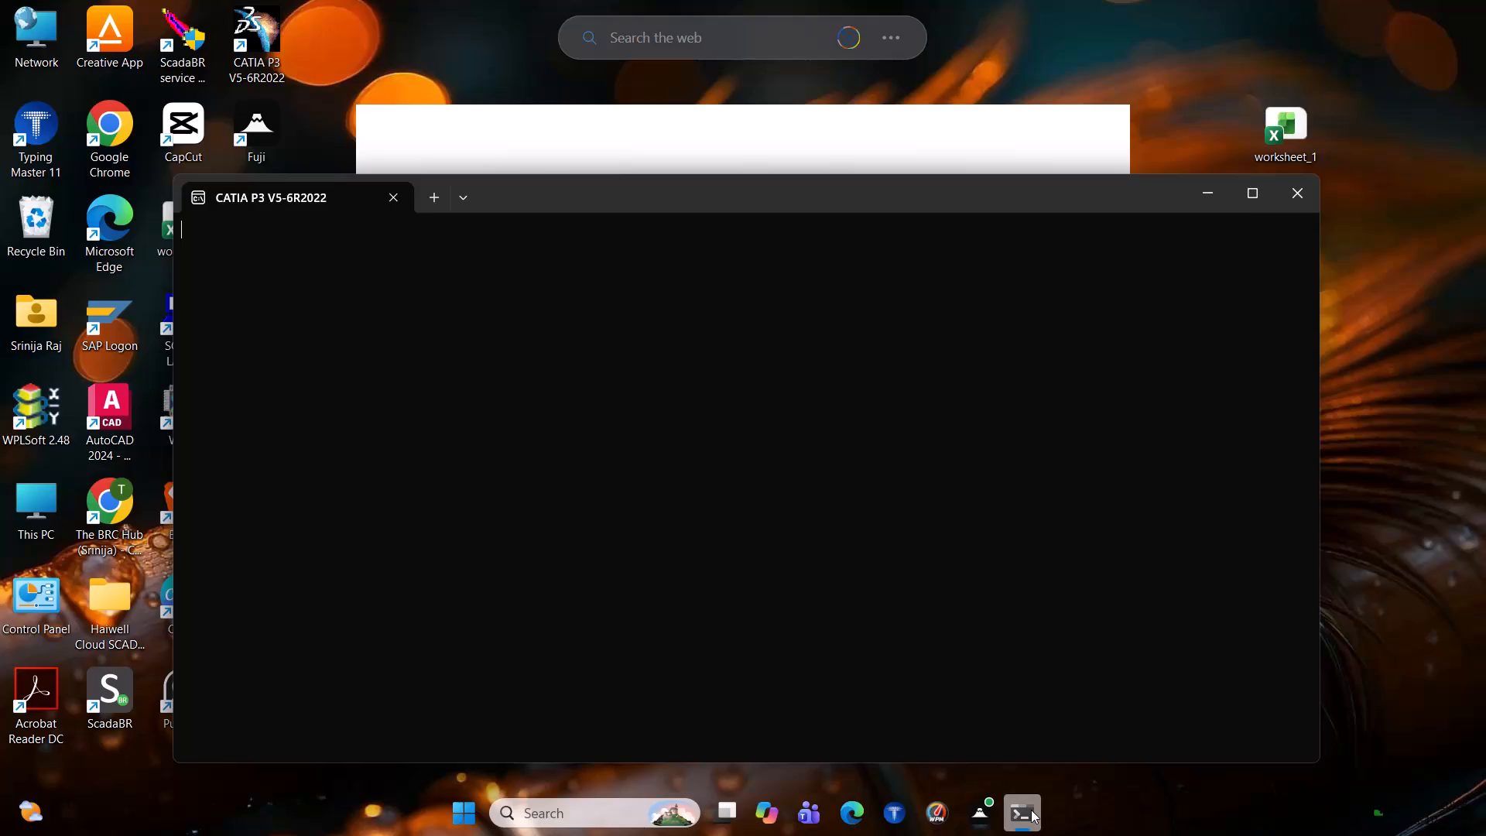
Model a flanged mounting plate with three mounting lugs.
In Microsoft Edge, copy the title text "Flanged Mounting Plate with Three Mounting Lugs" from the ChatGPT reply, and return to the CATIA launch window.
click(851, 824)
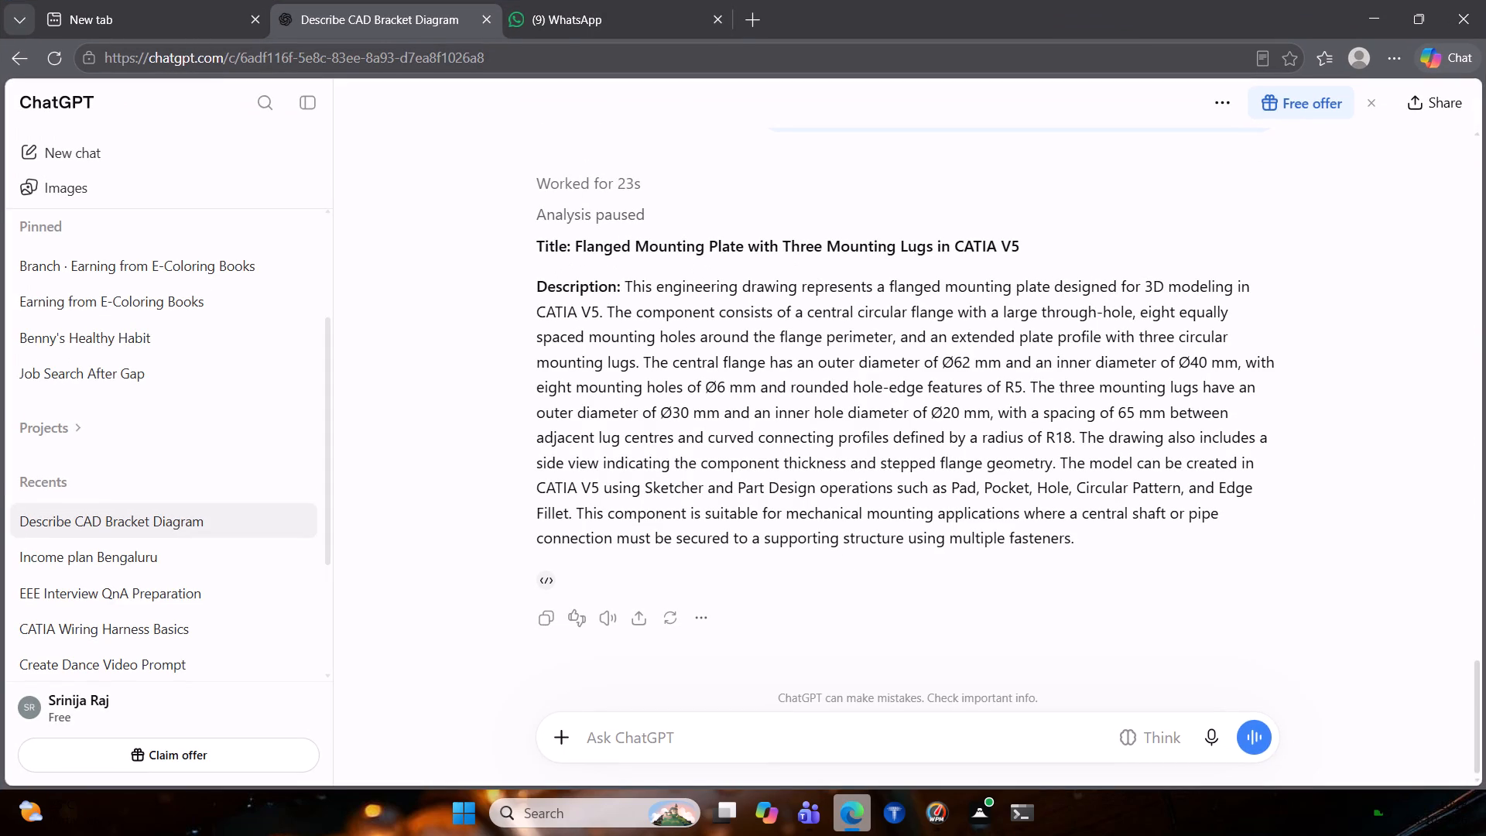
drag(574, 241, 835, 263)
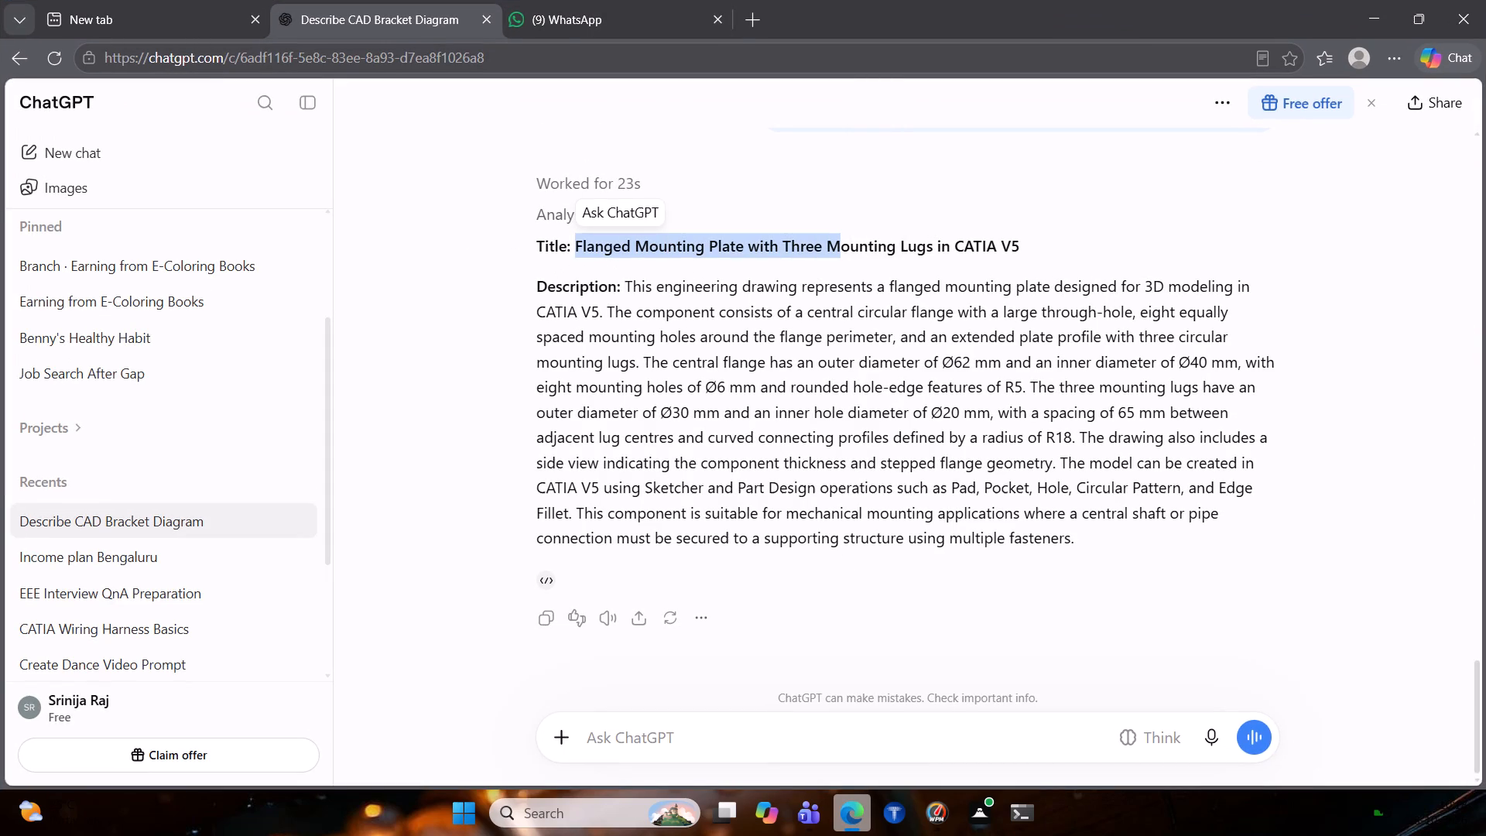
drag(935, 247, 669, 267)
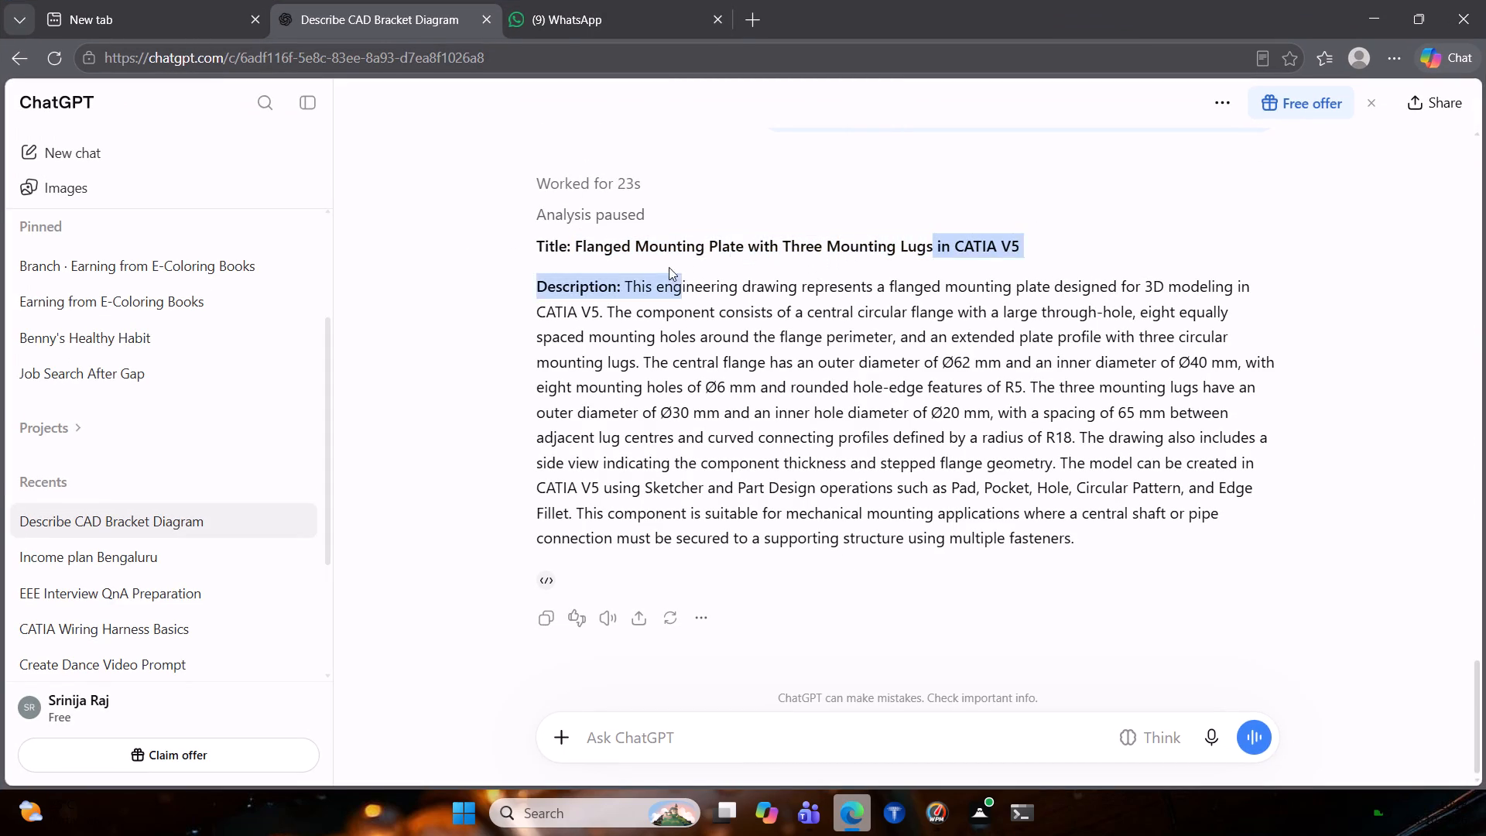
drag(669, 267, 574, 247)
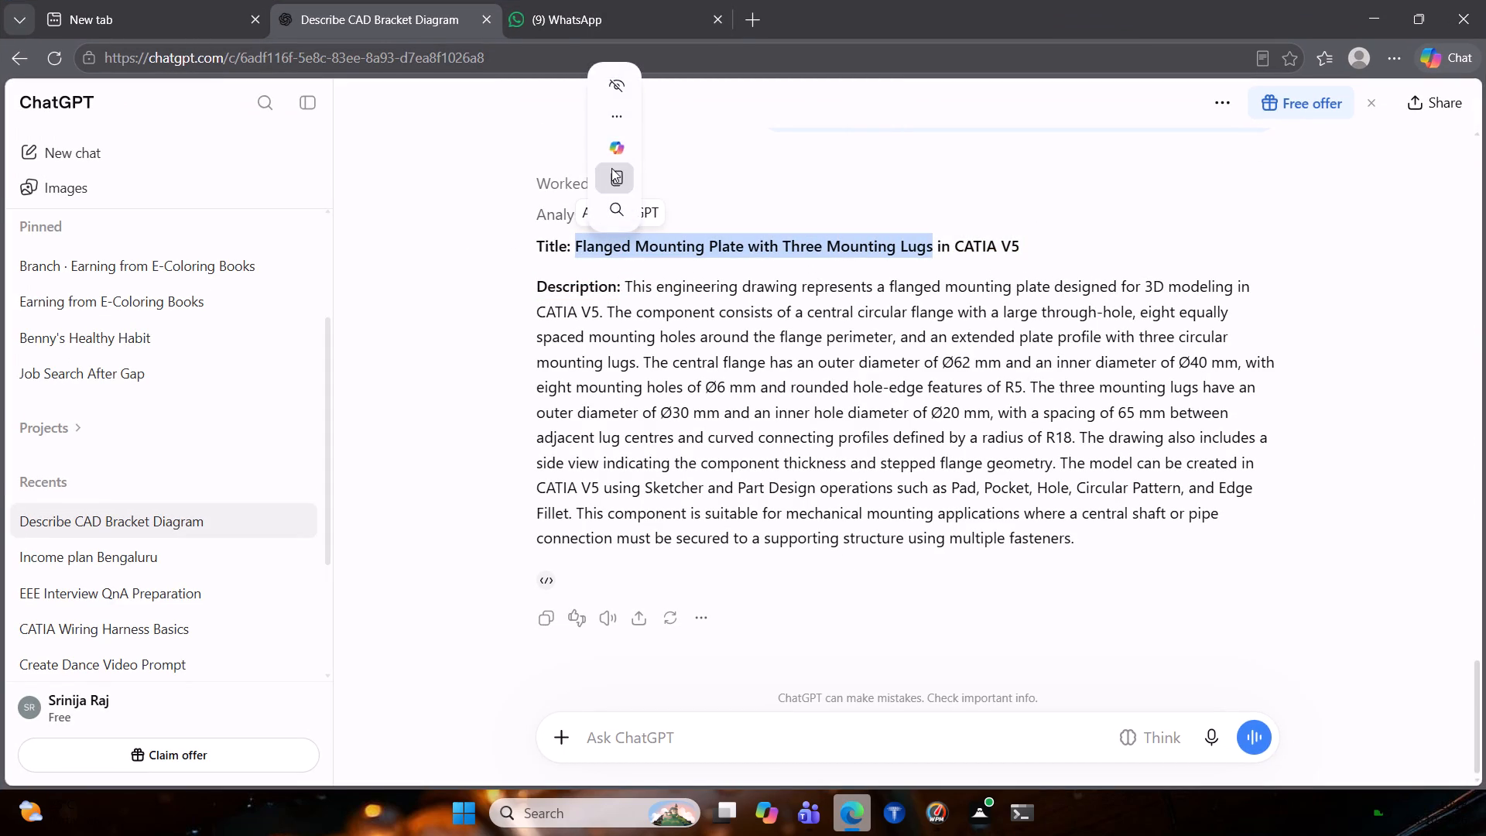
click(613, 170)
click(1008, 831)
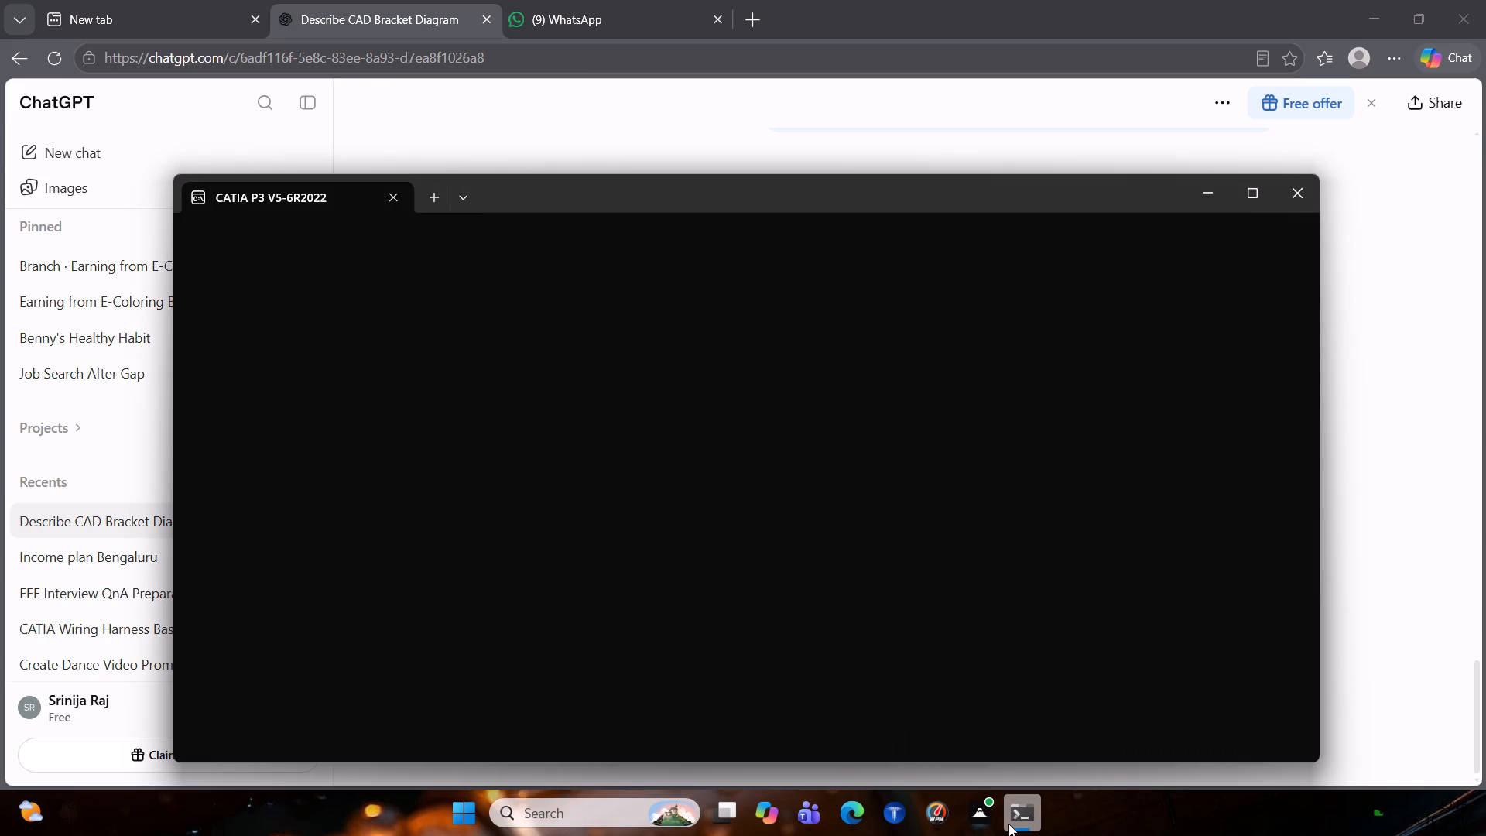
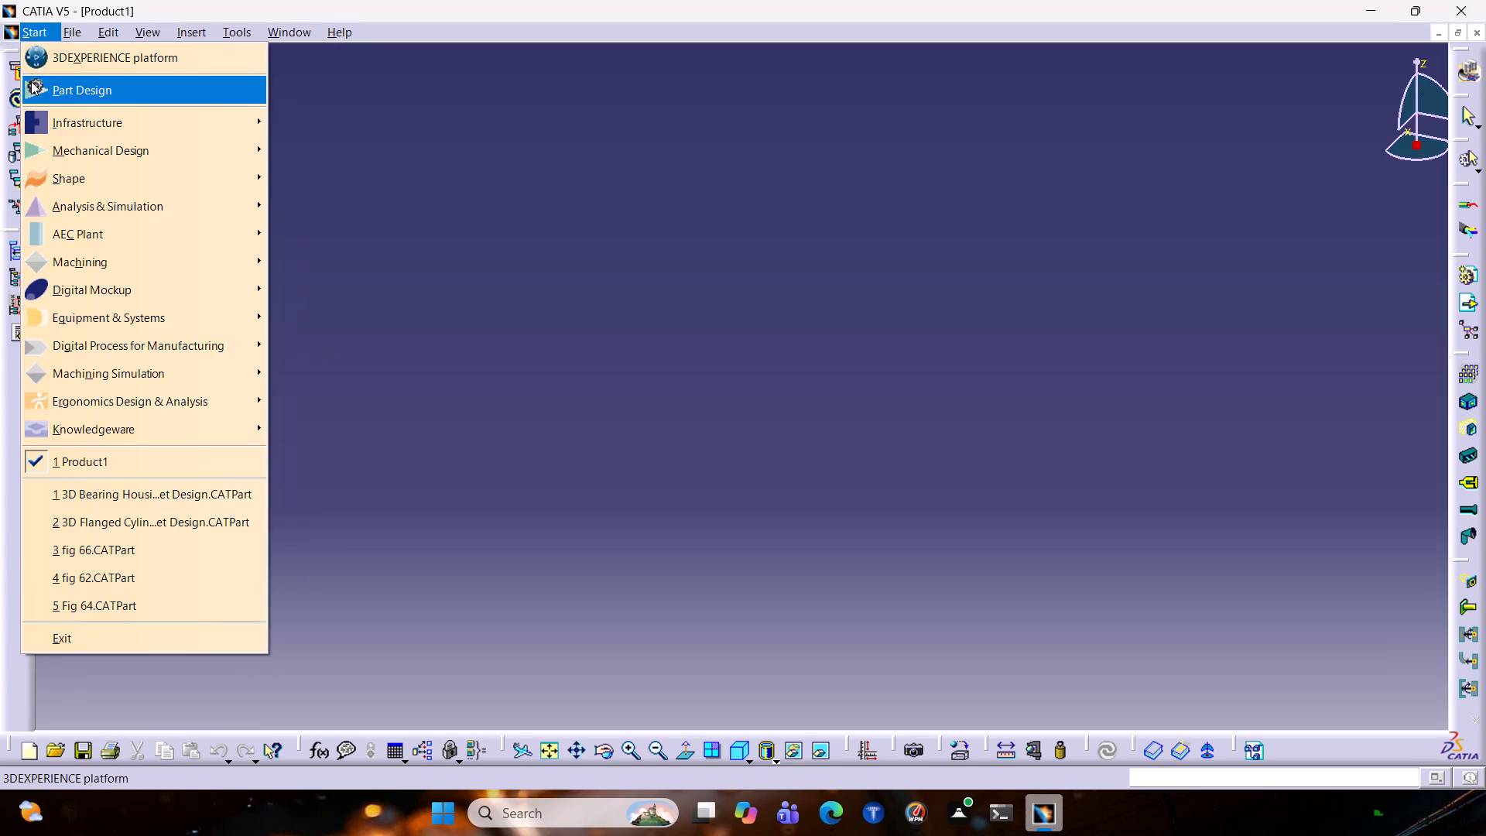
Create a new part in the Part Design workbench and dismiss the welcome dialog.
click(38, 88)
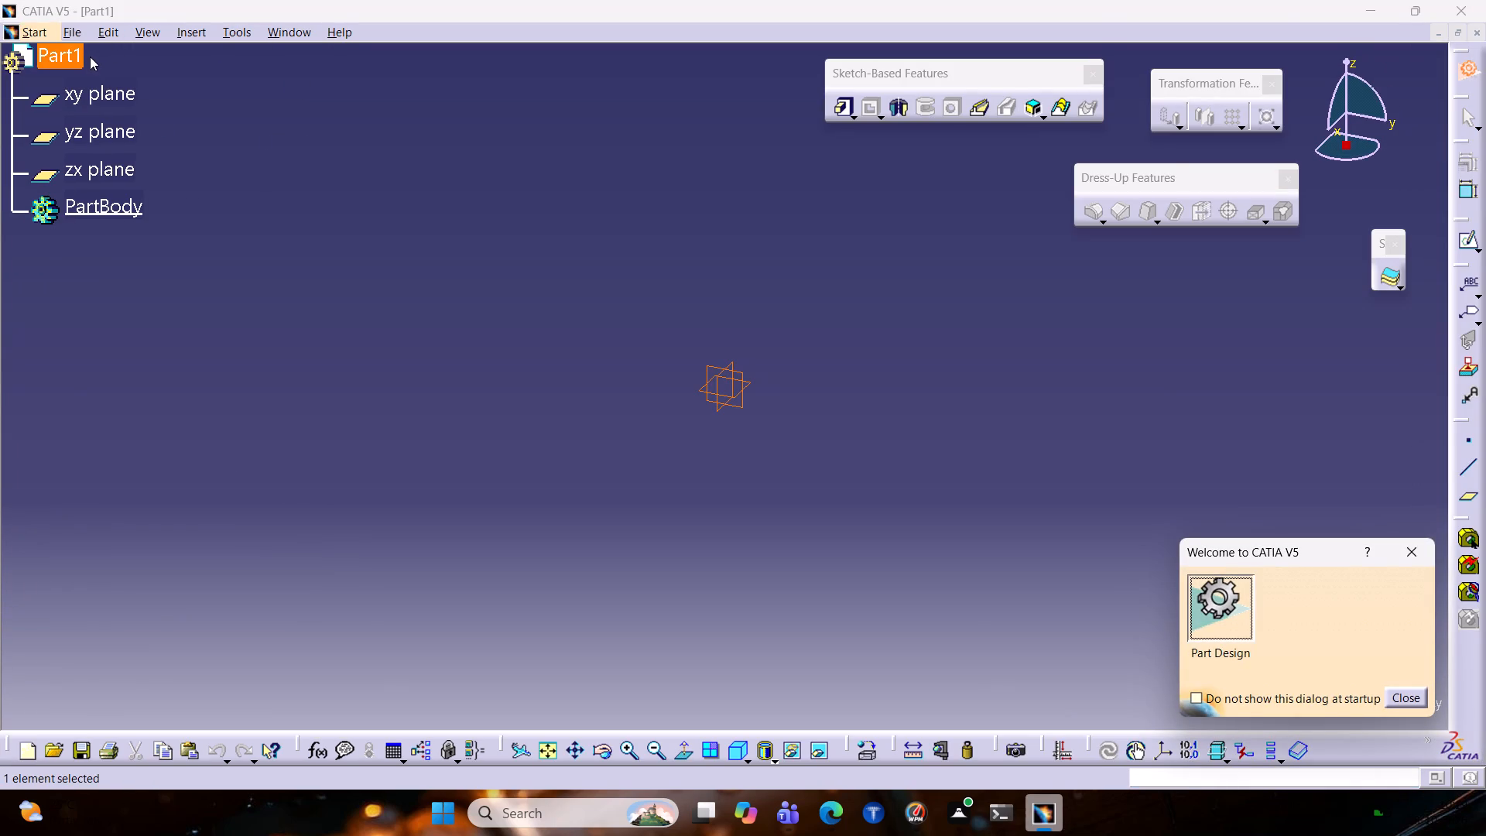
right_click(71, 62)
click(1424, 548)
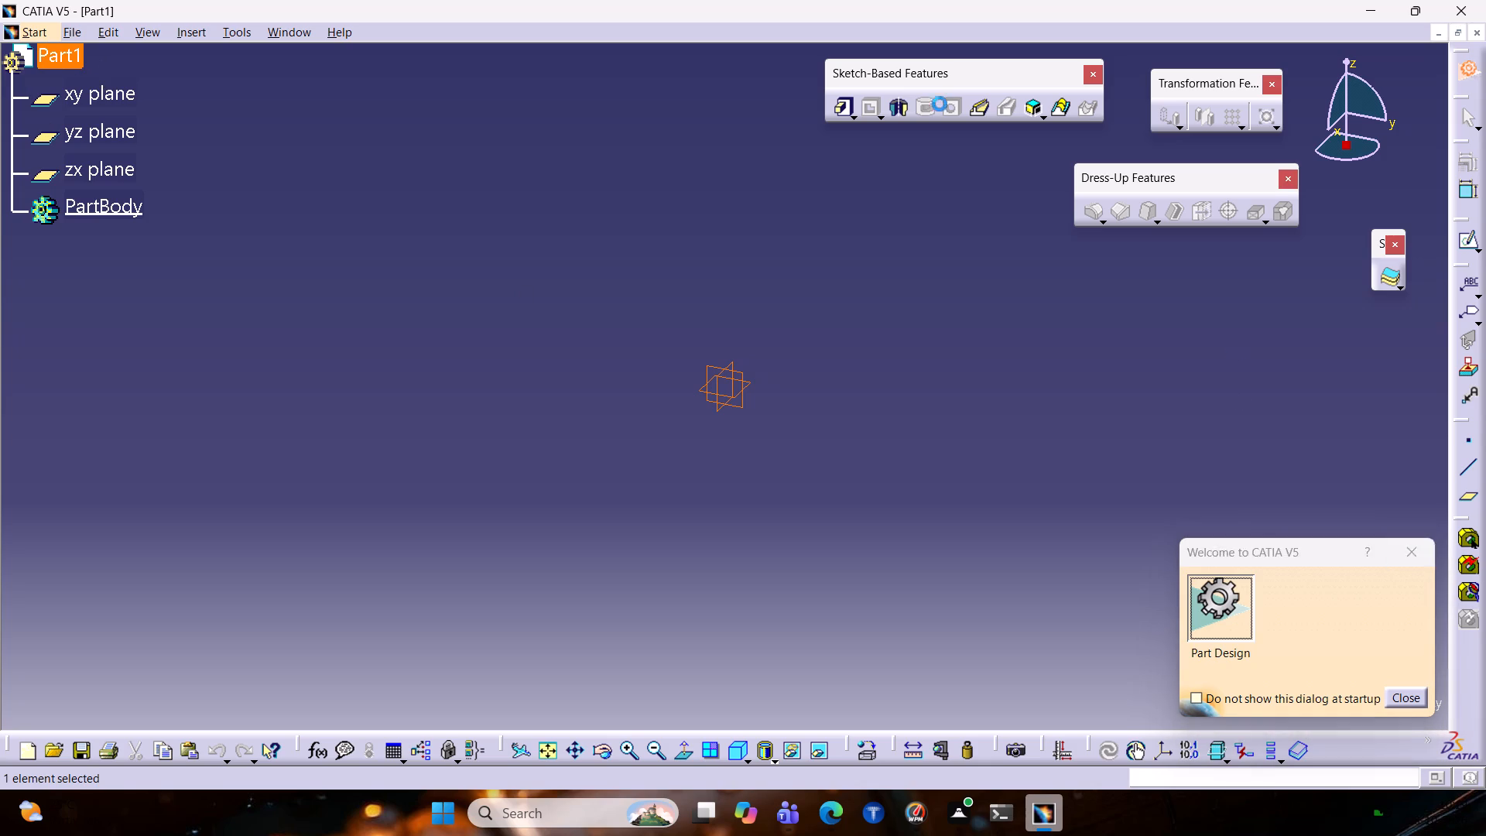
Set the new part's part number to the copied title "Flanged Mounting Plate with Three Mounting Lugs".
right_click(58, 60)
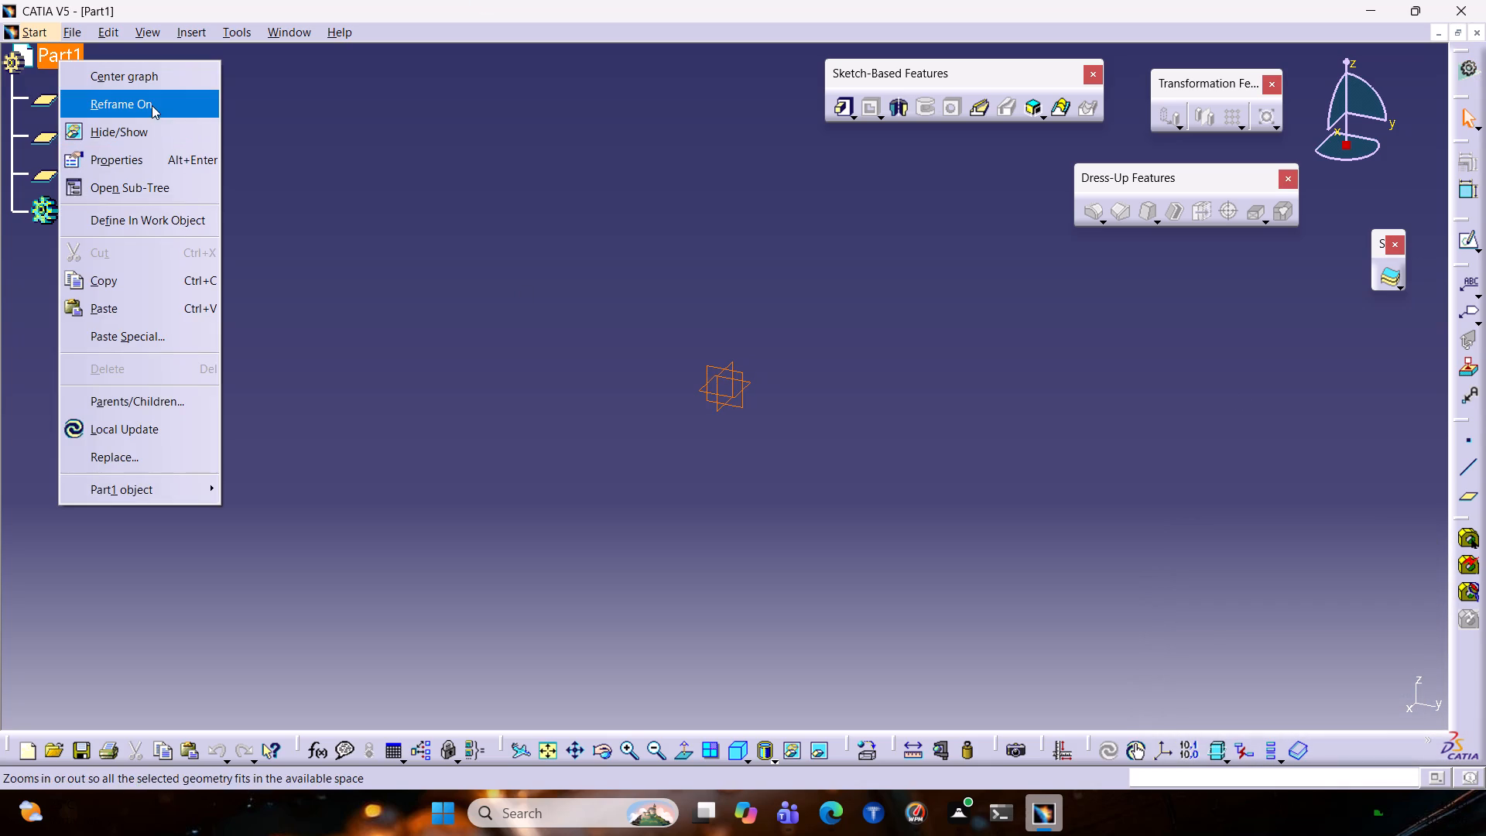
click(154, 158)
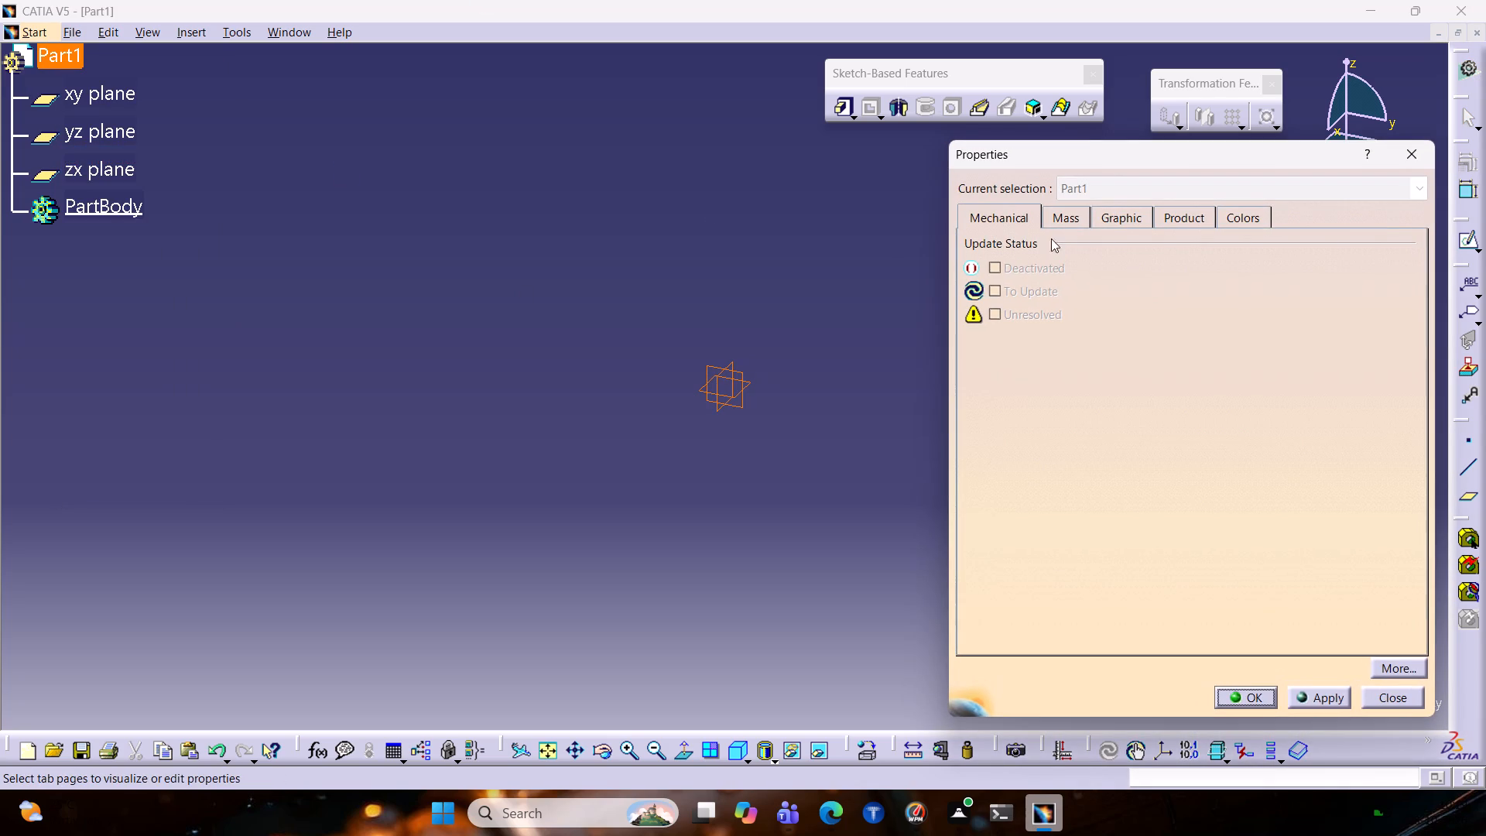
click(1183, 218)
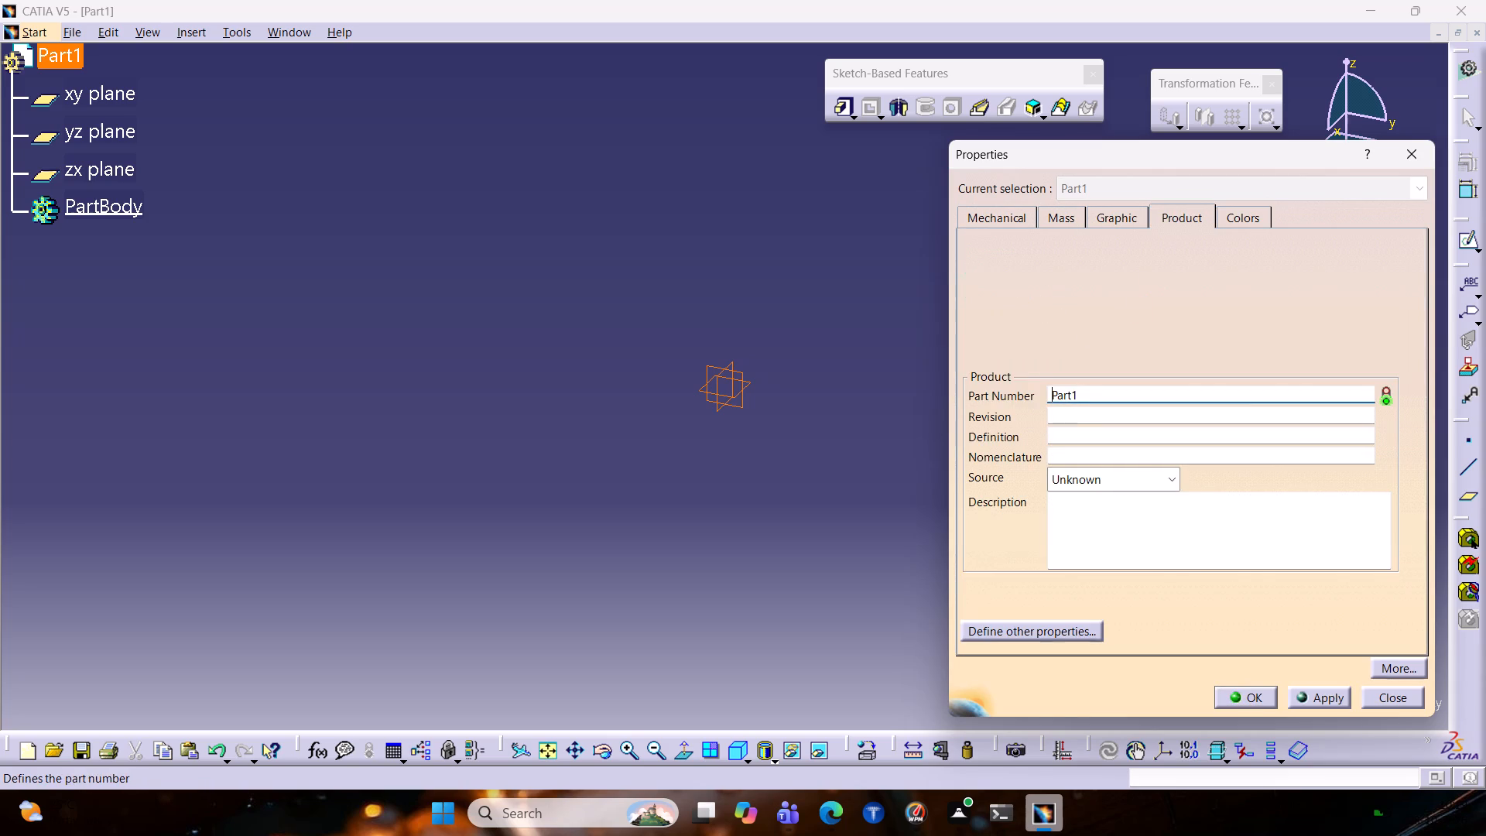
drag(1084, 395, 1032, 409)
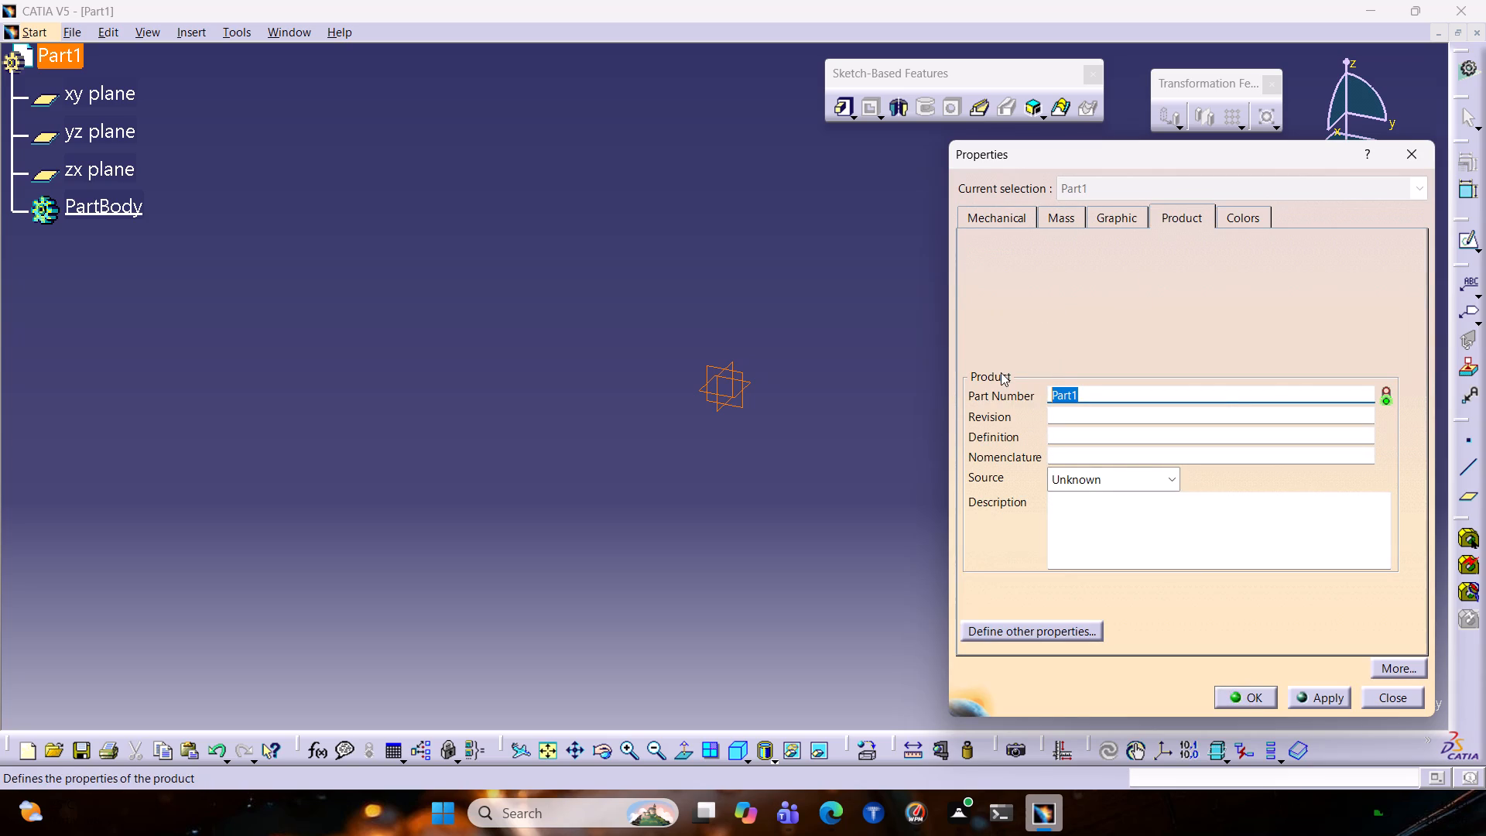
key(ctrl+v)
ctrl+click(1001, 372)
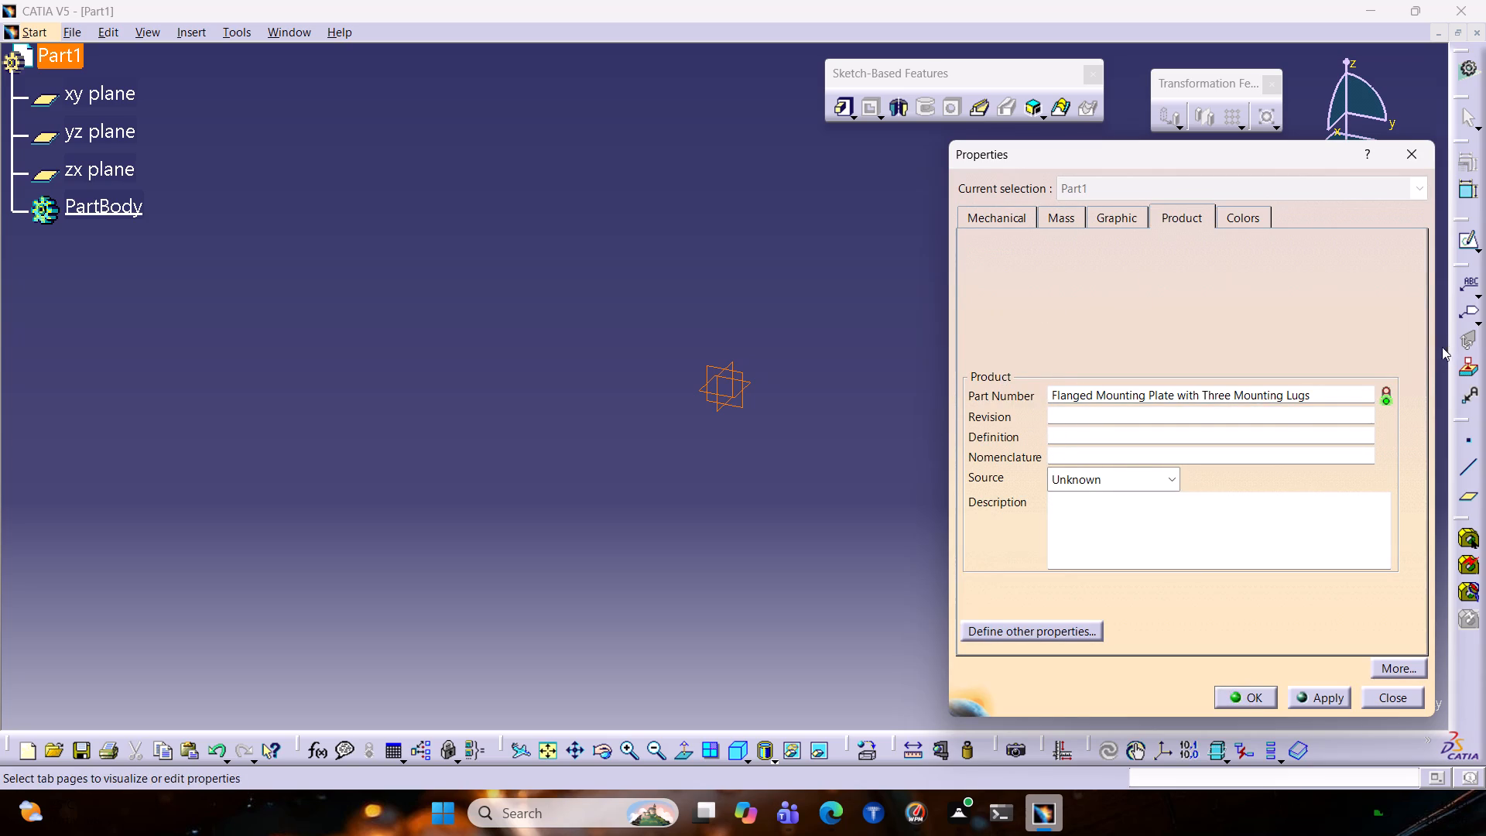
click(1261, 702)
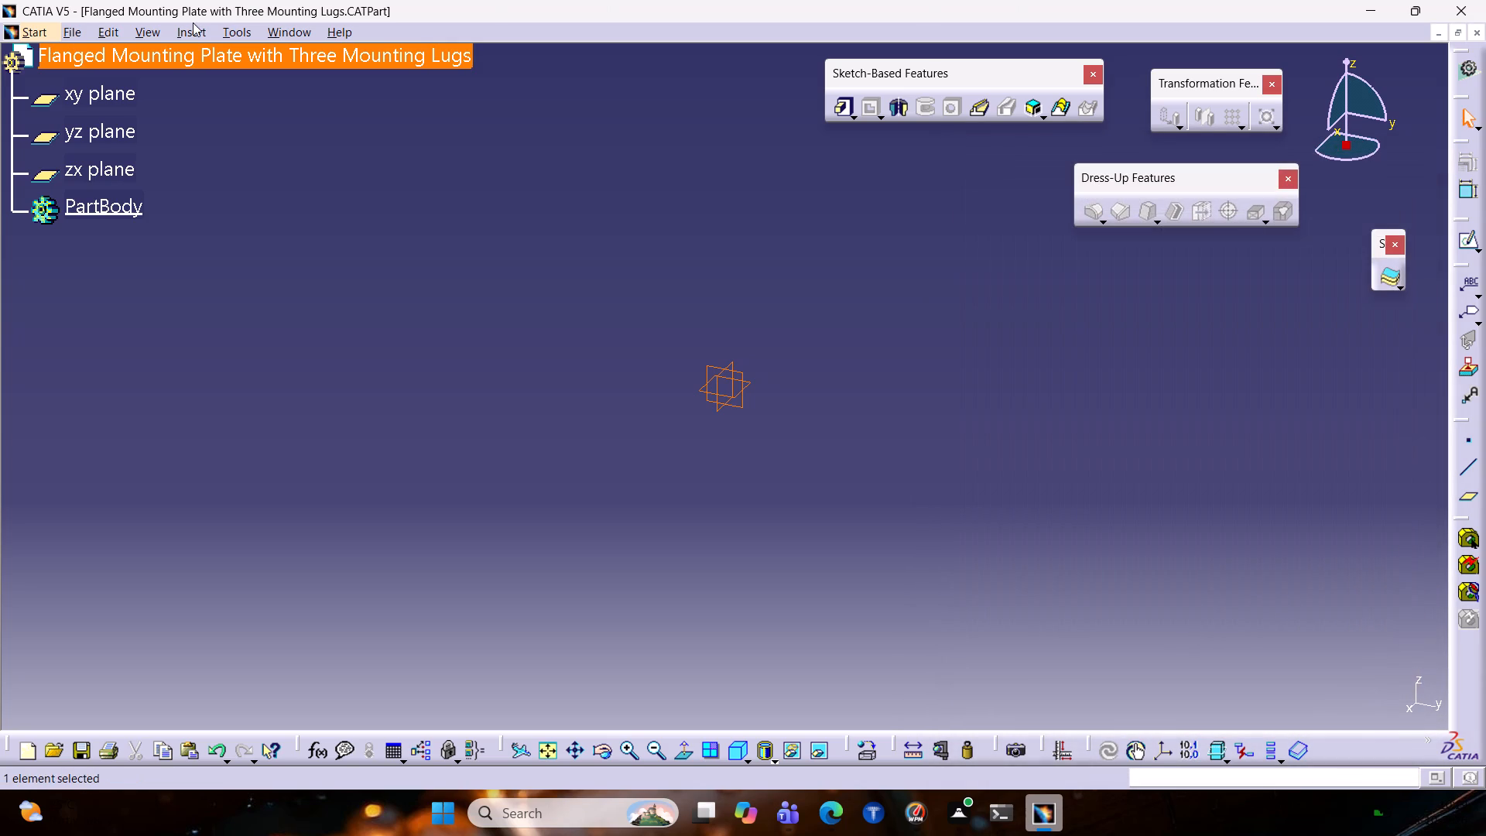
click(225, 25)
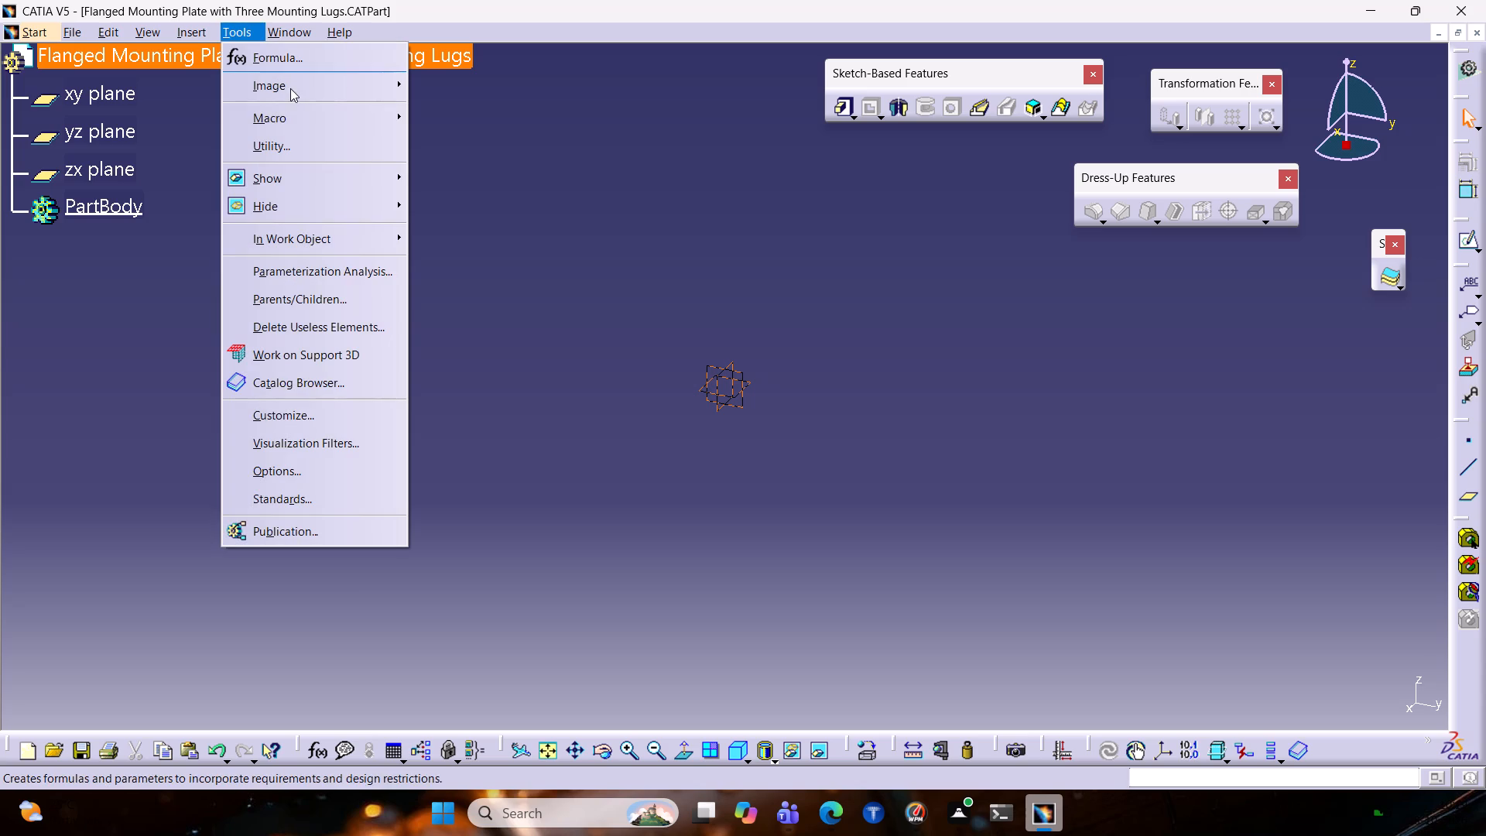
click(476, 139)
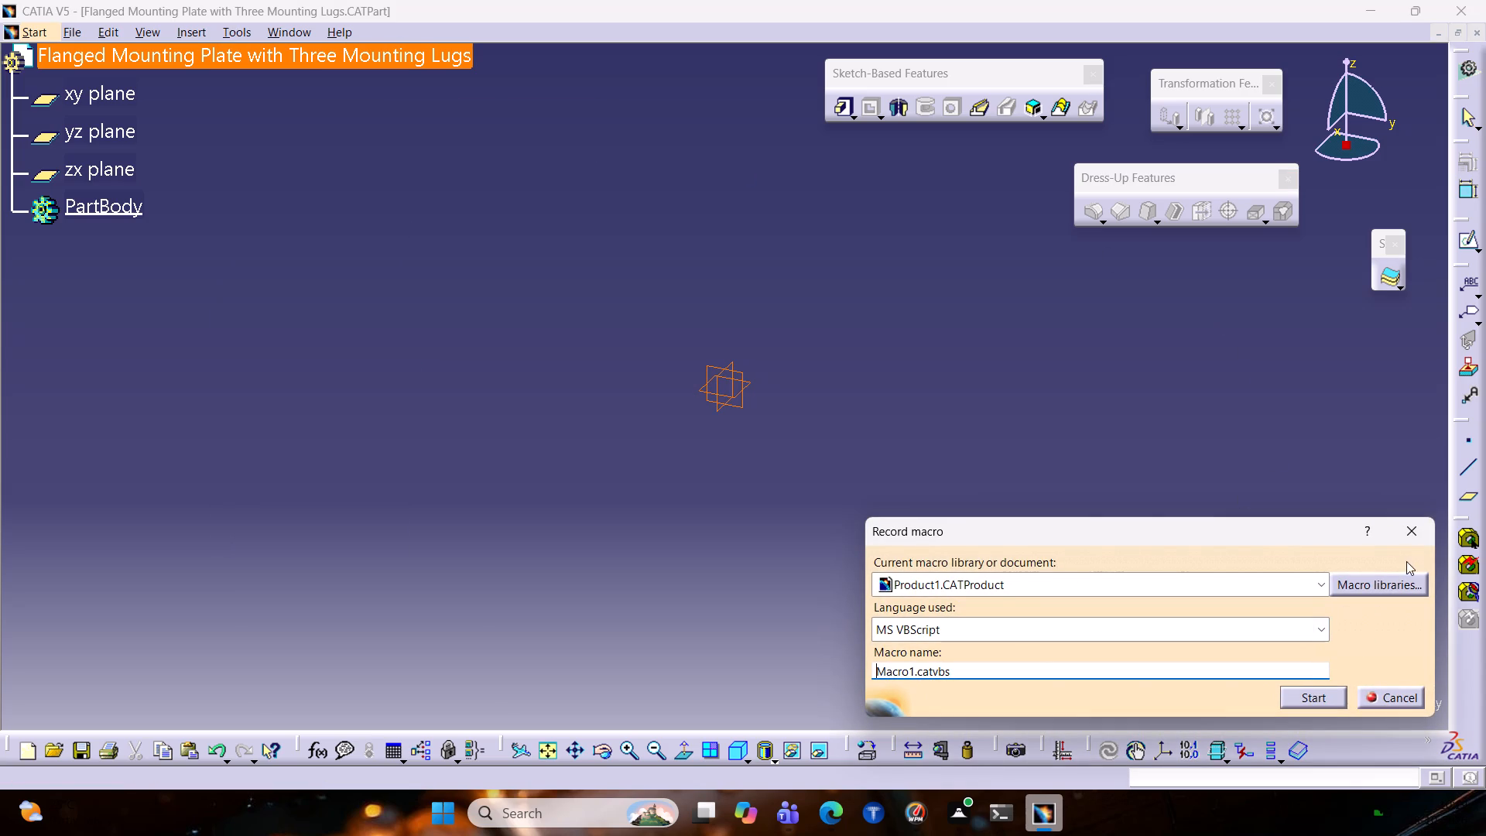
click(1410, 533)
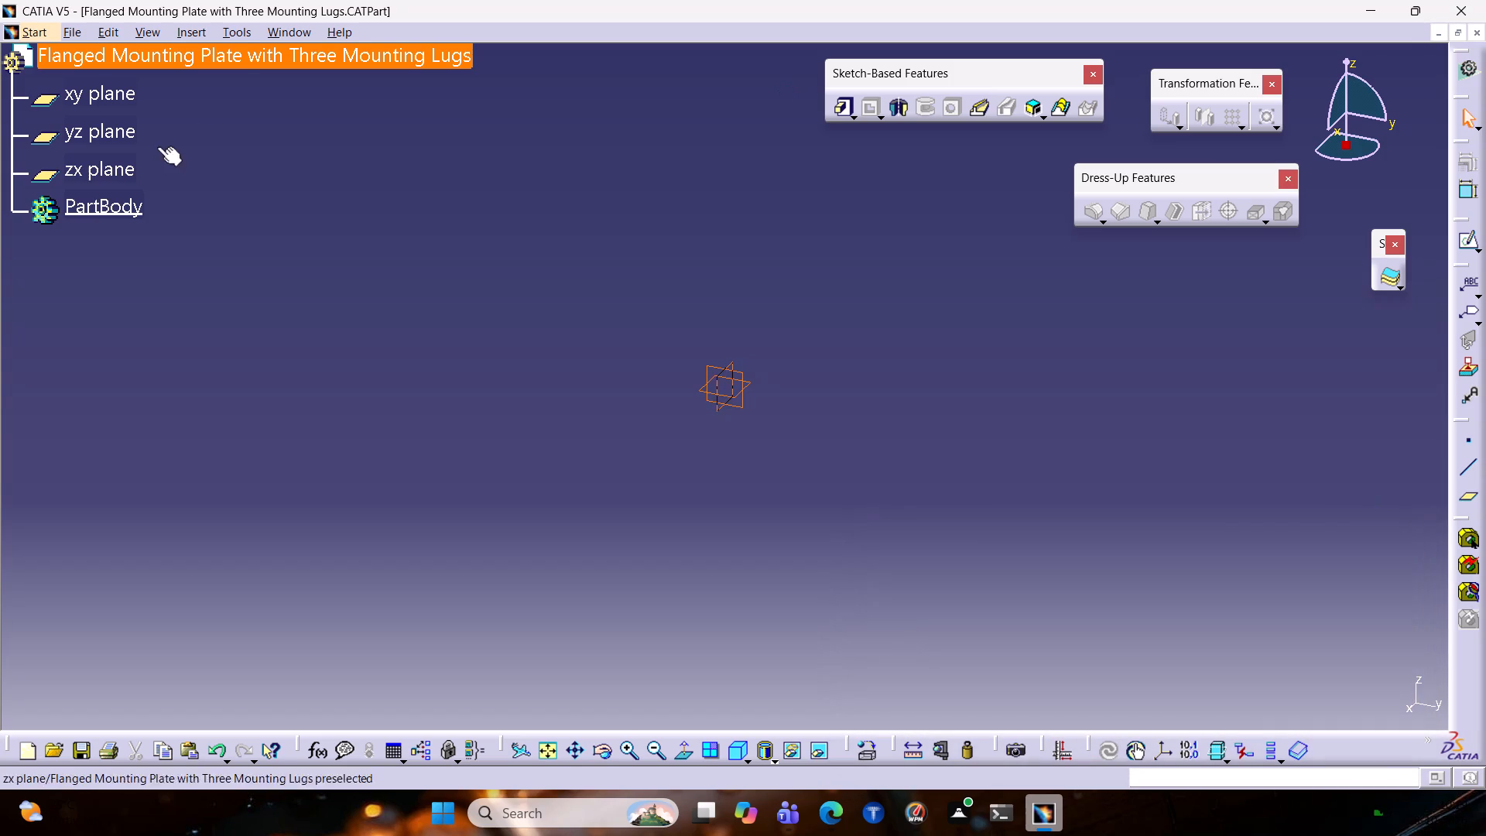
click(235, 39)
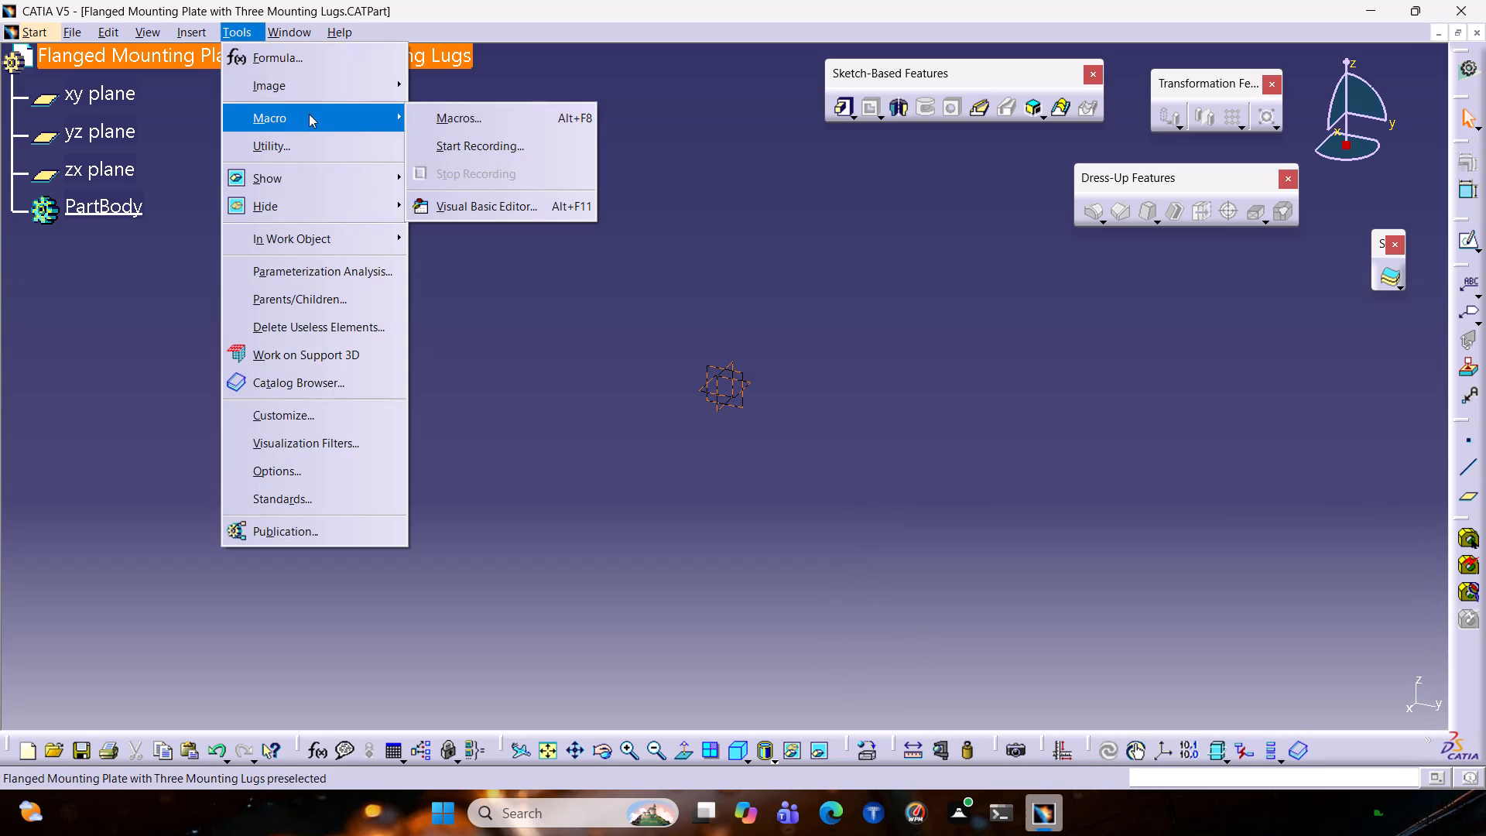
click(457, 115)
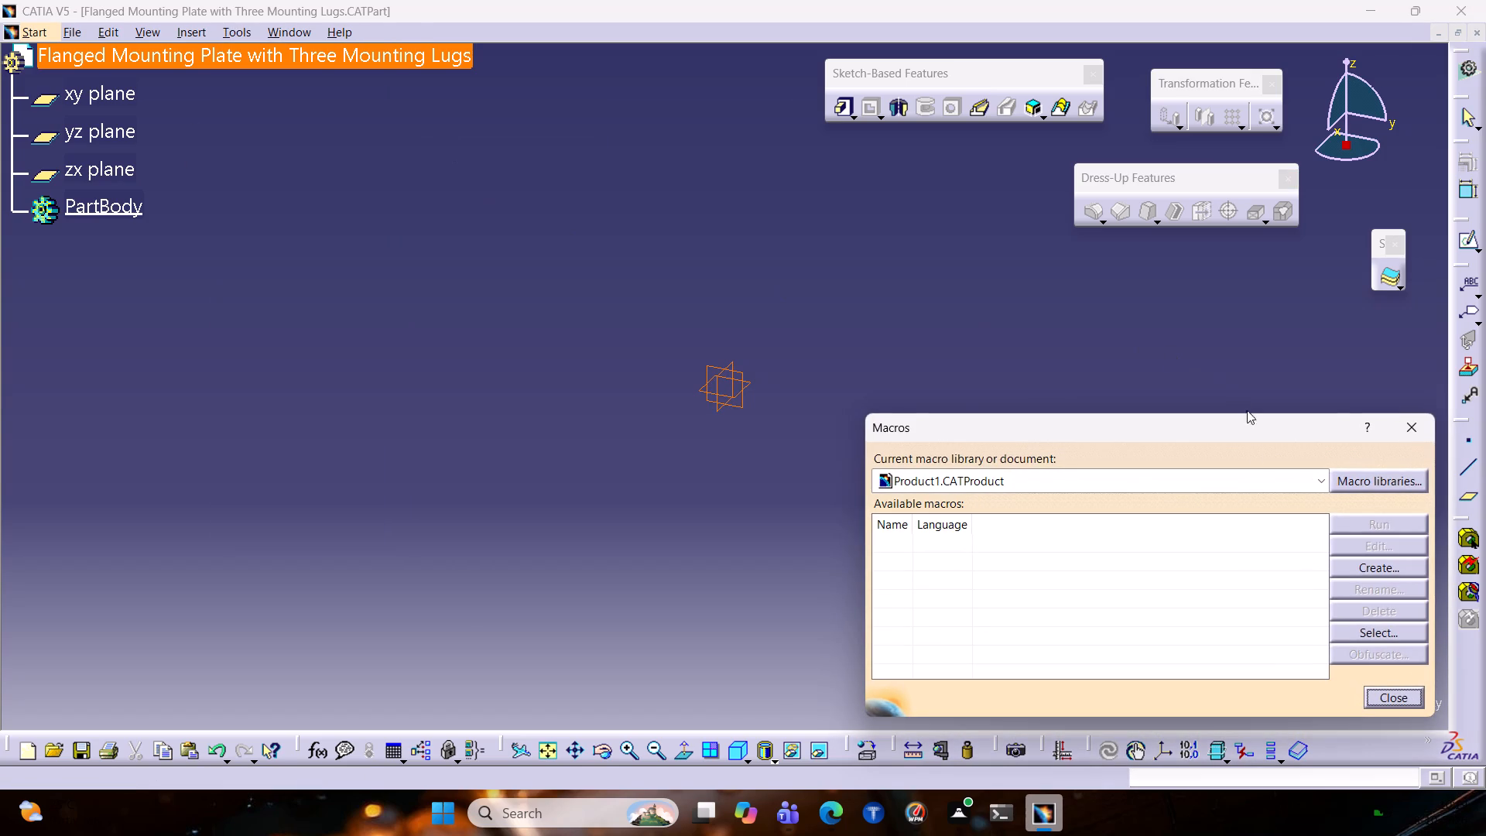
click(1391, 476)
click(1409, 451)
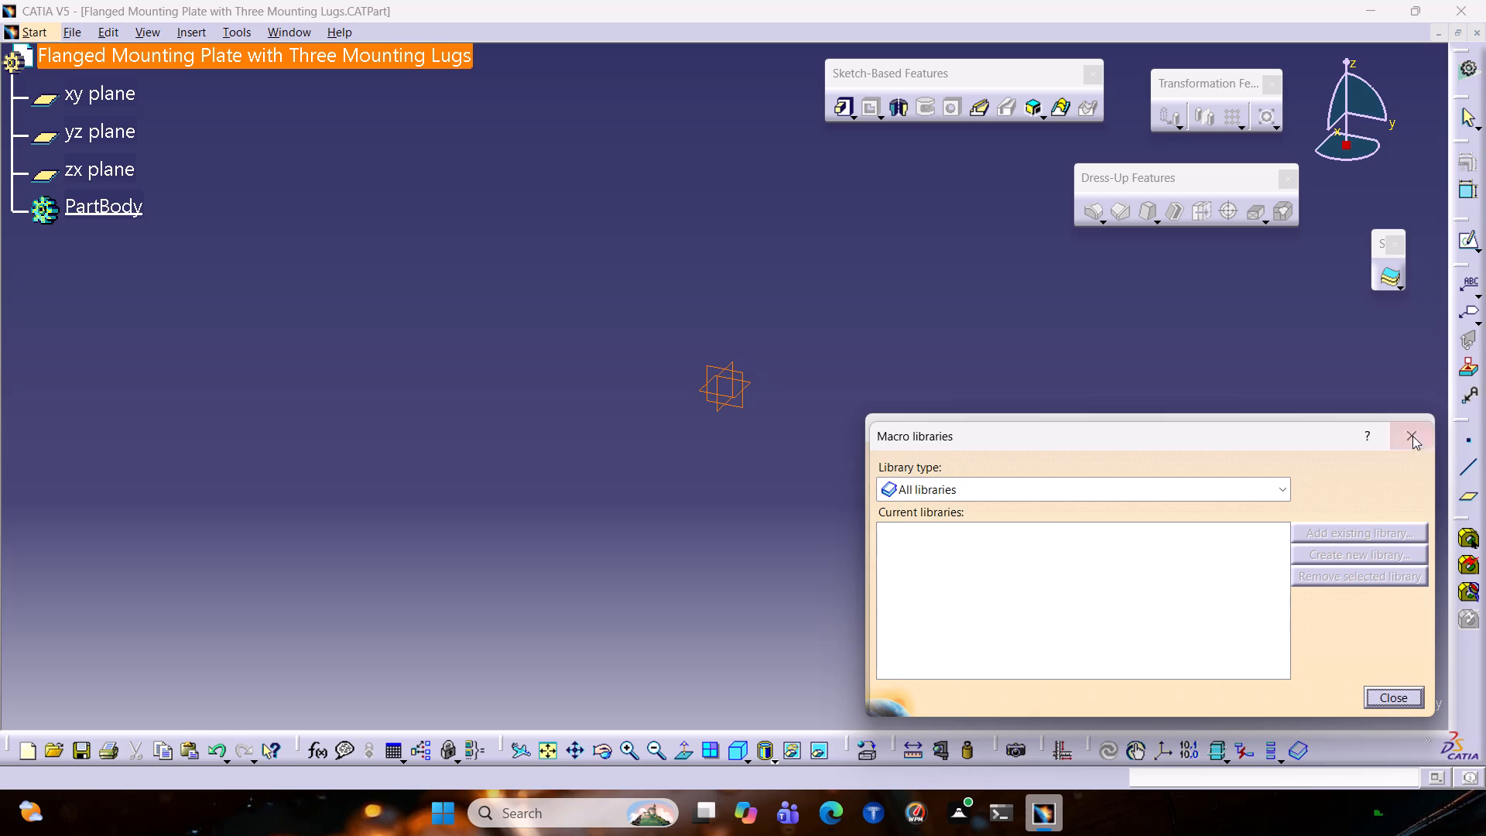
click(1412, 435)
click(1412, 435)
Start recording an MS VBScript macro stored in the Flanged Mounting Plate with Three Mounting Lugs.CATPart document.
scroll(123, 115, up, 2)
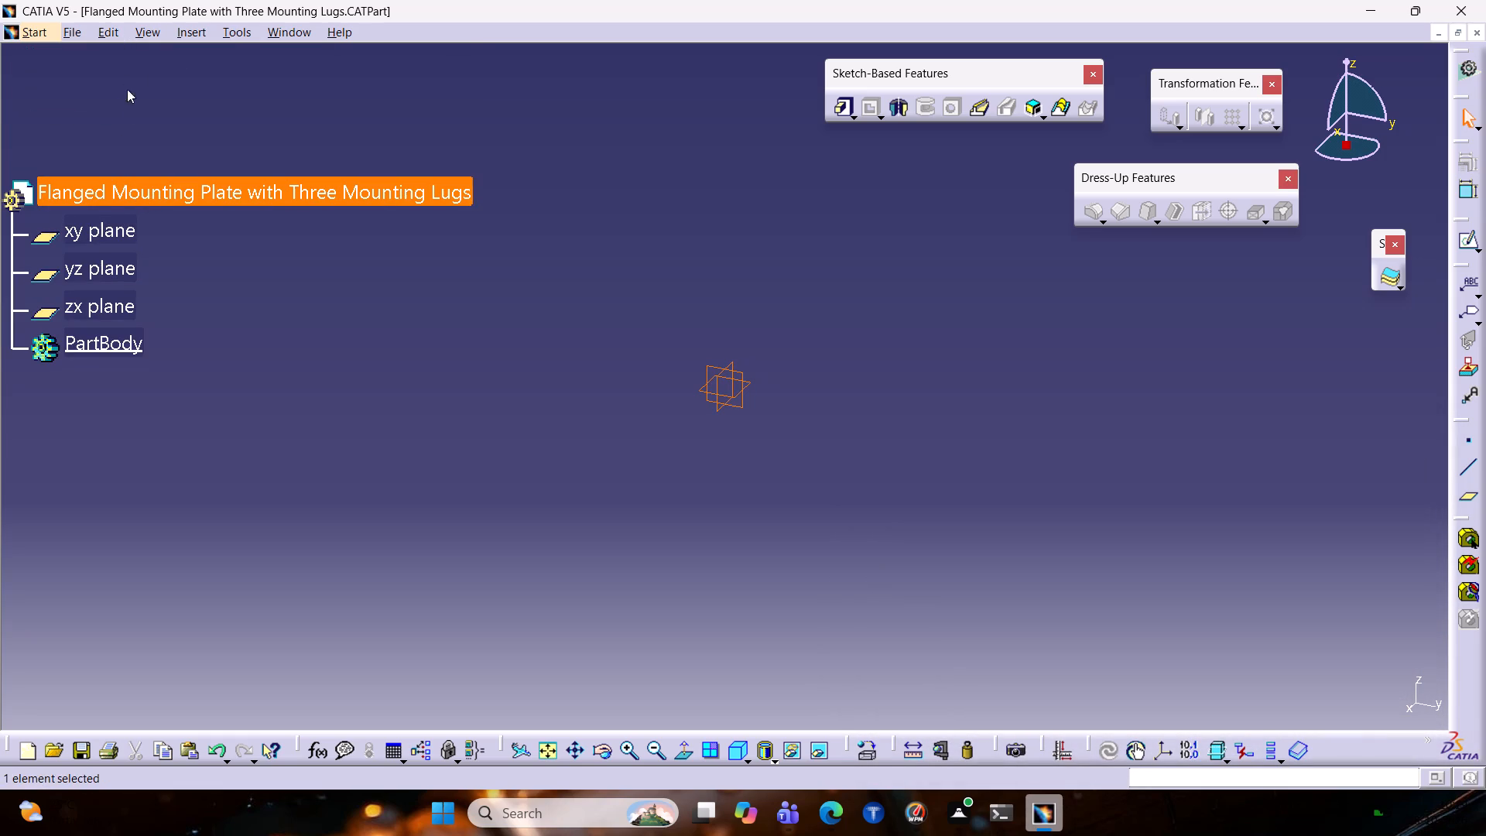
scroll(129, 134, down, 1)
click(238, 26)
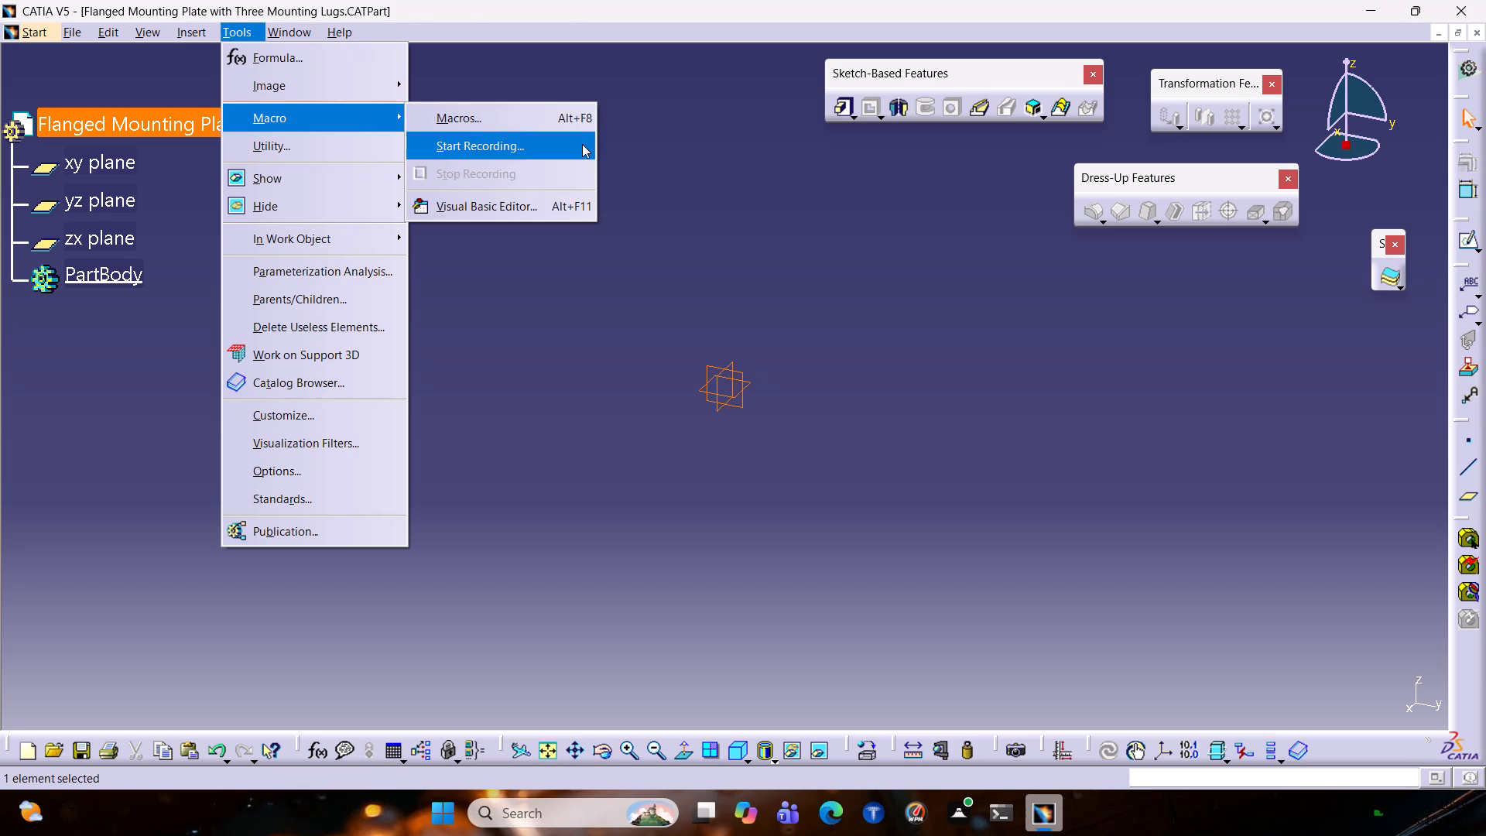
click(582, 144)
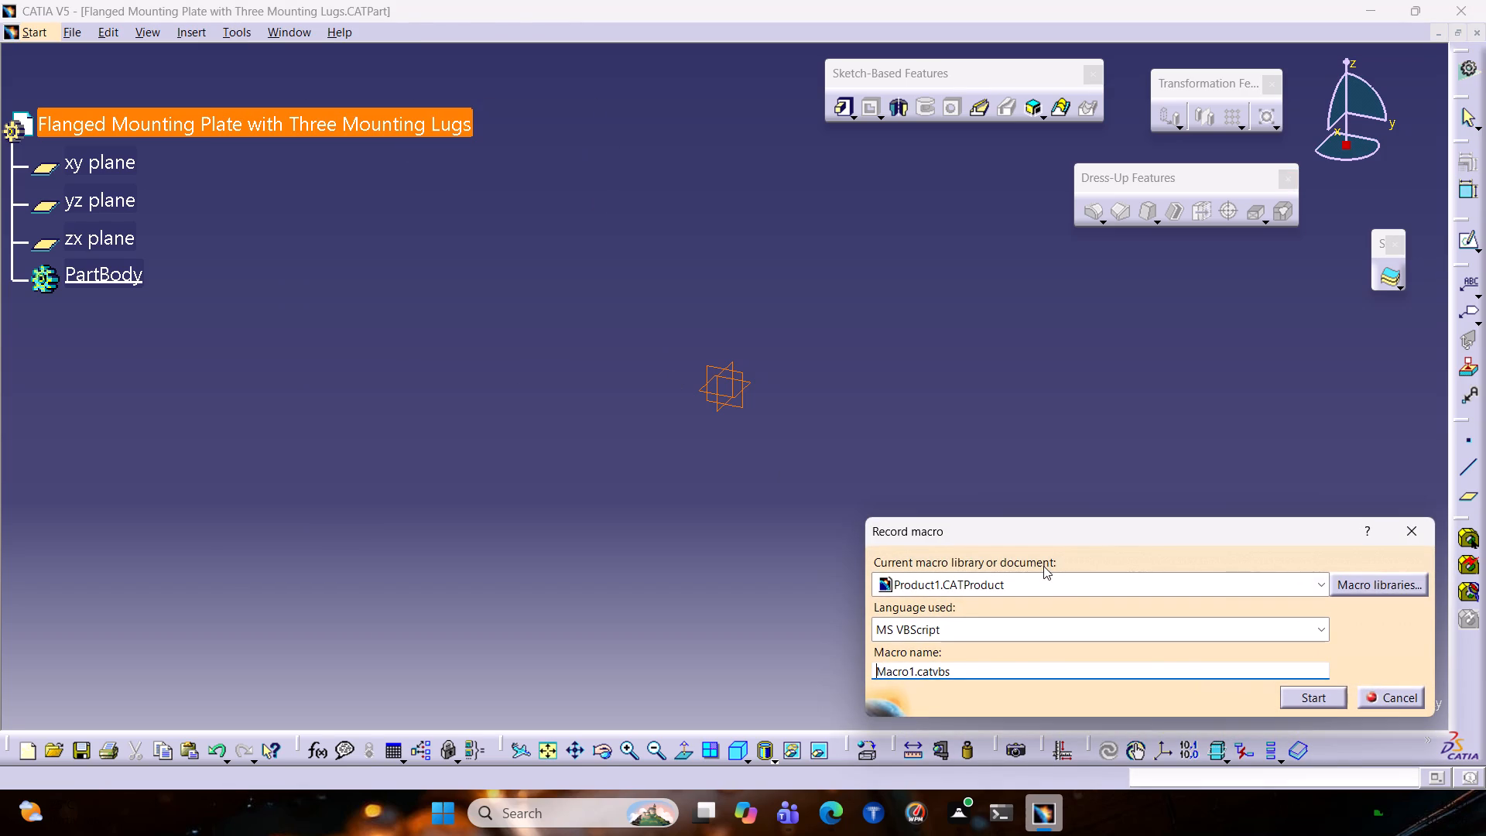
click(1043, 566)
drag(970, 666, 755, 665)
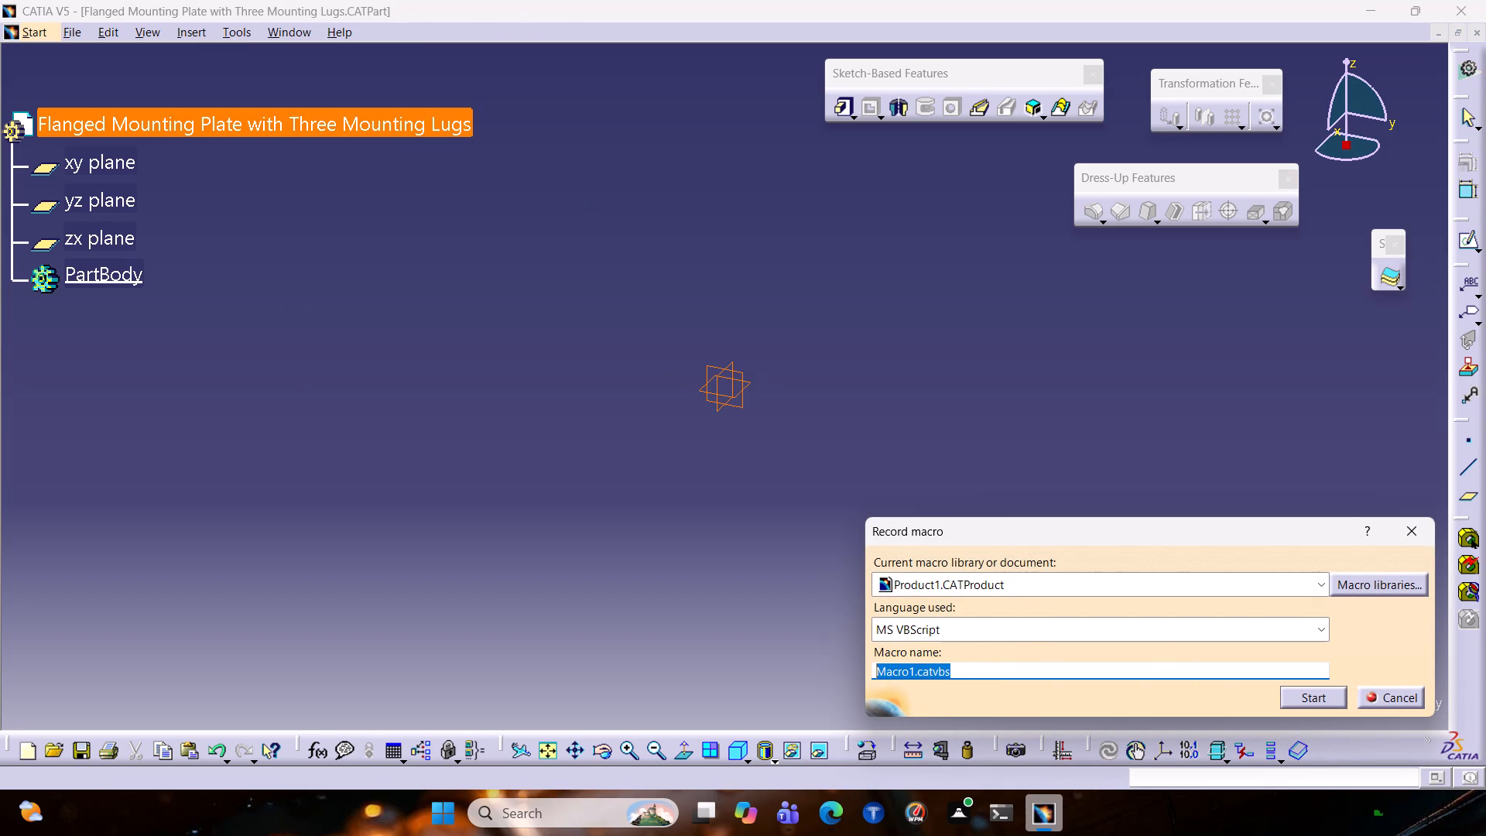
drag(755, 665, 750, 665)
key(ctrl+v)
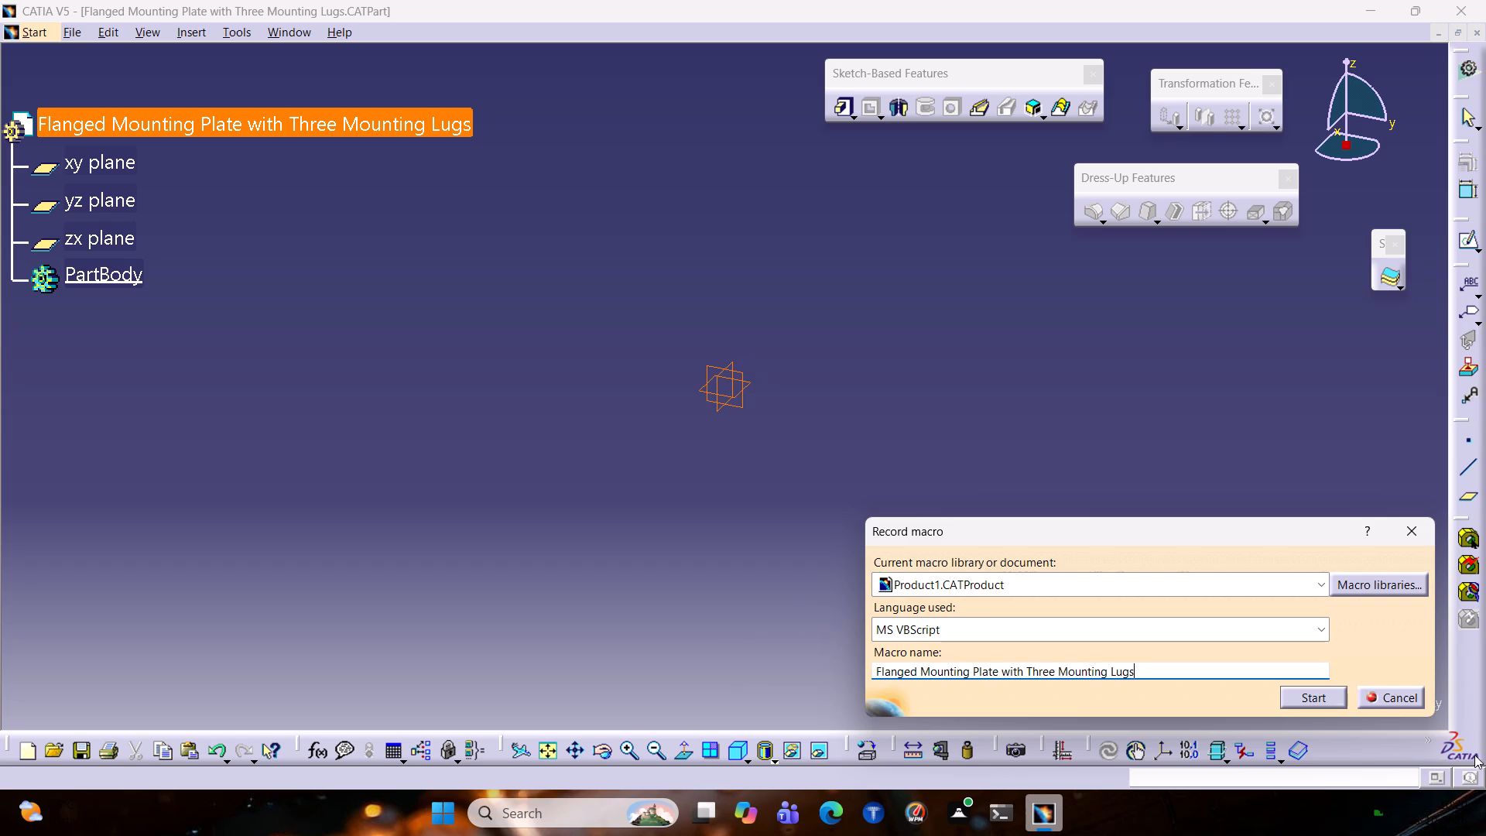
click(1004, 580)
click(1002, 629)
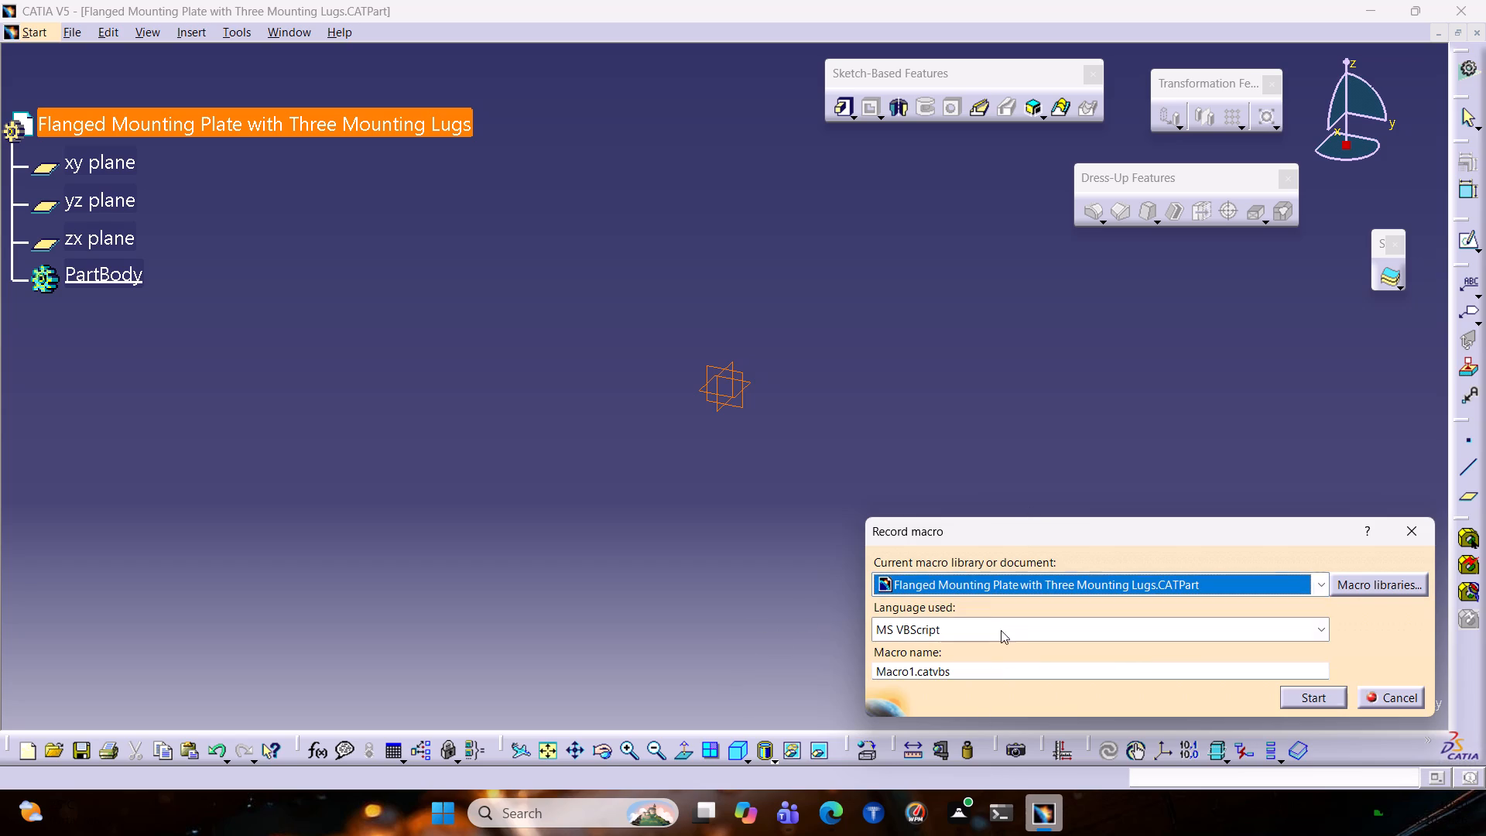
click(1309, 697)
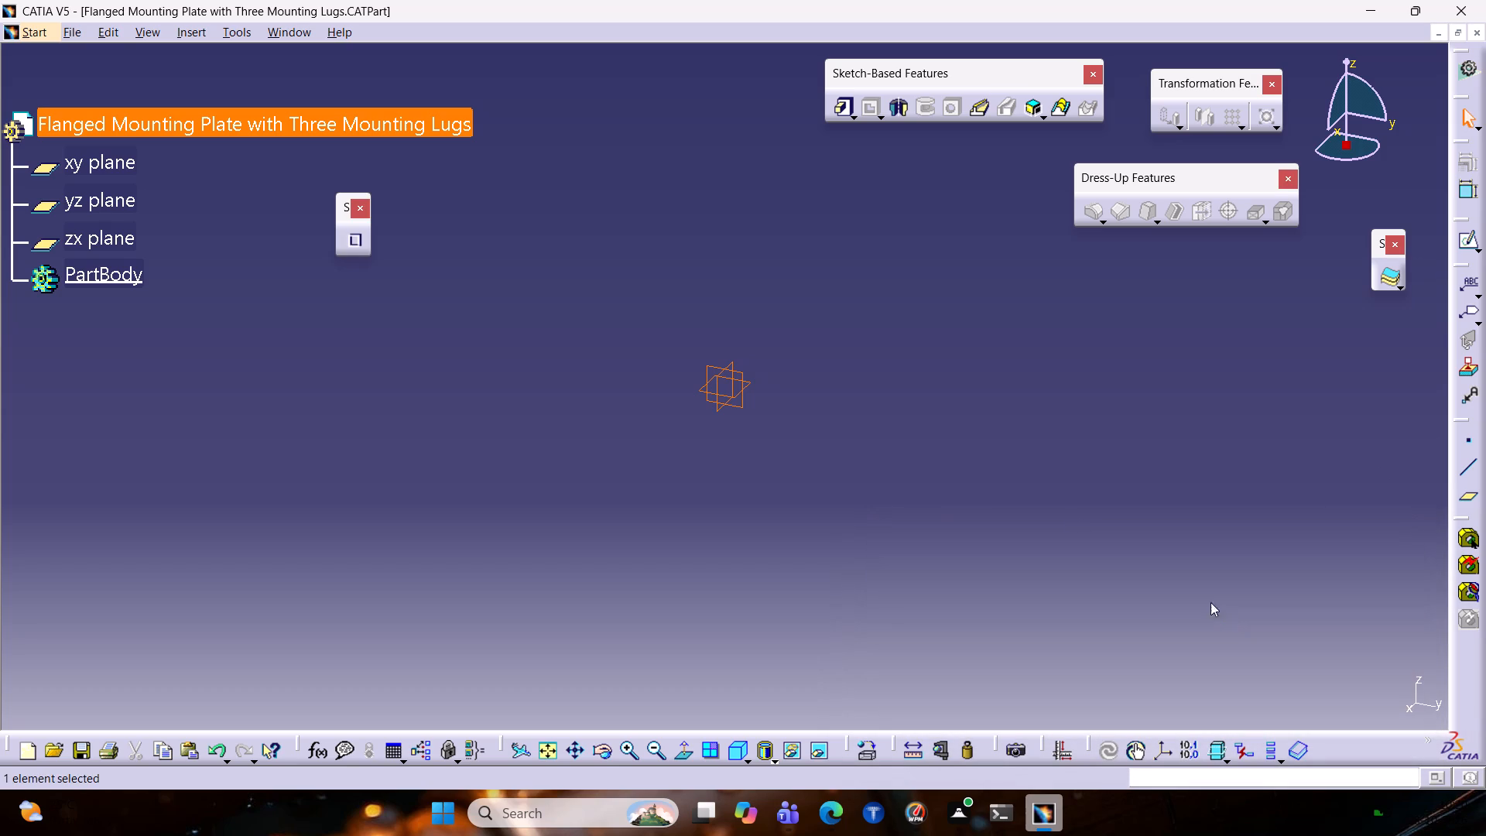
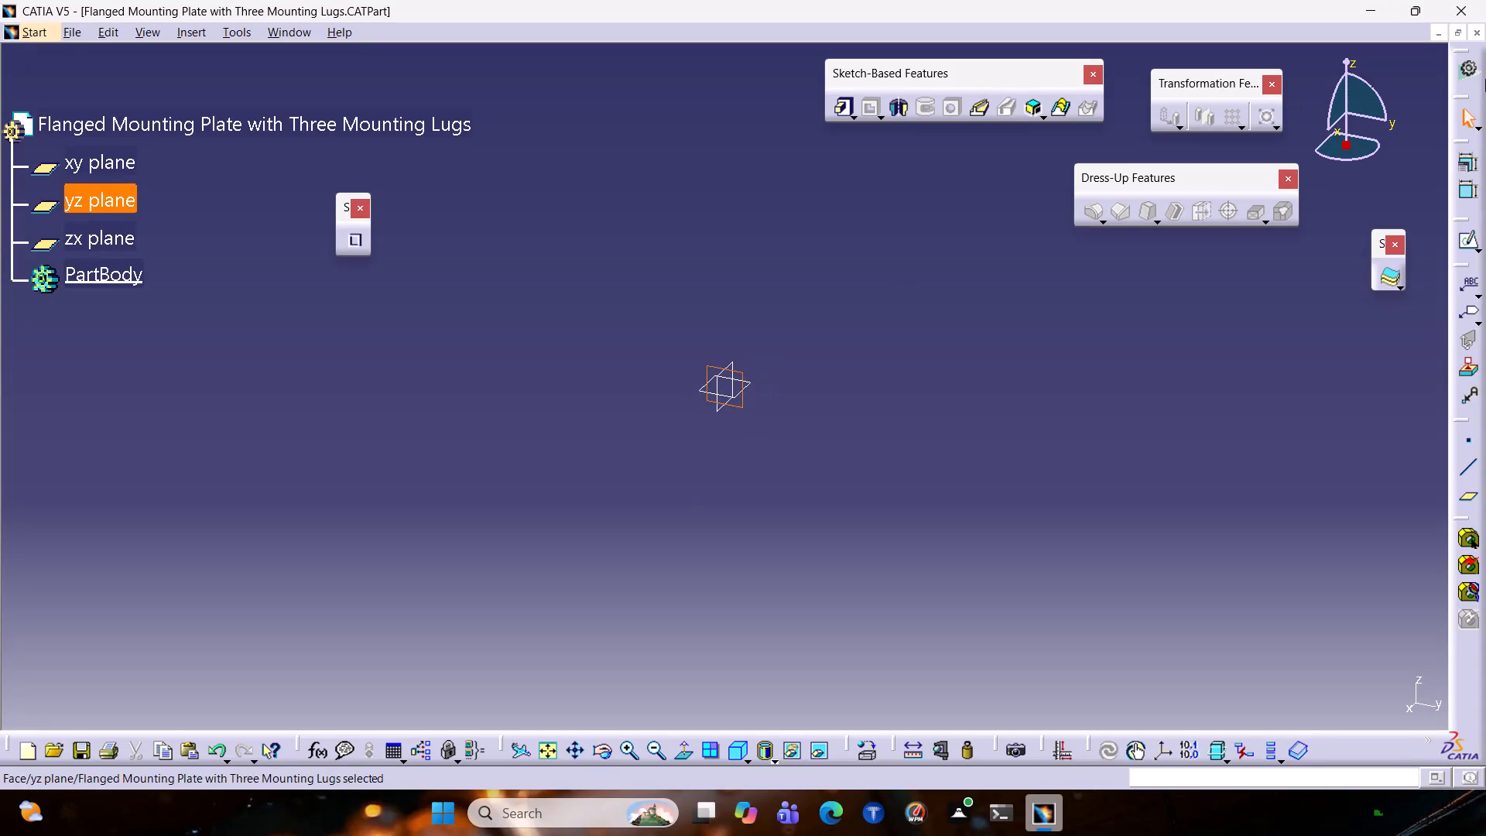
Open a new sketch on the yz plane.
click(1469, 191)
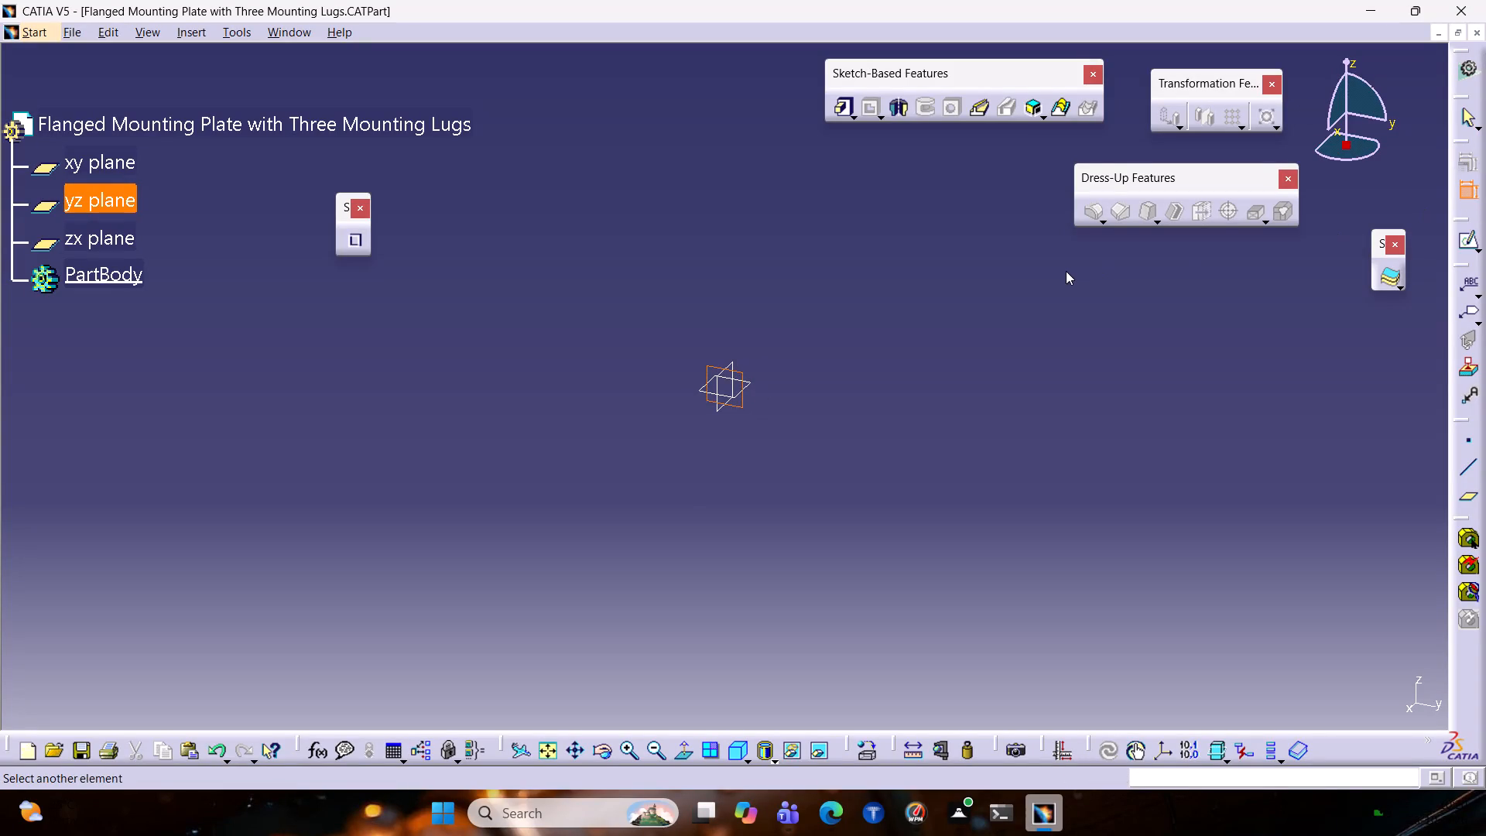
click(1475, 242)
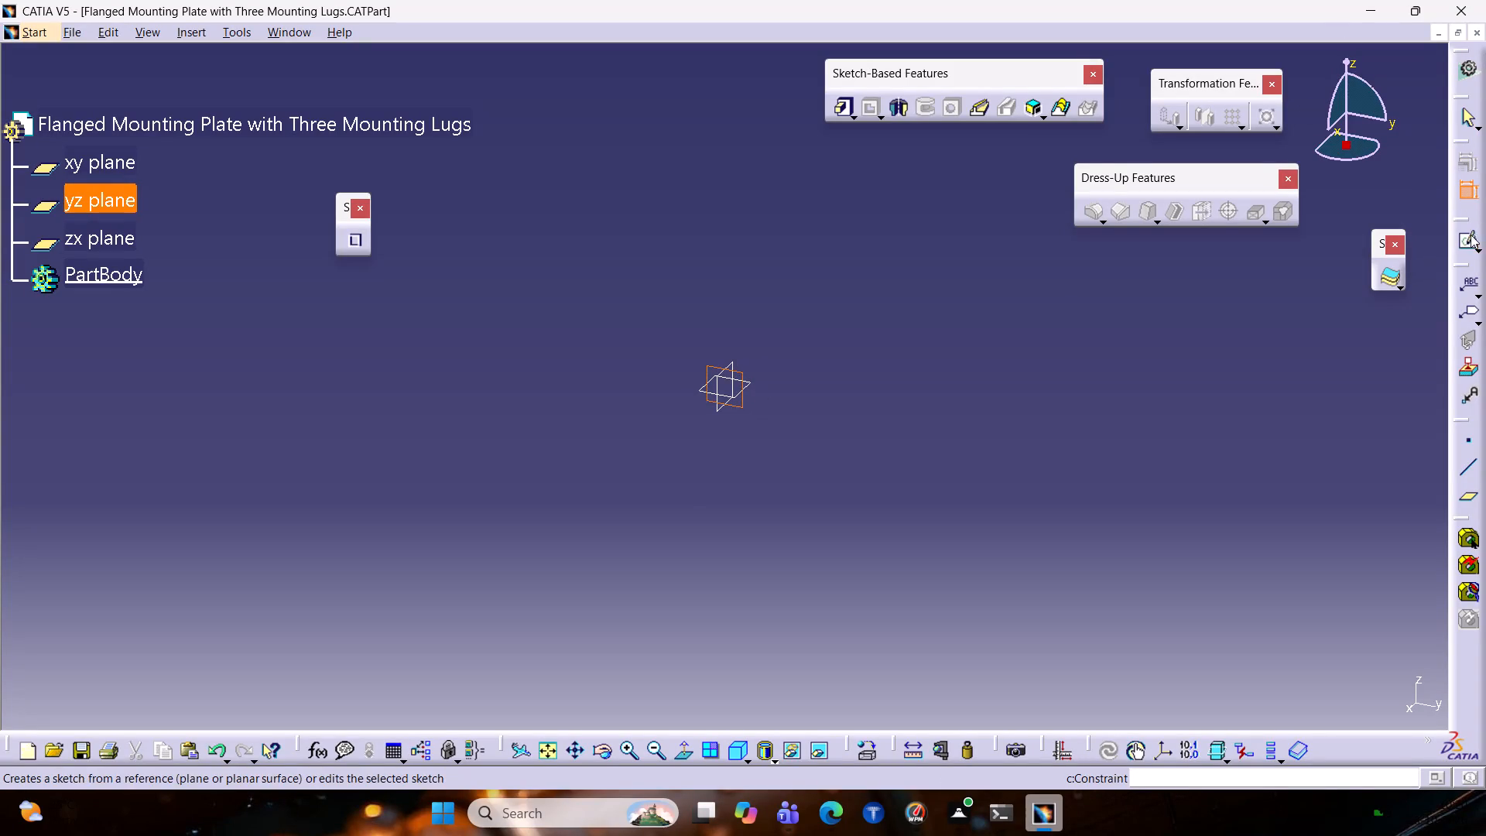
click(1471, 233)
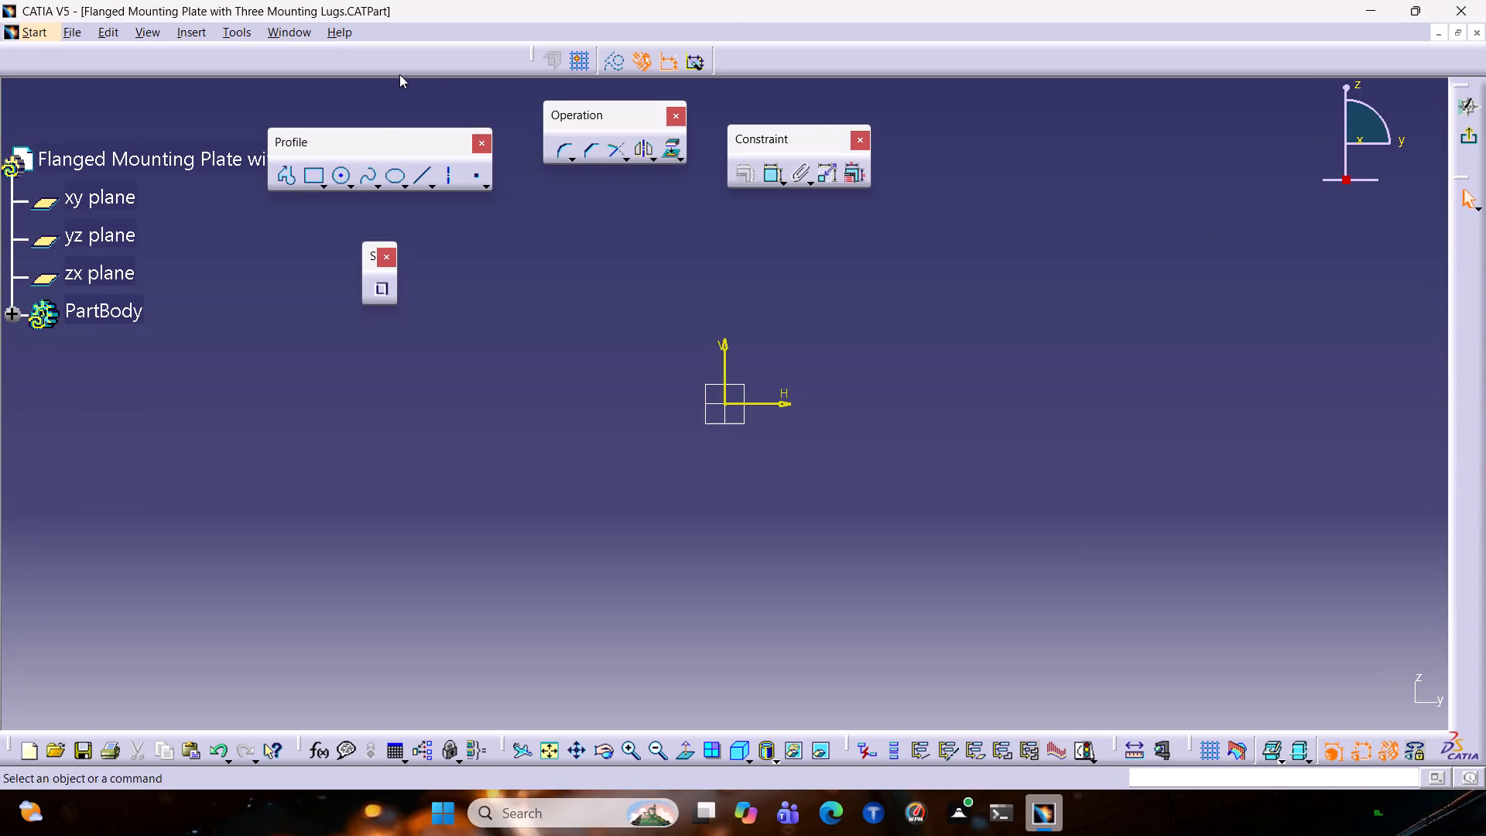
Sketch a circle centred on the origin and constrain its diameter to 40 mm.
click(339, 176)
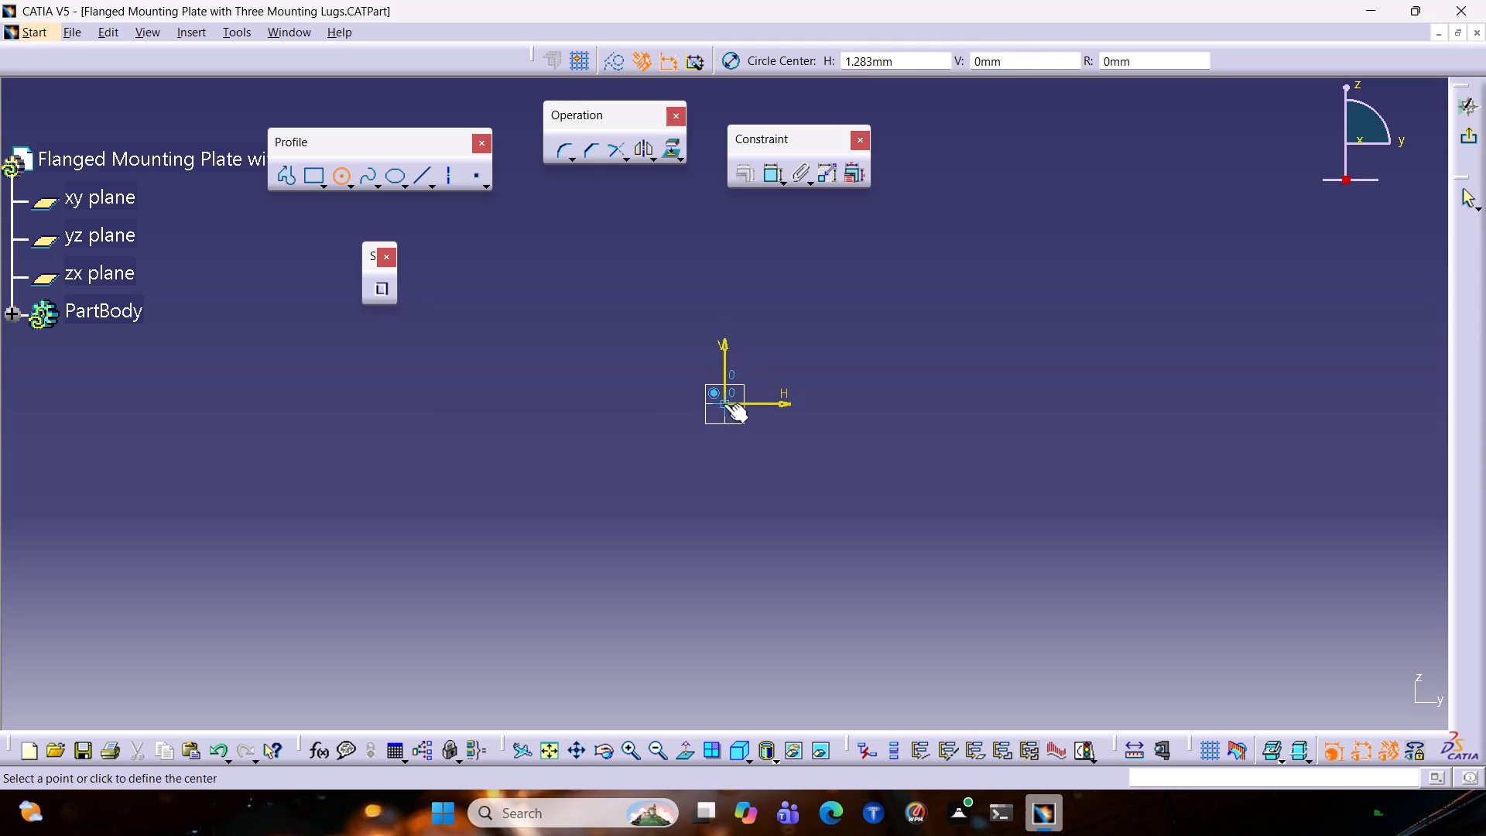
click(728, 403)
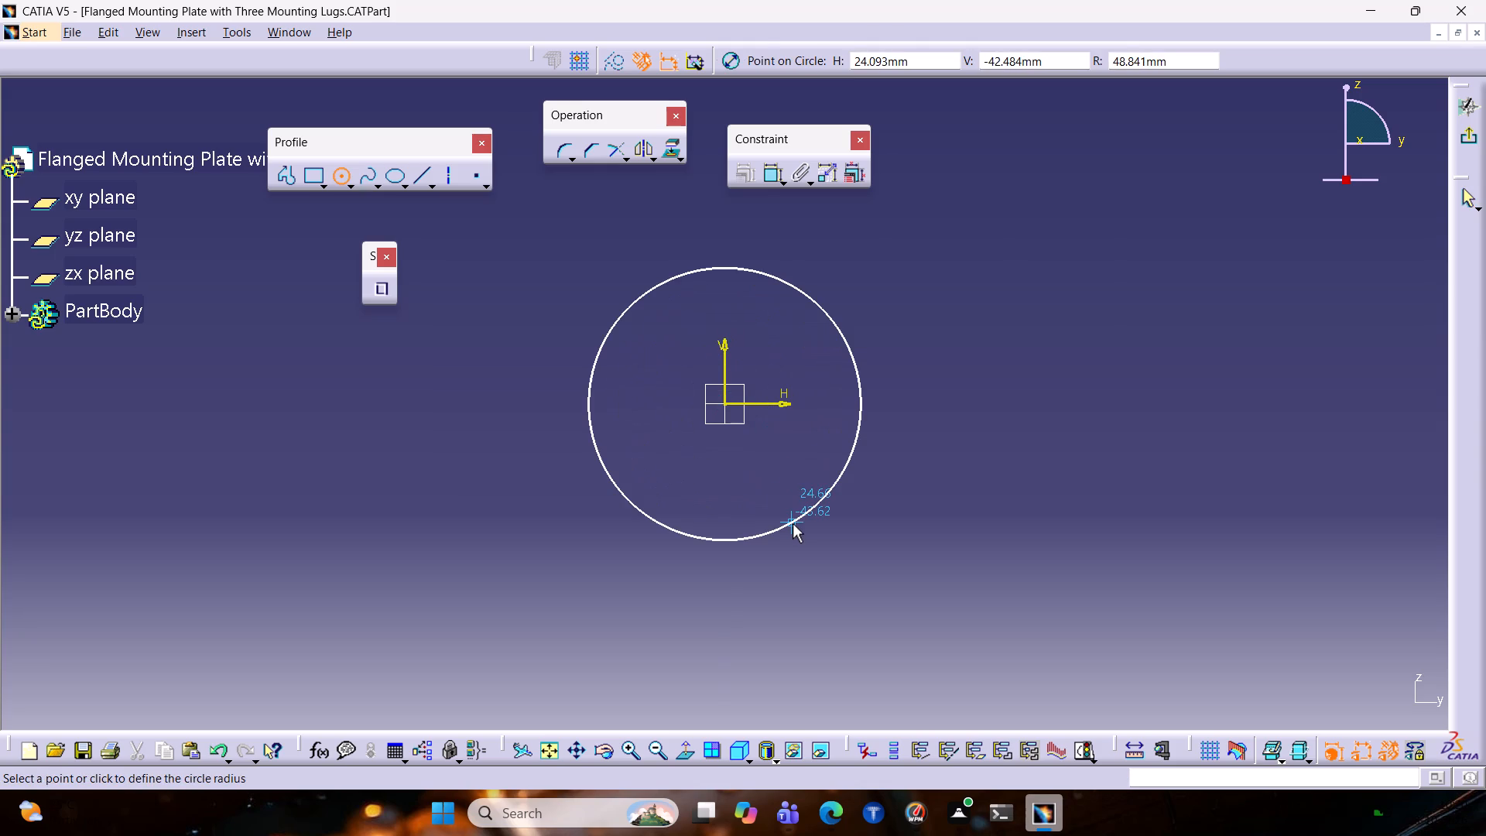
click(790, 499)
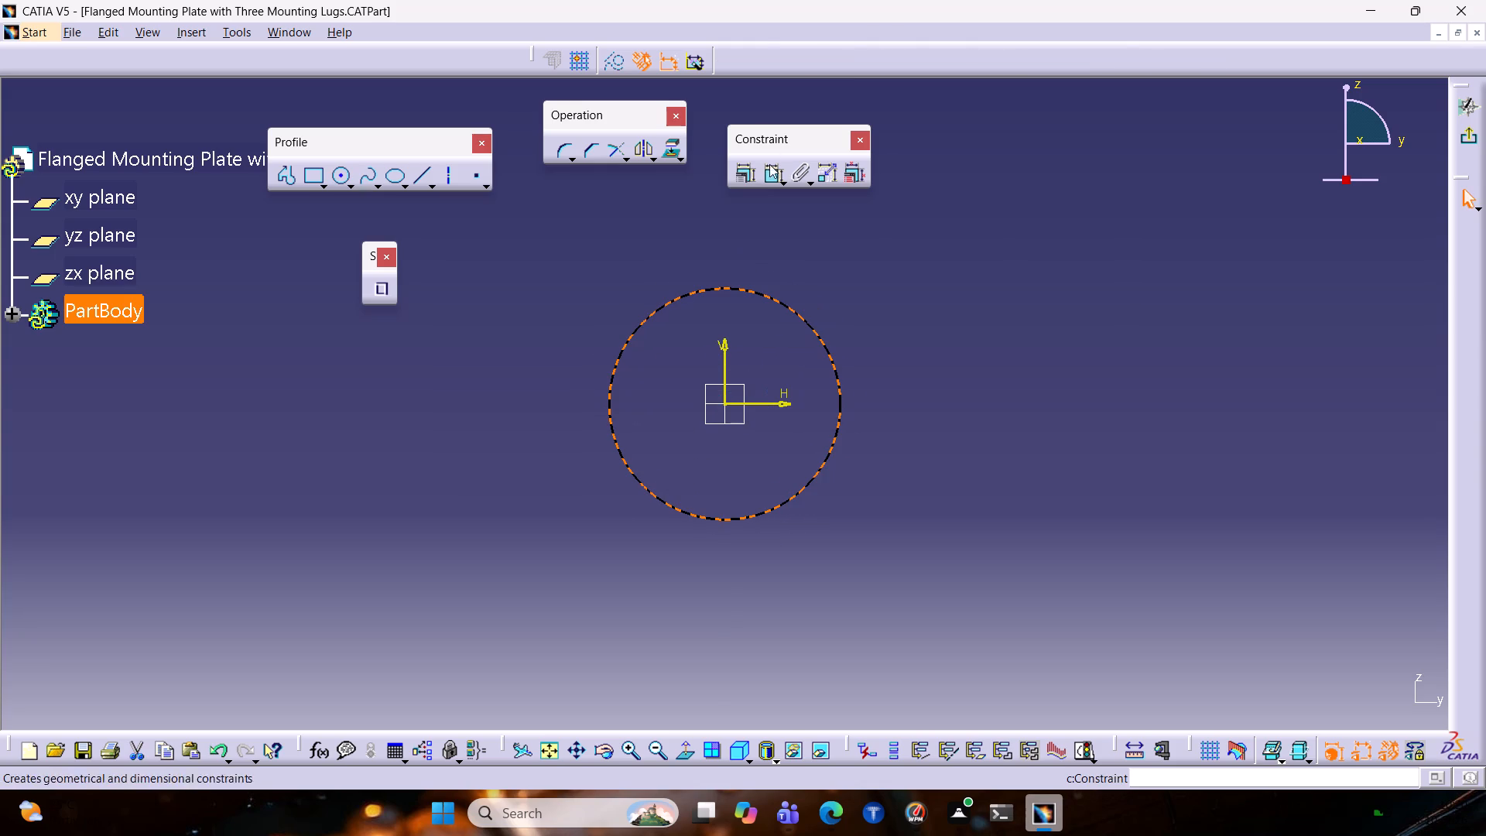
click(767, 177)
click(871, 320)
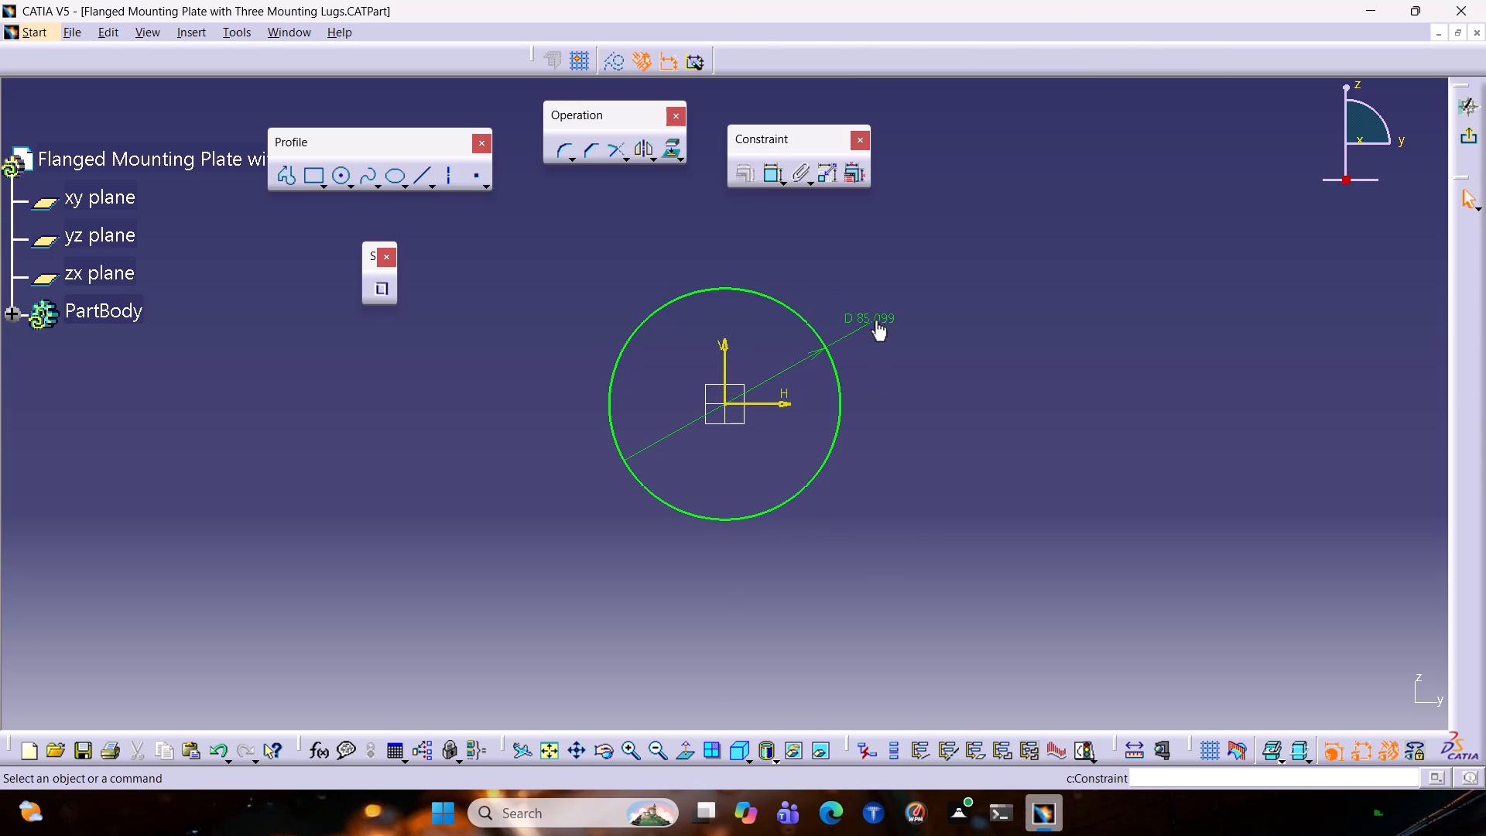
double_click(875, 318)
text(40)
key(Return)
Add a concentric outer circle at the origin and constrain its diameter to 62 mm.
scroll(1217, 526, up, 1)
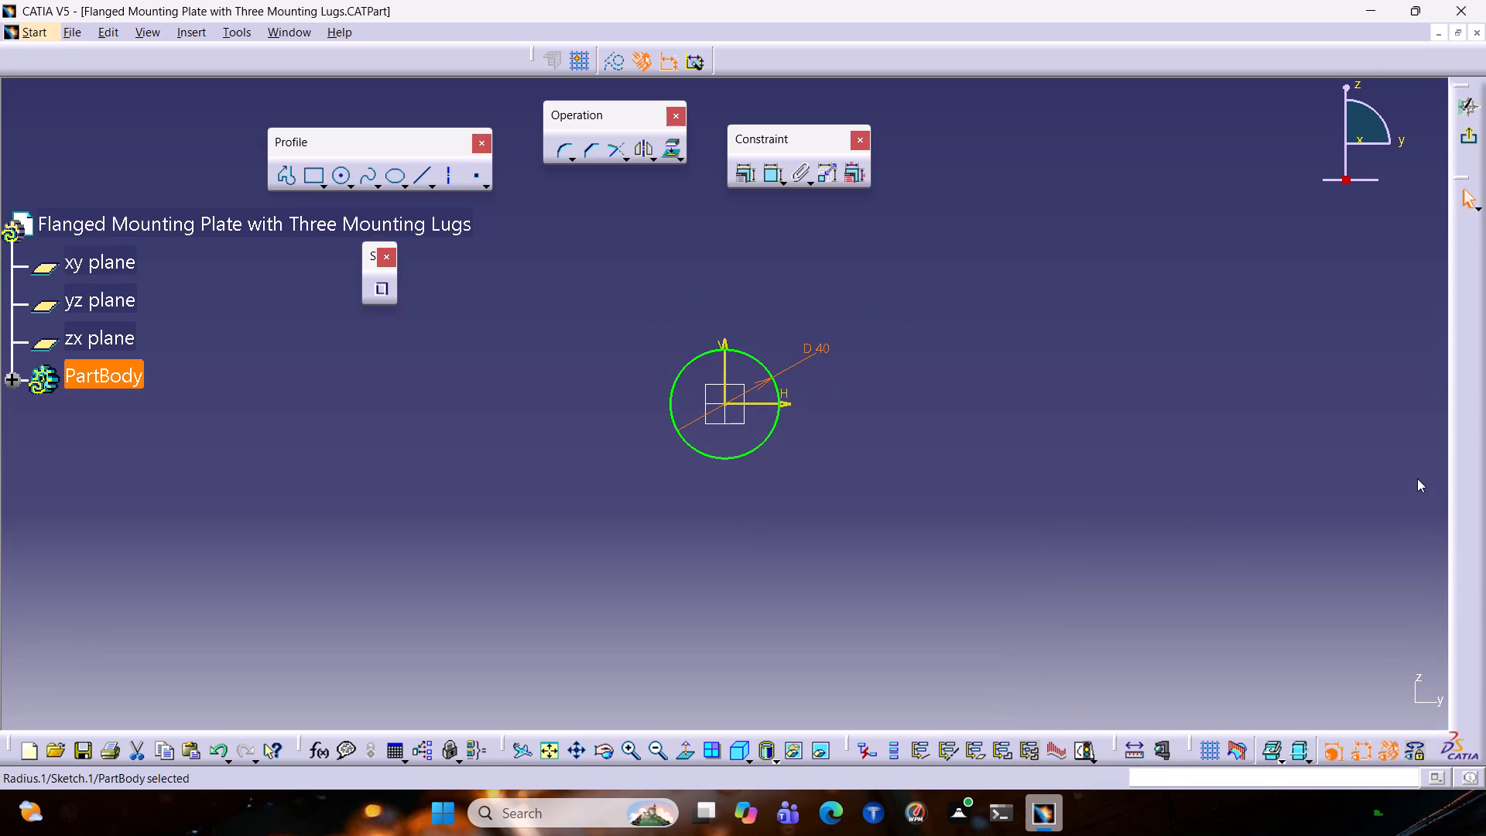
click(340, 171)
click(726, 402)
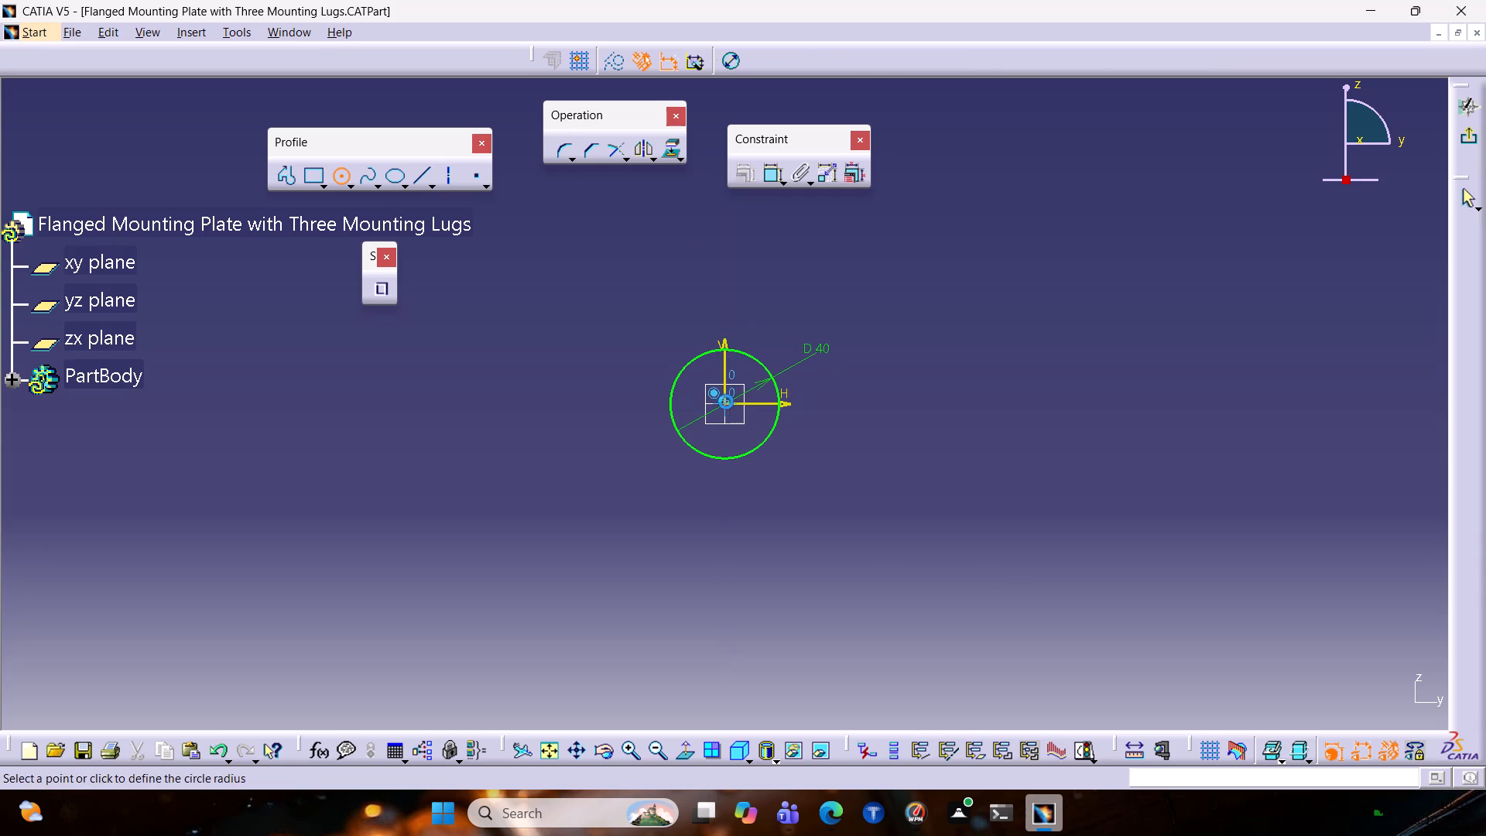
click(800, 488)
click(774, 173)
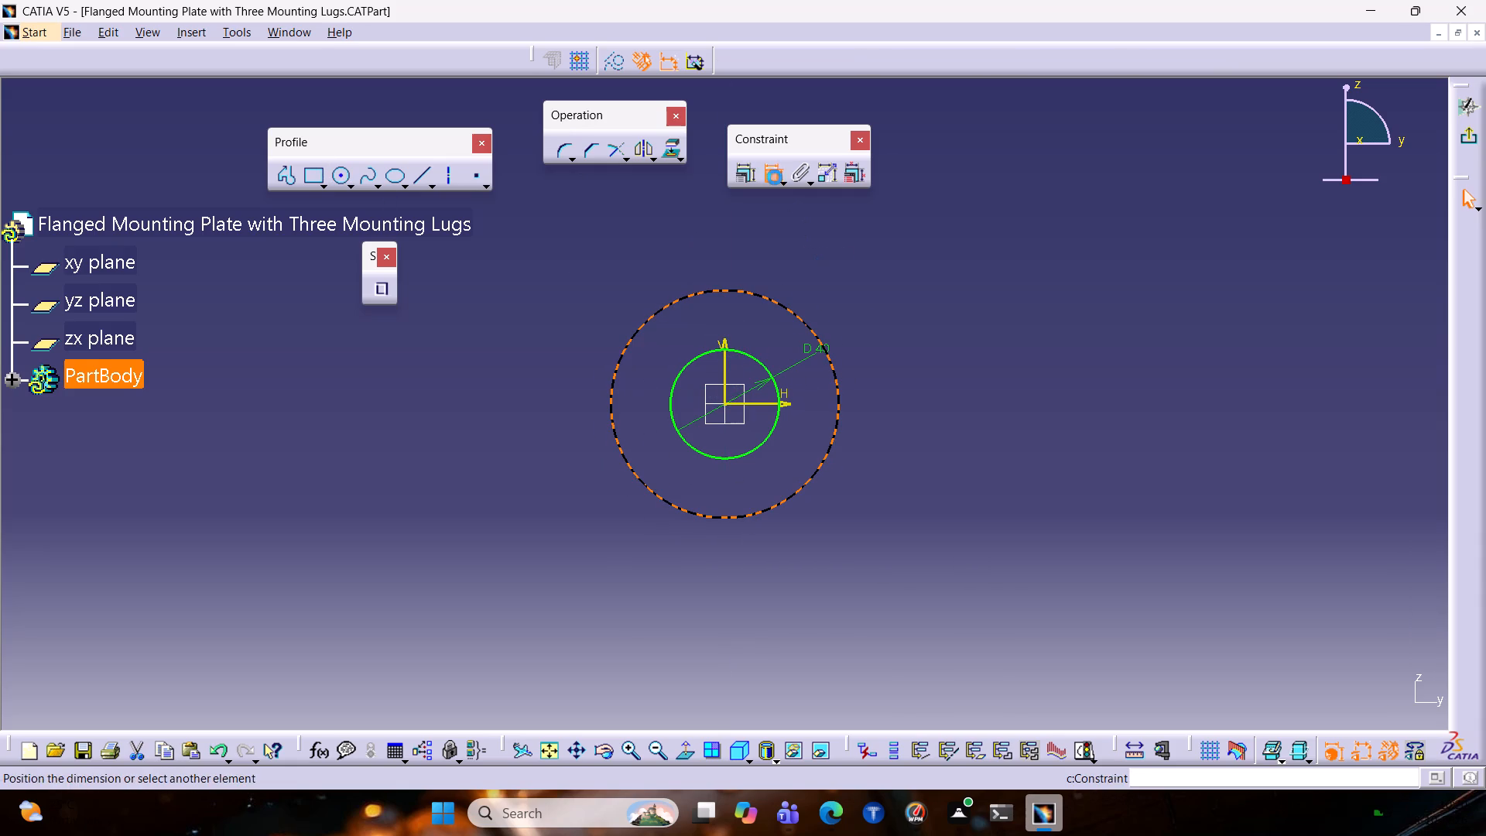
click(885, 329)
double_click(884, 320)
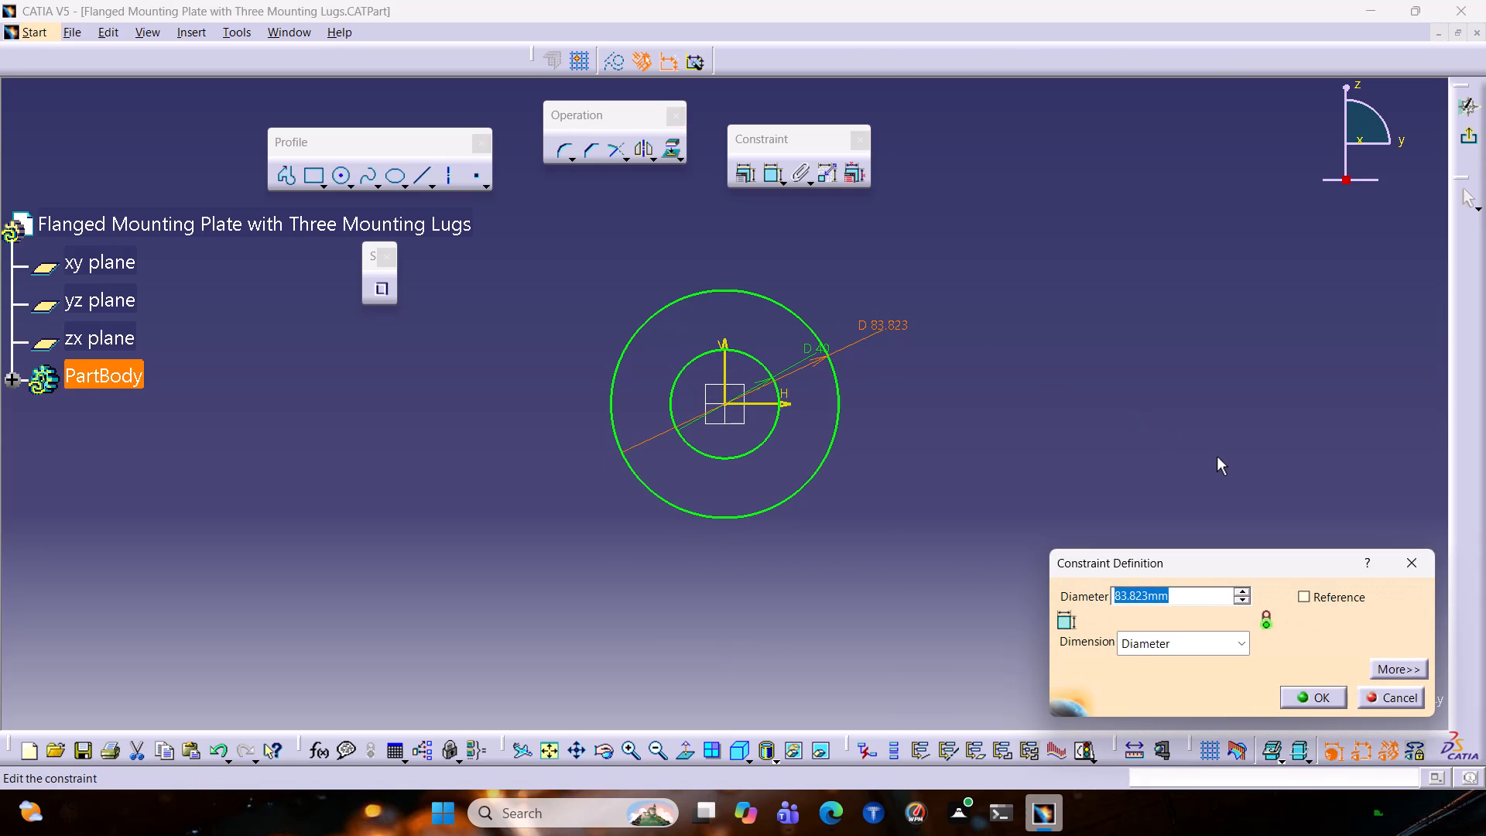
text(62)
key(Return)
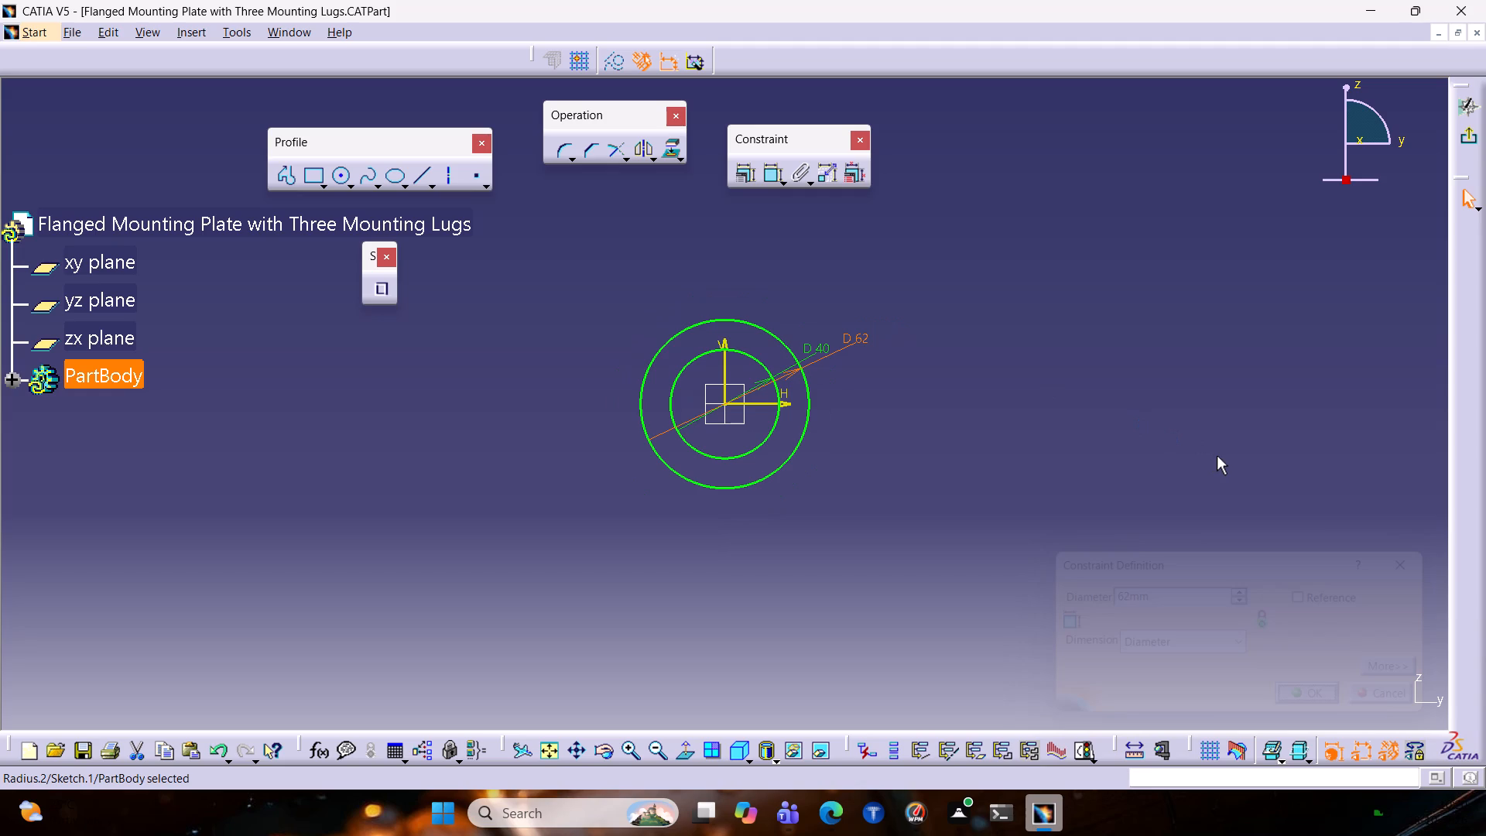
Sketch two concentric circles, about 28 mm and 47 mm in diameter, on the vertical axis about 107 mm below the origin.
middle_drag(797, 531, 797, 375)
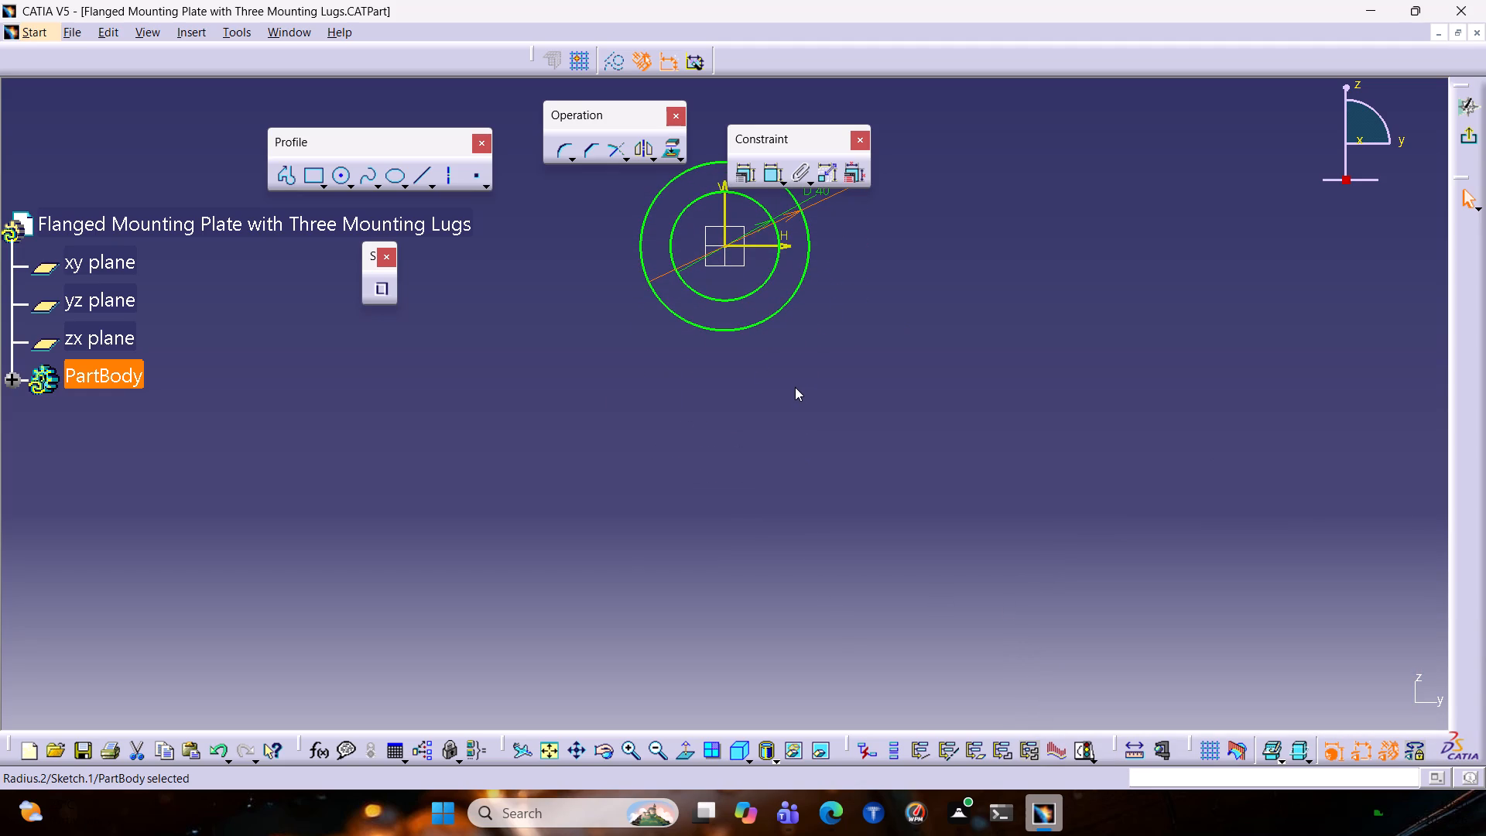
click(341, 173)
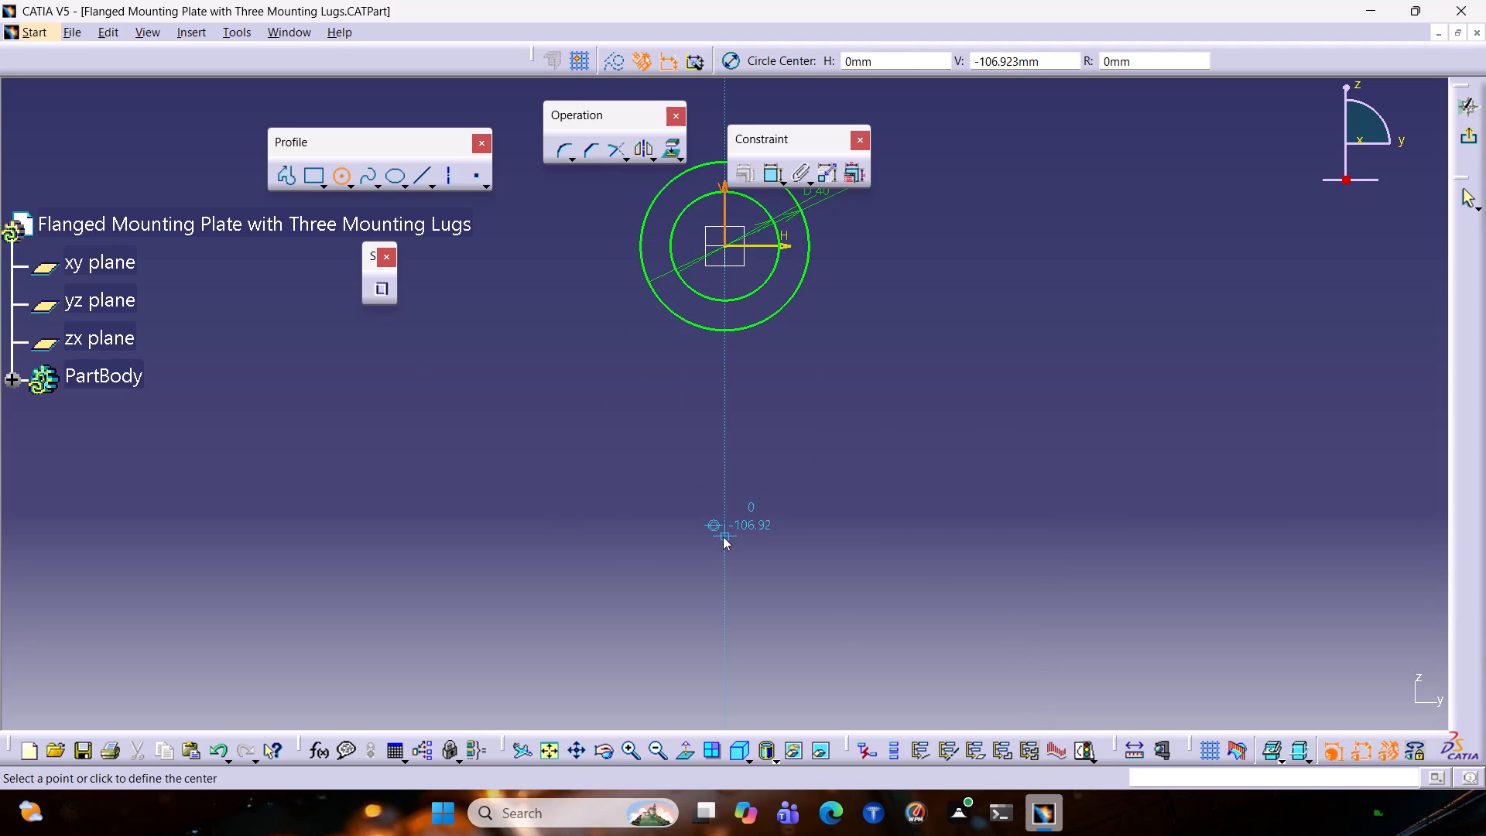
click(723, 536)
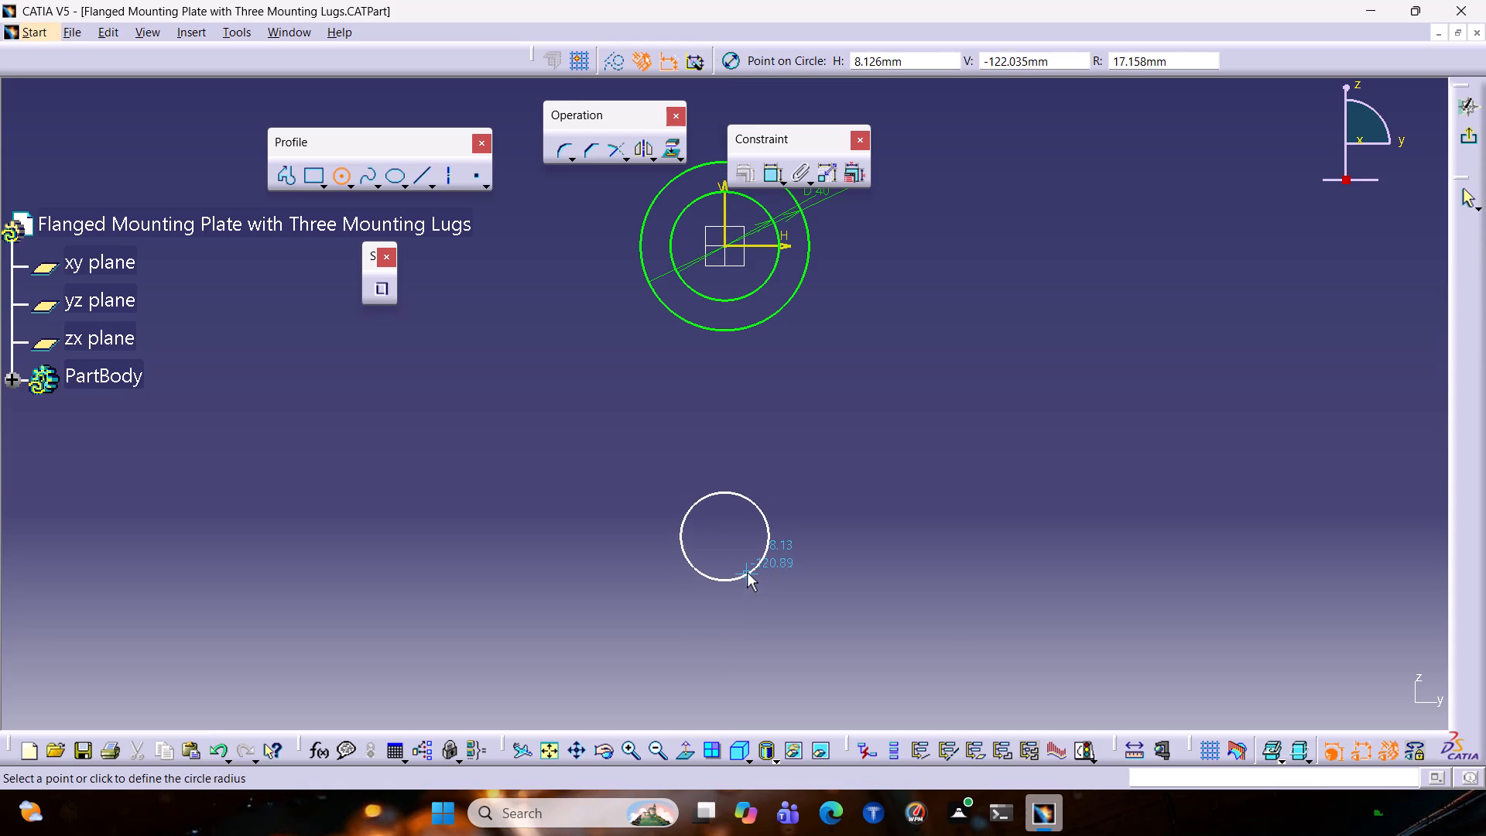
click(746, 566)
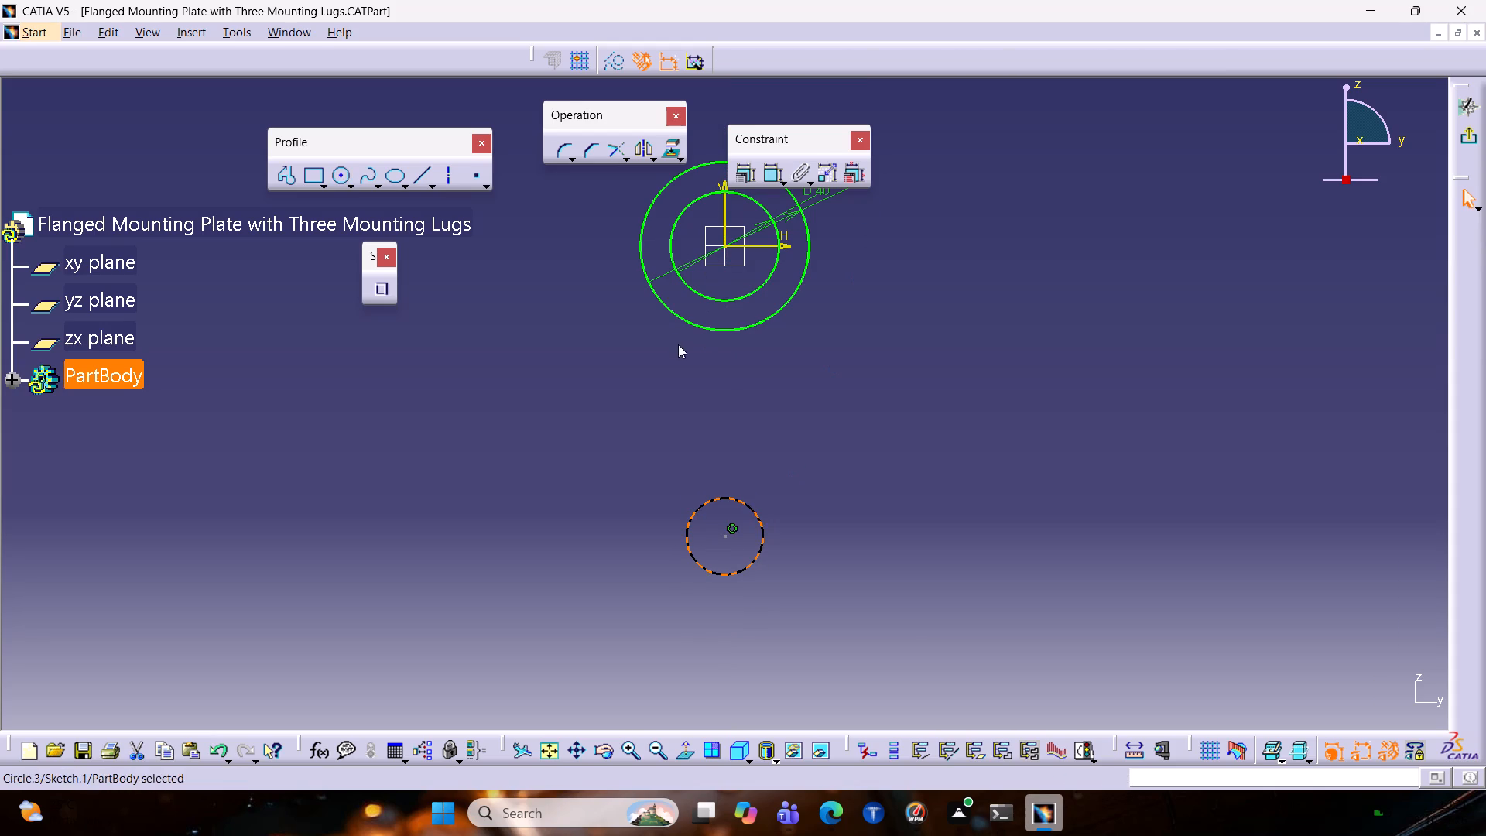
click(346, 178)
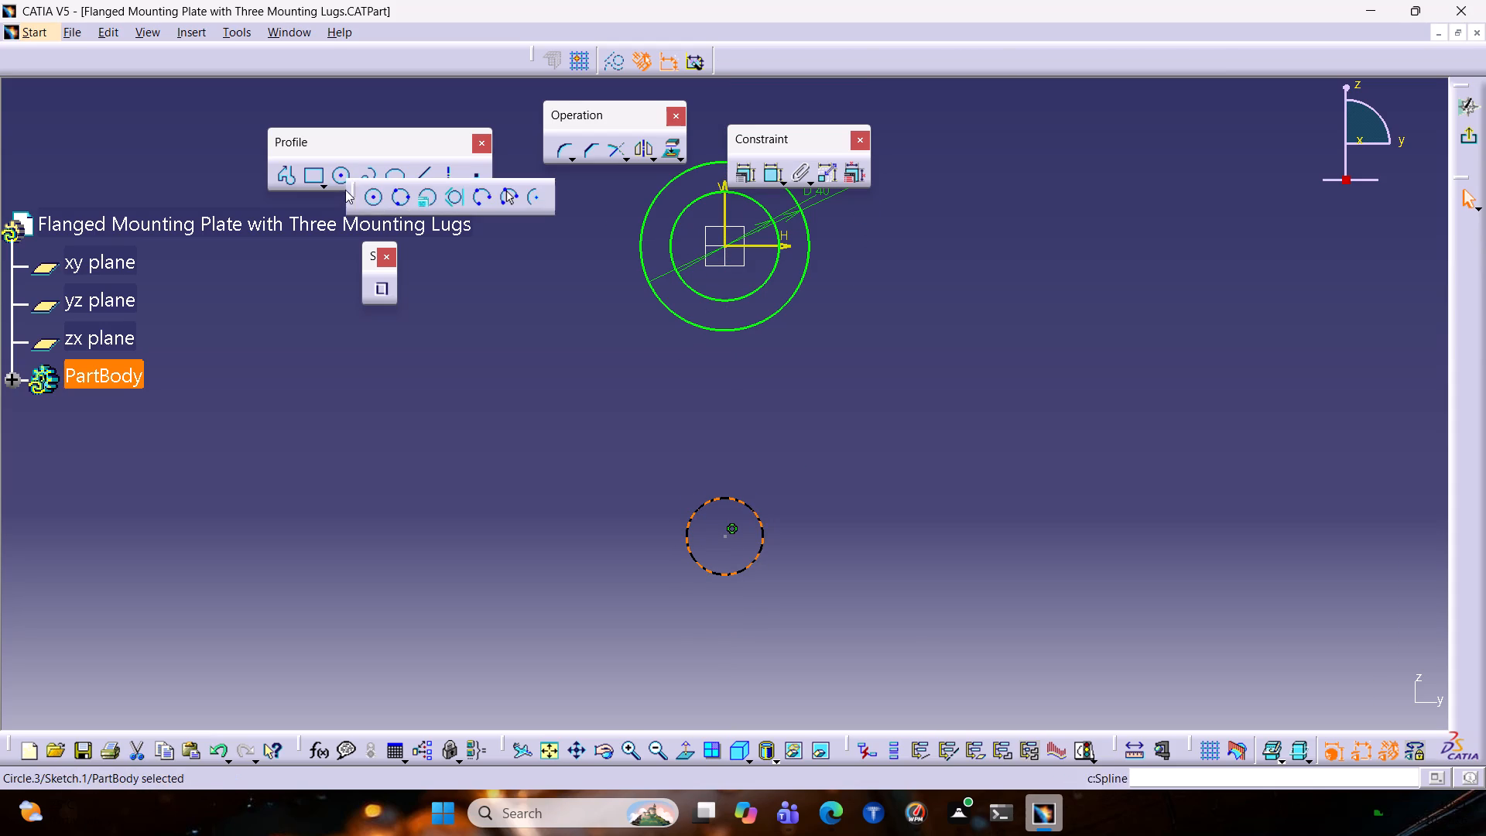
click(345, 183)
click(342, 178)
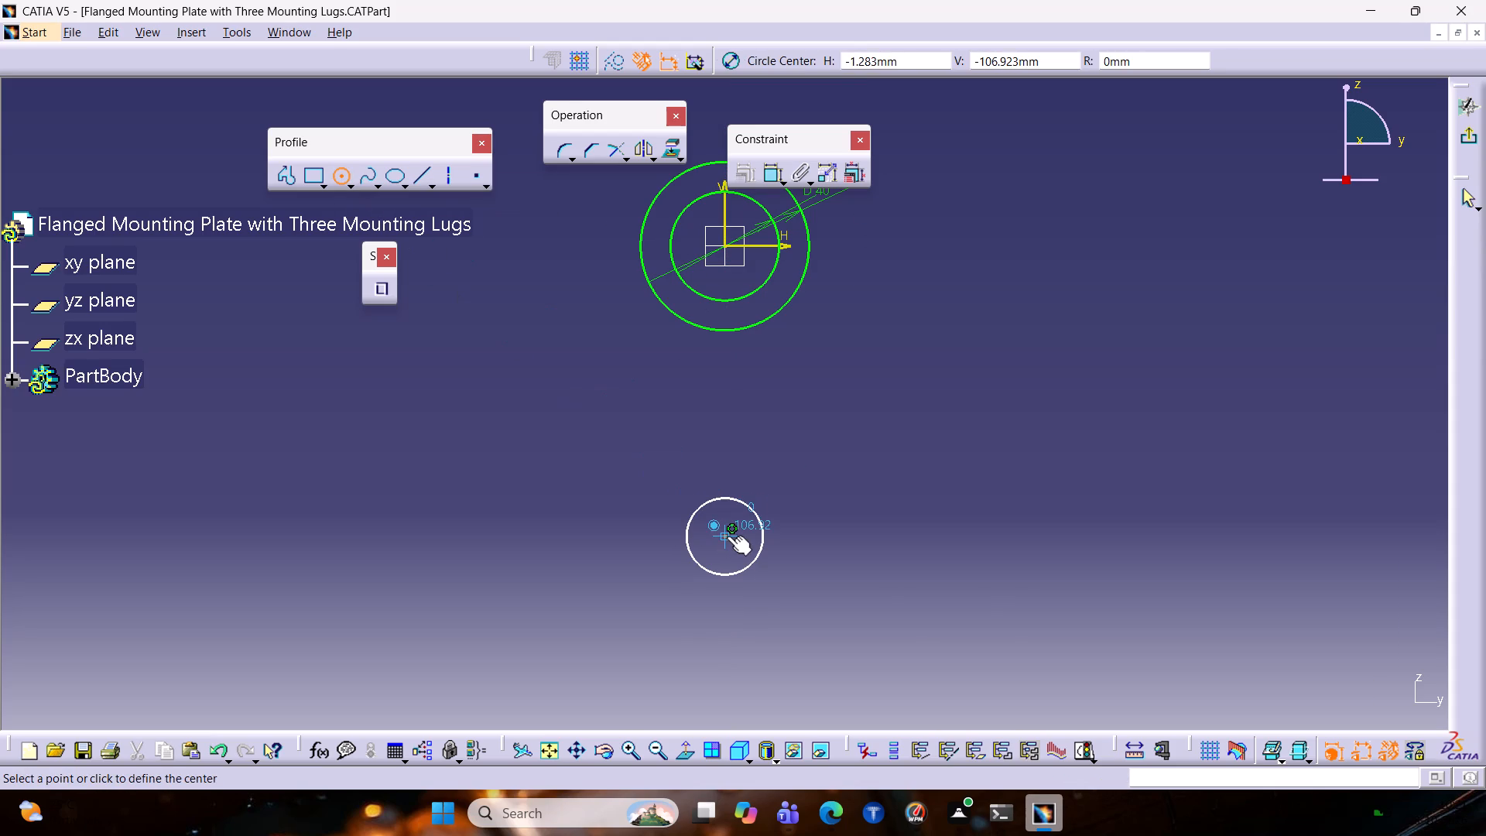
click(727, 535)
click(735, 601)
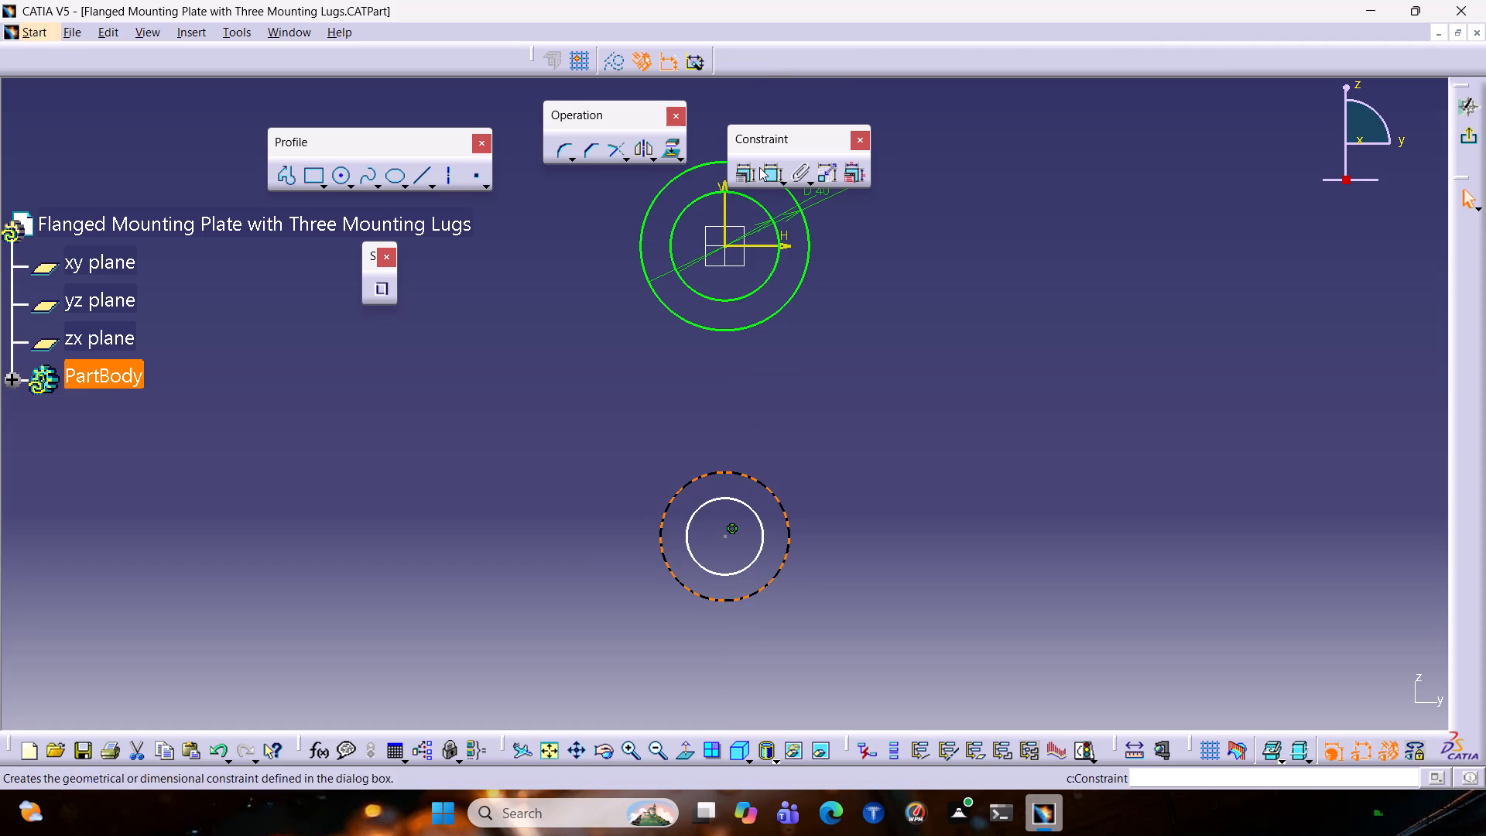
Constrain the outer circle of the pair below the origin to a diameter of 30 mm.
click(763, 170)
click(851, 556)
double_click(850, 547)
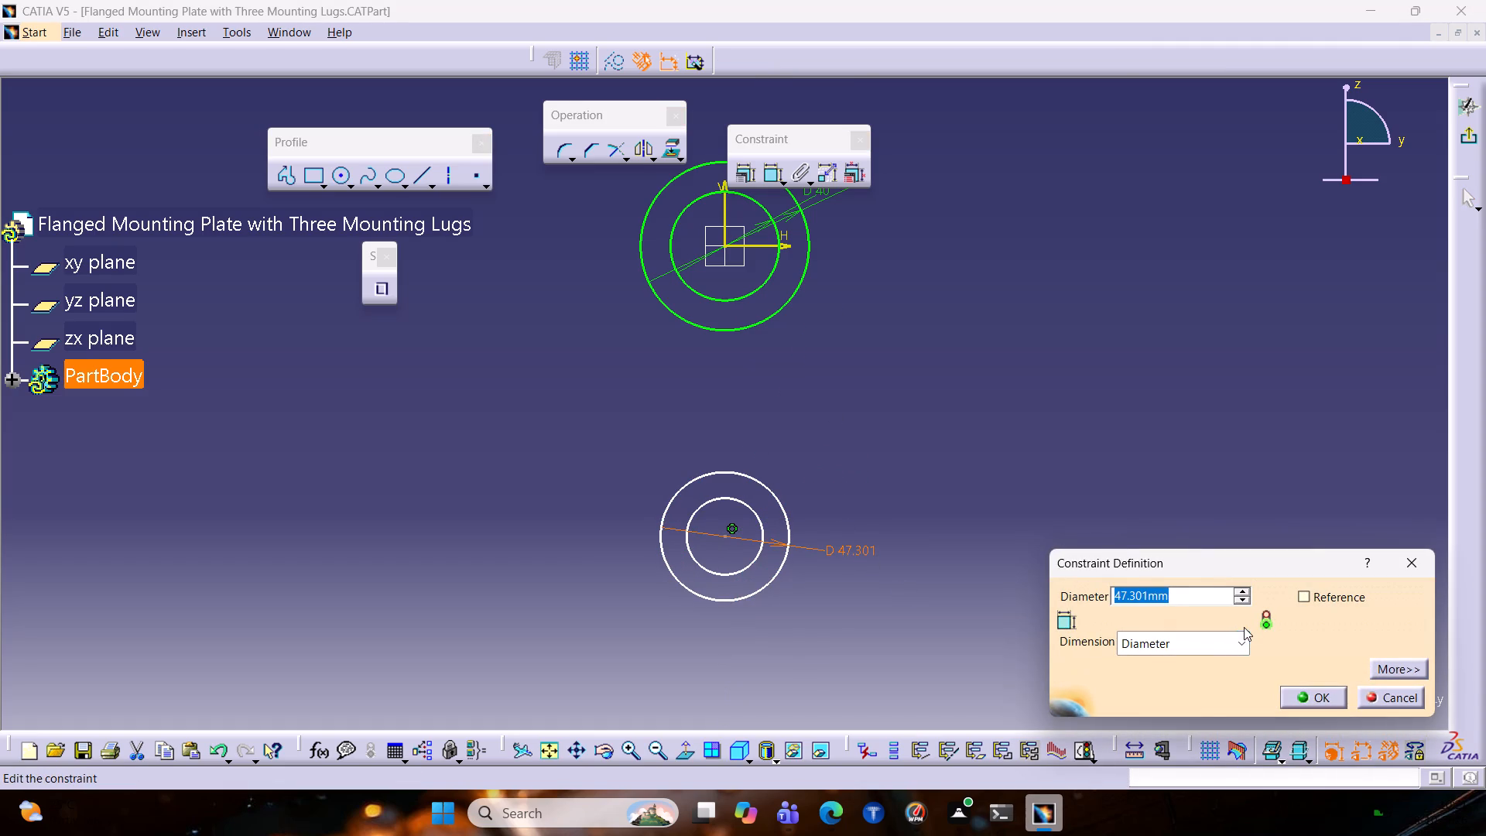
text(30)
key(Return)
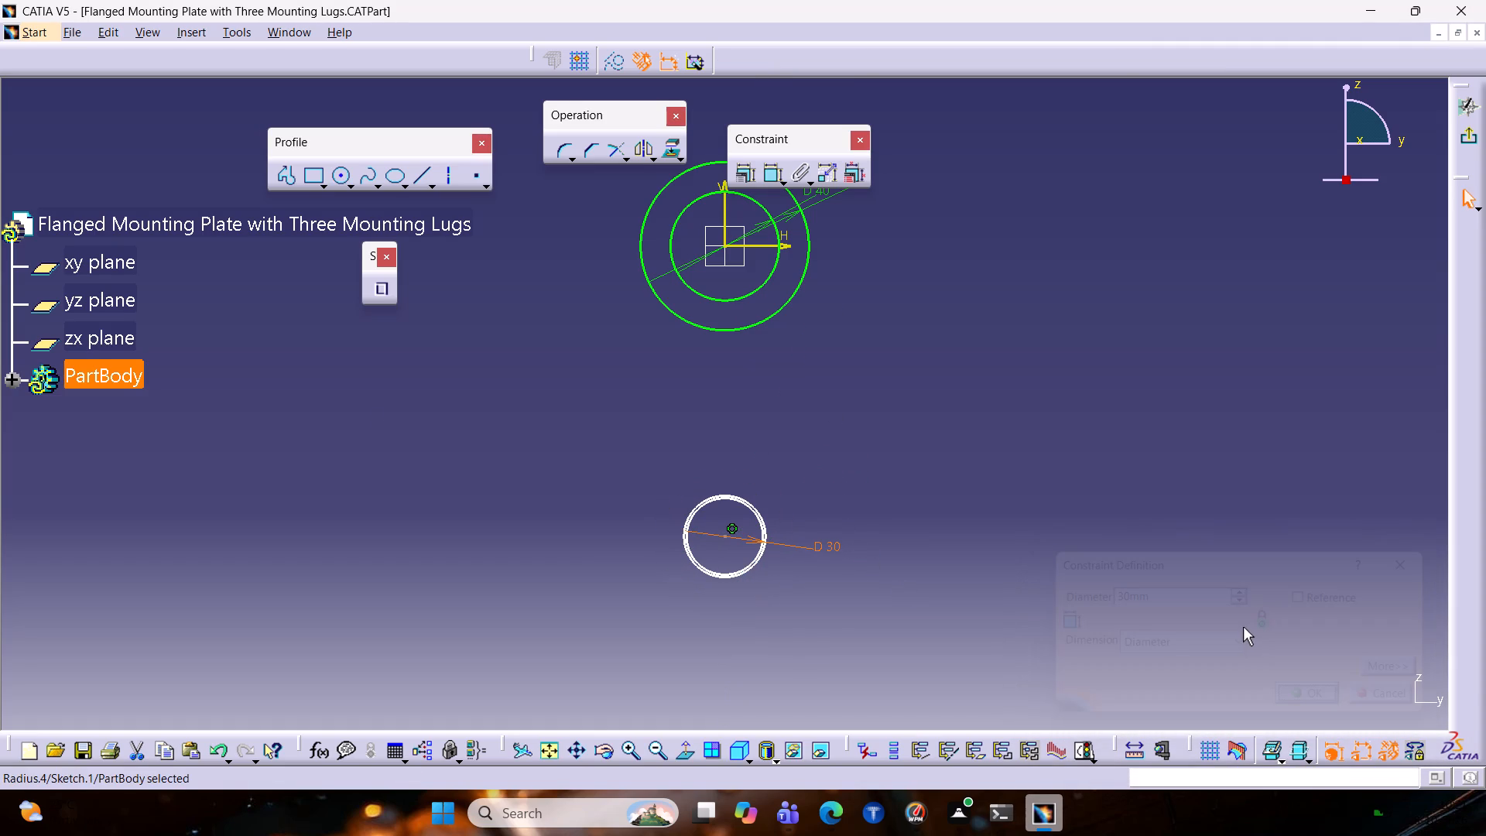
Constrain the inner circle of the pair below the origin to a diameter of 20 mm.
click(770, 168)
click(758, 521)
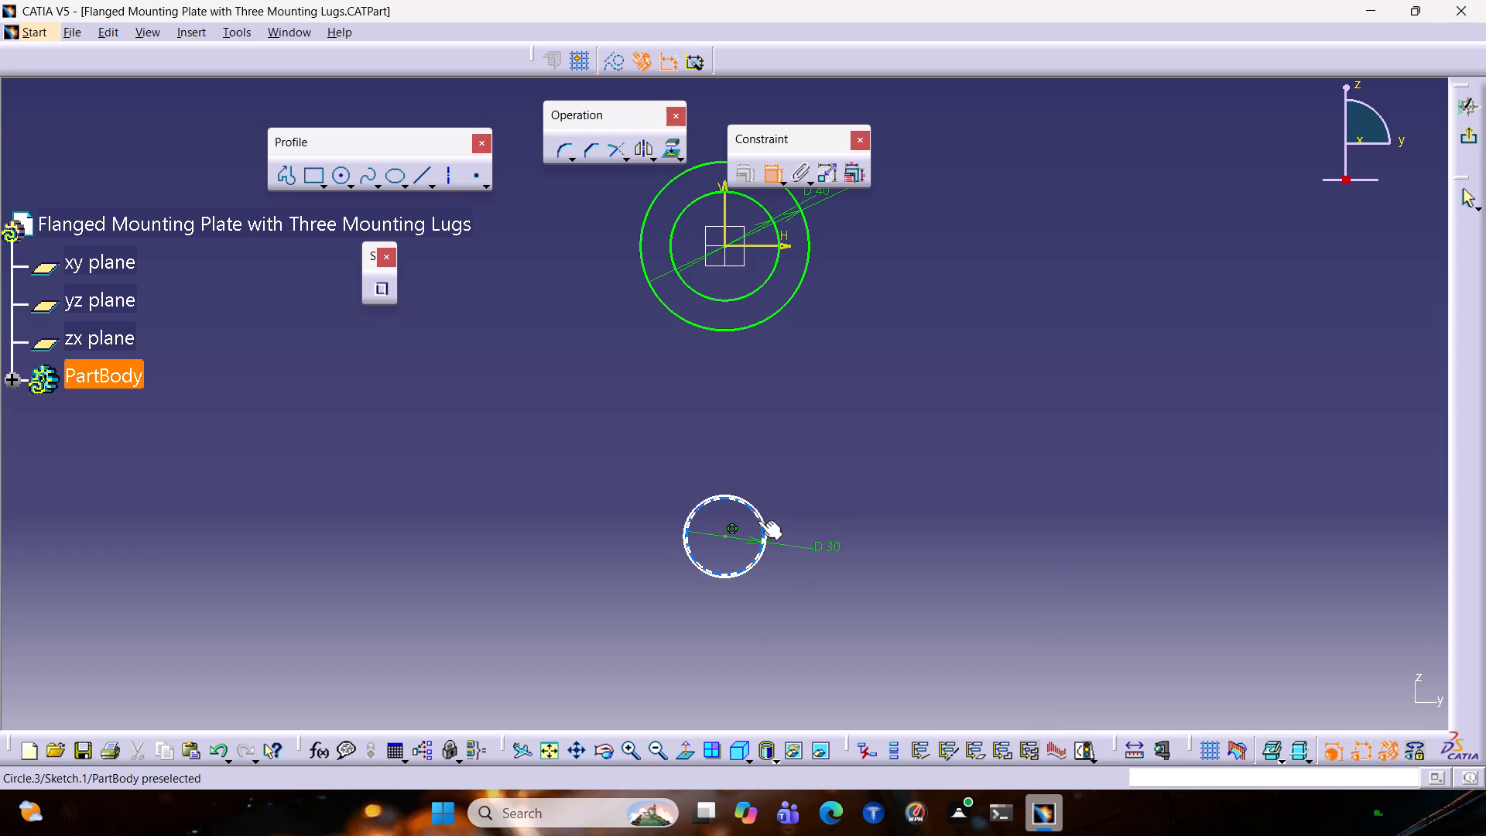
click(880, 513)
double_click(878, 516)
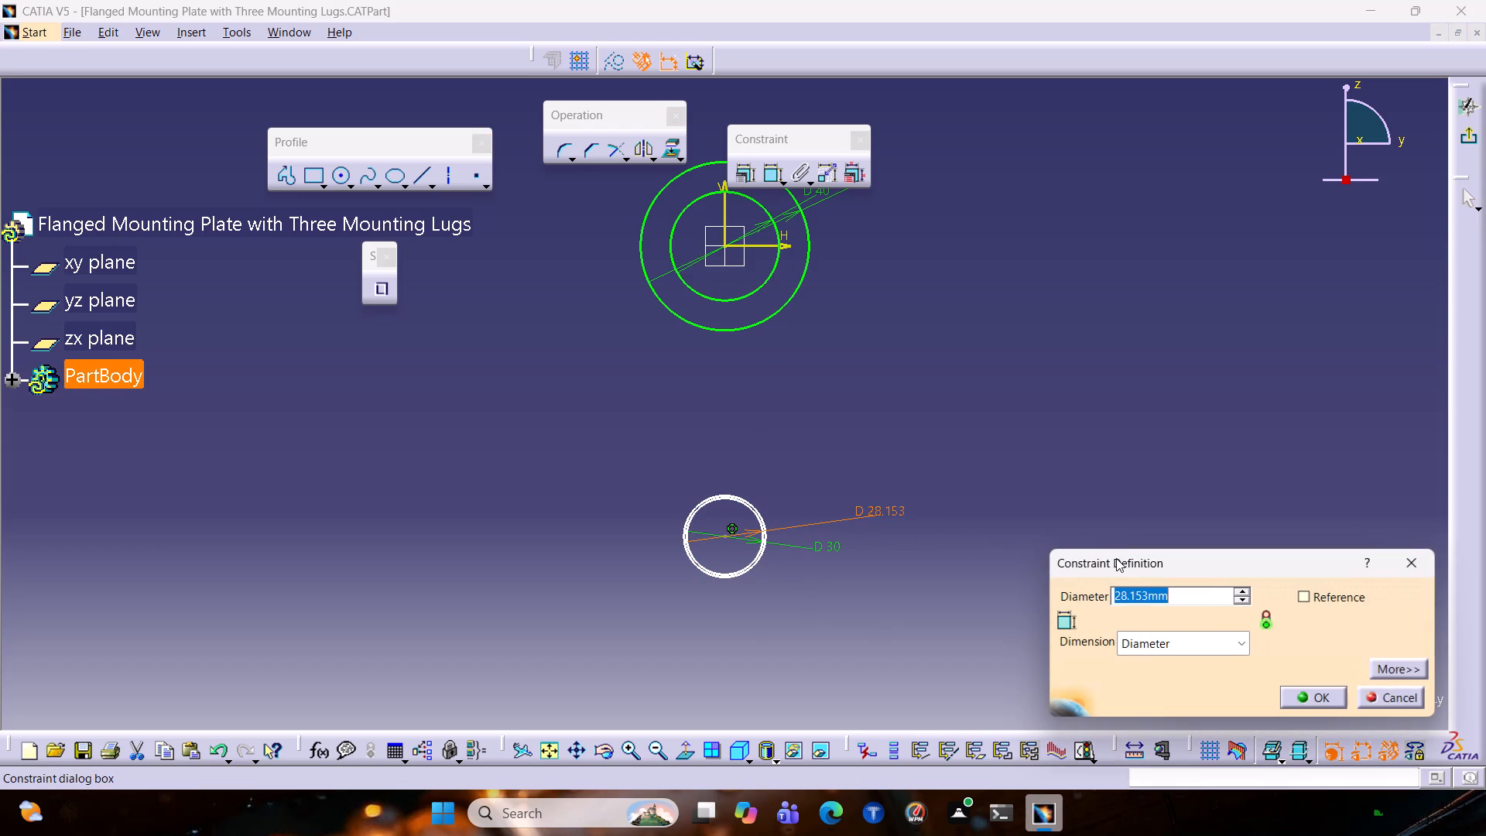
key(2)
key(0)
key(Return)
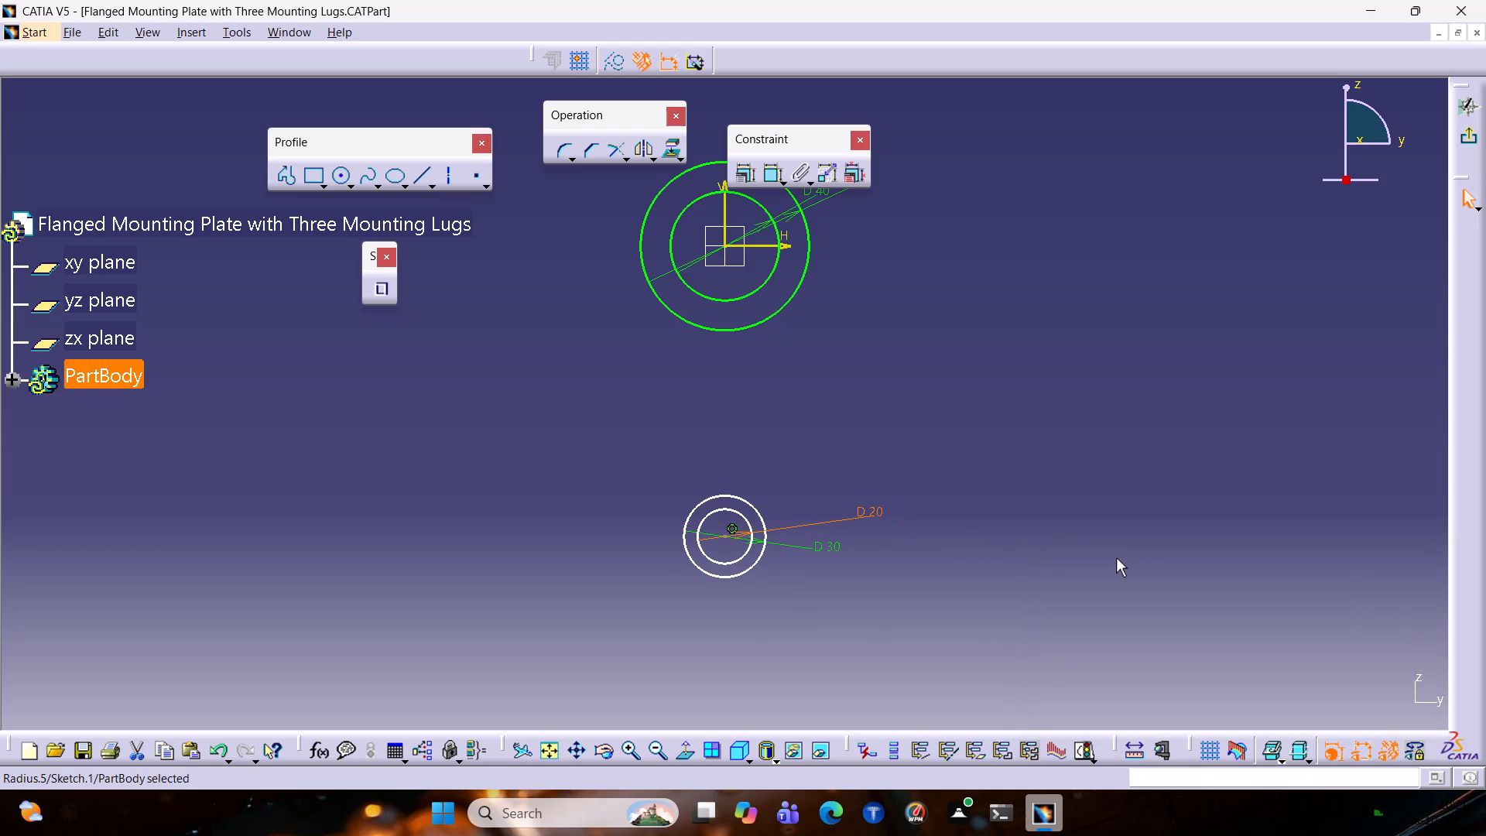
Sketch two concentric circles for the left lug, centred at about H -89.7 mm, V -60.4 mm.
click(334, 180)
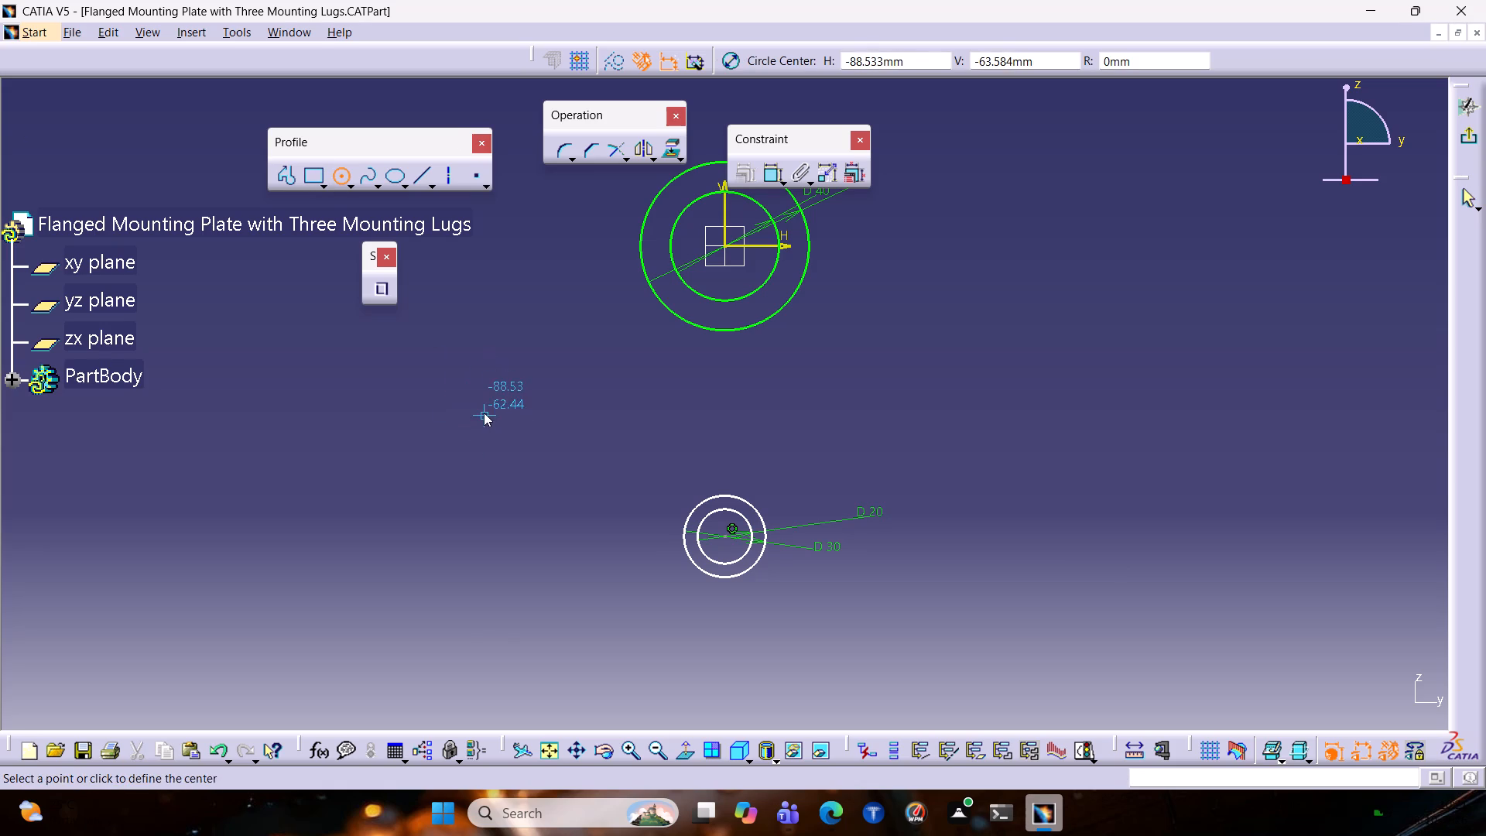
click(479, 409)
click(508, 447)
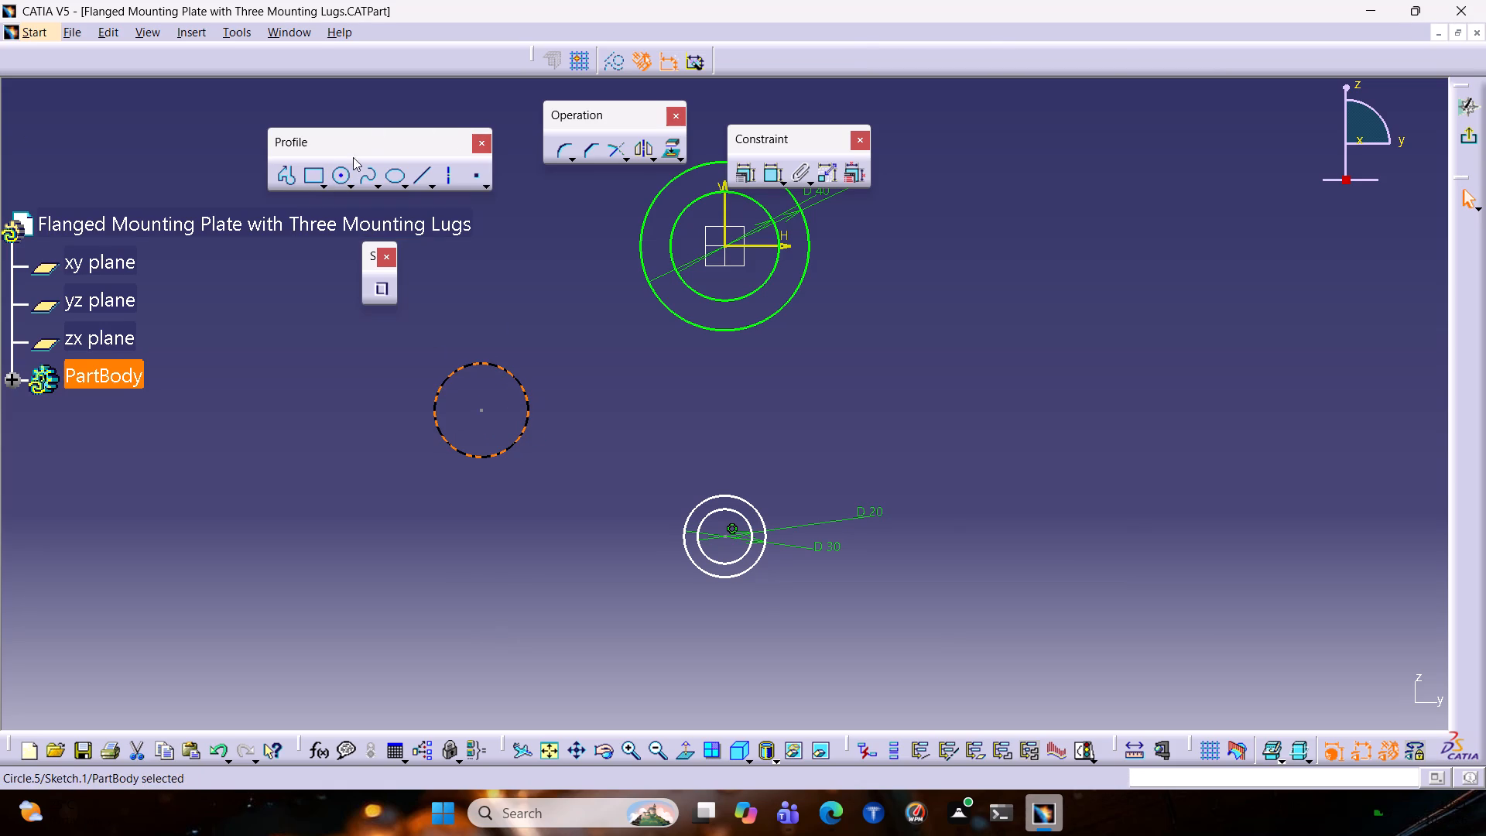
click(344, 175)
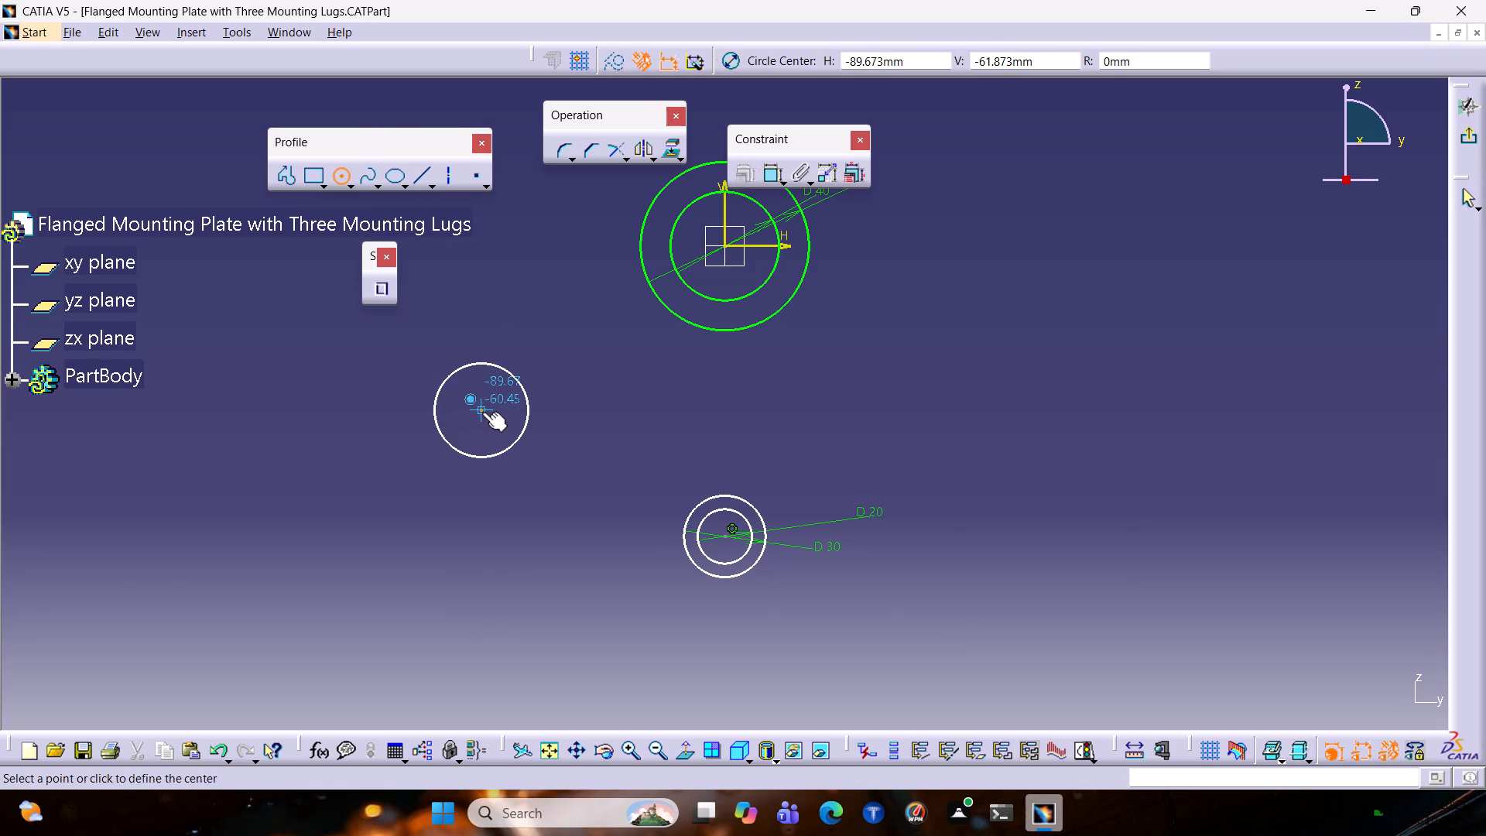
click(482, 410)
click(500, 434)
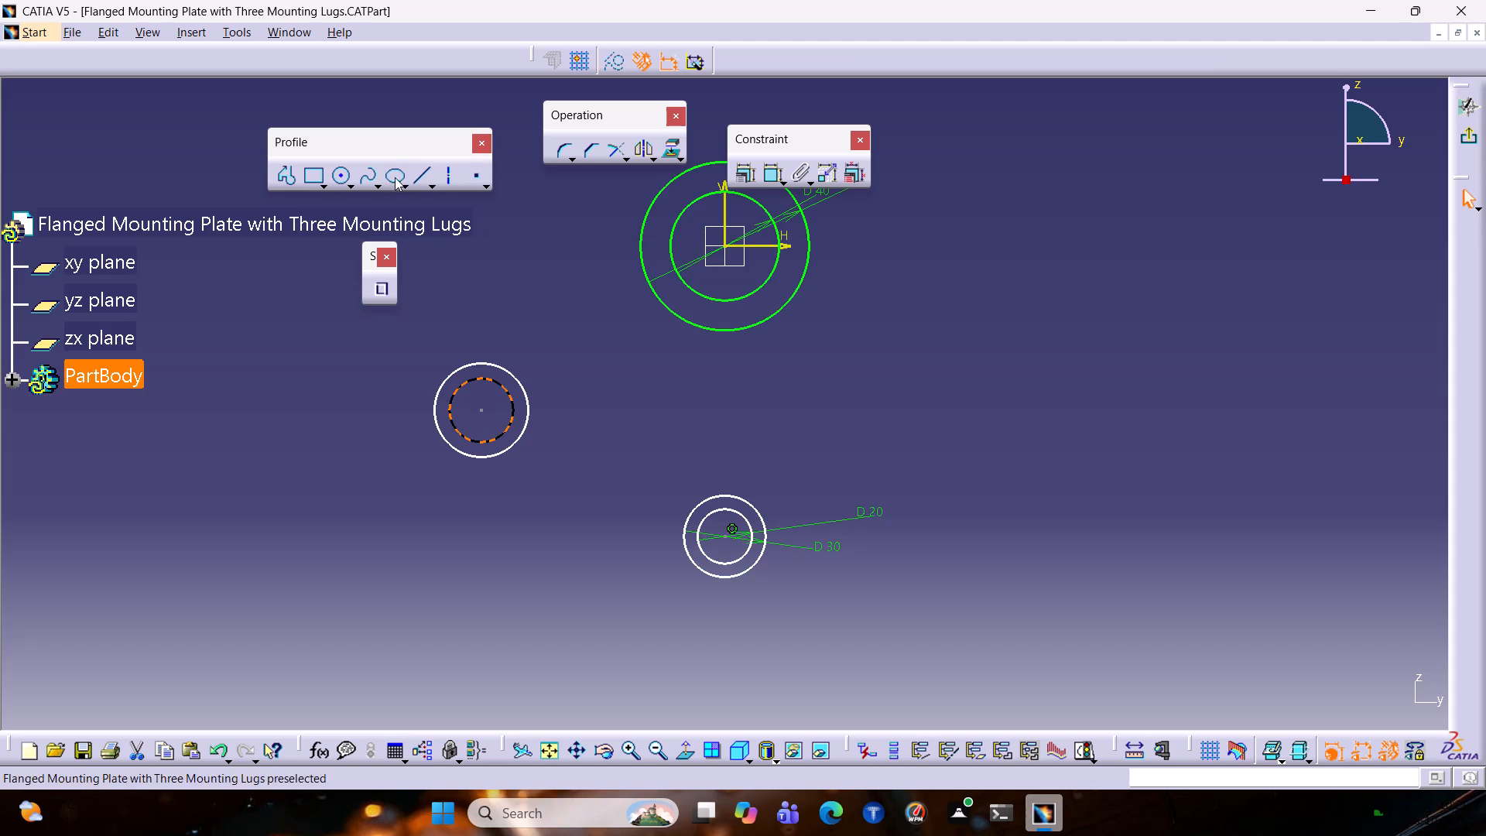
Sketch two concentric circles for the right lug at about H 80.5 mm, level with the left pair, the outer radius about 20 mm.
click(337, 173)
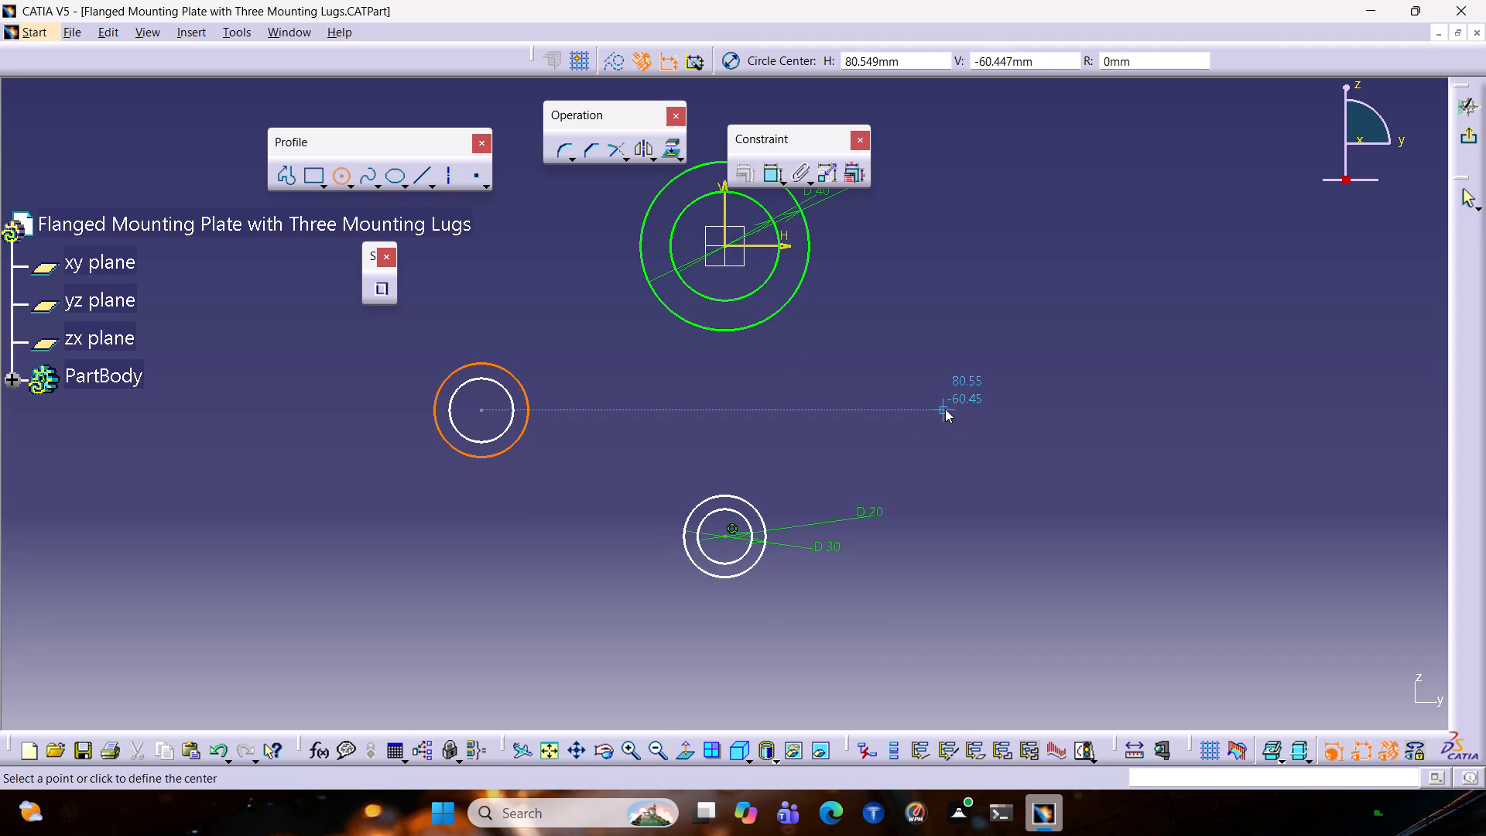
click(945, 409)
click(949, 443)
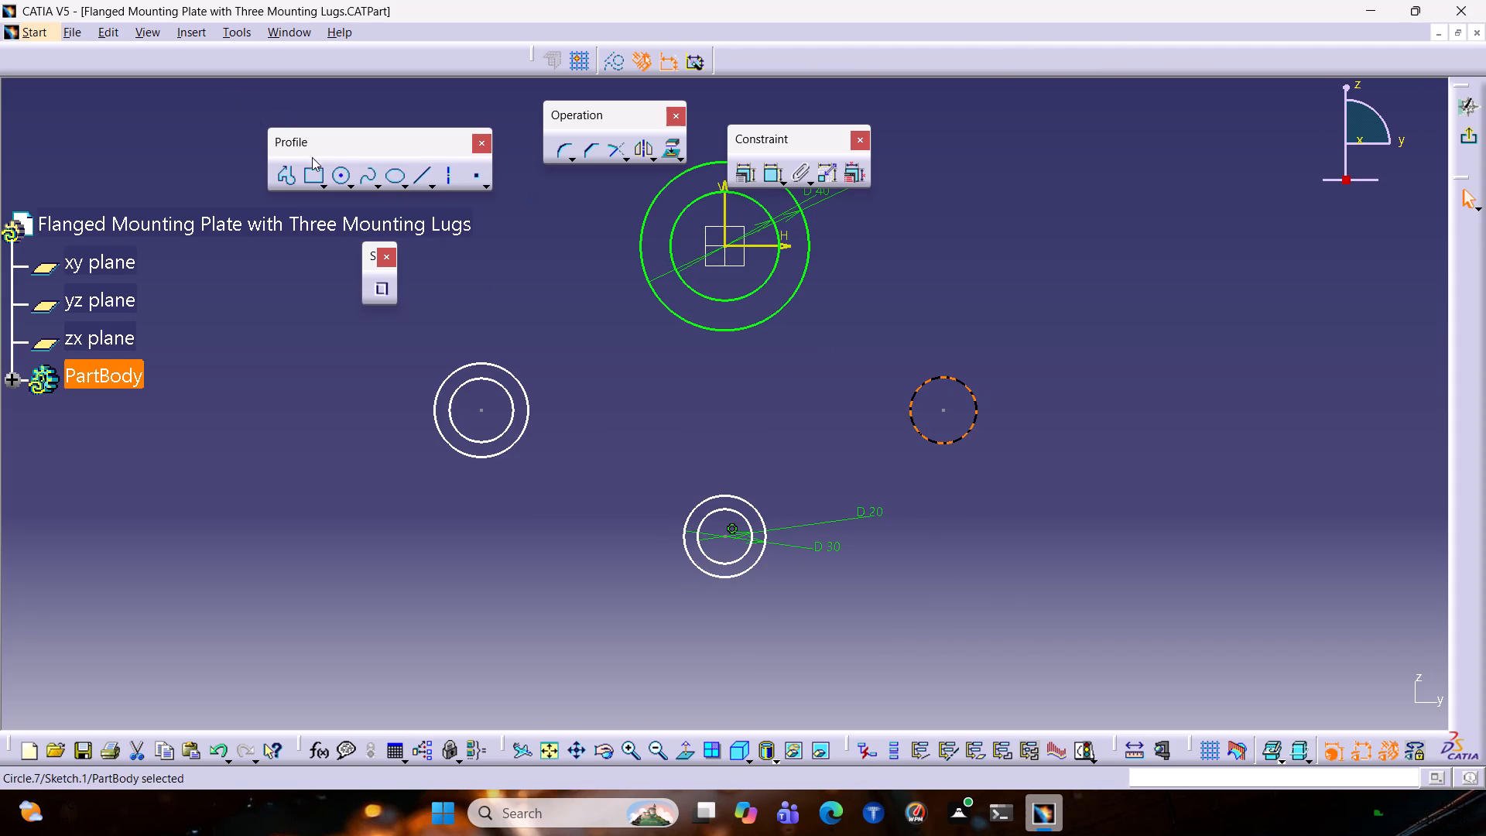
click(341, 181)
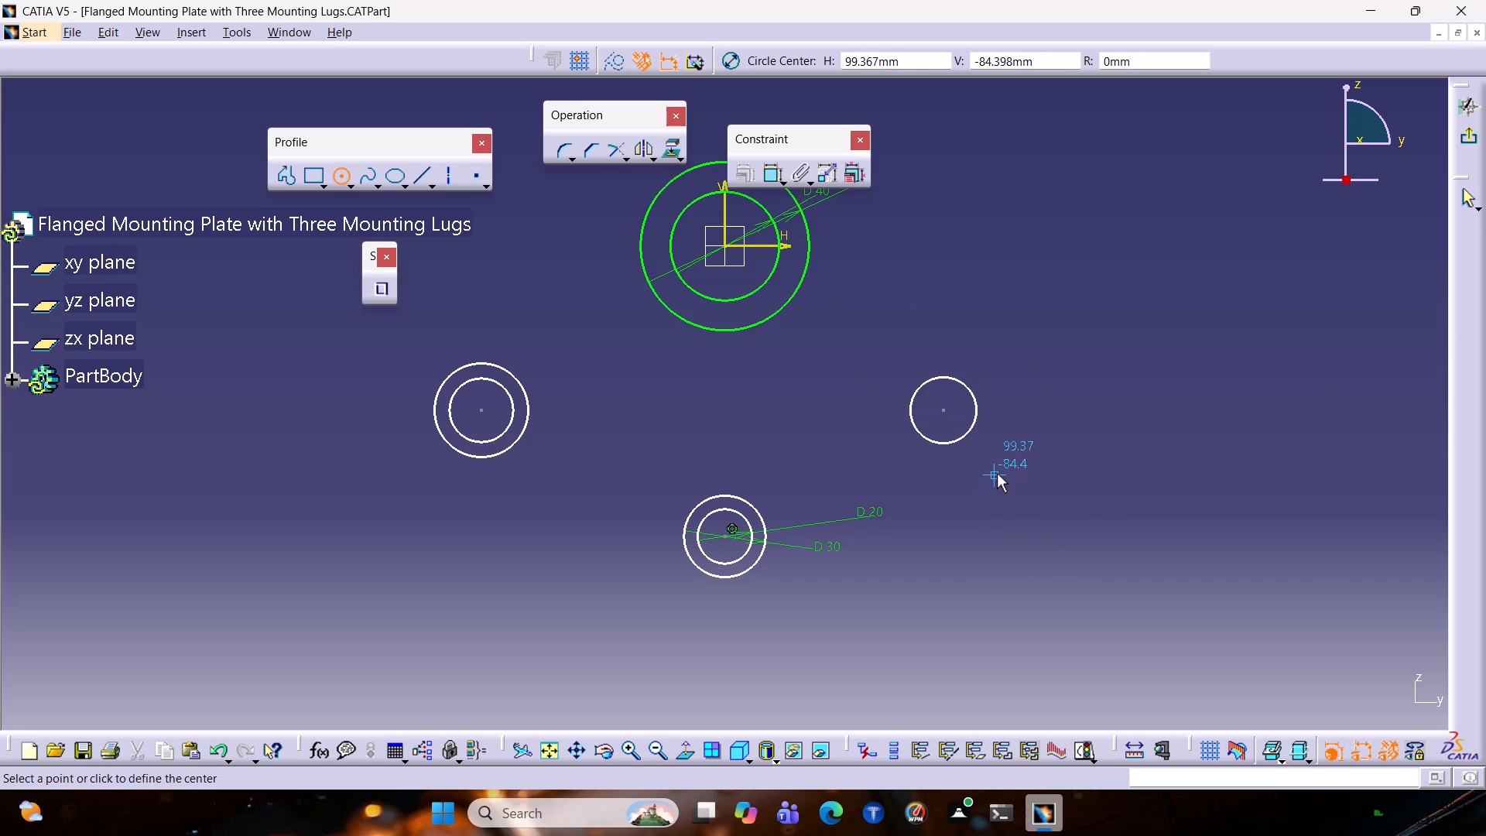
key(Escape)
key(Escape)
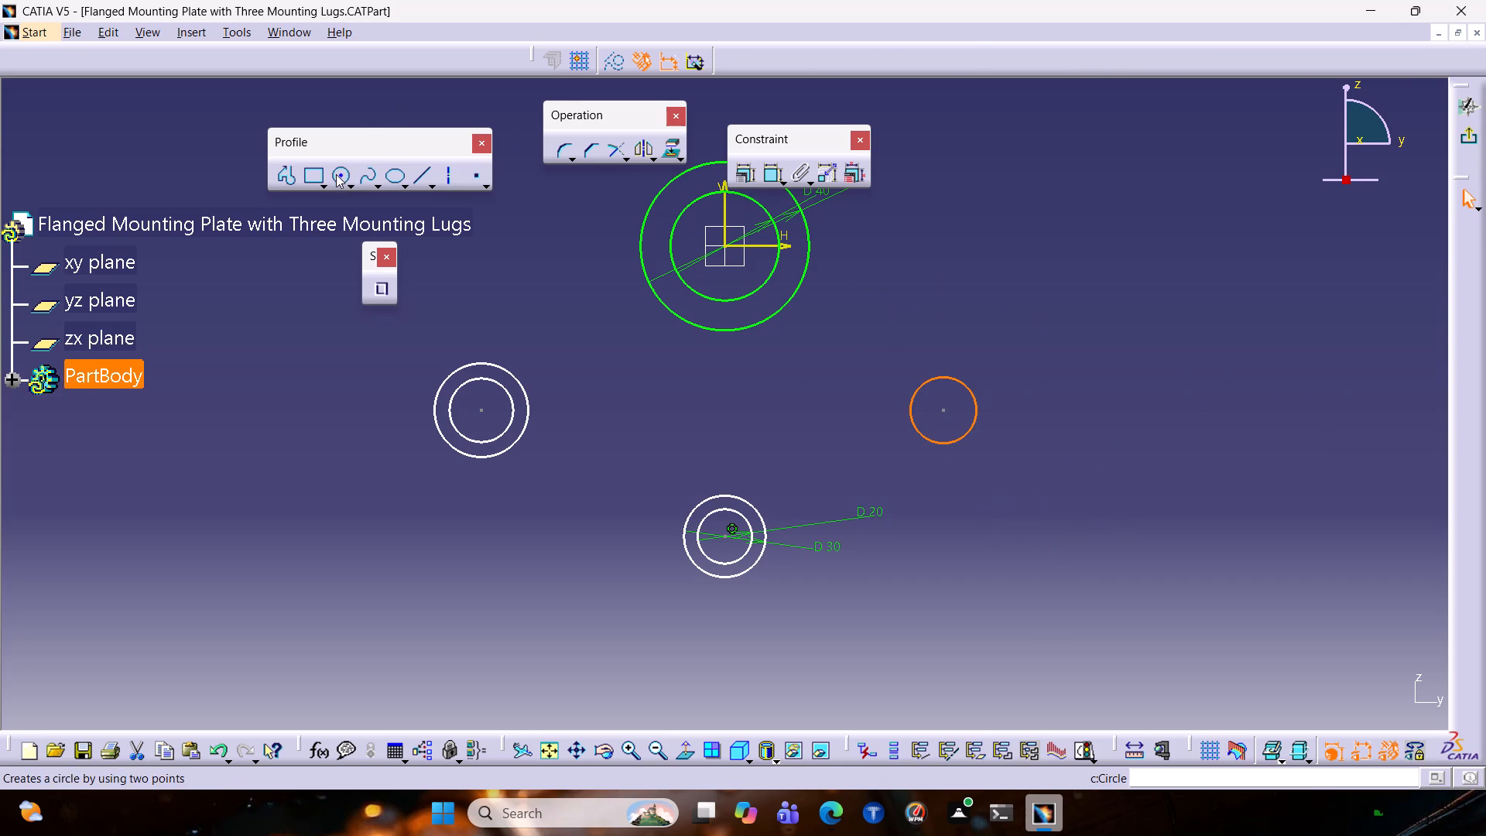
click(332, 174)
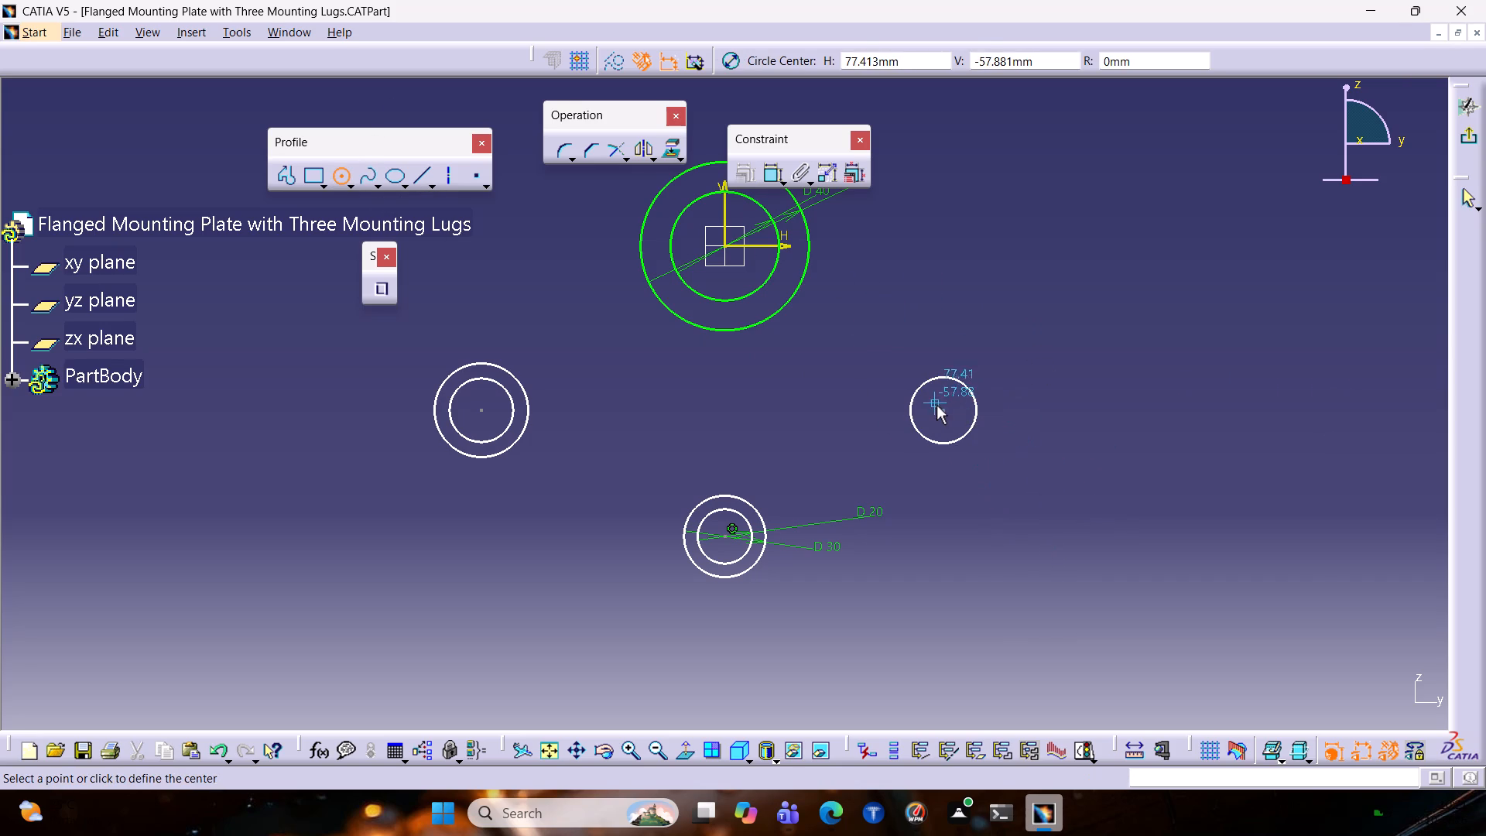
click(945, 408)
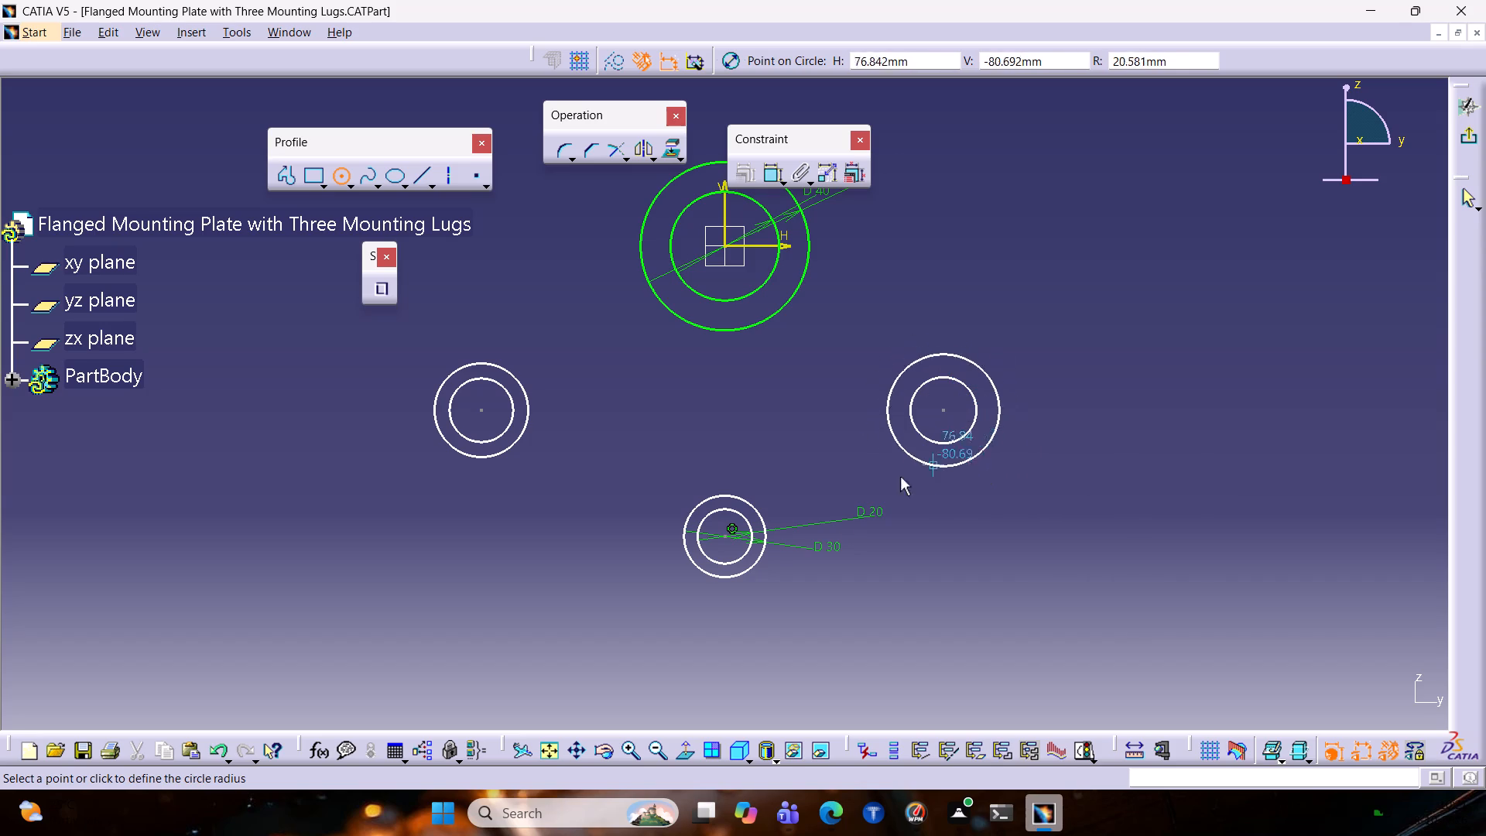
double_click(934, 464)
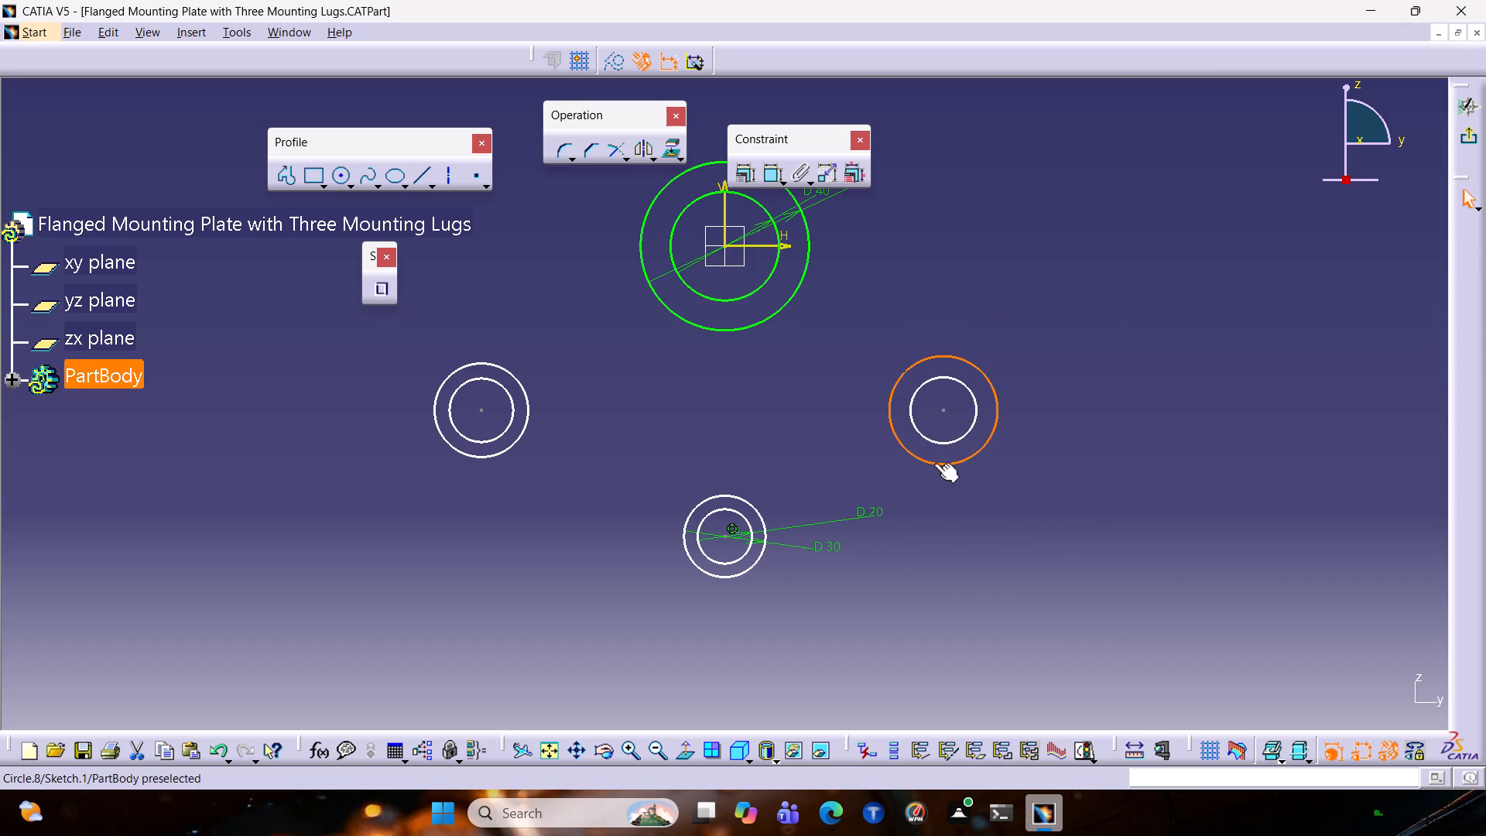
Apply an Equal constraint to the inner circles of the left, right and lower lug pairs.
click(774, 594)
click(744, 554)
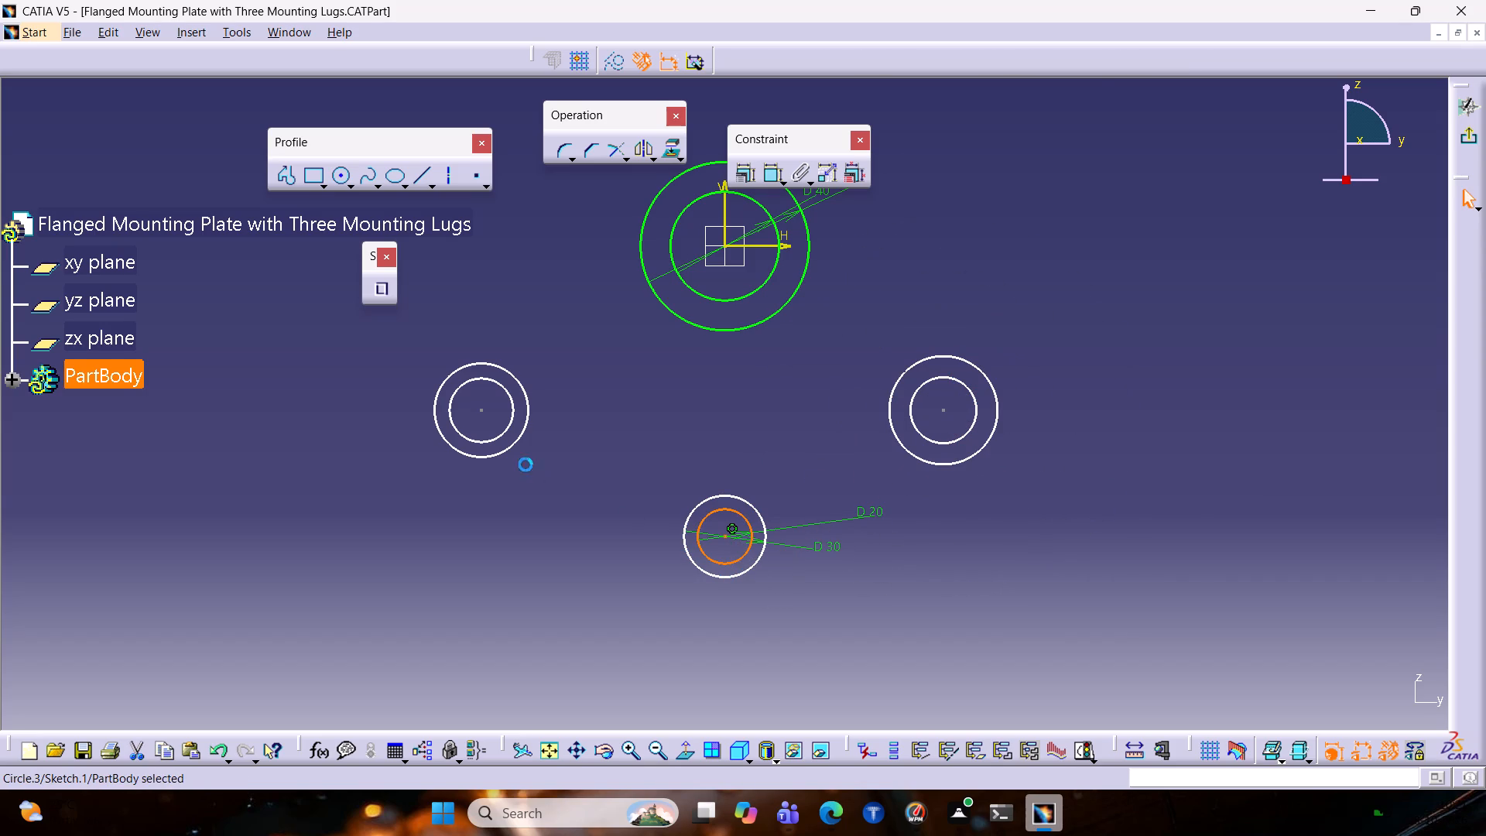
ctrl+click(512, 419)
ctrl+click(913, 416)
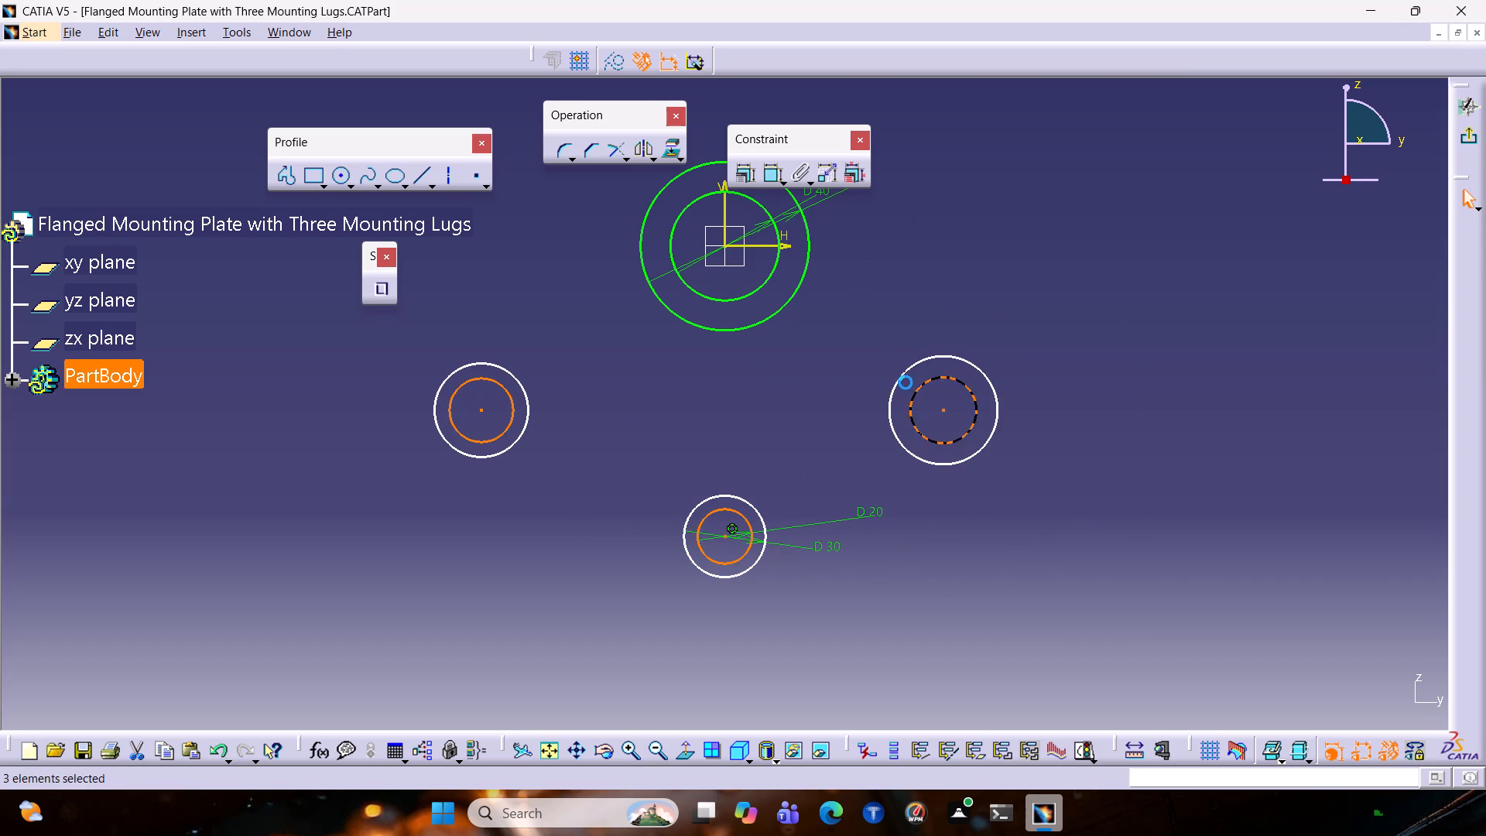
click(741, 170)
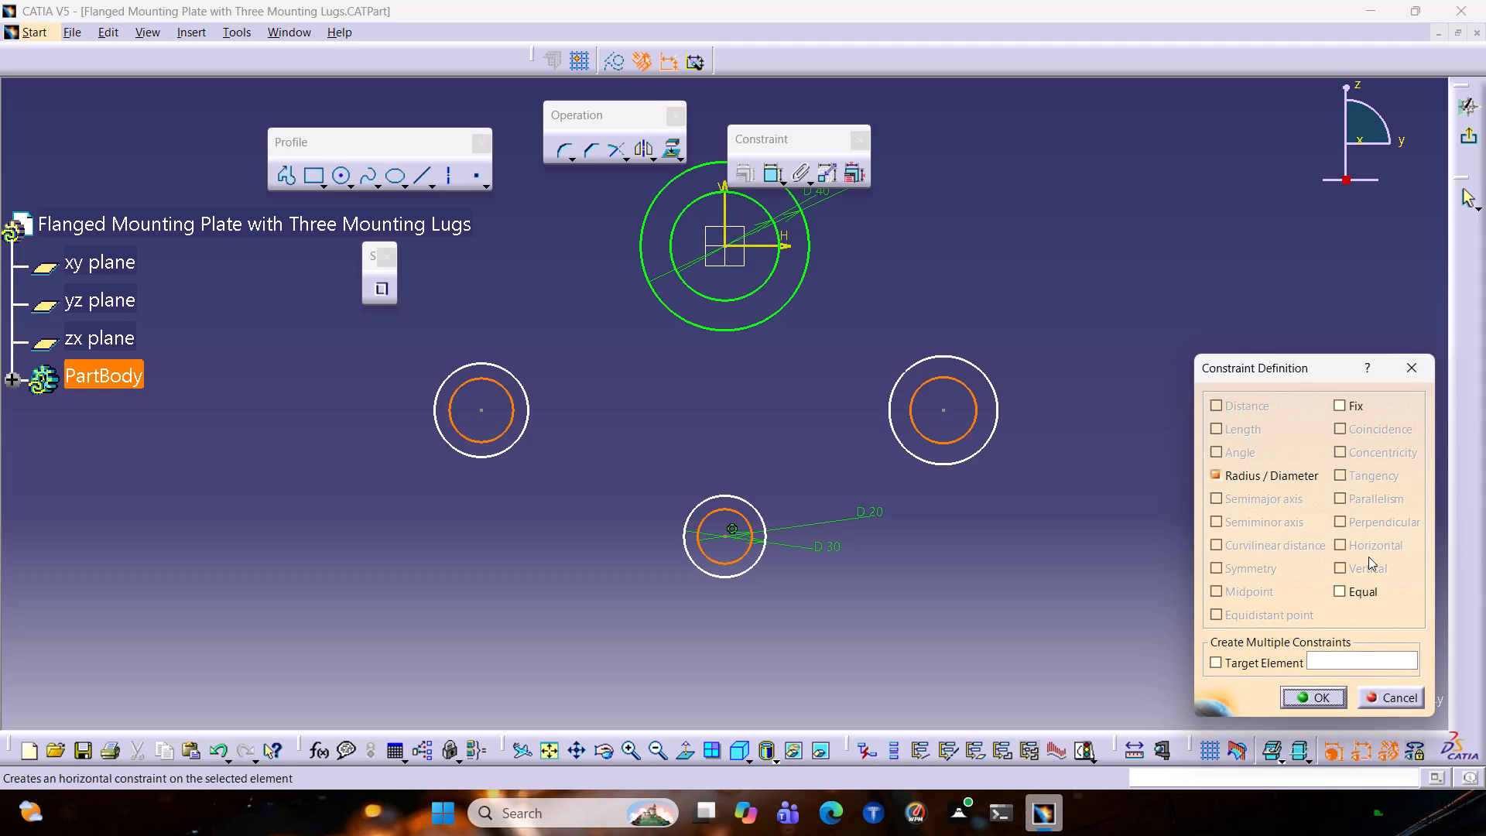
click(1366, 585)
click(1325, 704)
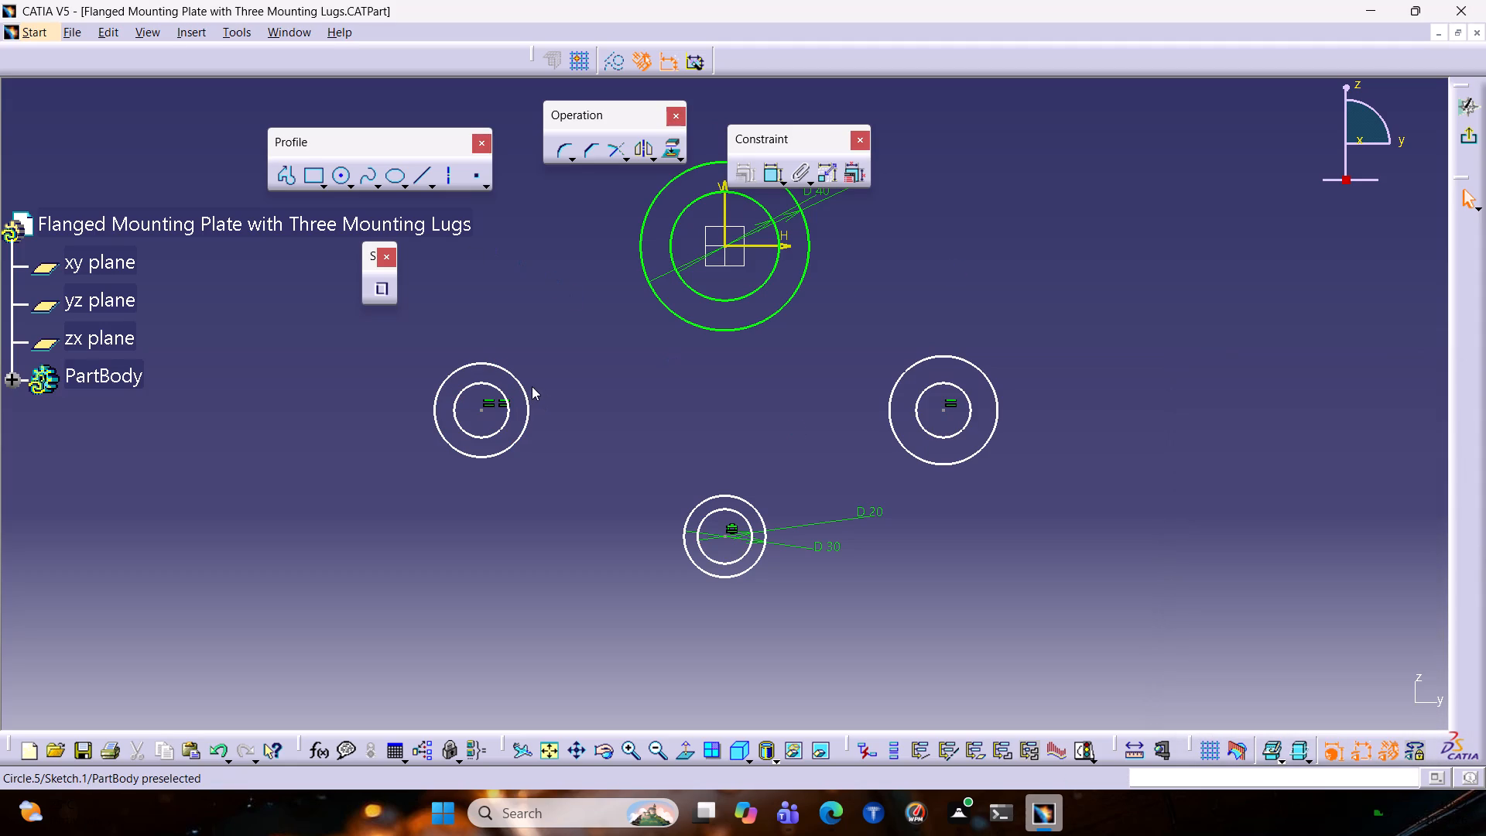
Apply an Equal constraint to the outer circles of the left, lower and right lug pairs.
click(522, 387)
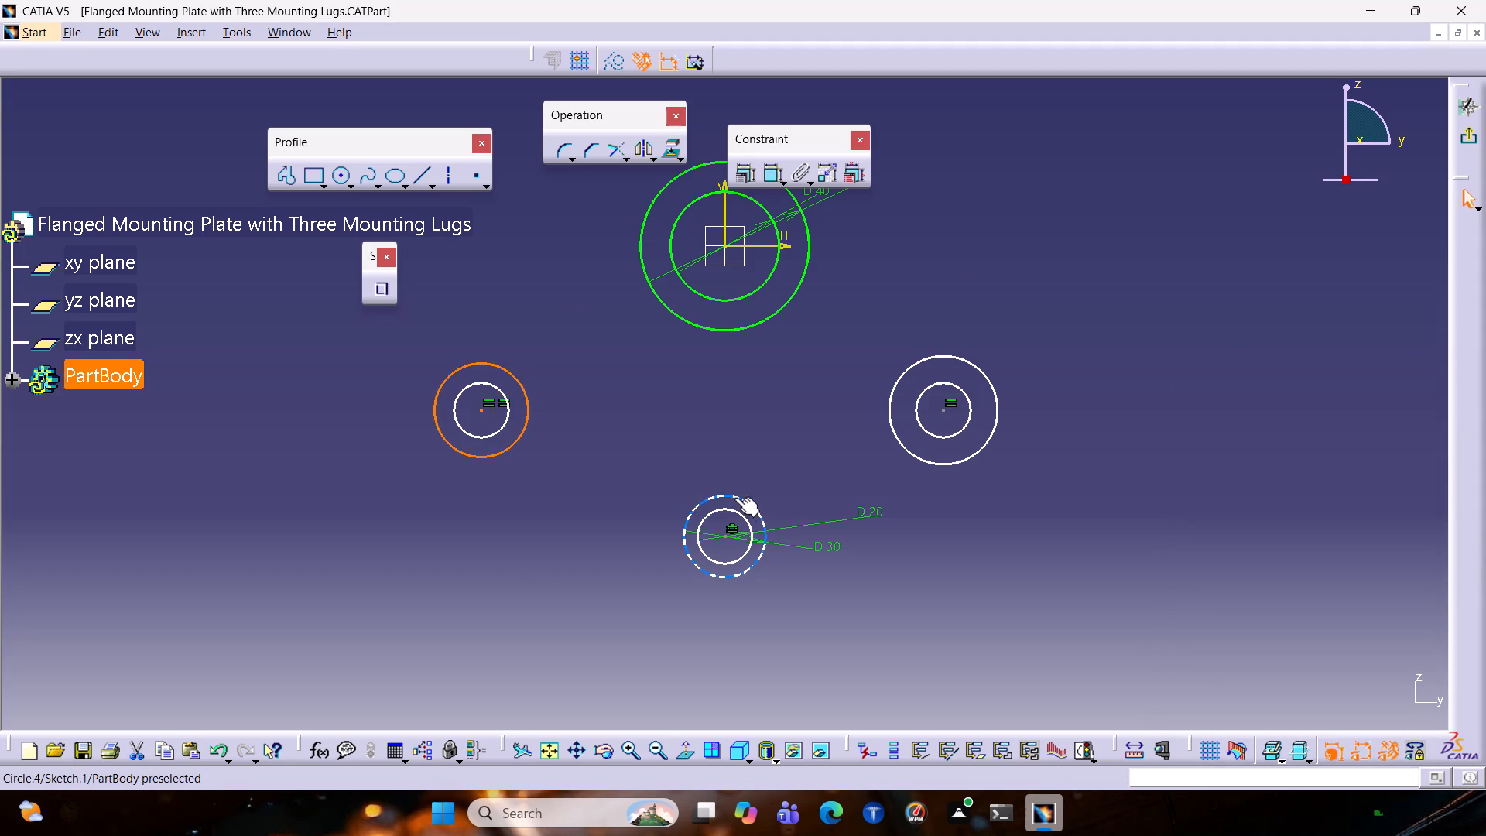
ctrl+click(734, 496)
ctrl+click(907, 445)
click(741, 176)
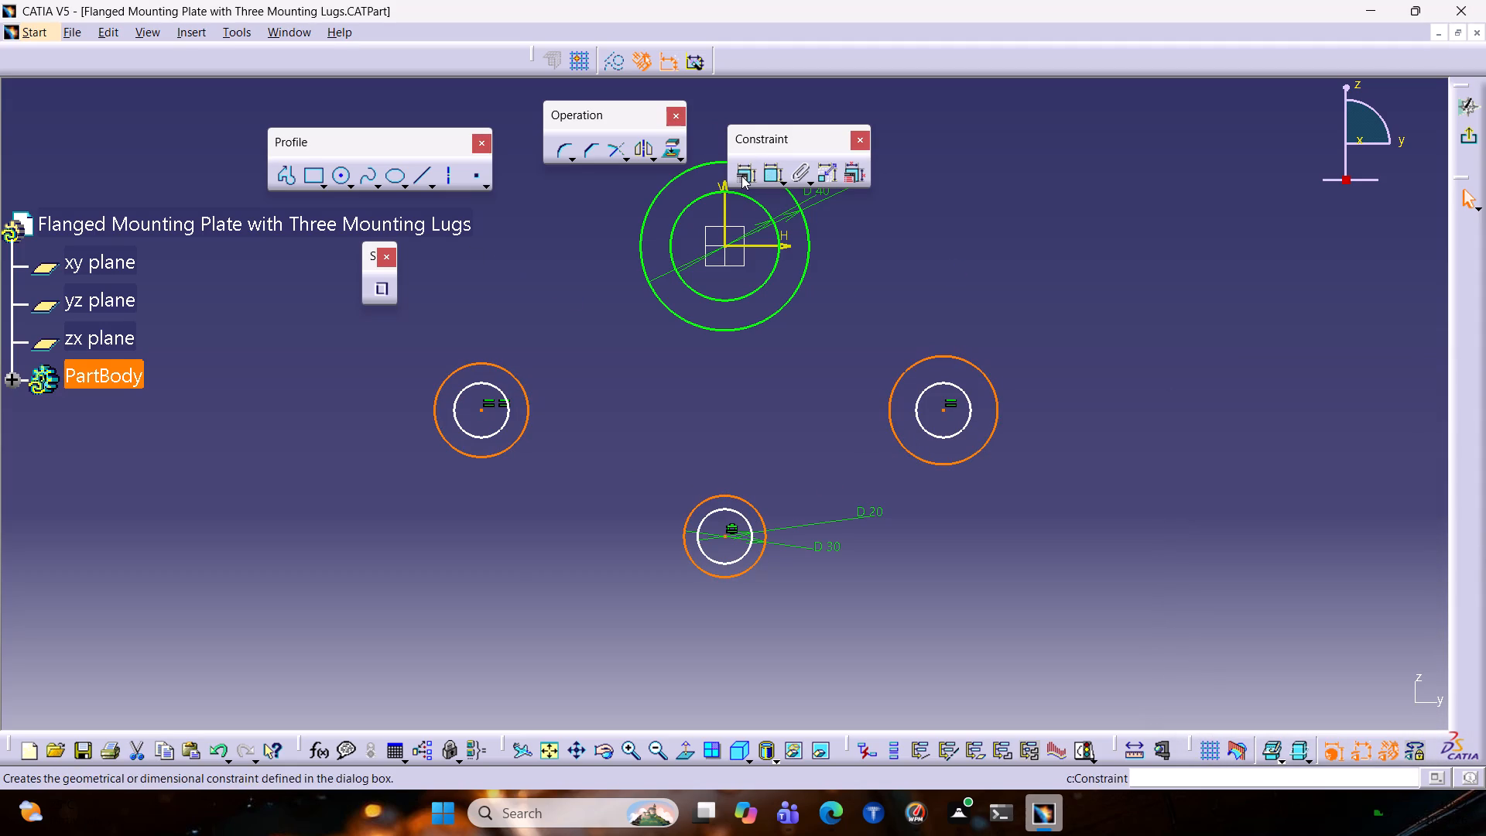
click(1347, 581)
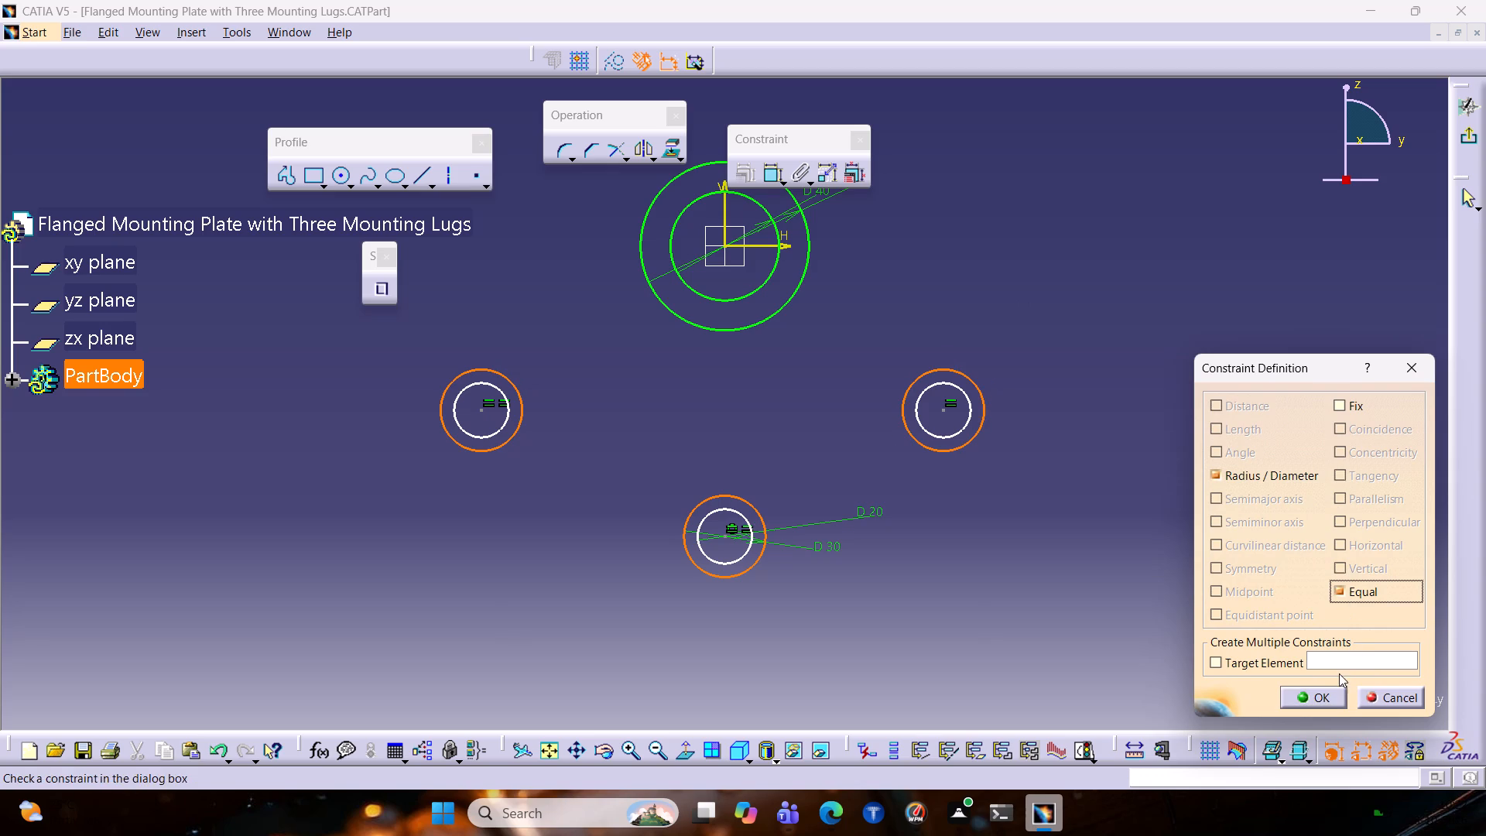
click(1334, 690)
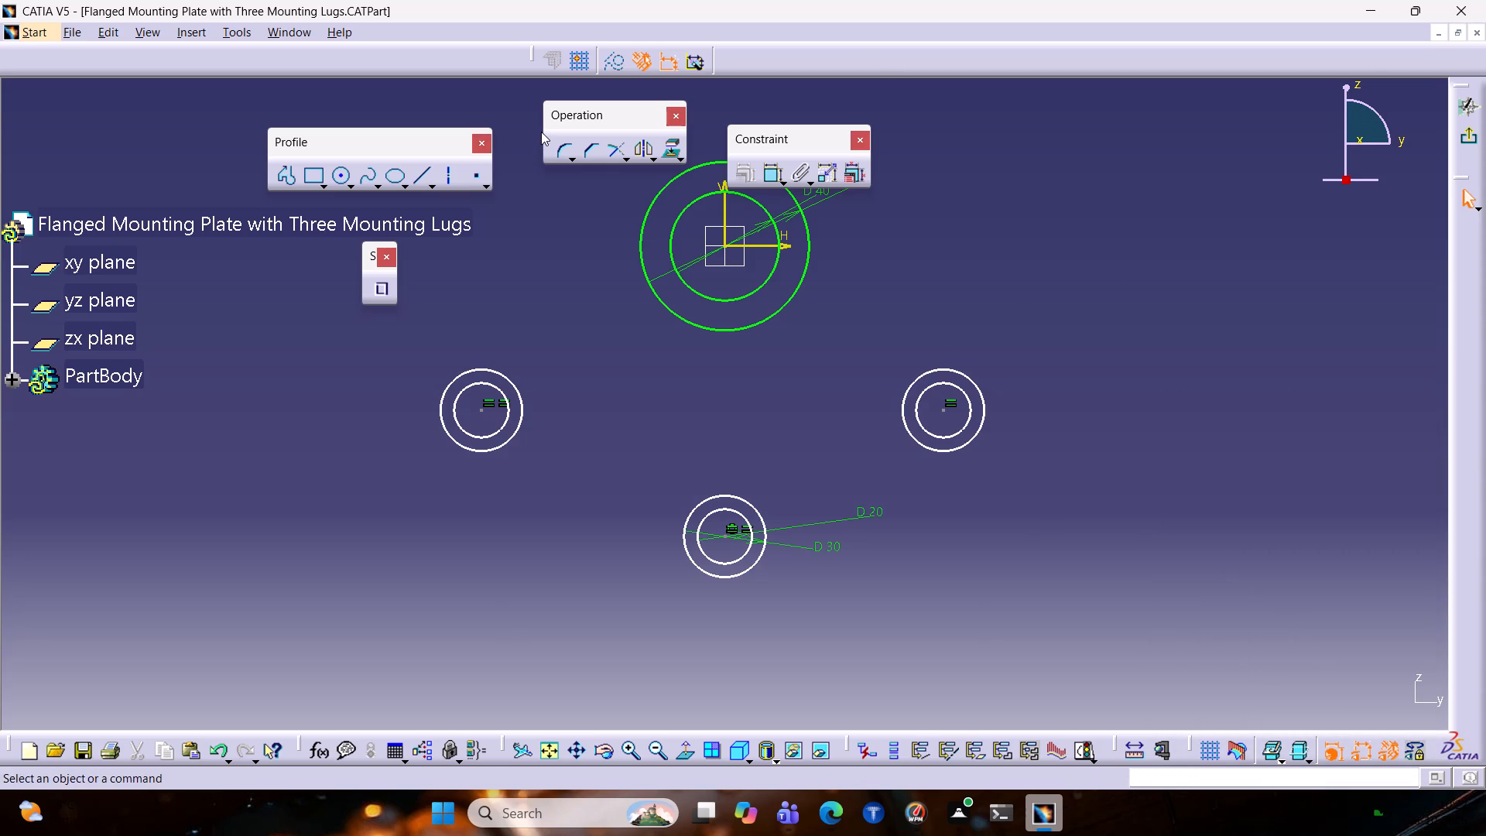
Constrain the vertical distance from the sketch origin to the right lug's centre to 65 mm.
click(773, 176)
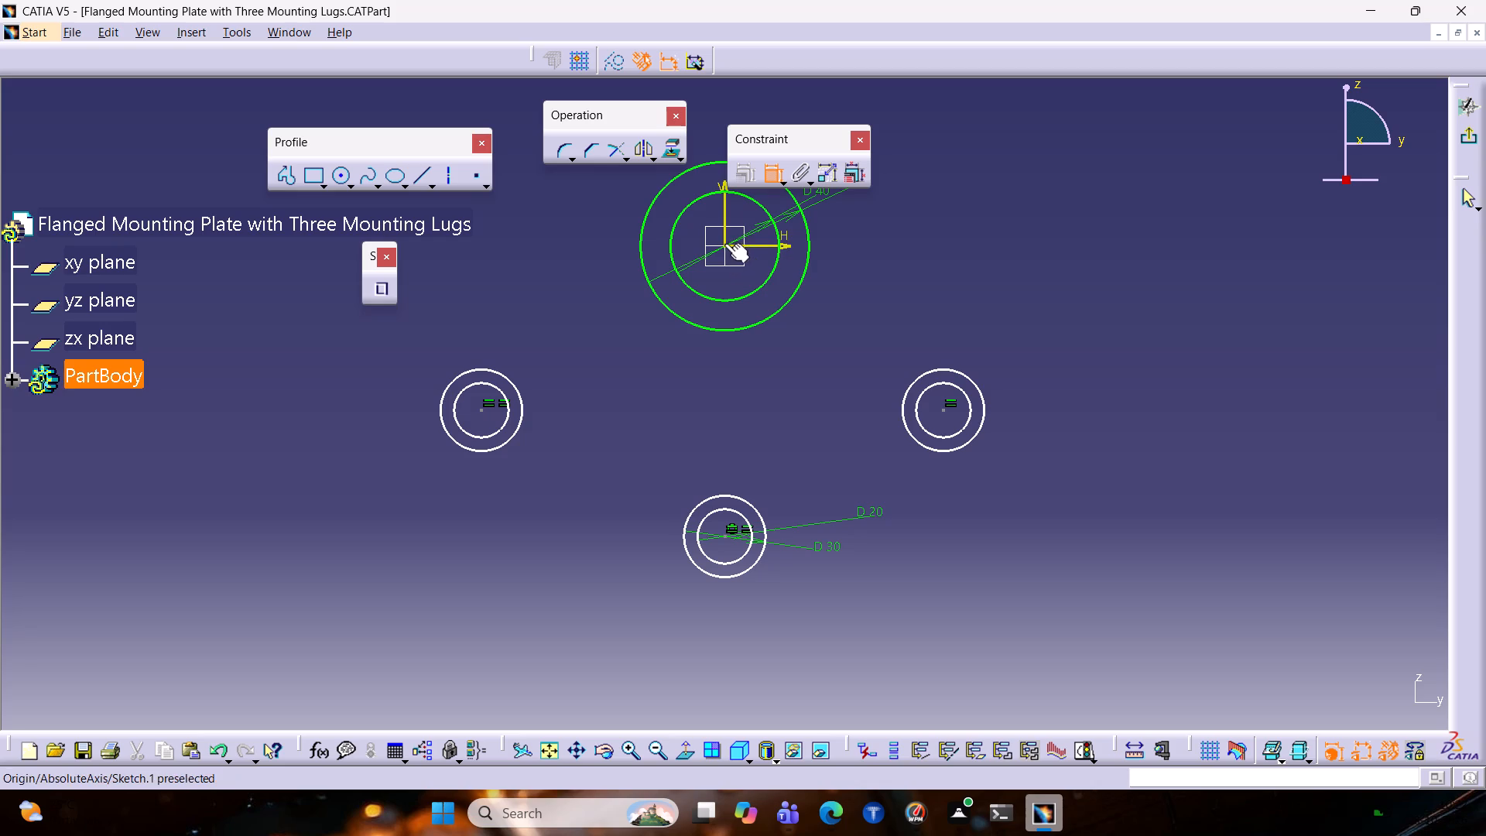
click(724, 242)
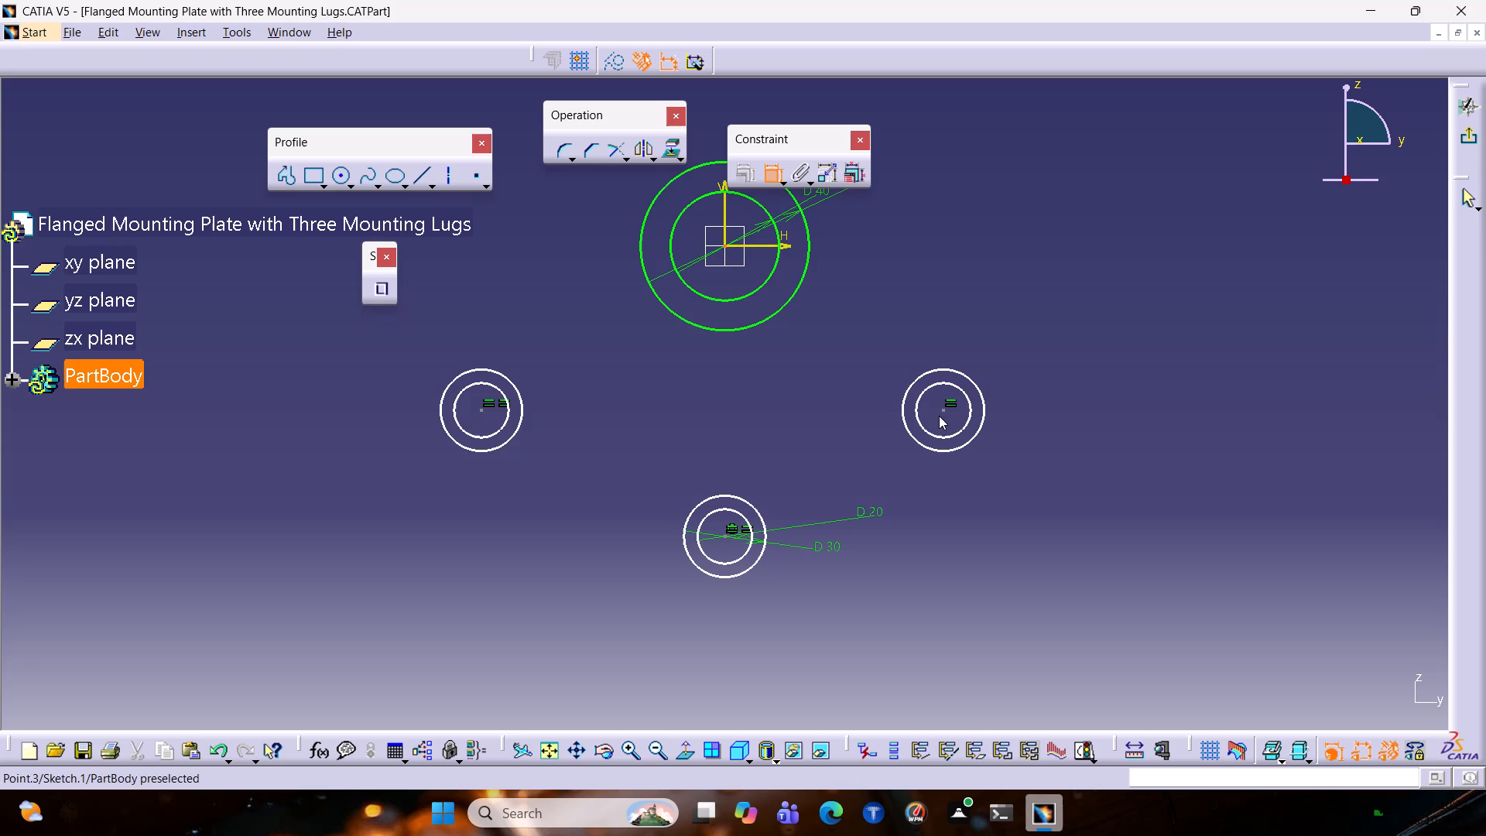
click(943, 408)
right_click(1020, 300)
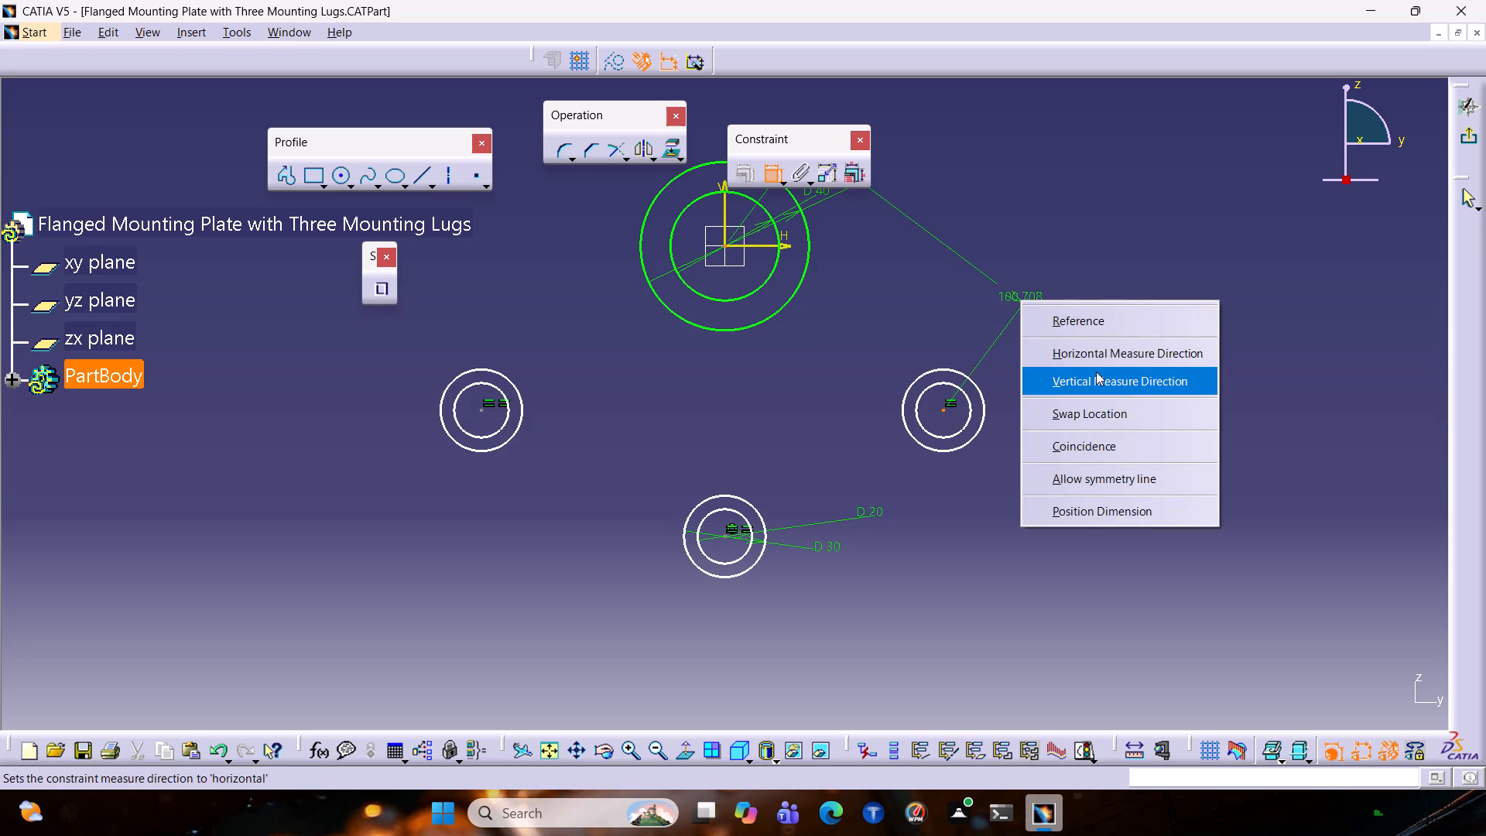
click(1096, 370)
click(1067, 325)
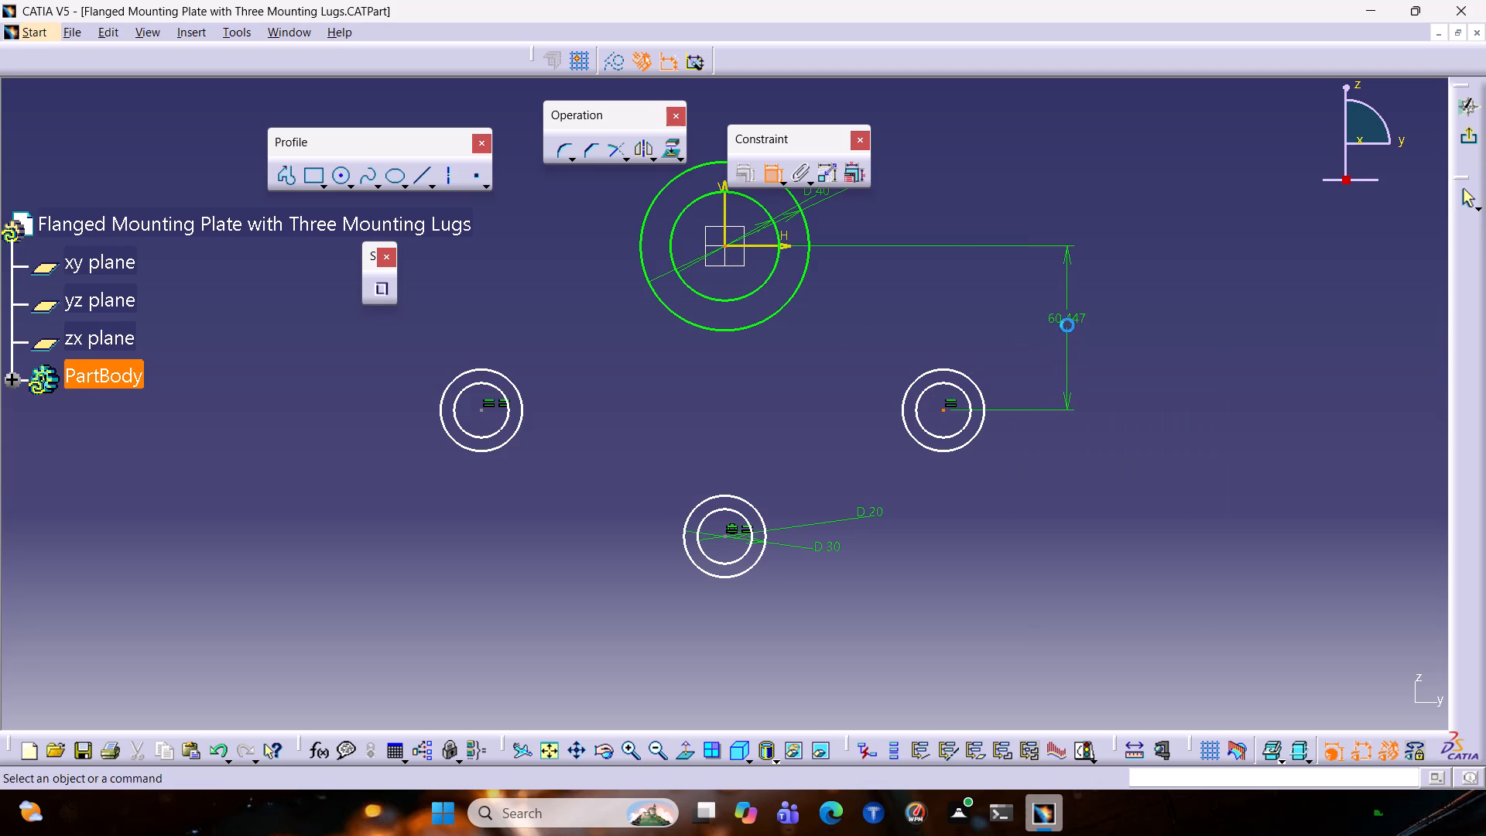
double_click(1067, 319)
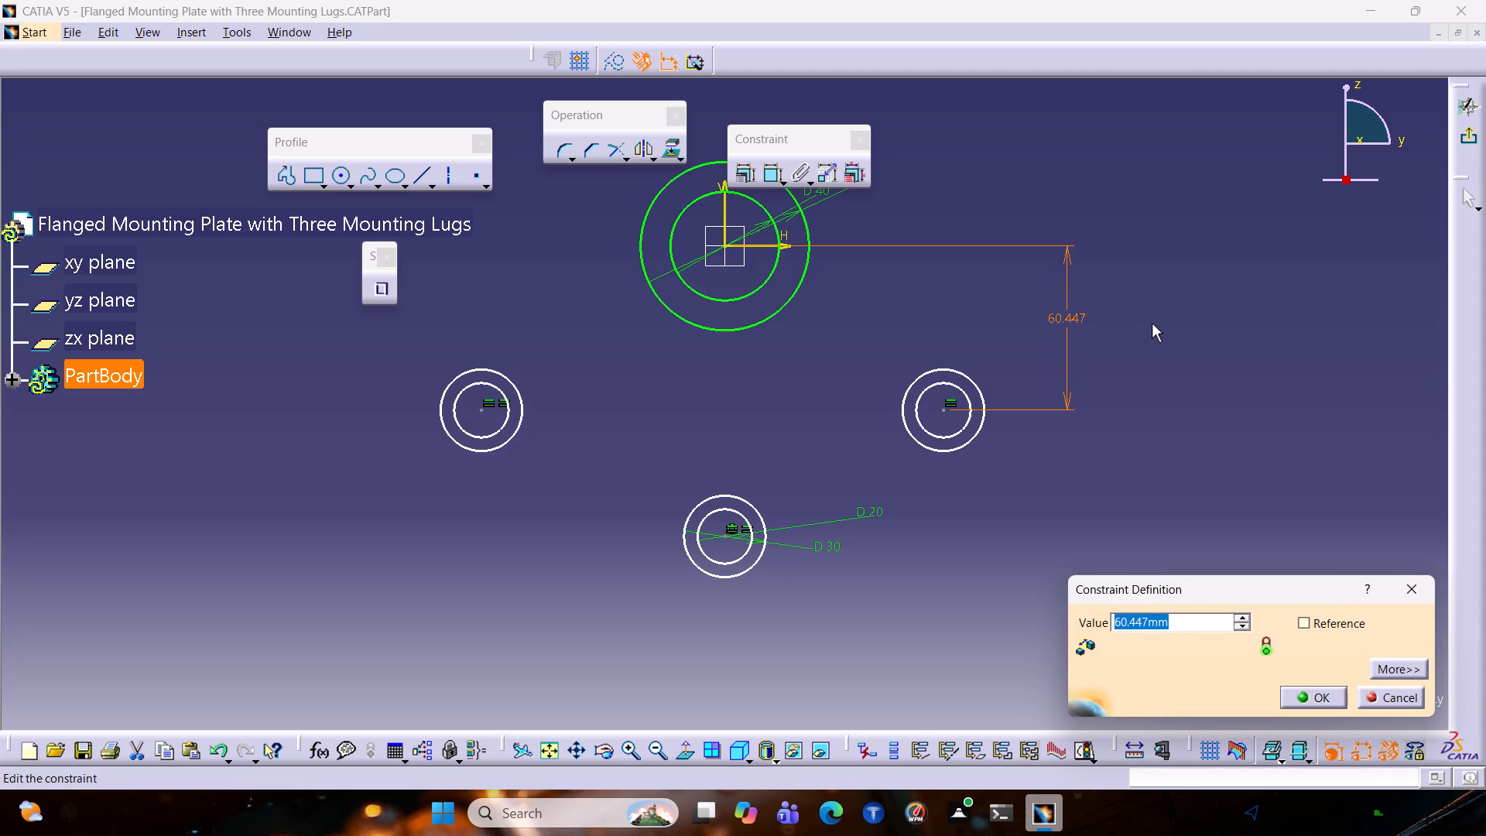
text(65)
key(Return)
Constrain the horizontal distance between the right lug's centre and the lower lug's centre to 65 mm.
scroll(1152, 323, up, 1)
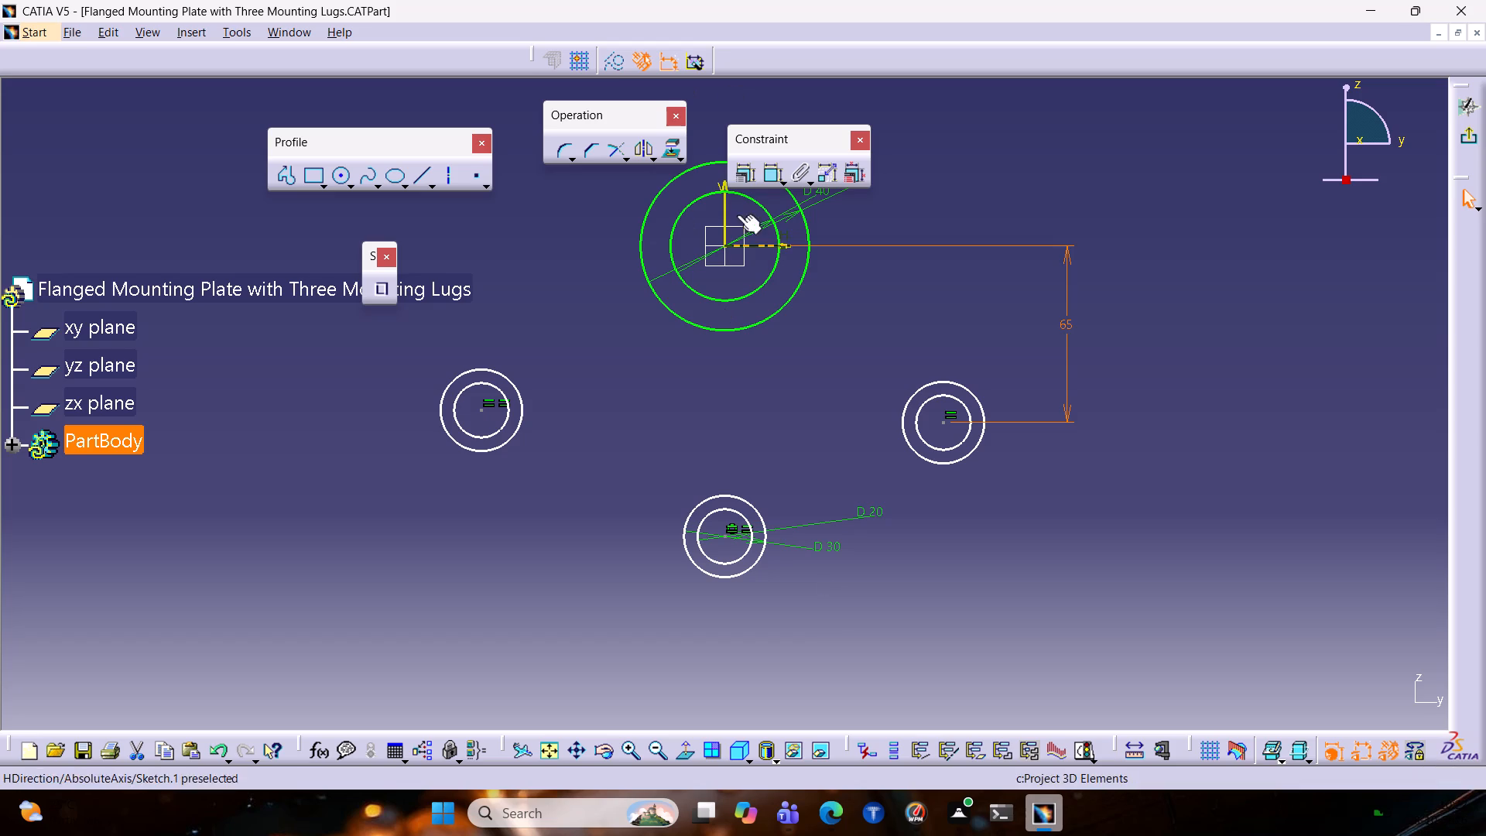
click(769, 180)
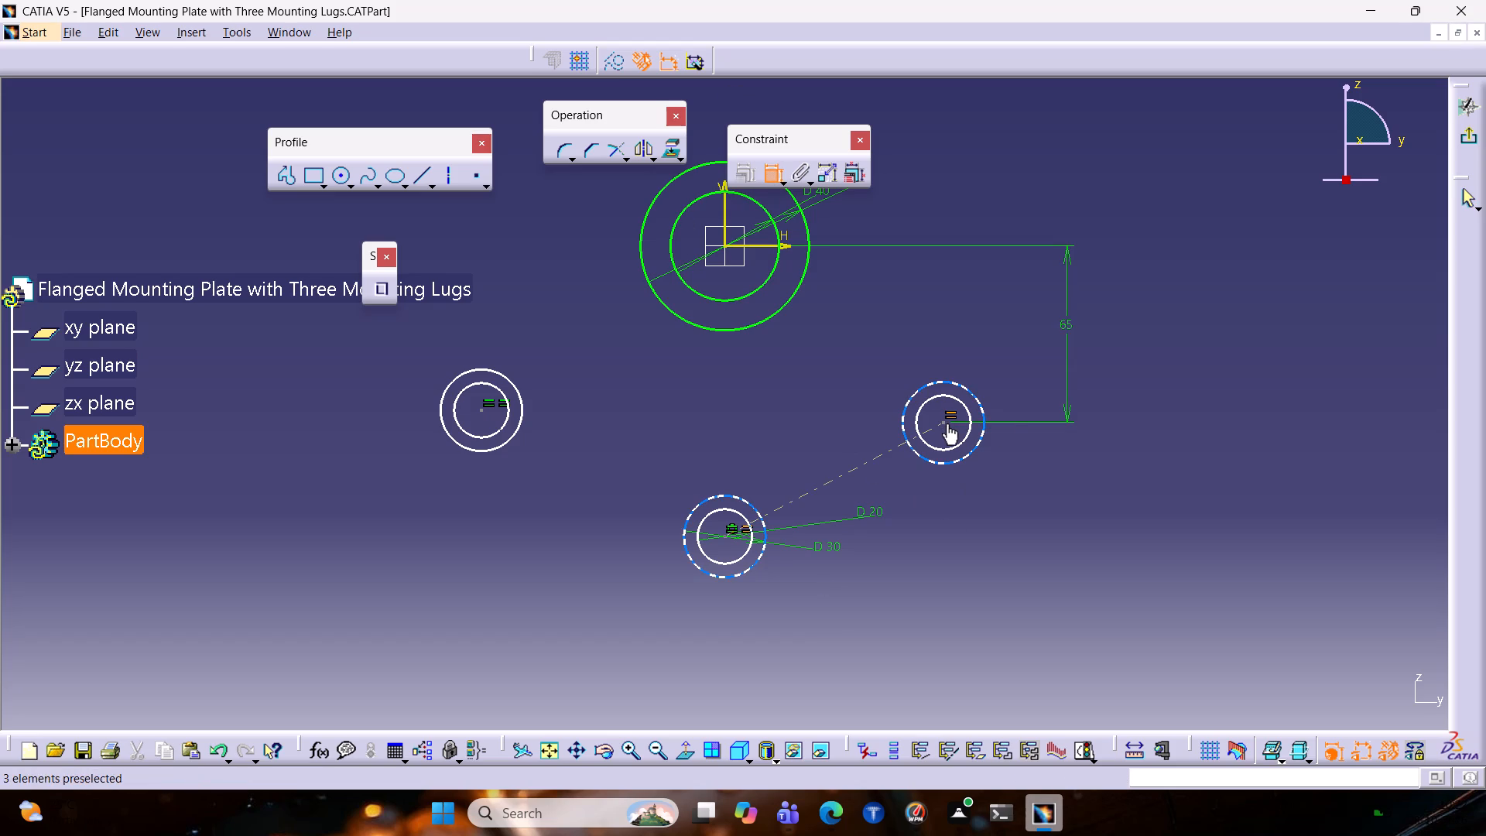
click(943, 423)
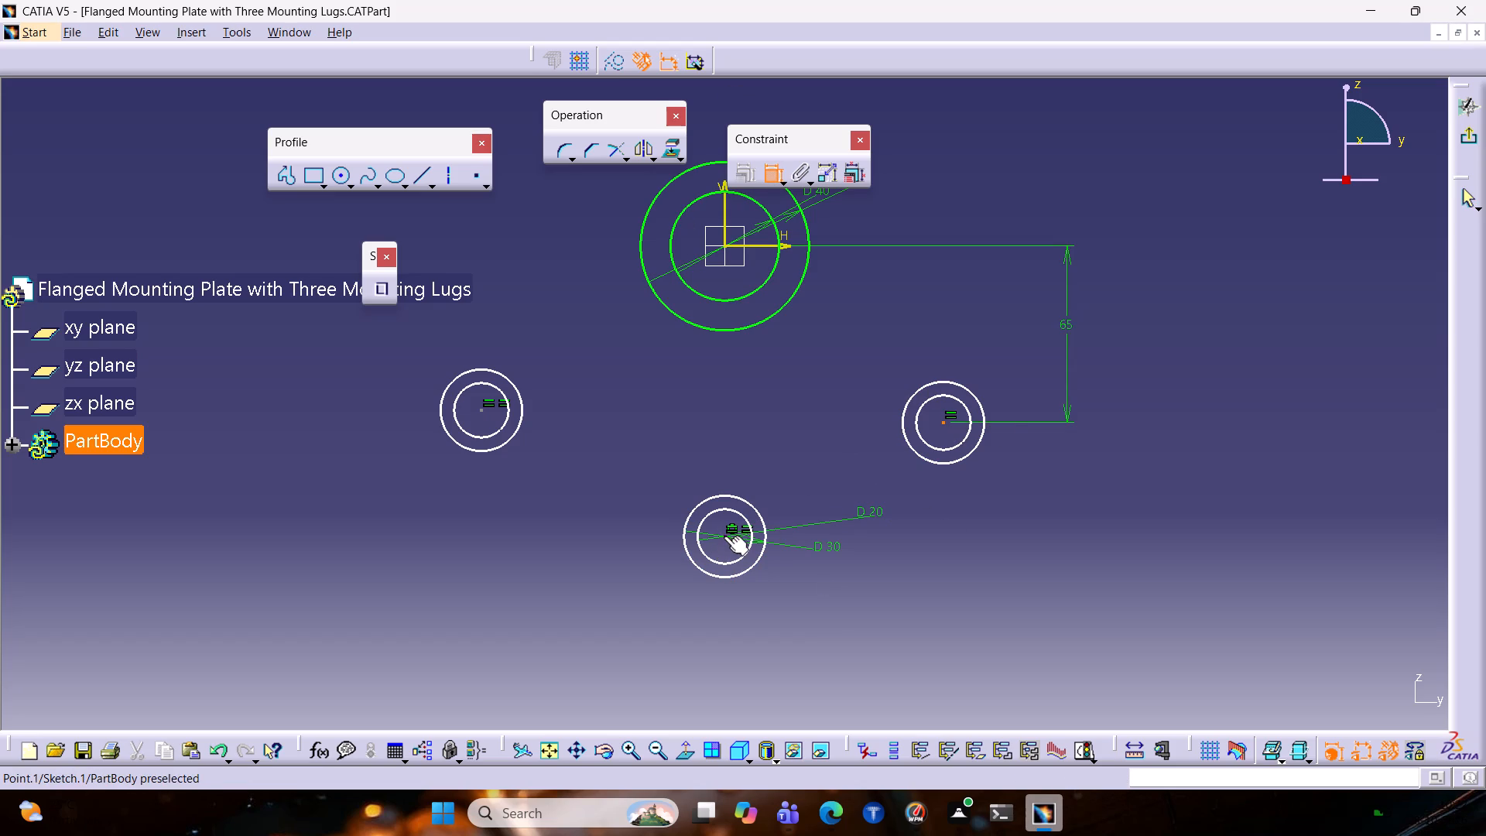
click(724, 536)
right_click(827, 642)
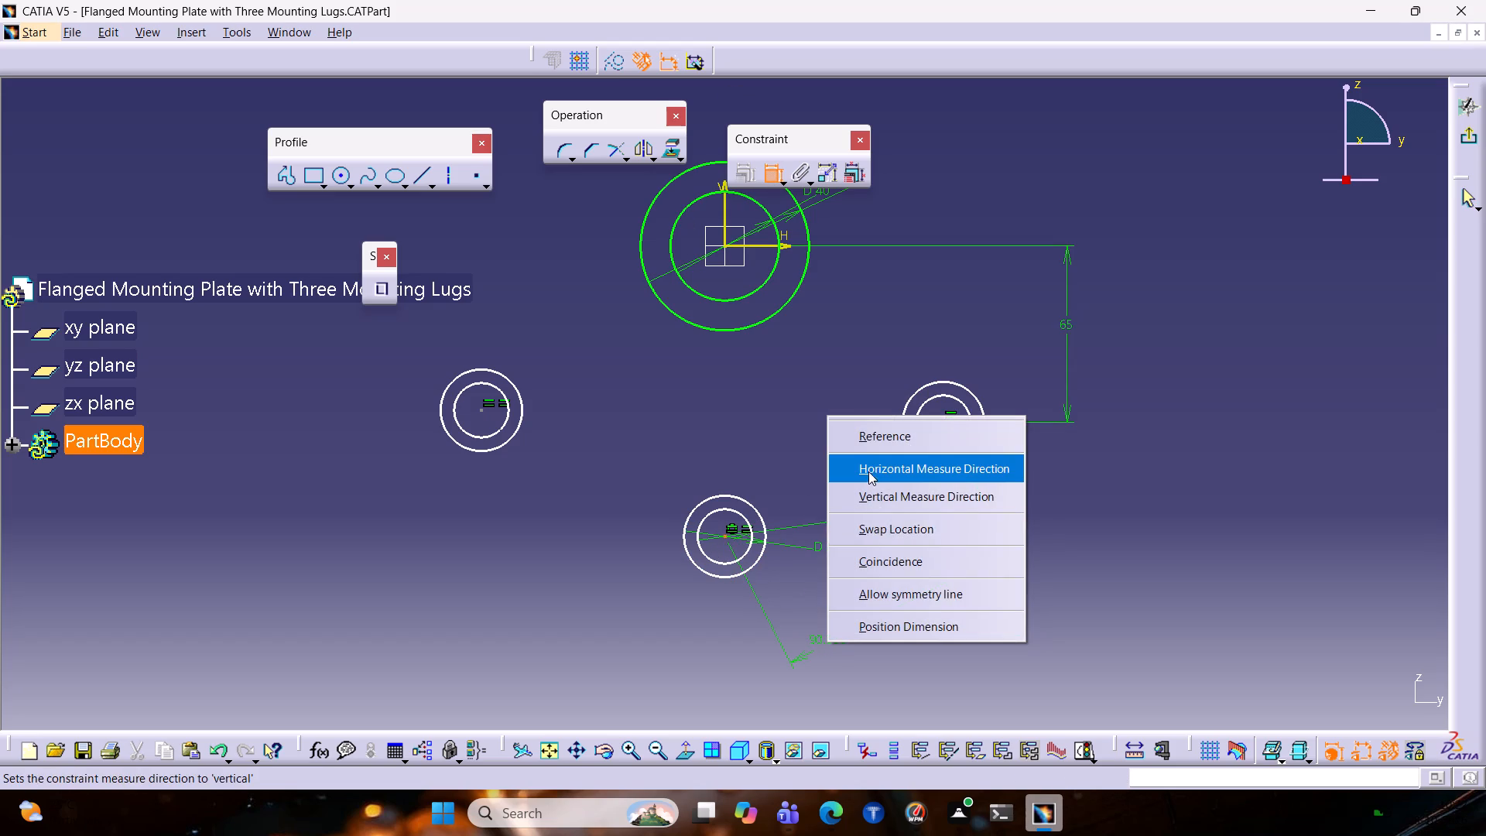
click(869, 472)
click(818, 656)
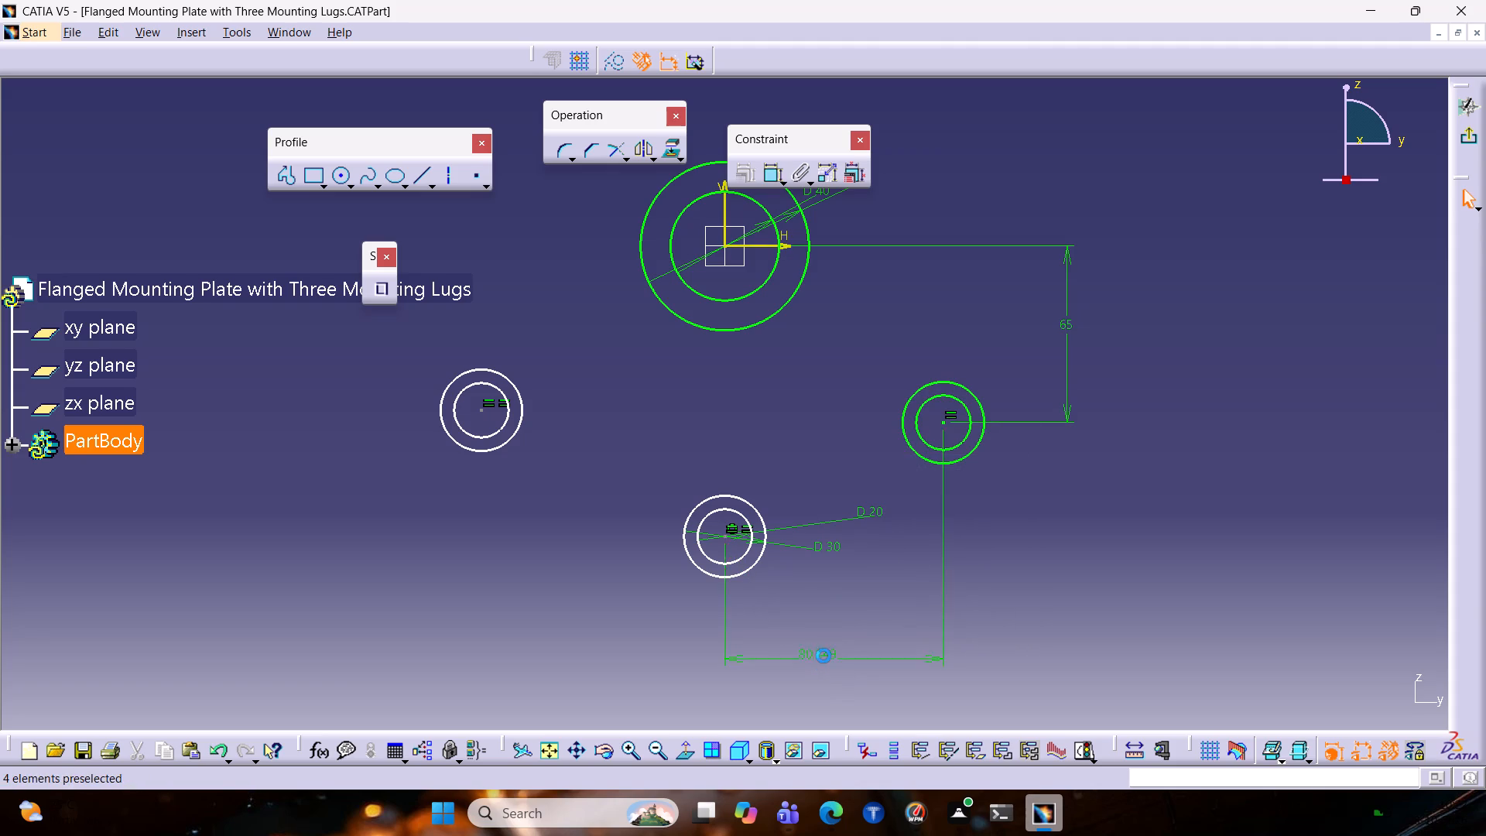
double_click(823, 656)
text(65)
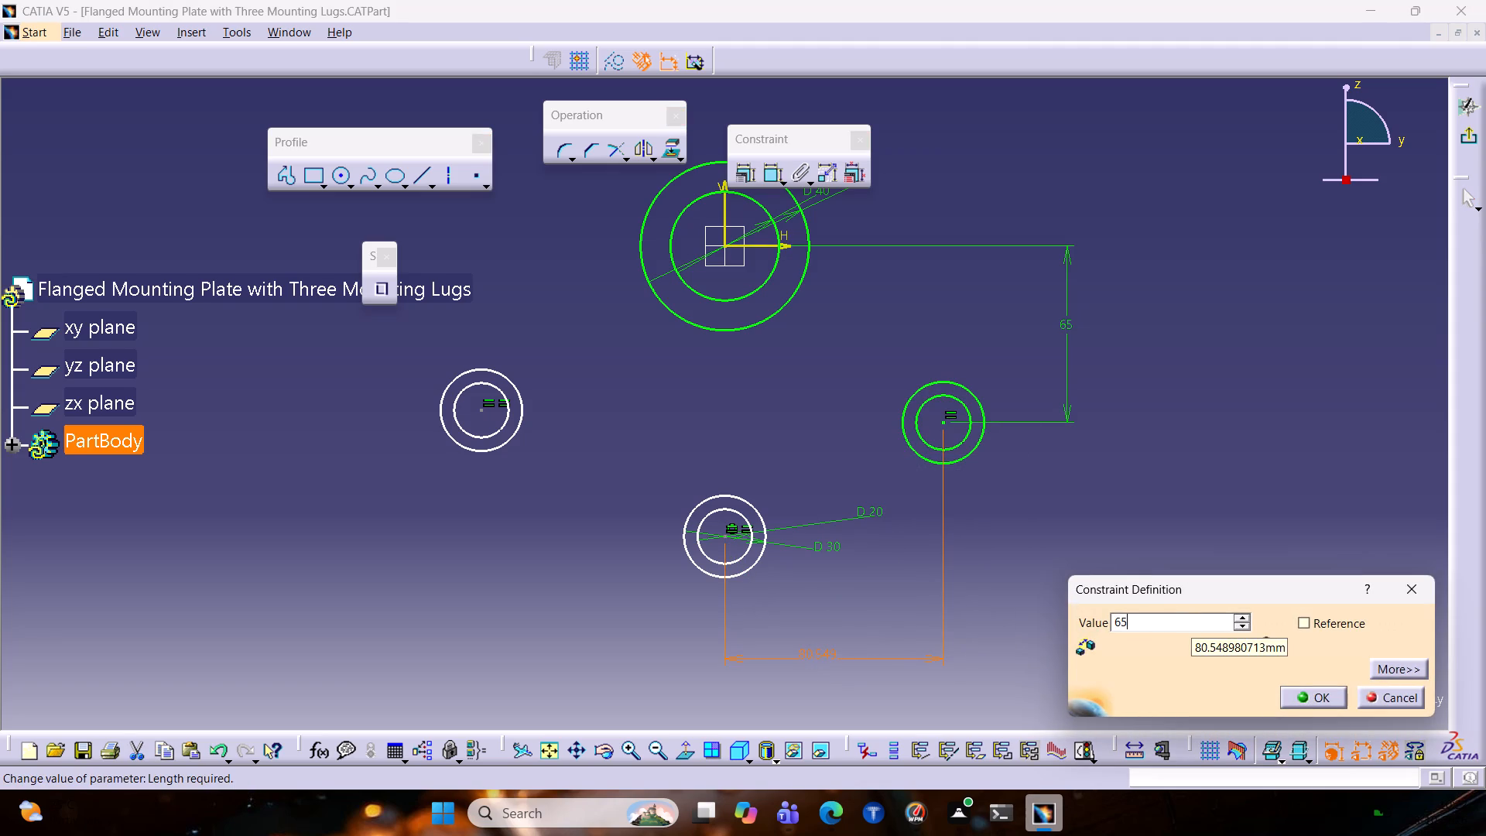
key(Return)
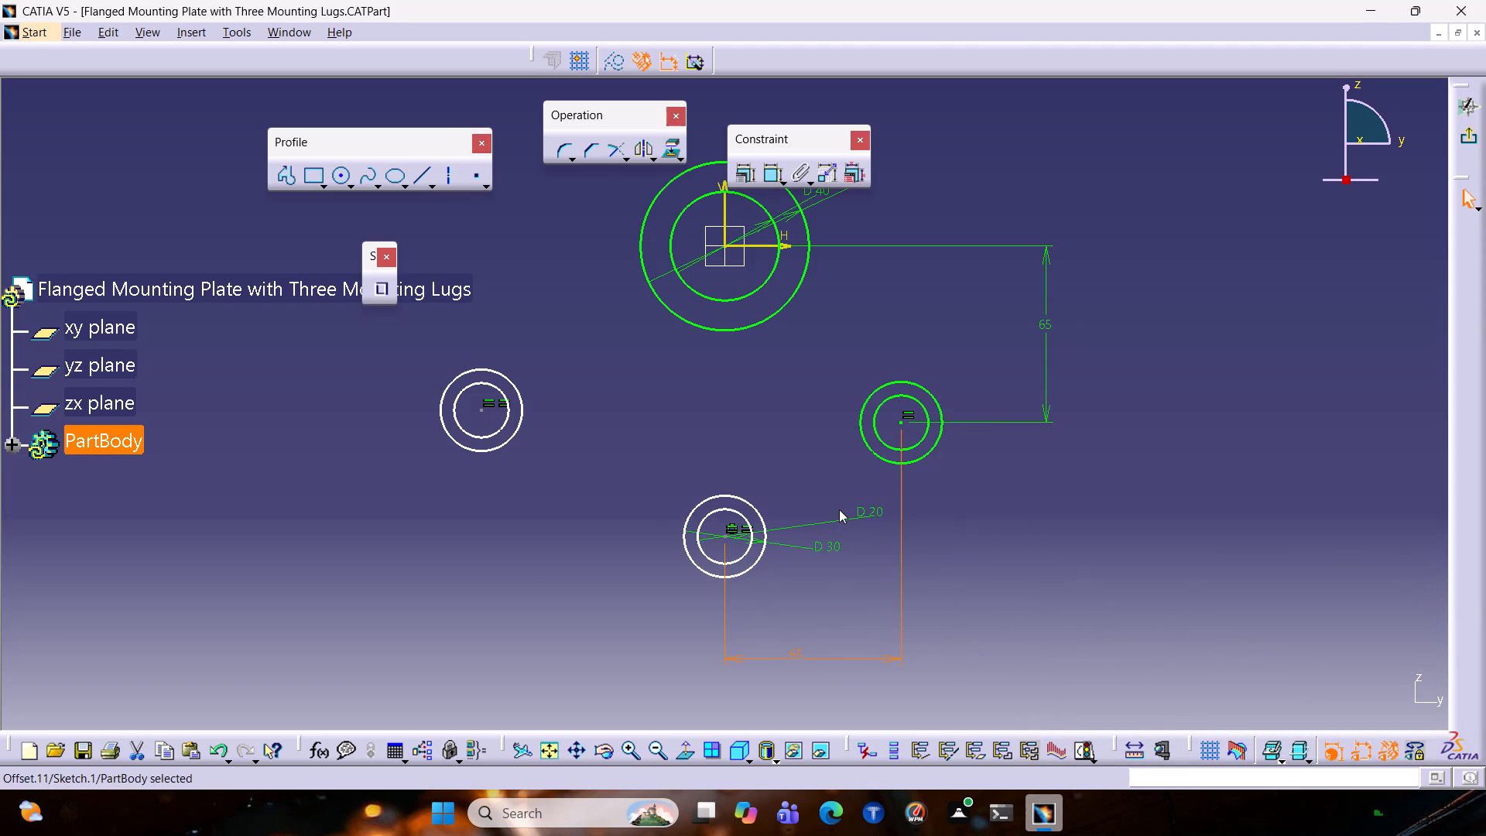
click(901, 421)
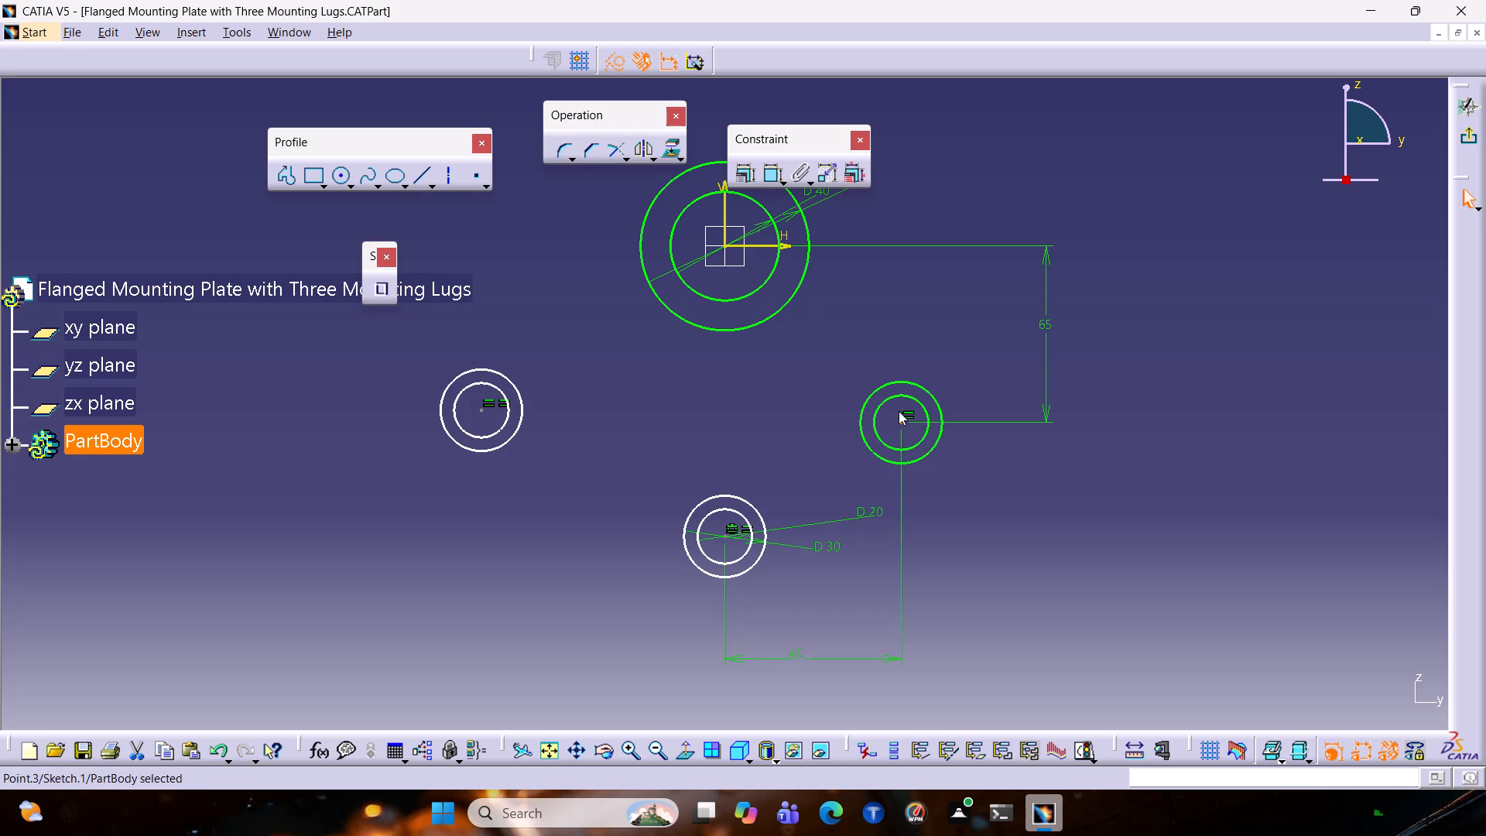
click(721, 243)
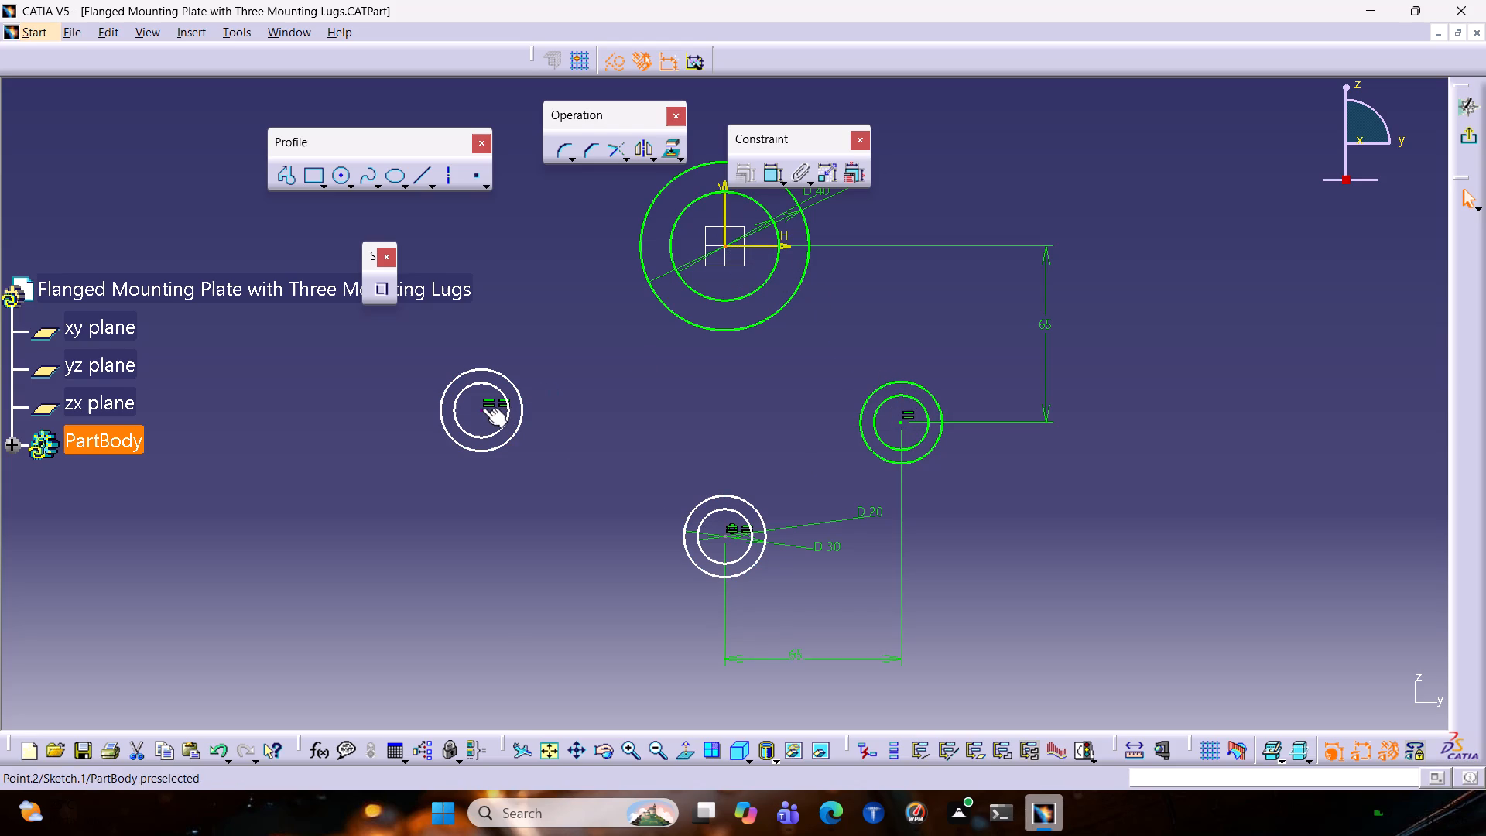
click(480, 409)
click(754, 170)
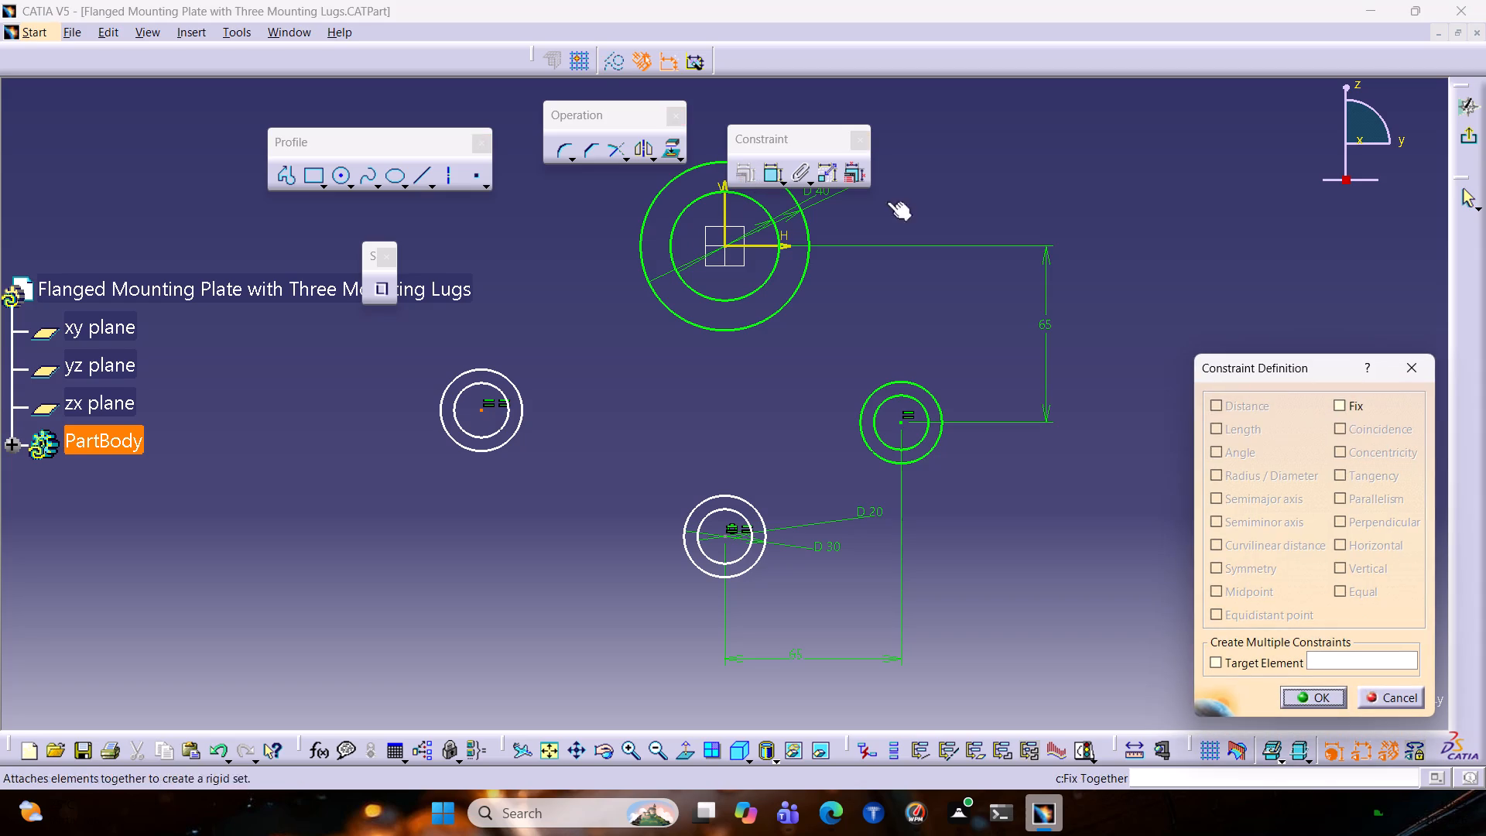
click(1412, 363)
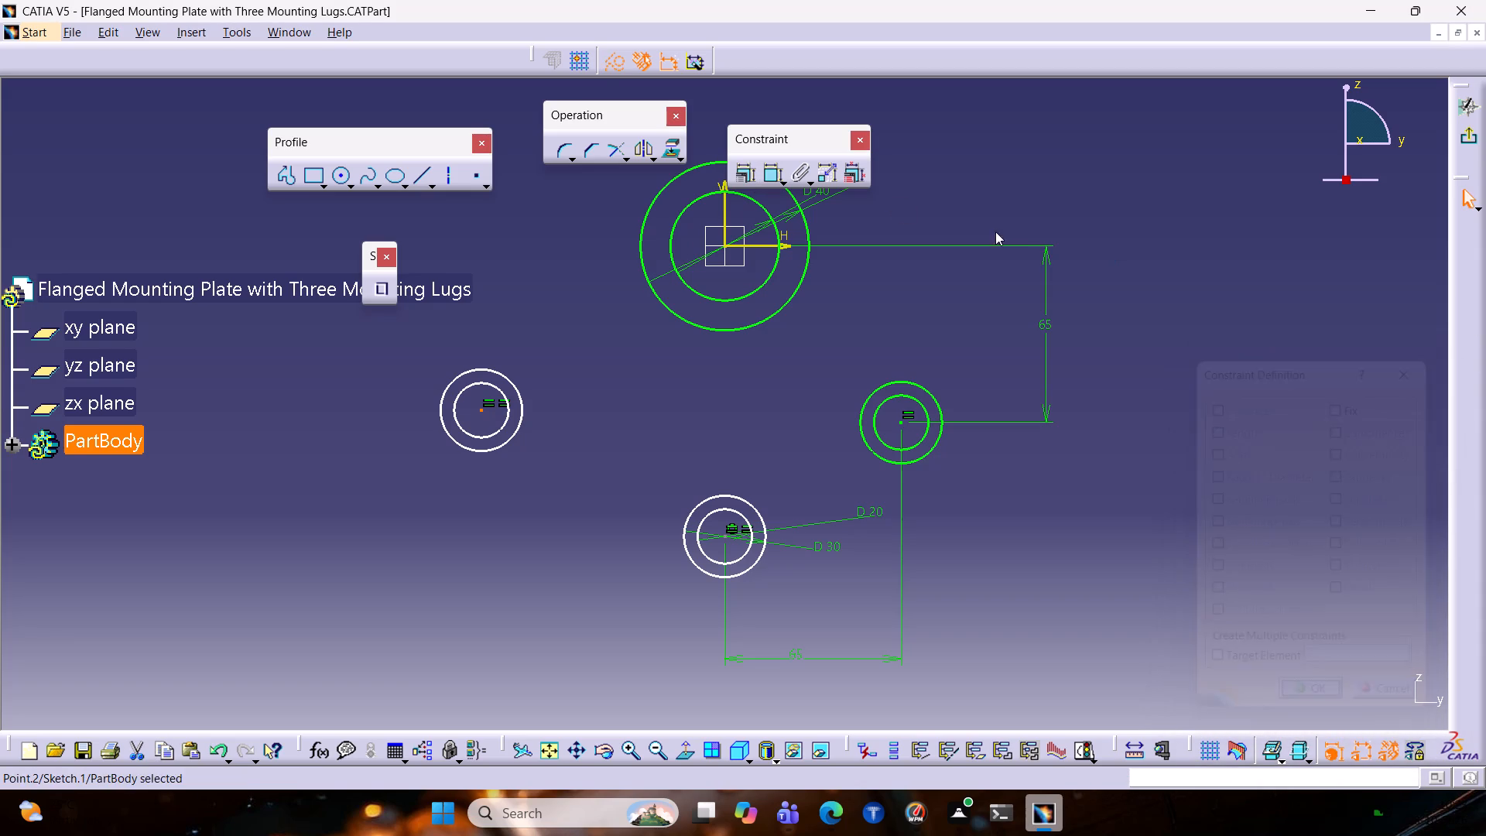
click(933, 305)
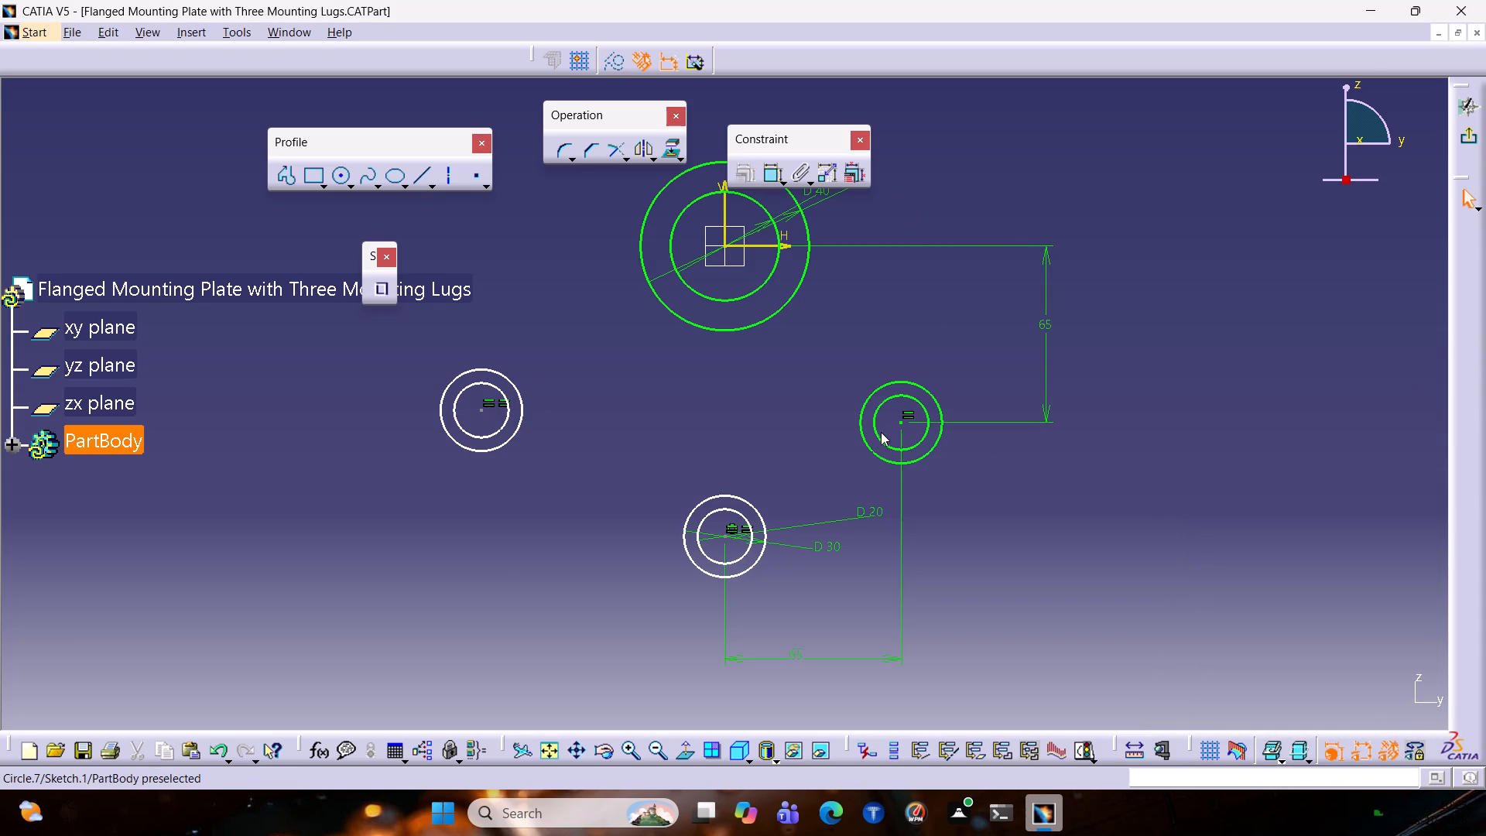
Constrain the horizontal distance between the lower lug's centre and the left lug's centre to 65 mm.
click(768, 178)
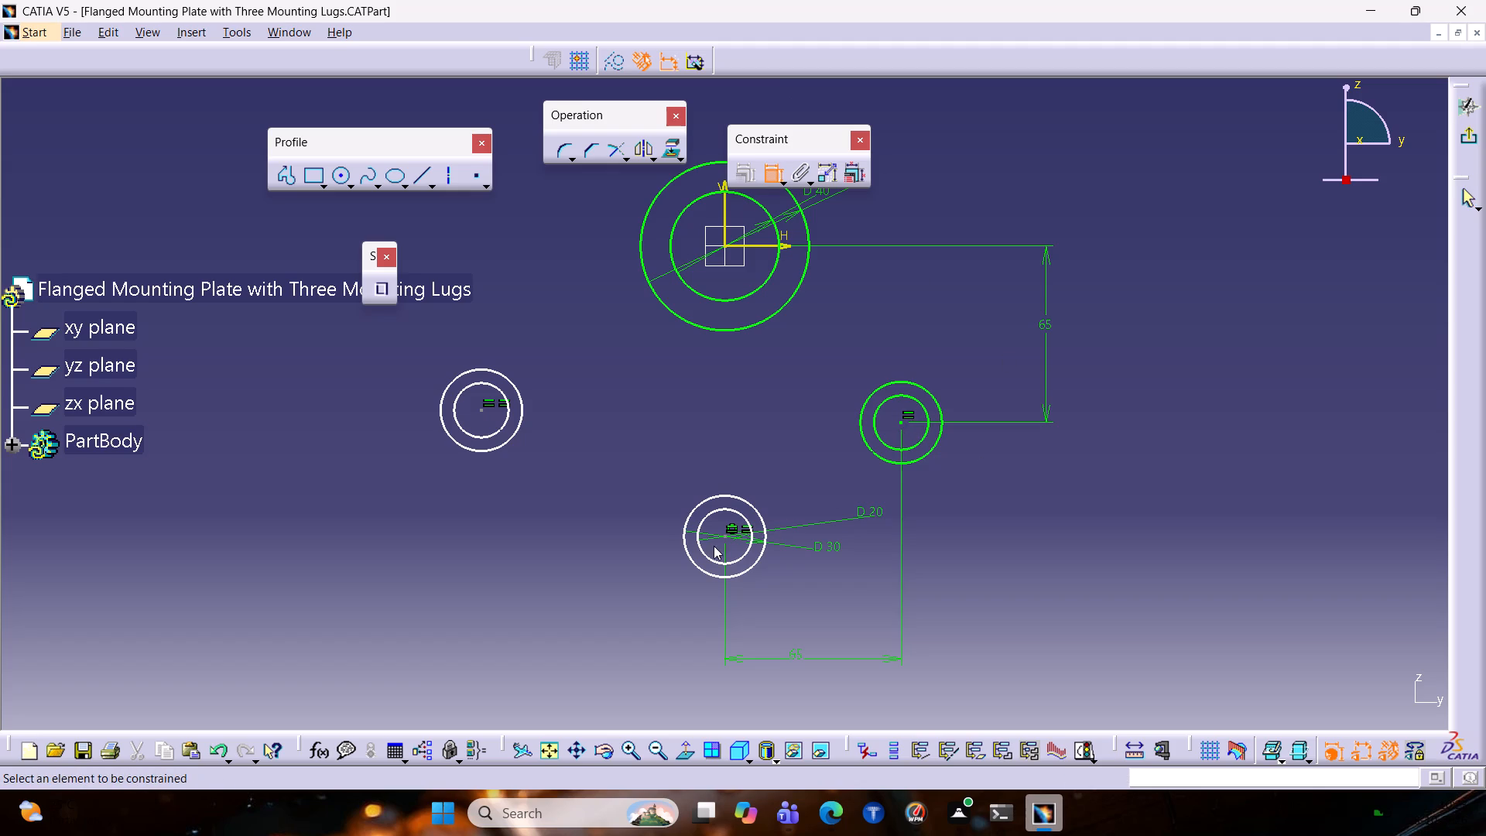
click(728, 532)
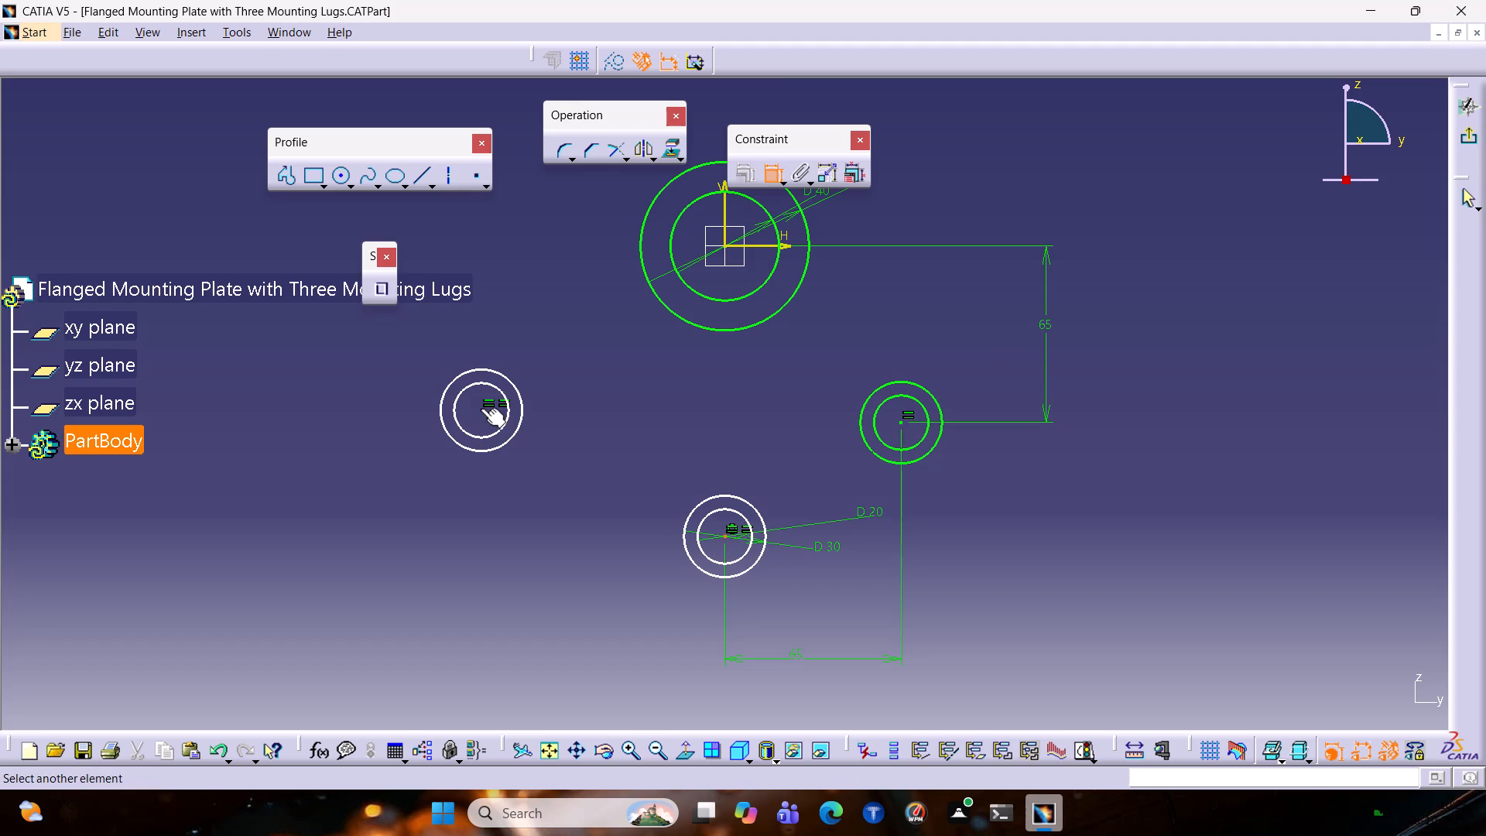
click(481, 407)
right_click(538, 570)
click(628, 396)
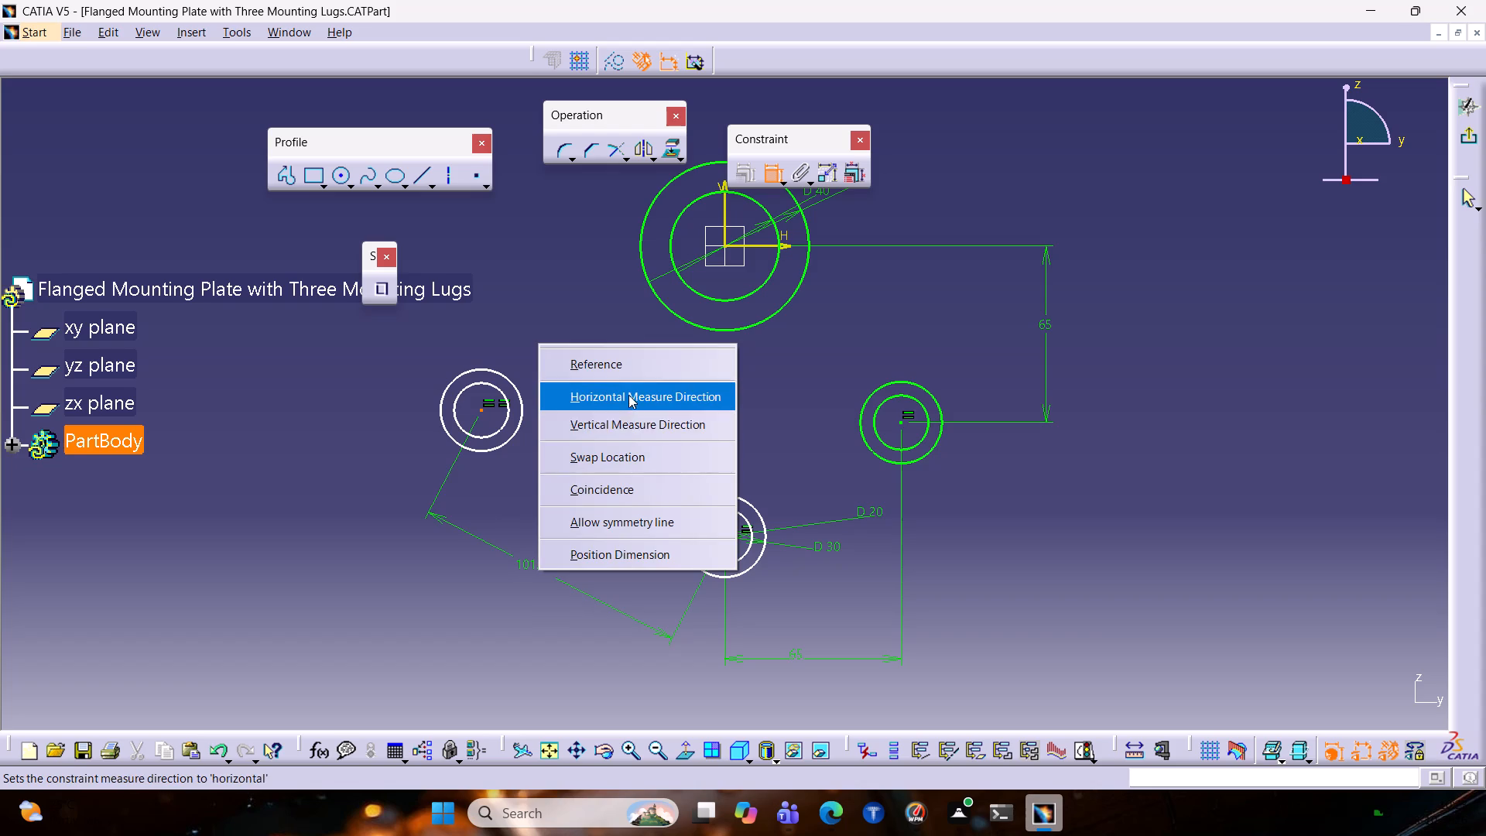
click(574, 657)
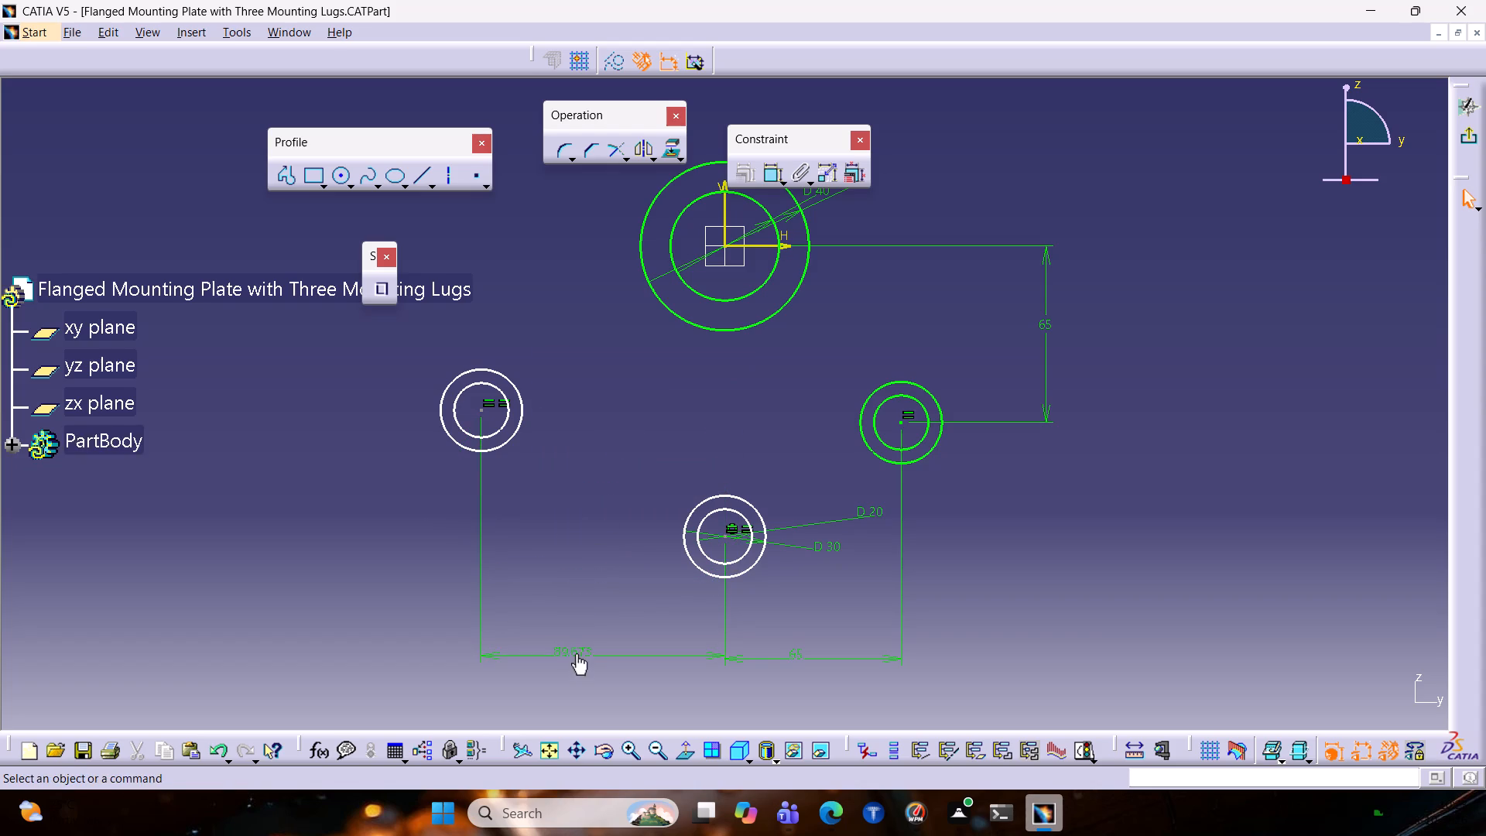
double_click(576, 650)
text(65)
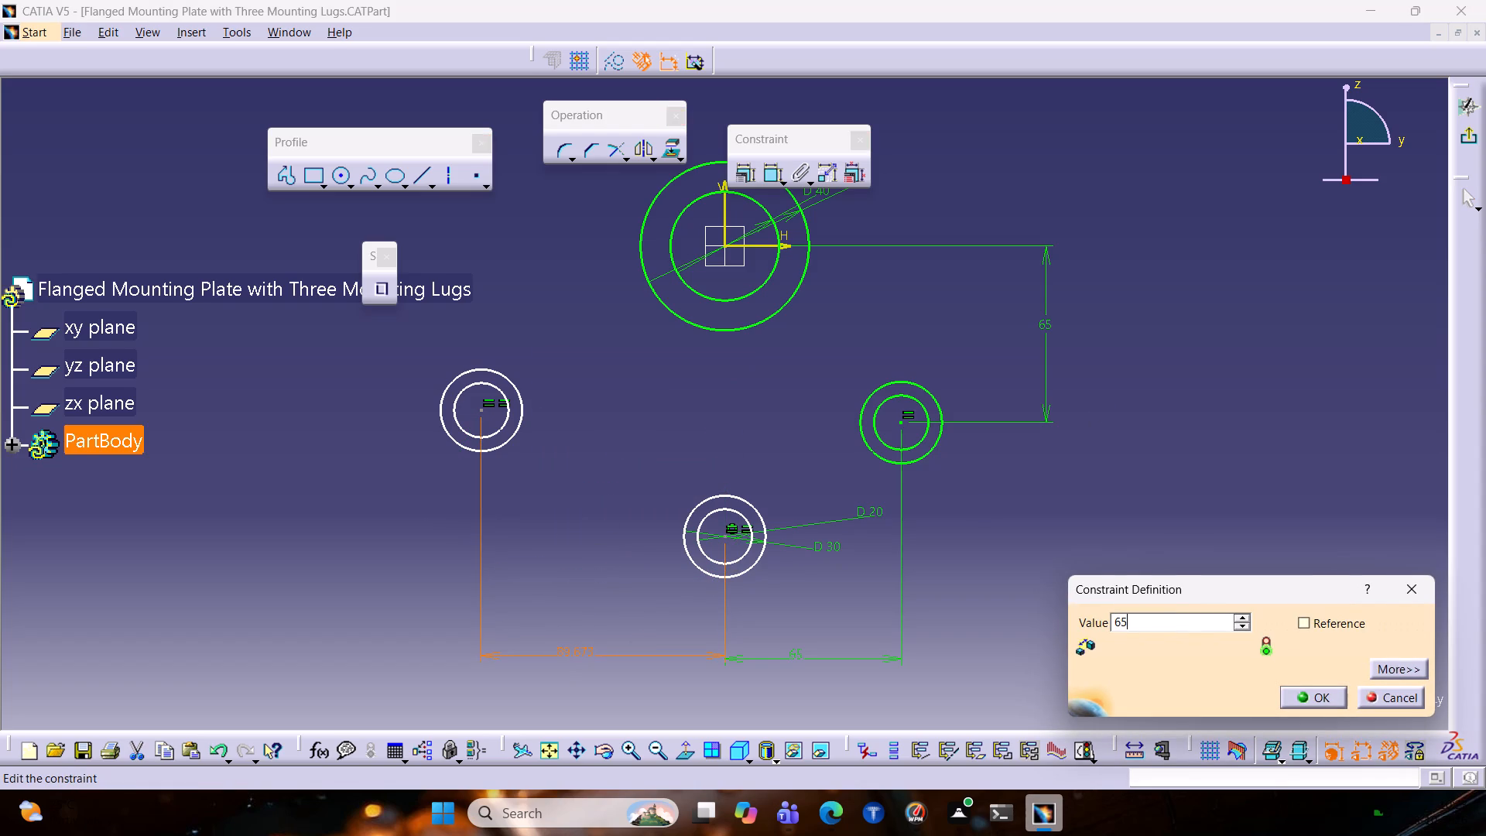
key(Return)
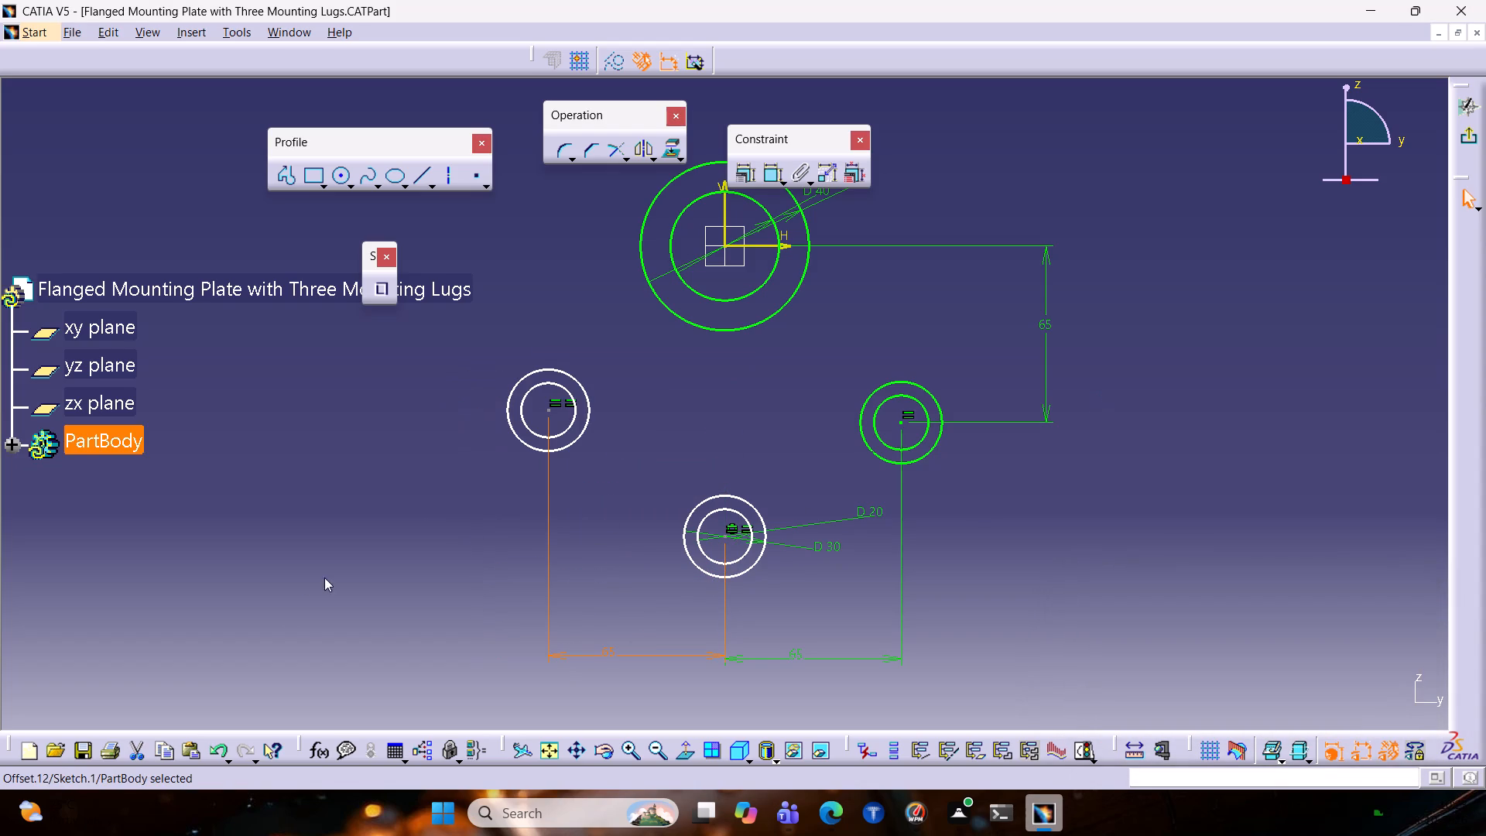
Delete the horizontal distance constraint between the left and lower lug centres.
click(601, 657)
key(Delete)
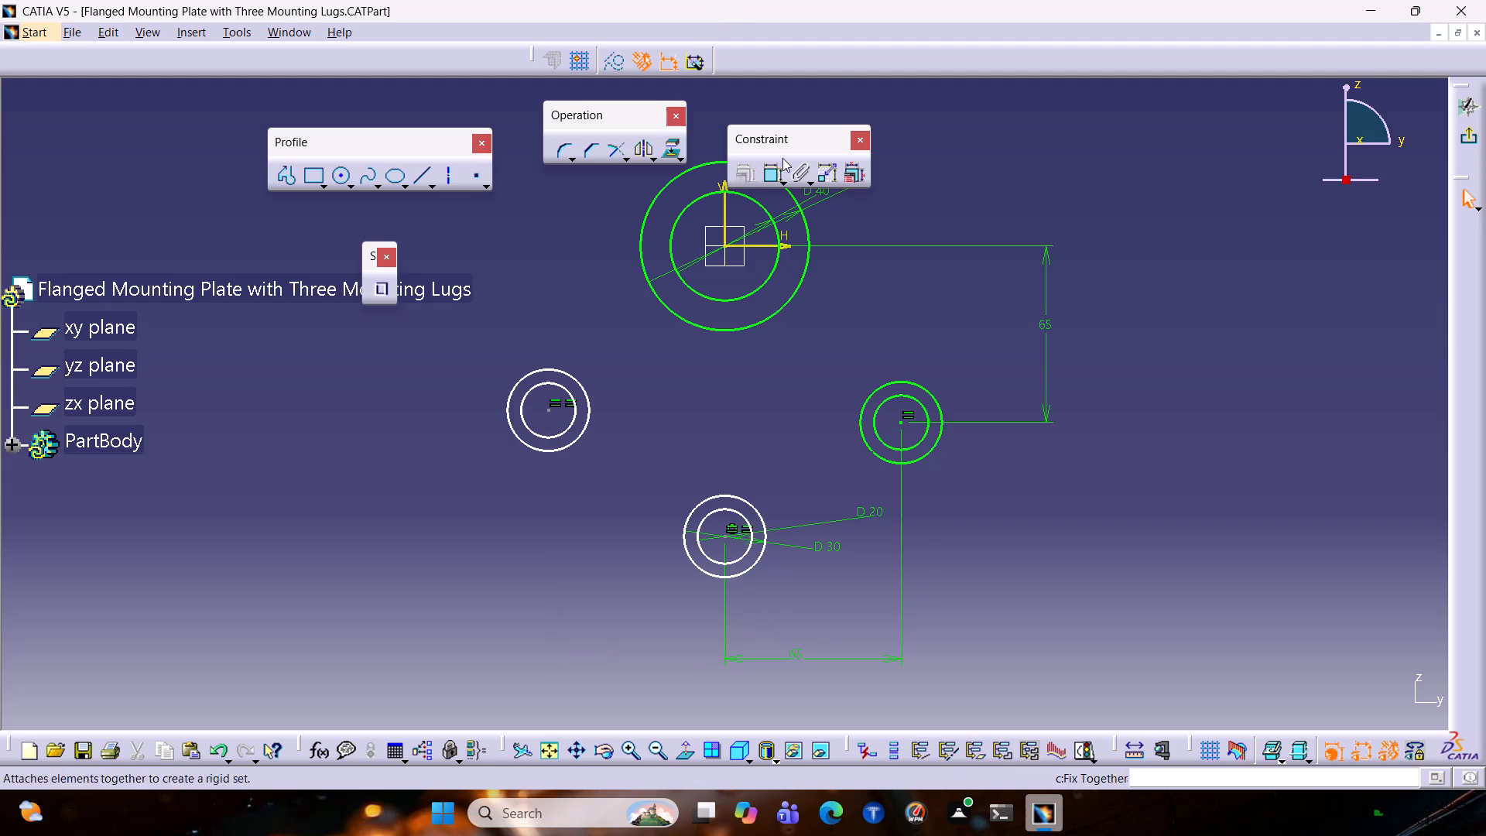
Constrain the vertical distance from the sketch origin to the left lug's centre to 65 mm.
click(771, 177)
click(726, 244)
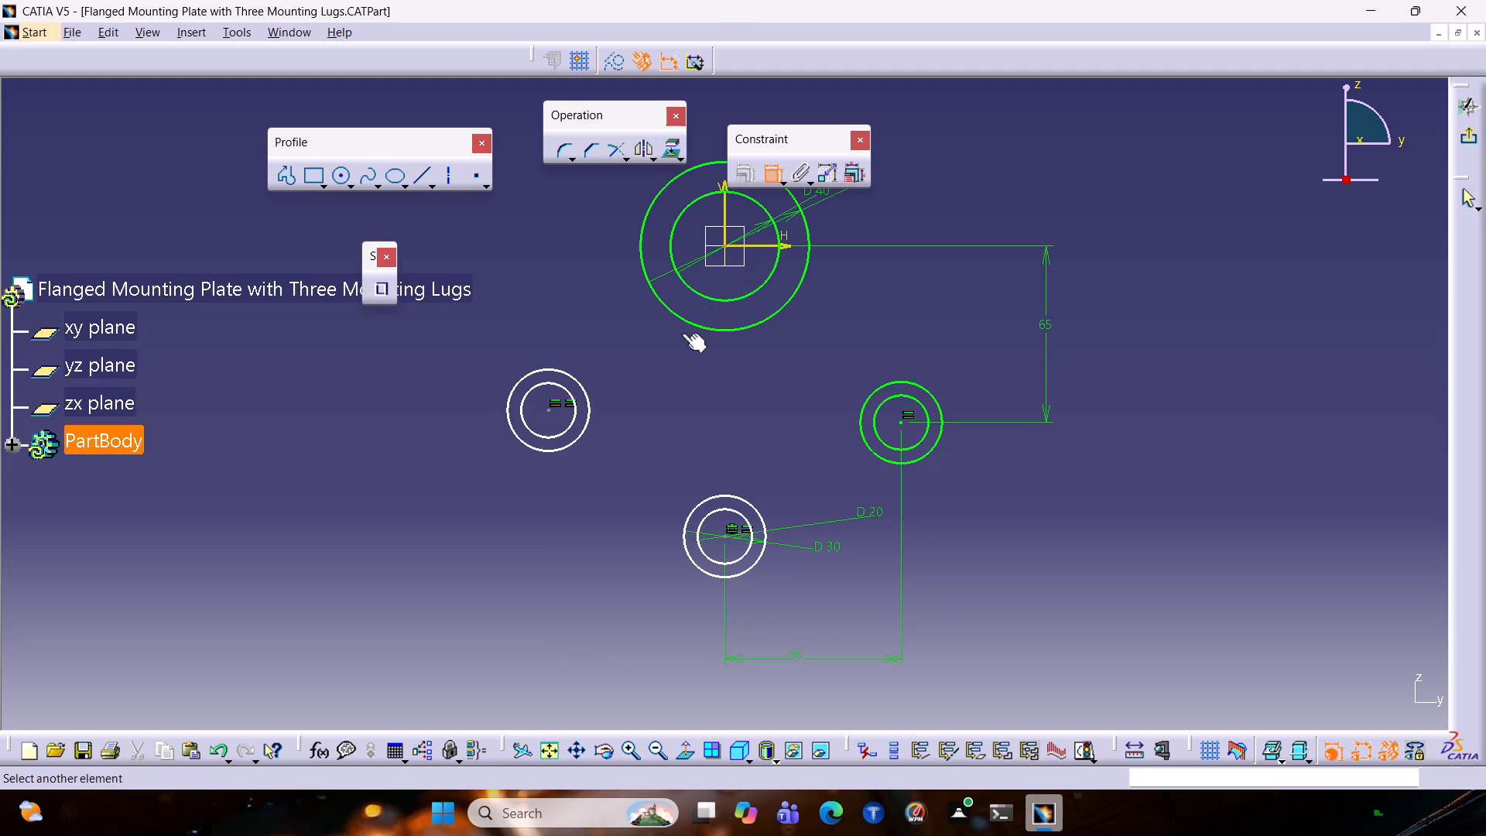
click(547, 412)
right_click(538, 269)
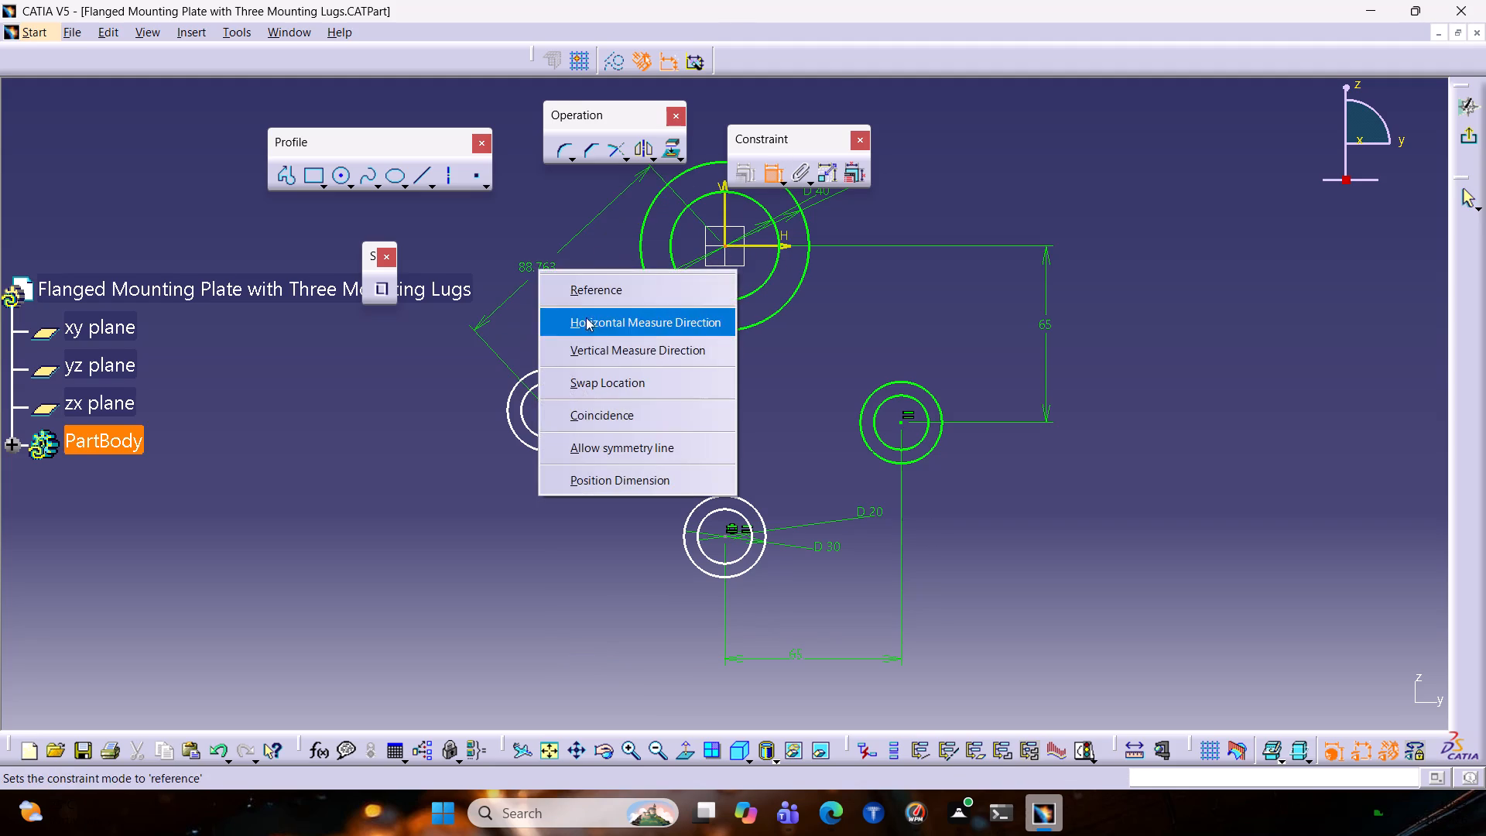
click(601, 338)
click(577, 290)
double_click(576, 283)
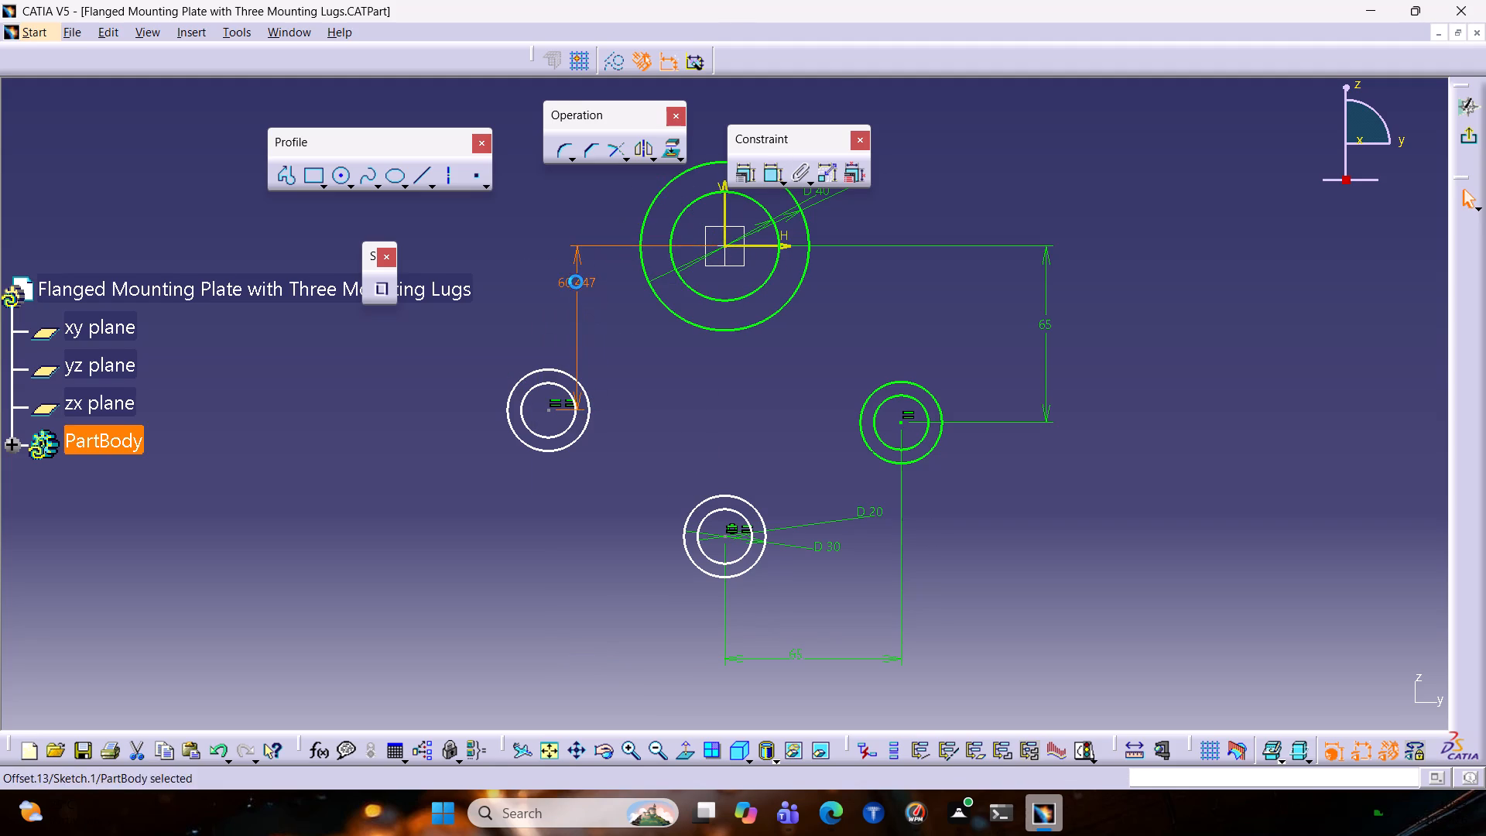
text(65)
key(Return)
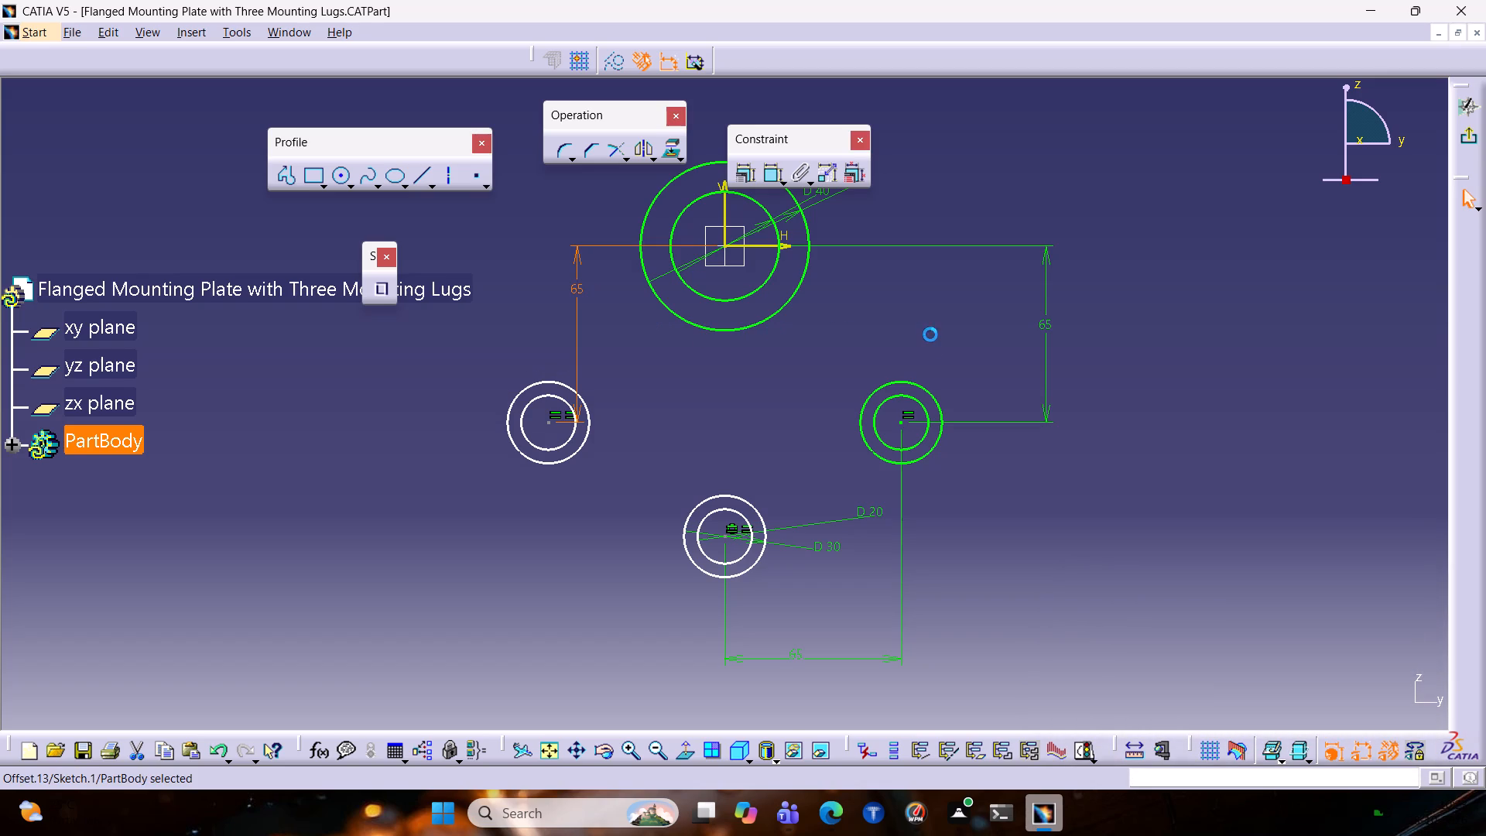
click(585, 321)
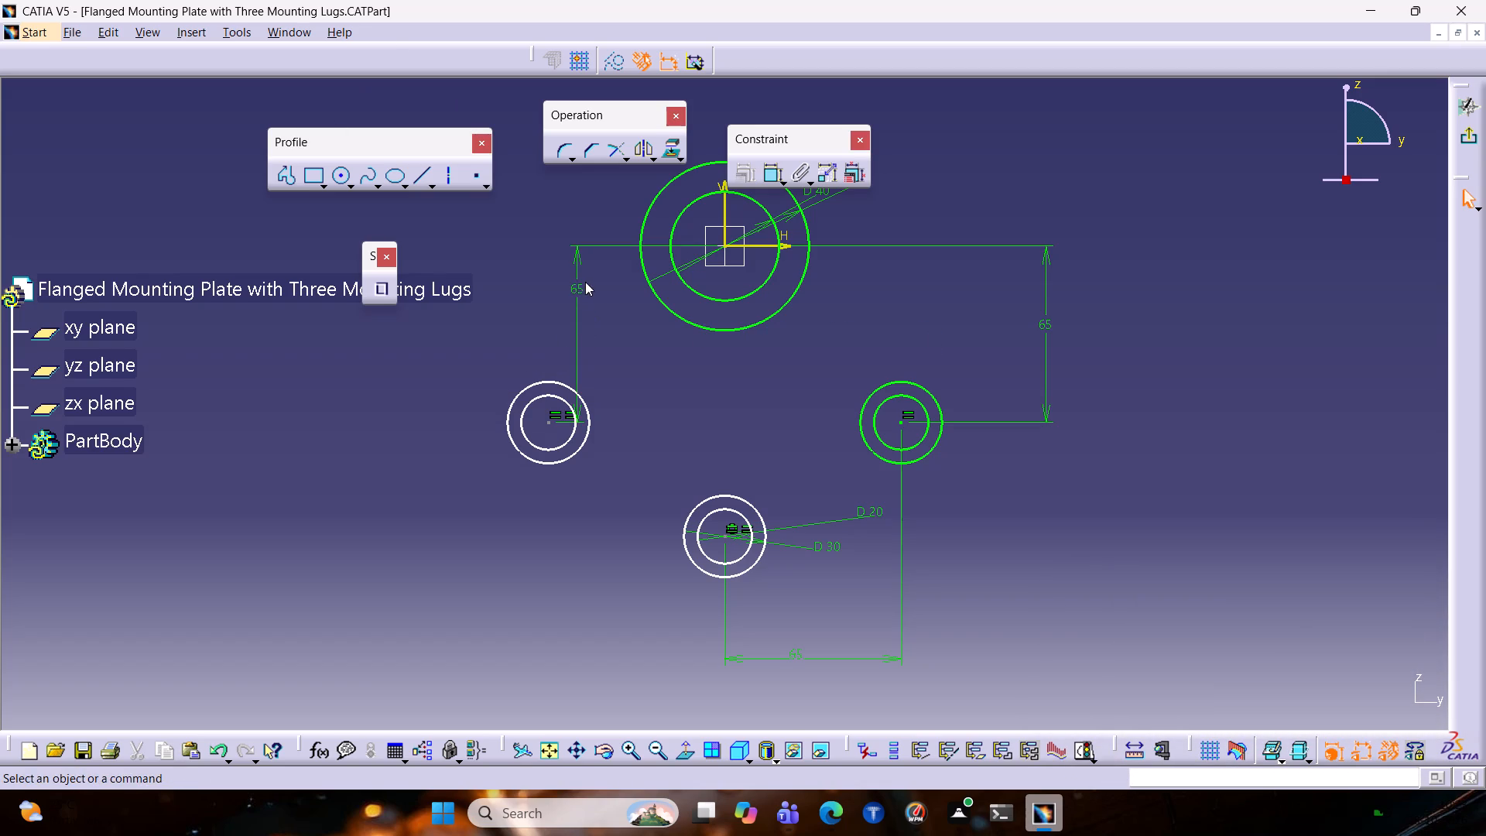
Delete the vertical distance constraint between the sketch origin and the left lug's centre.
click(575, 290)
key(Delete)
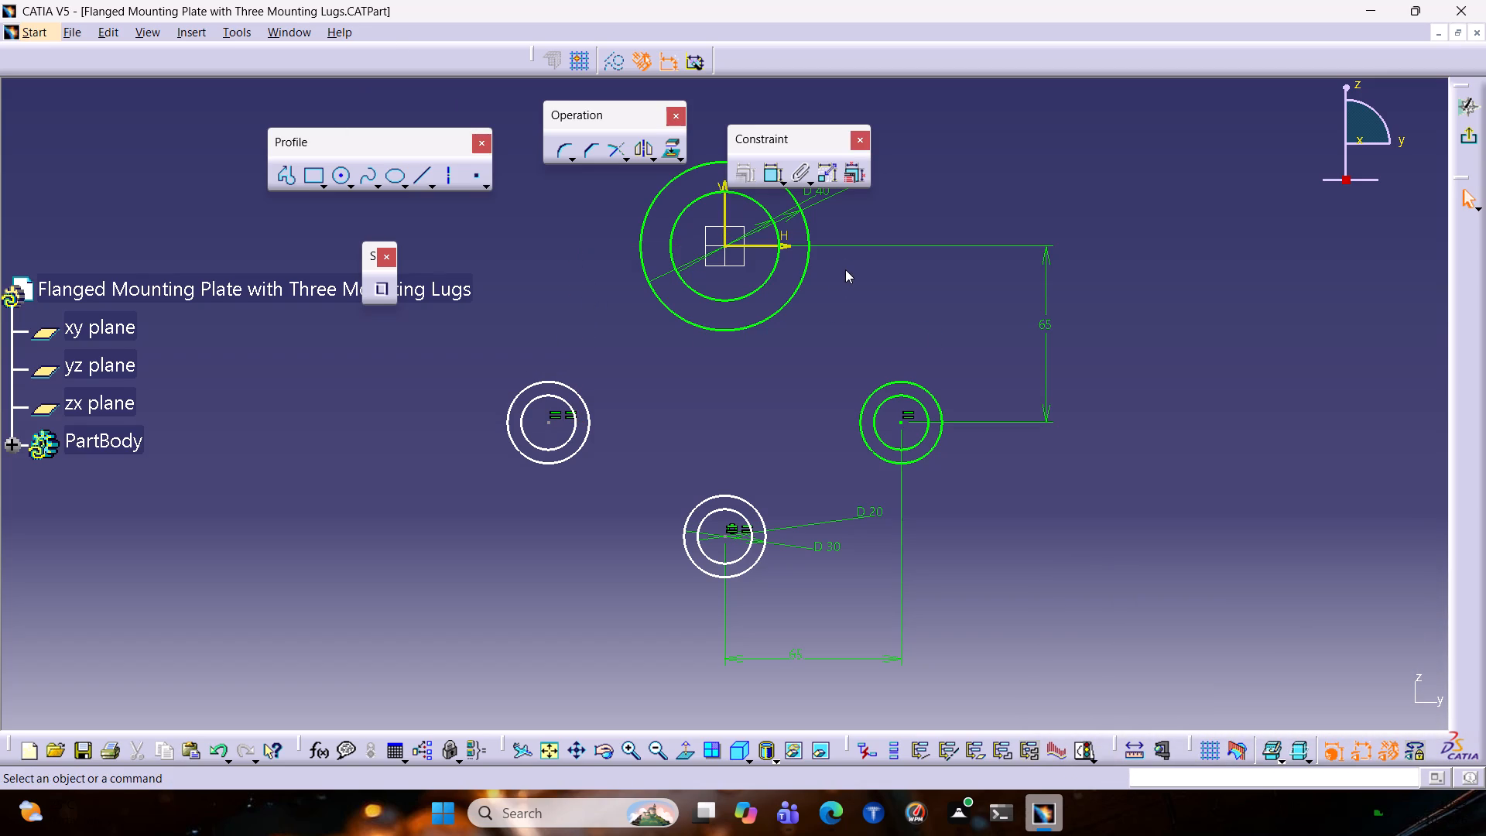
Add a vertical distance constraint between the sketch origin and the lower lug's centre.
click(771, 179)
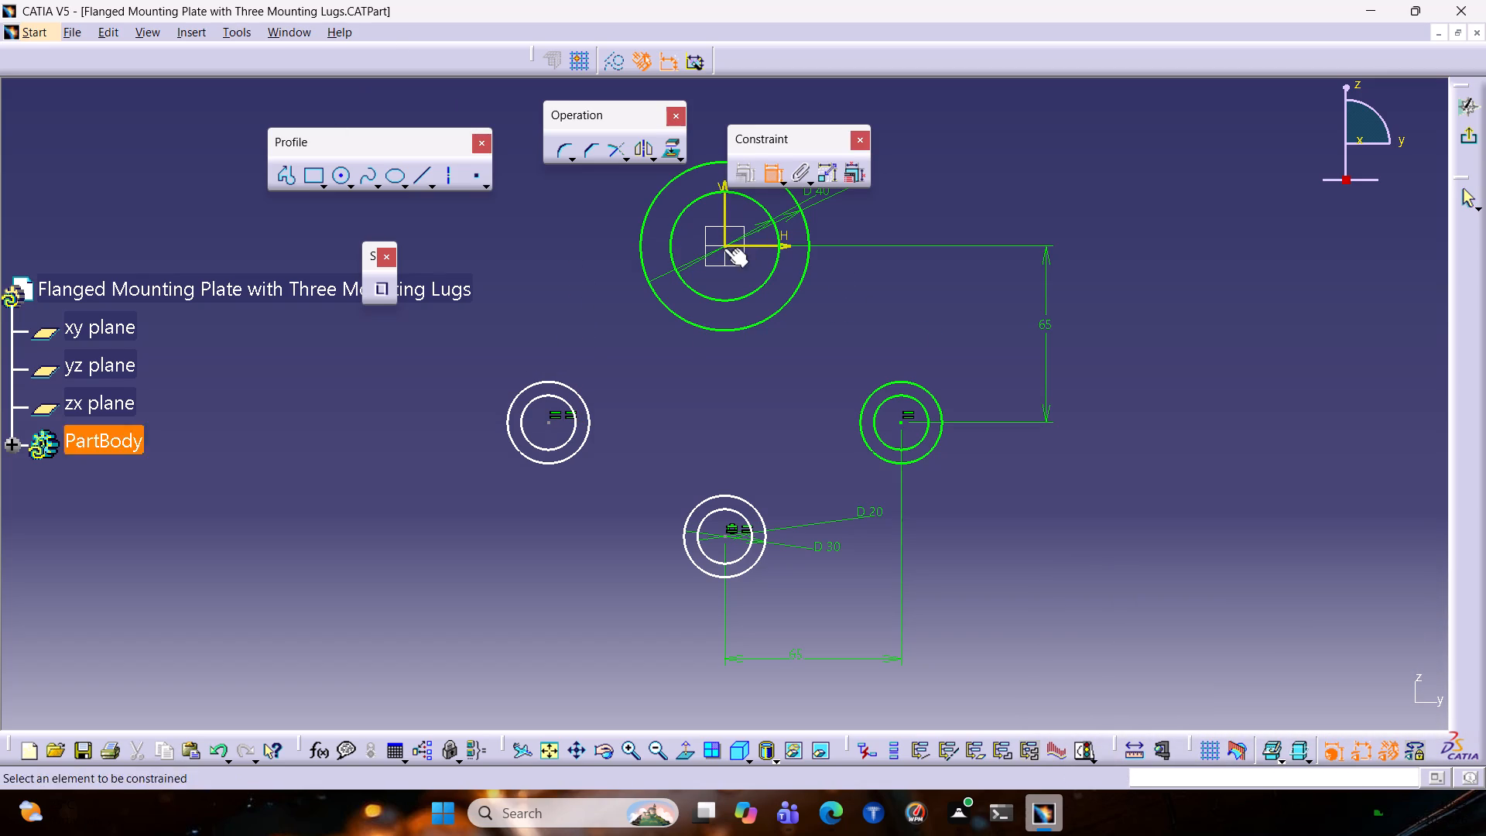
click(724, 242)
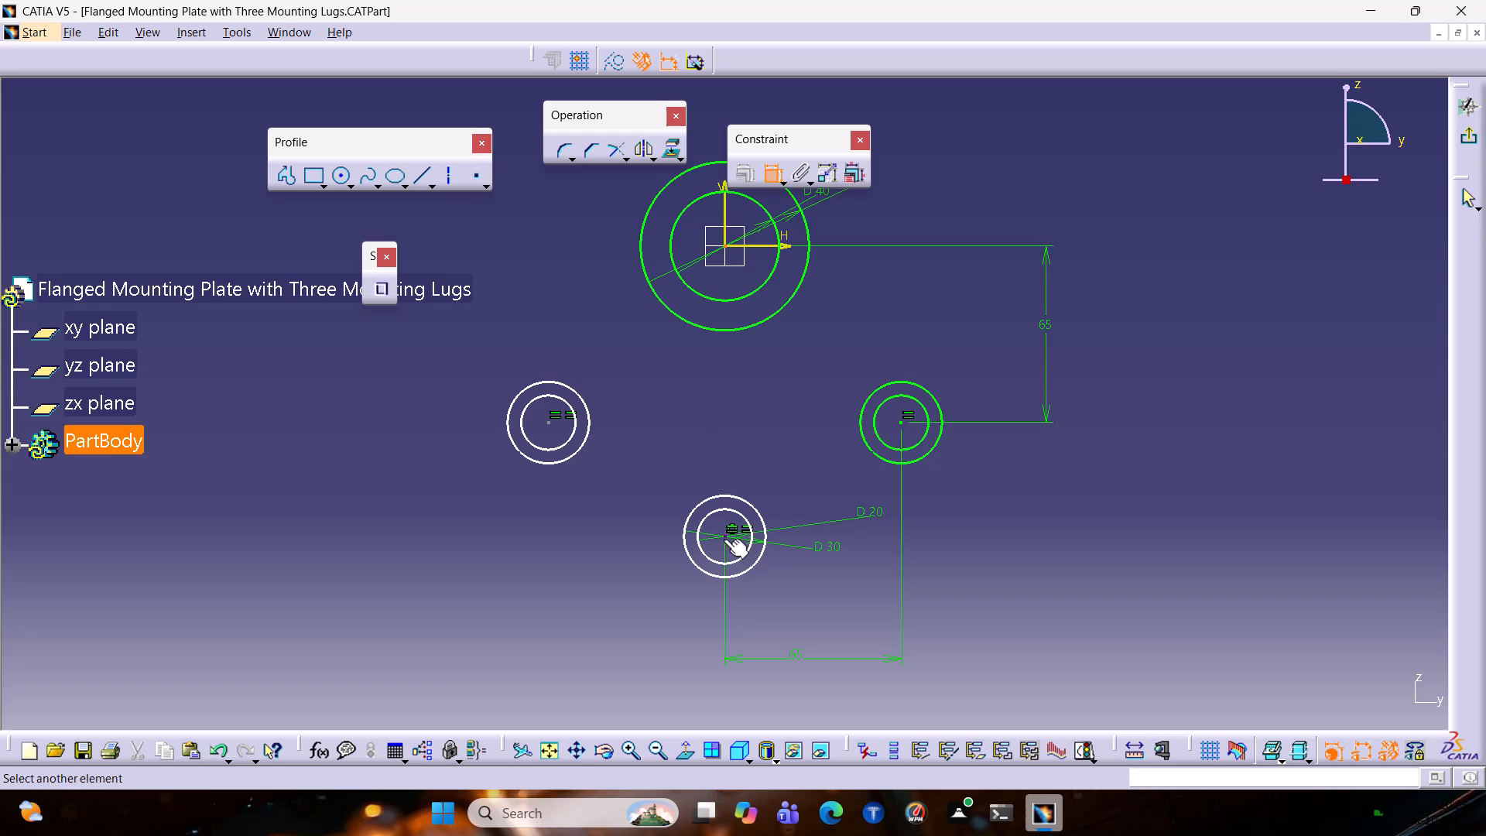
click(724, 537)
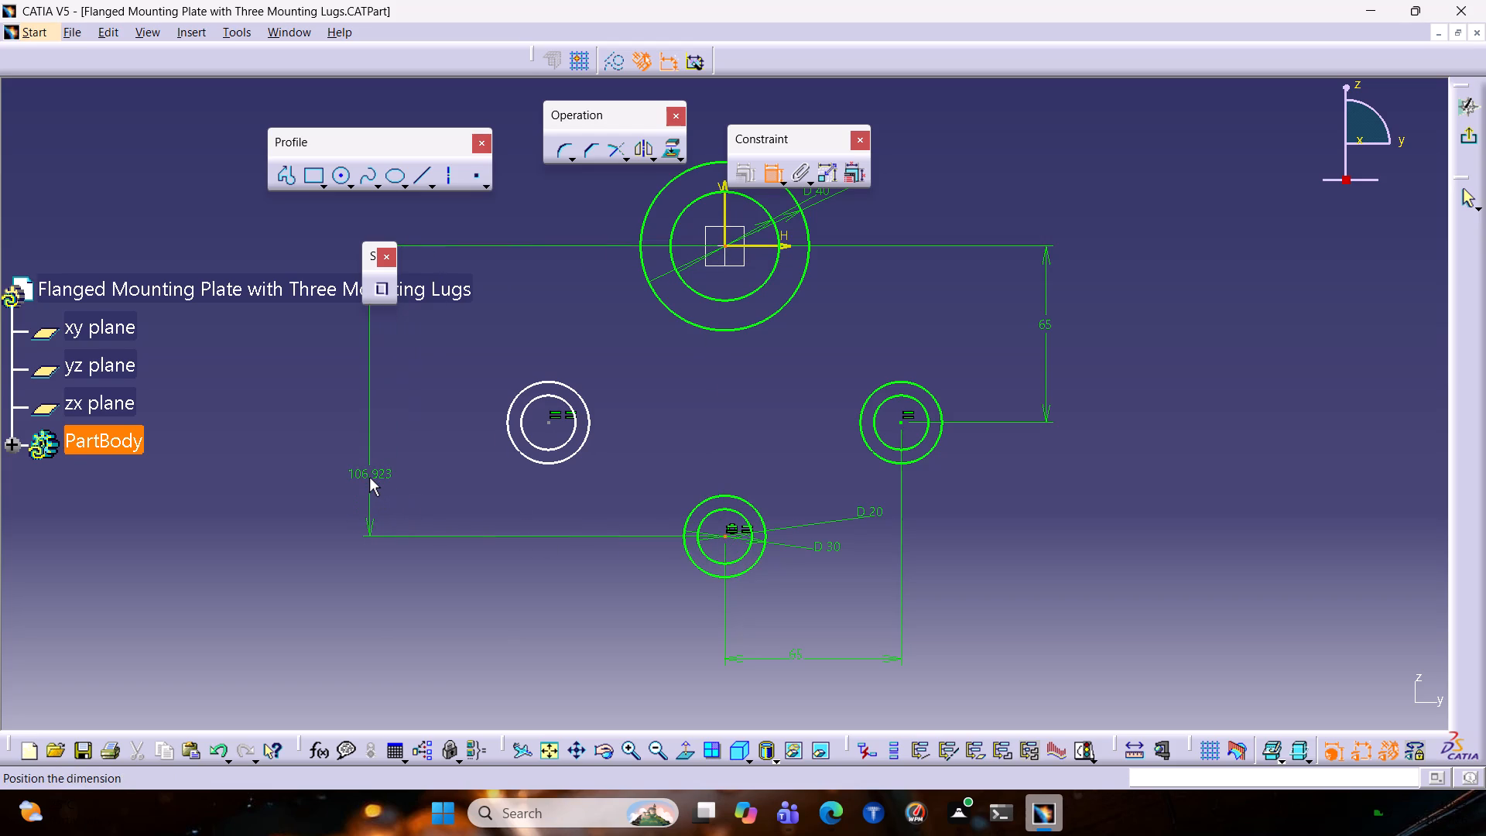
click(369, 478)
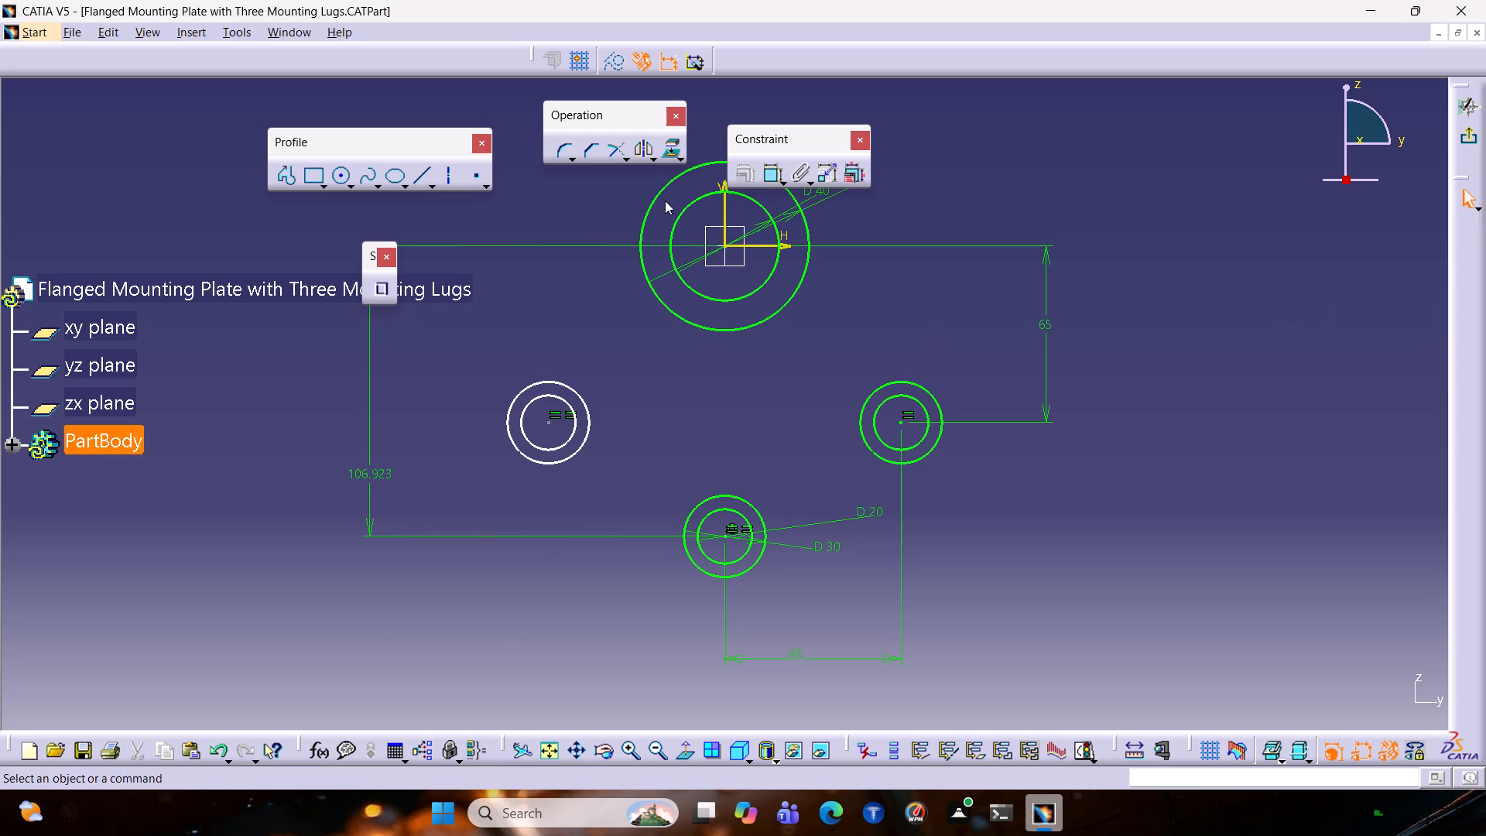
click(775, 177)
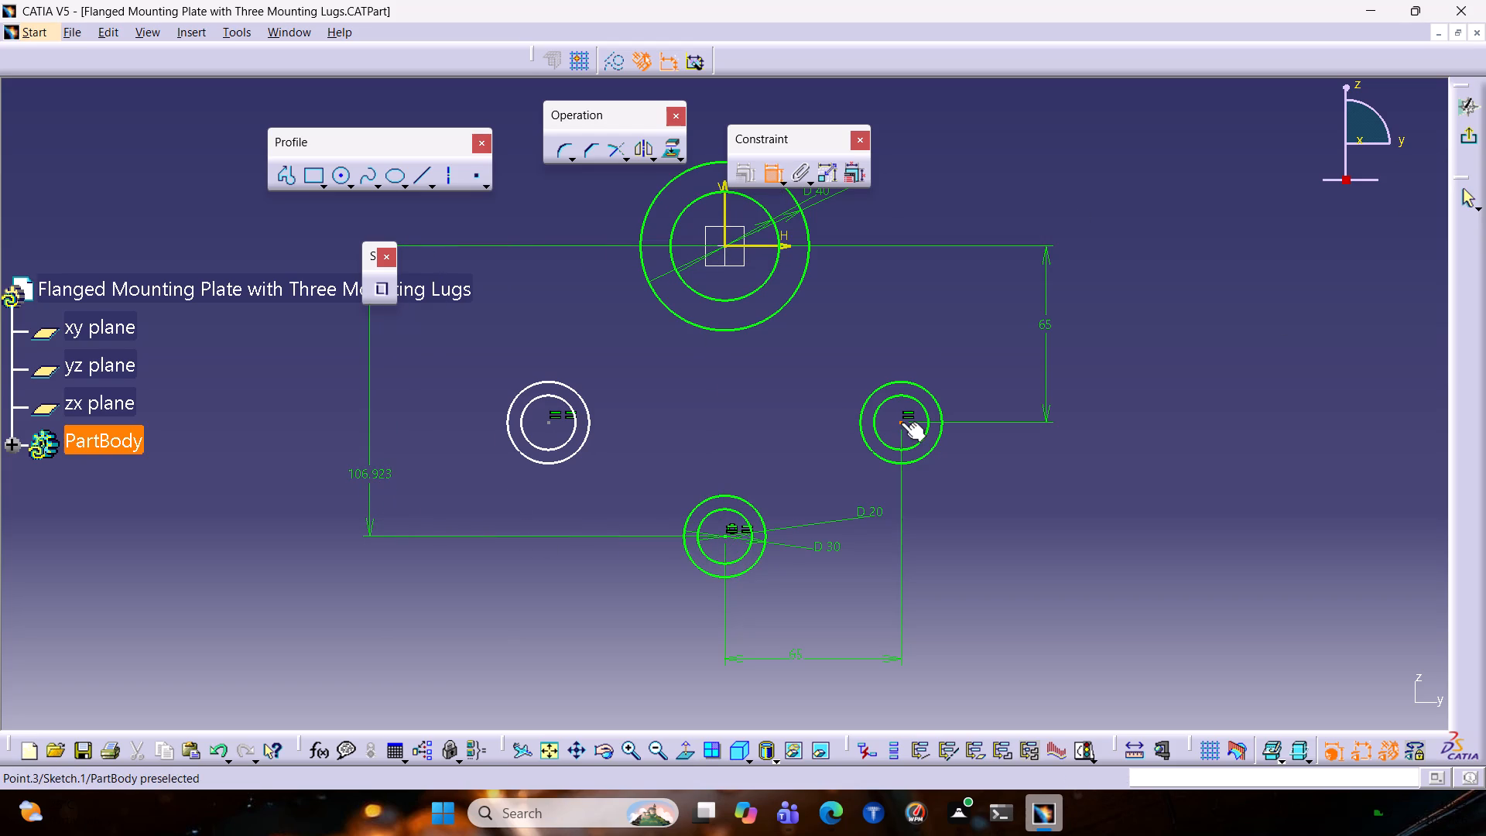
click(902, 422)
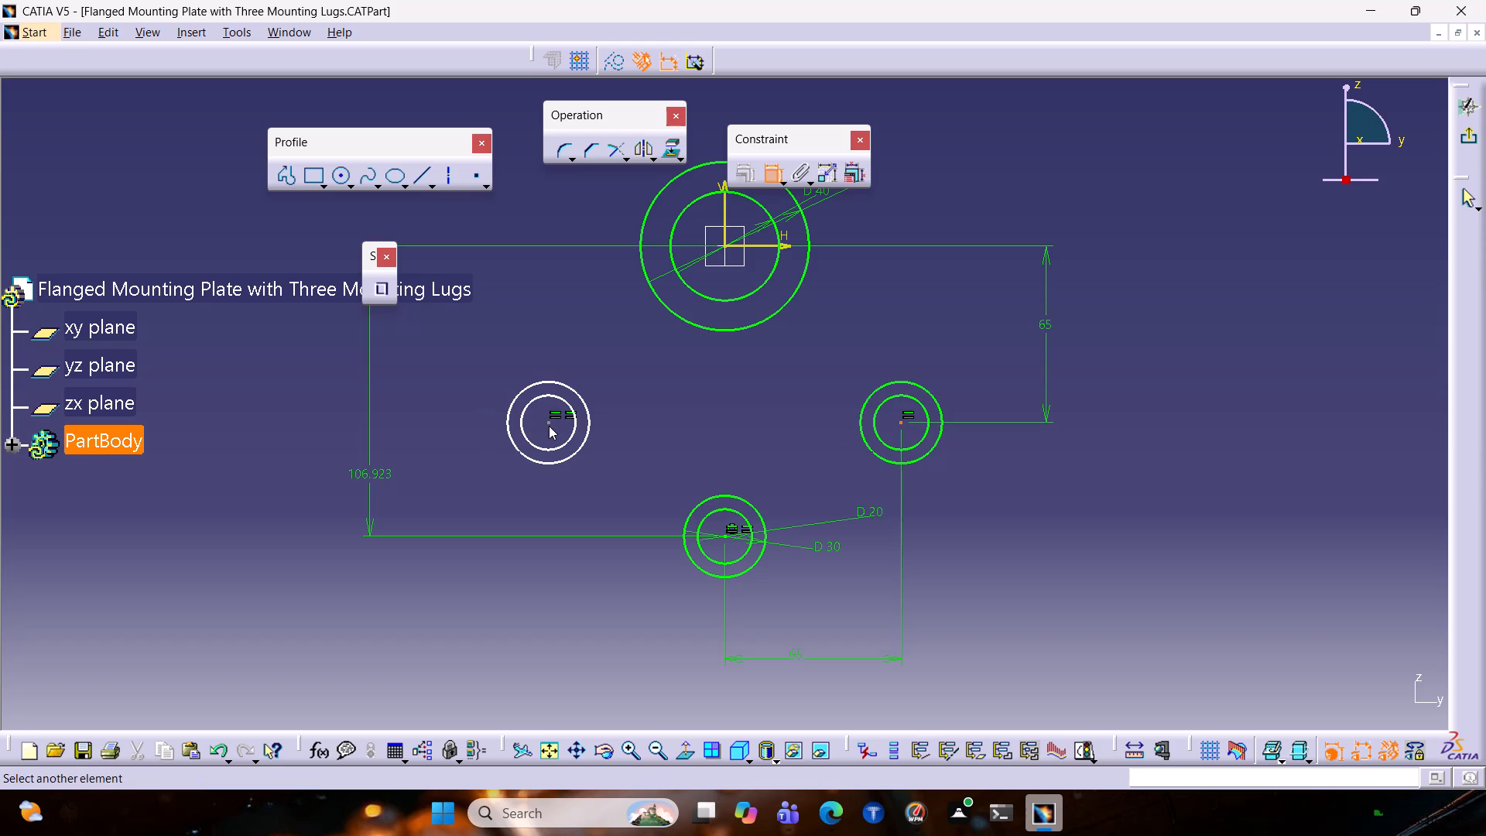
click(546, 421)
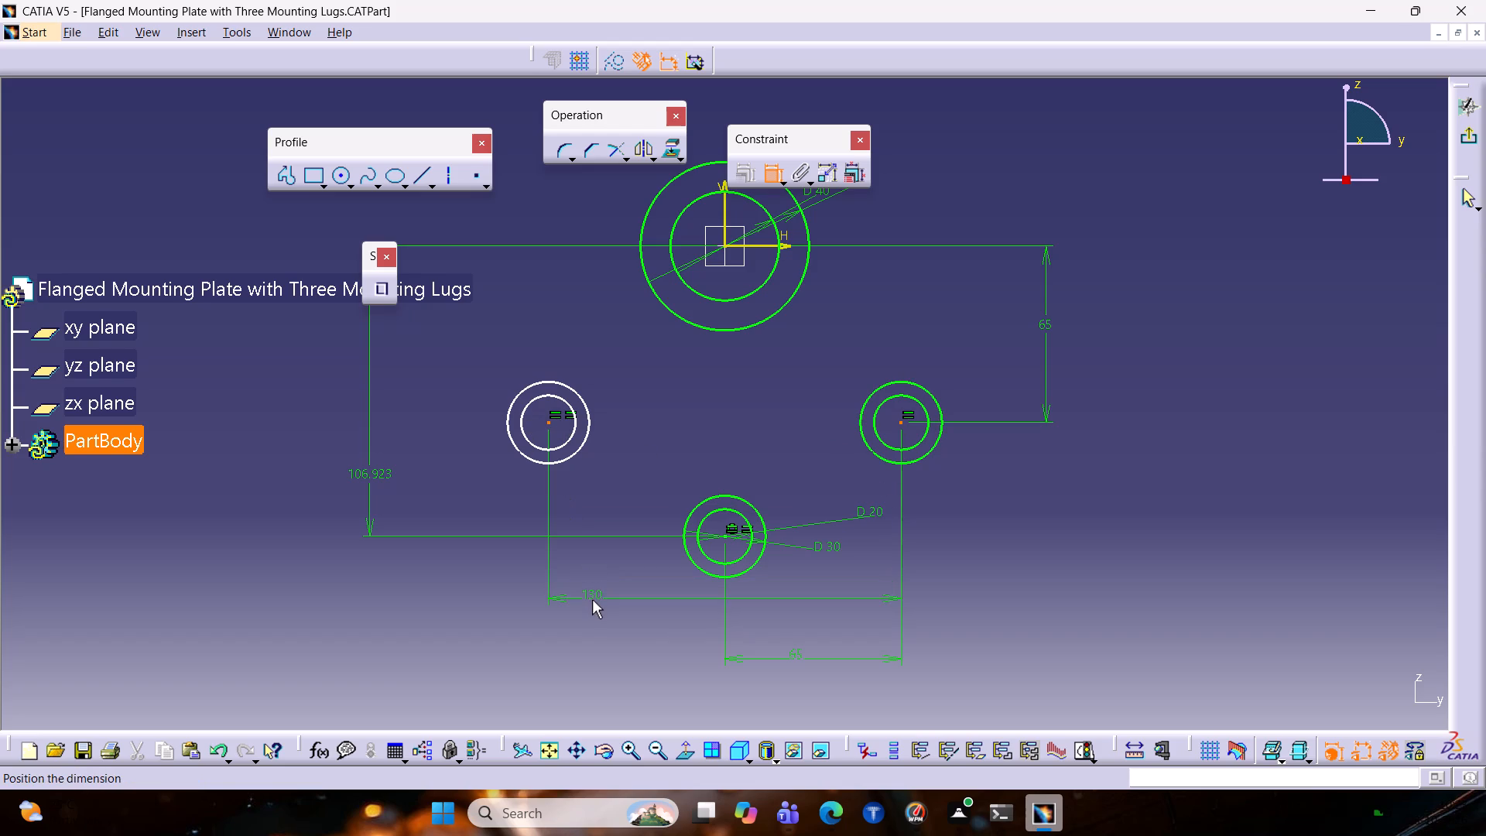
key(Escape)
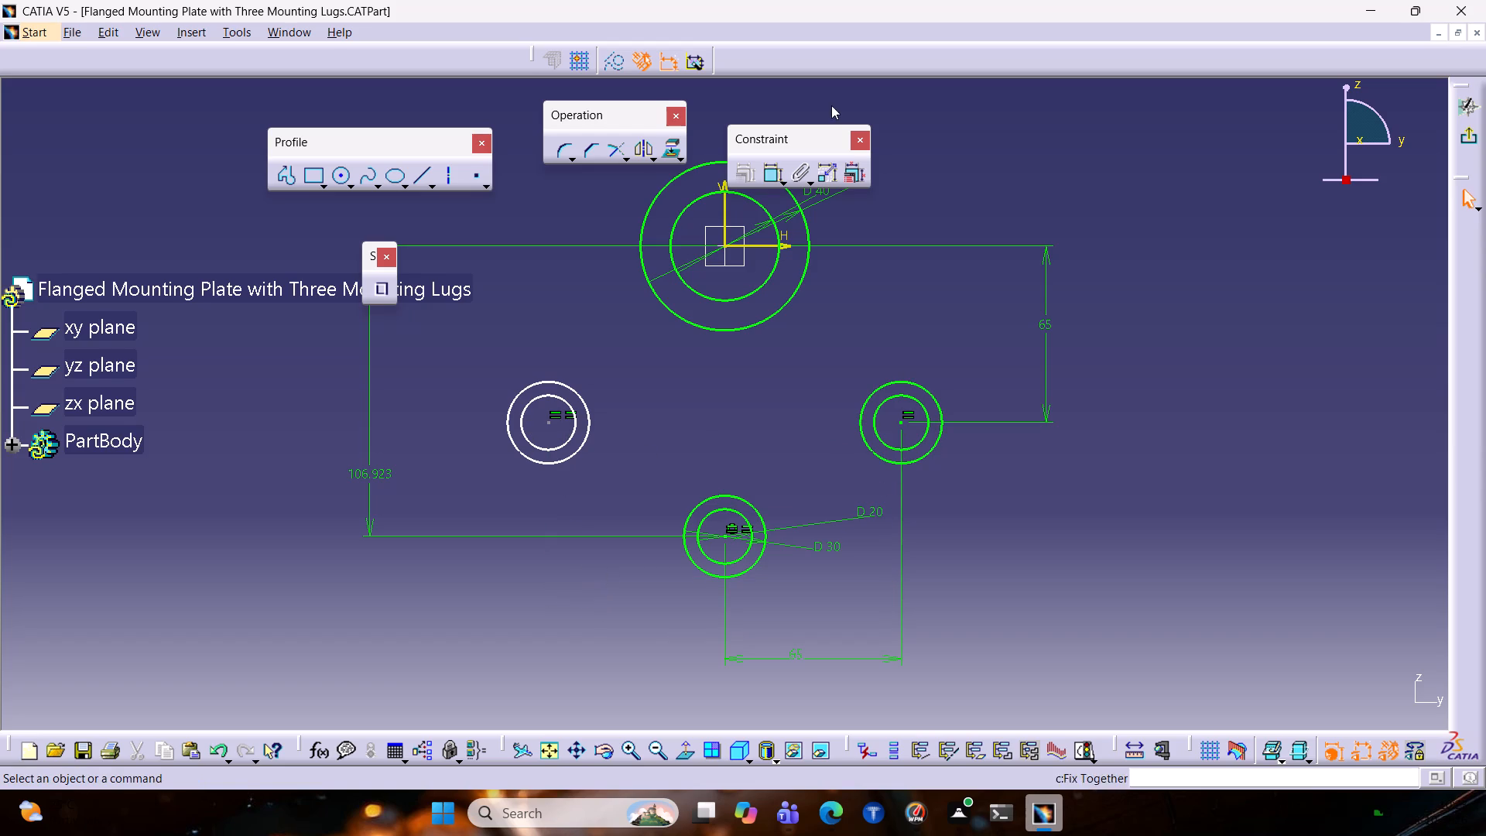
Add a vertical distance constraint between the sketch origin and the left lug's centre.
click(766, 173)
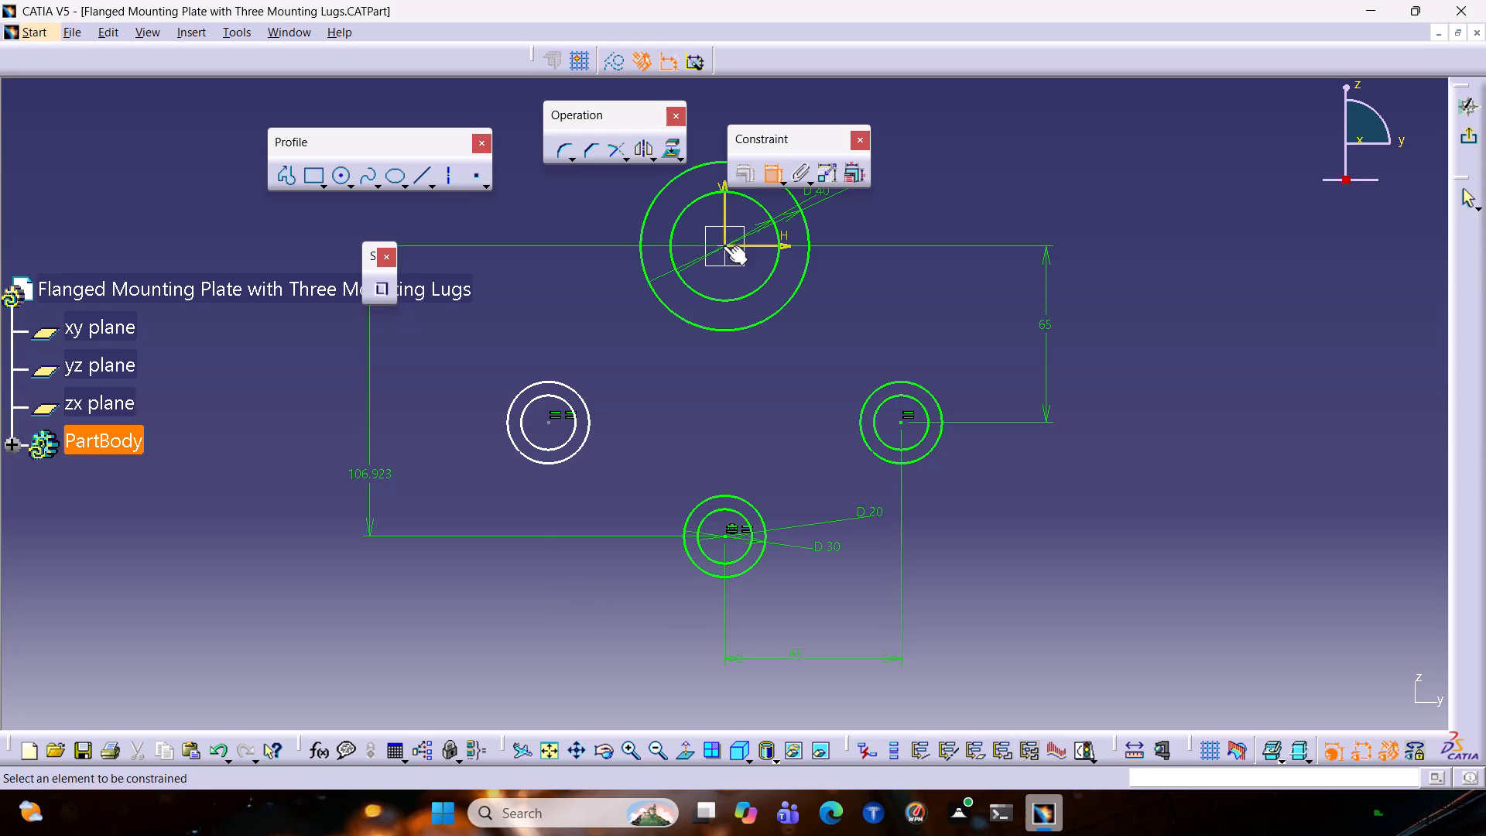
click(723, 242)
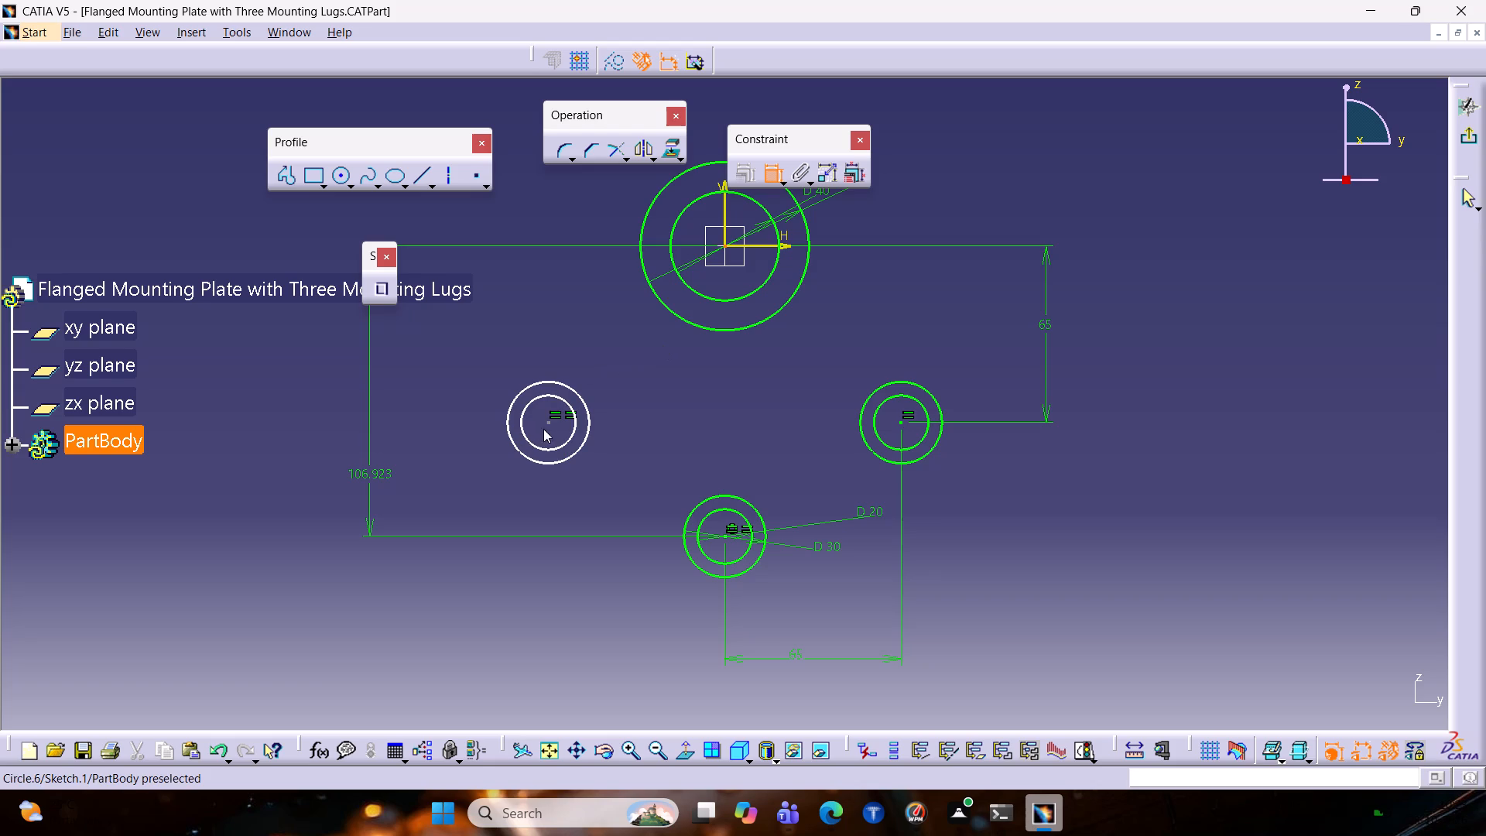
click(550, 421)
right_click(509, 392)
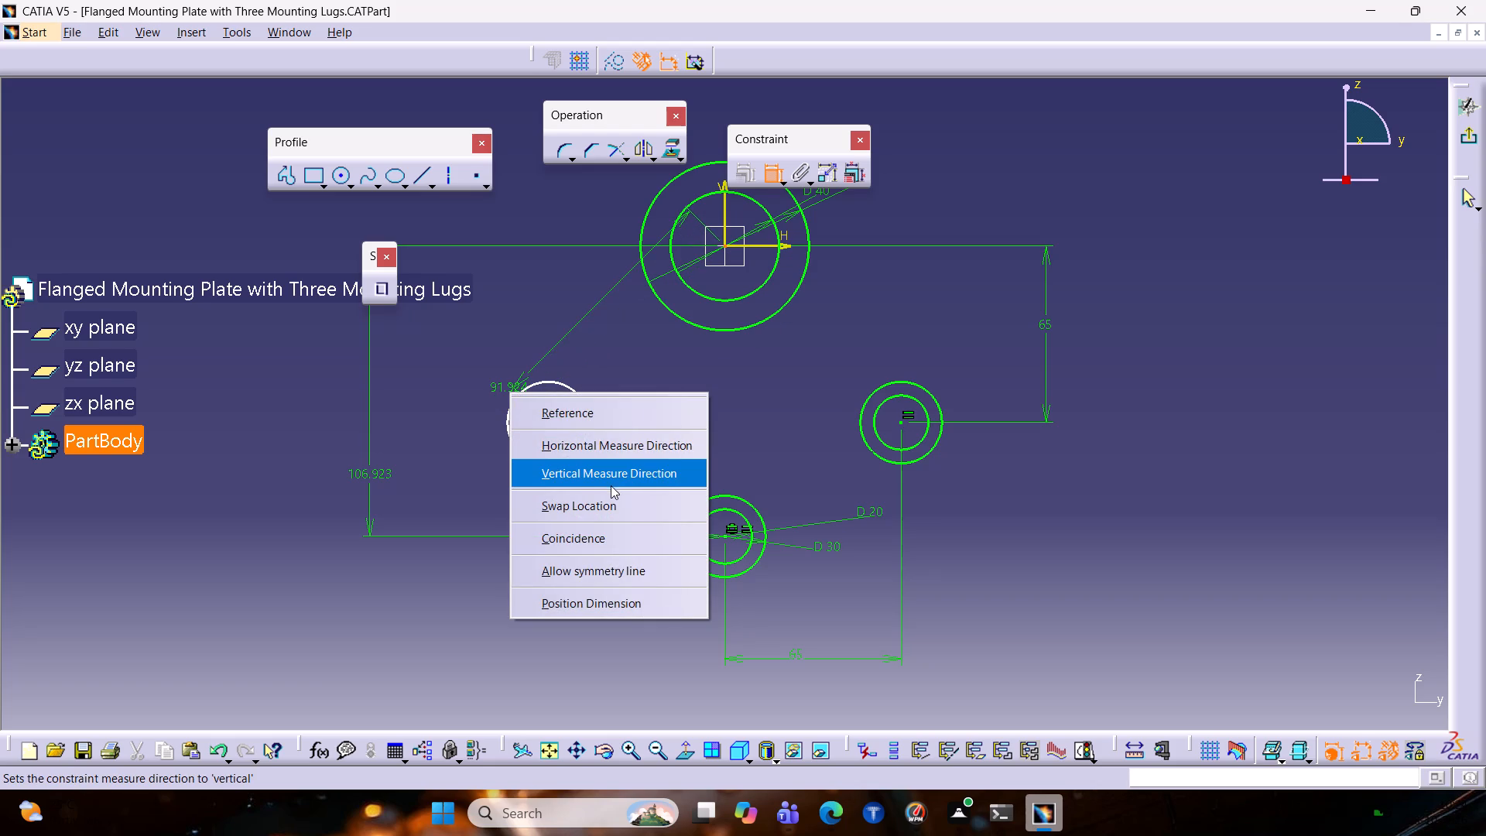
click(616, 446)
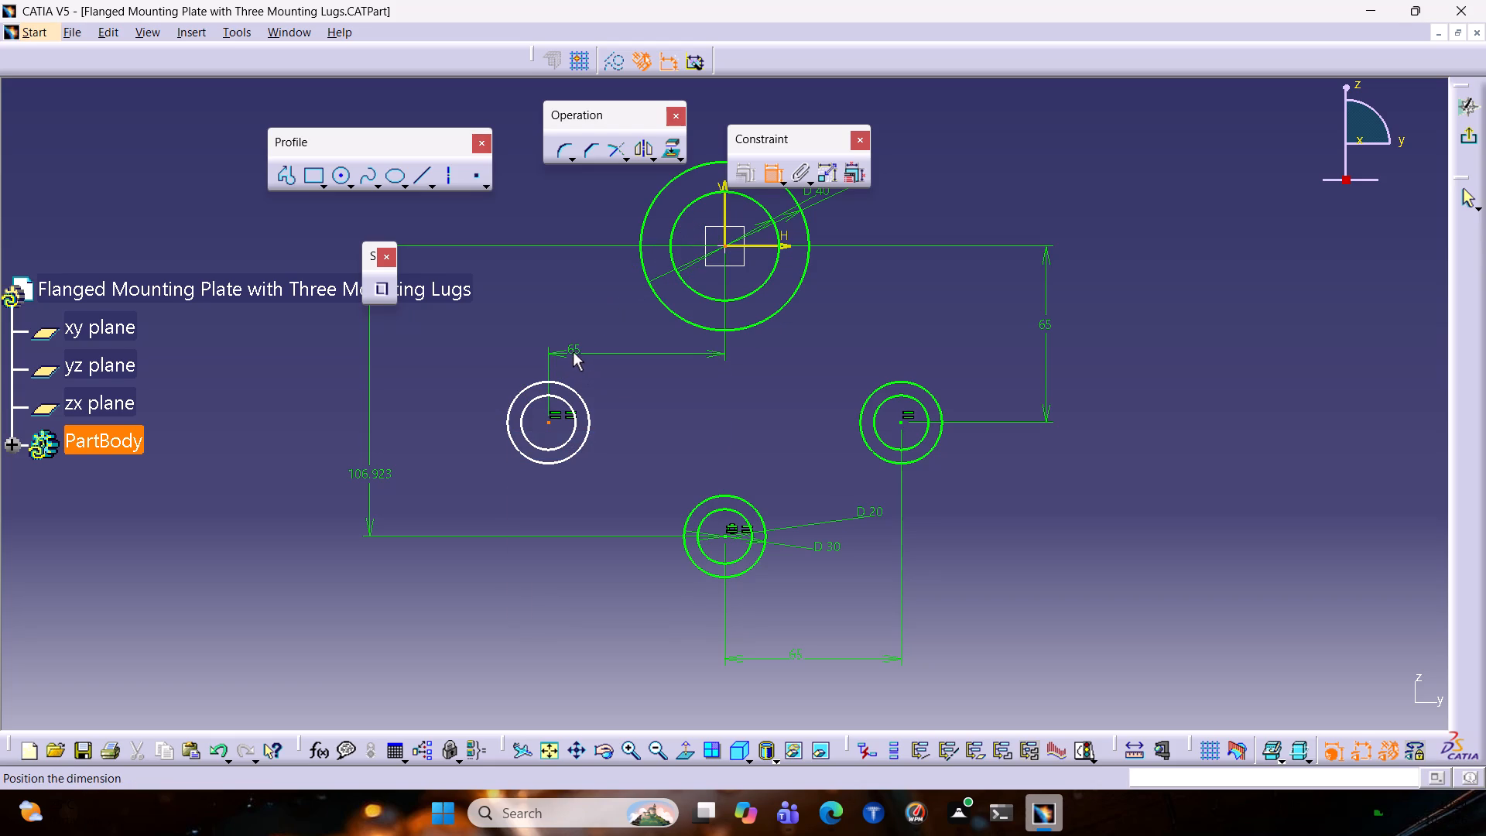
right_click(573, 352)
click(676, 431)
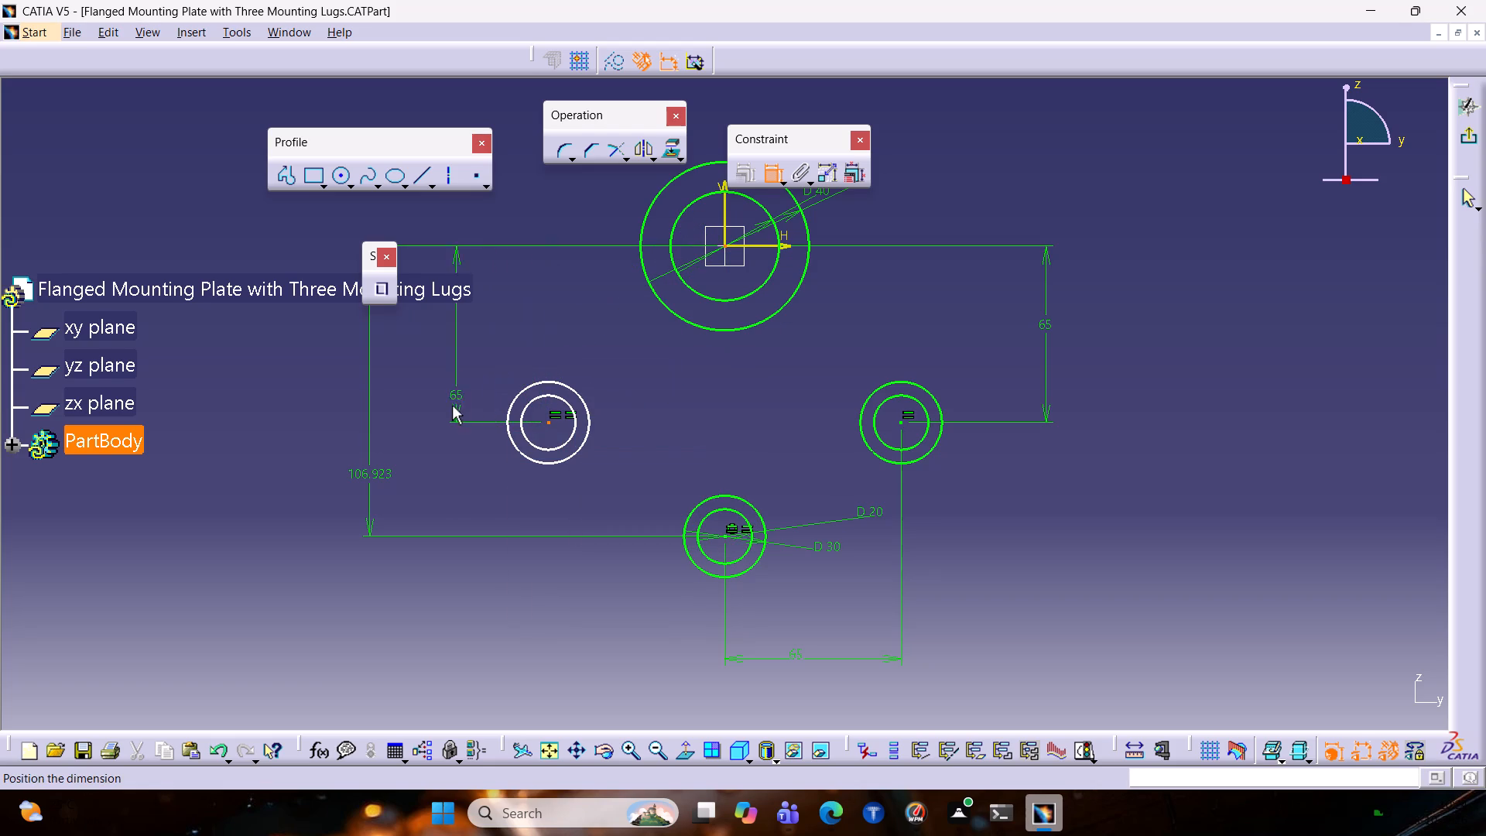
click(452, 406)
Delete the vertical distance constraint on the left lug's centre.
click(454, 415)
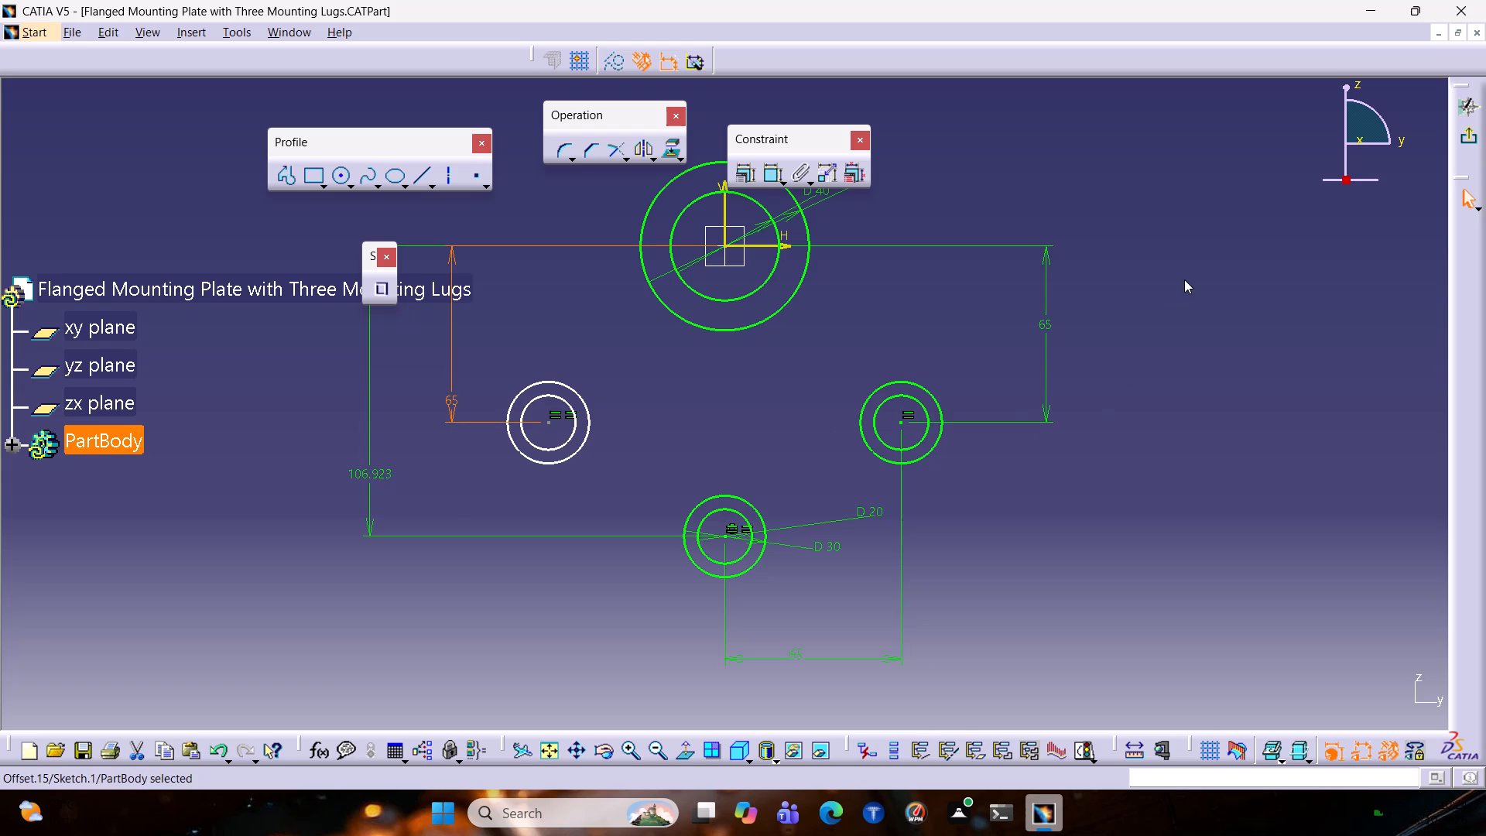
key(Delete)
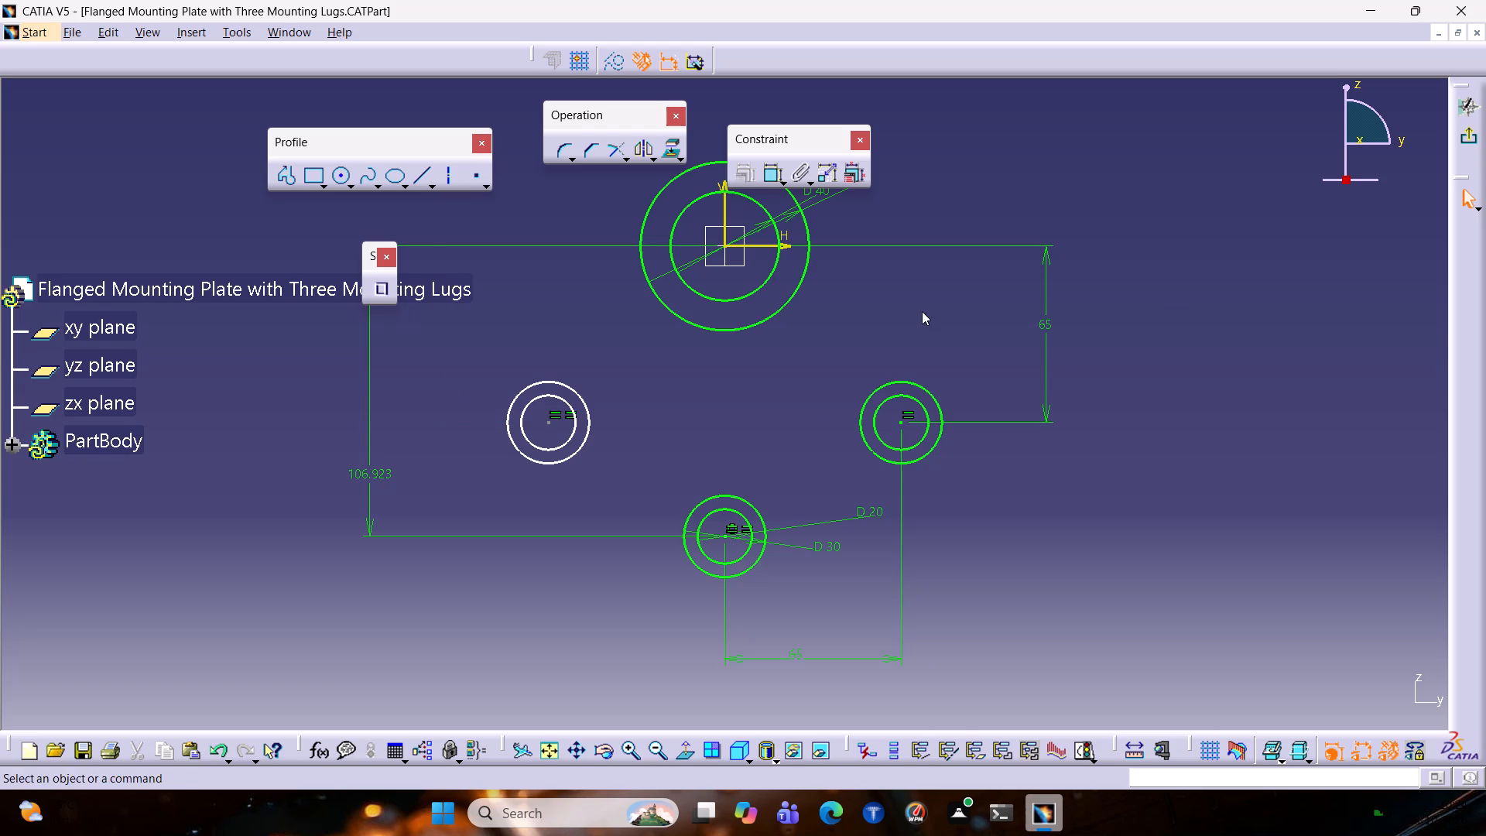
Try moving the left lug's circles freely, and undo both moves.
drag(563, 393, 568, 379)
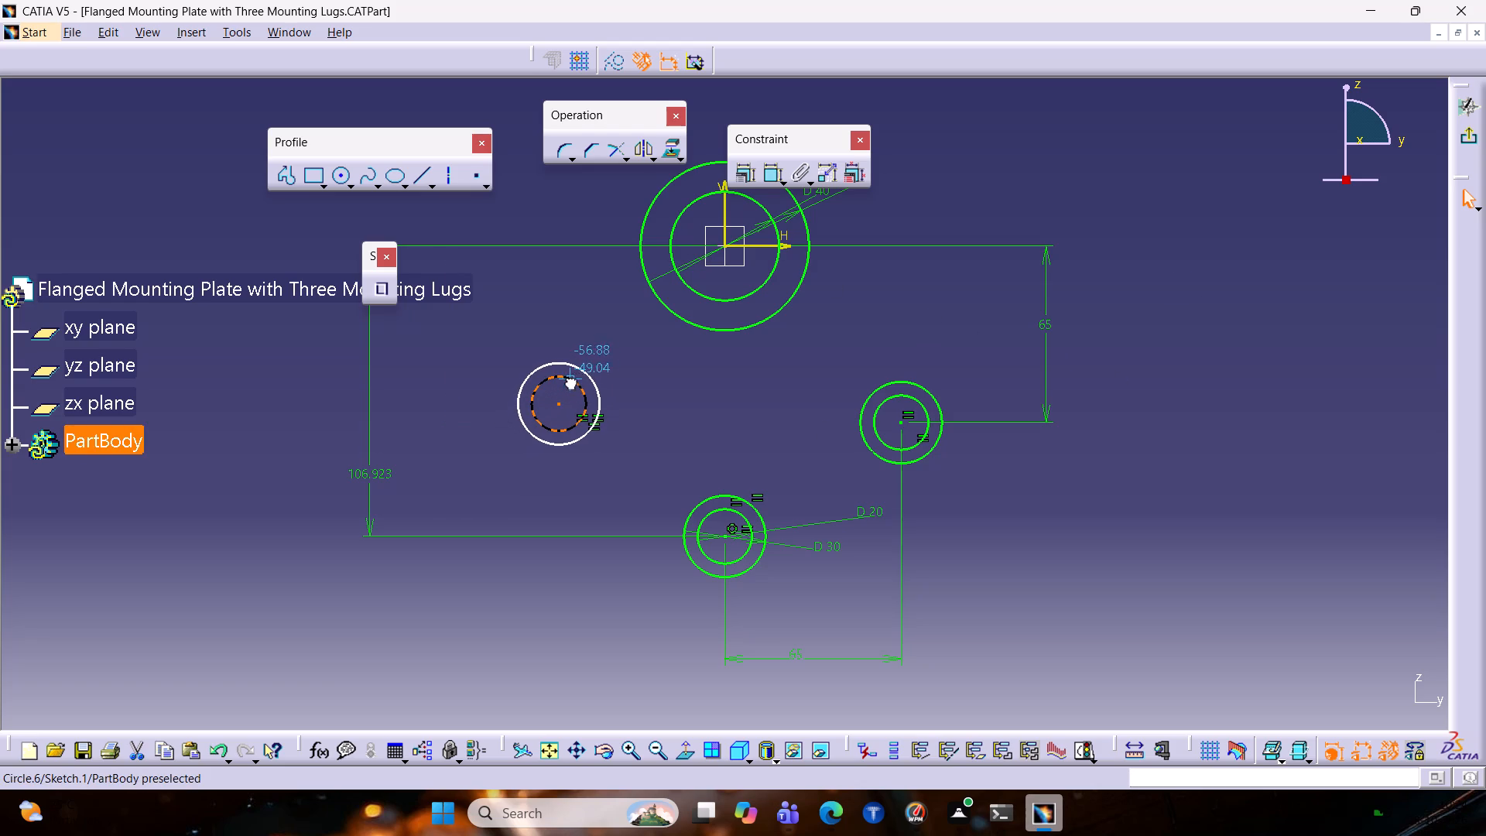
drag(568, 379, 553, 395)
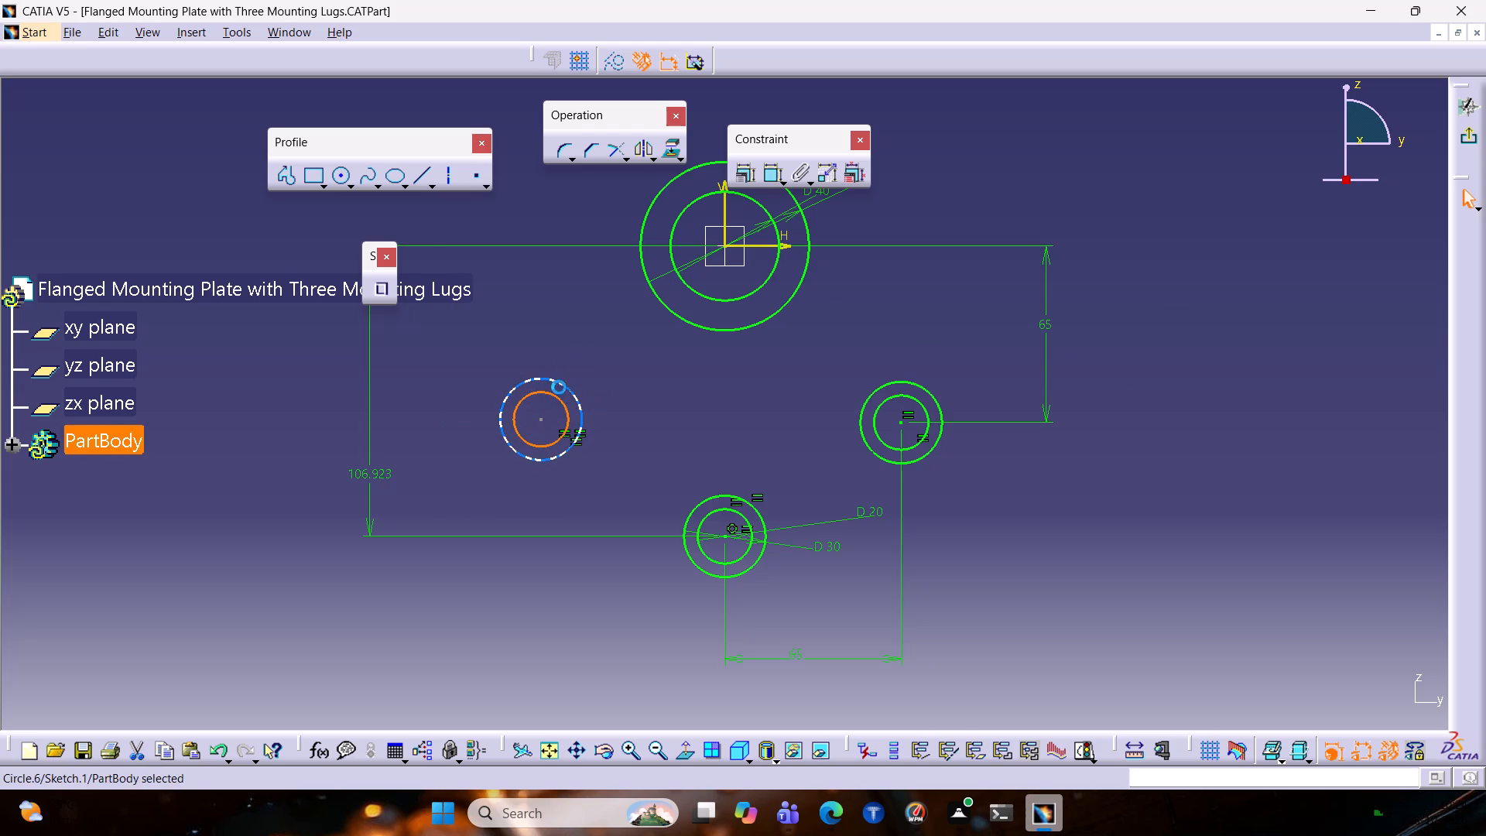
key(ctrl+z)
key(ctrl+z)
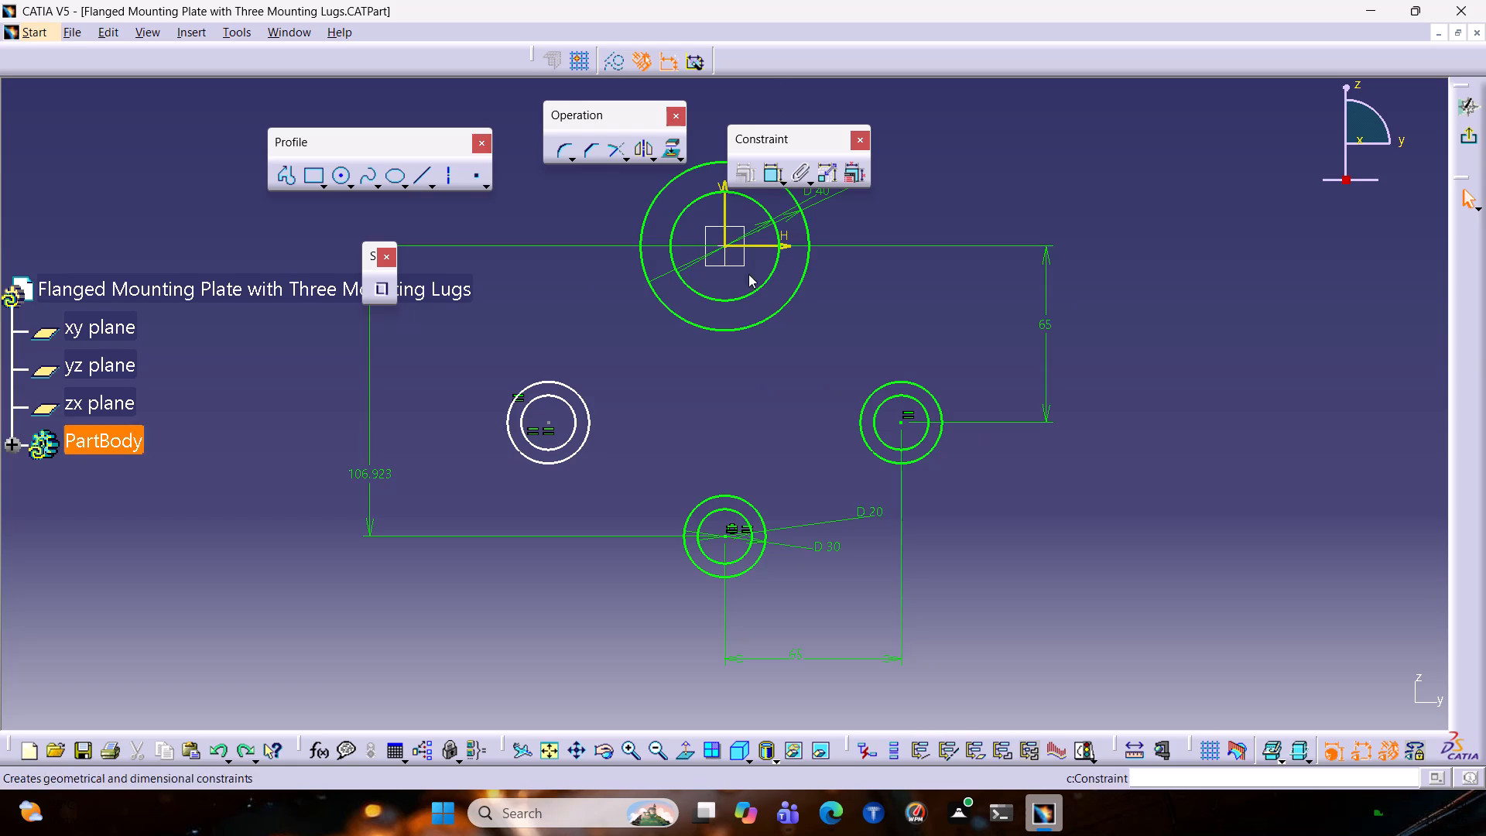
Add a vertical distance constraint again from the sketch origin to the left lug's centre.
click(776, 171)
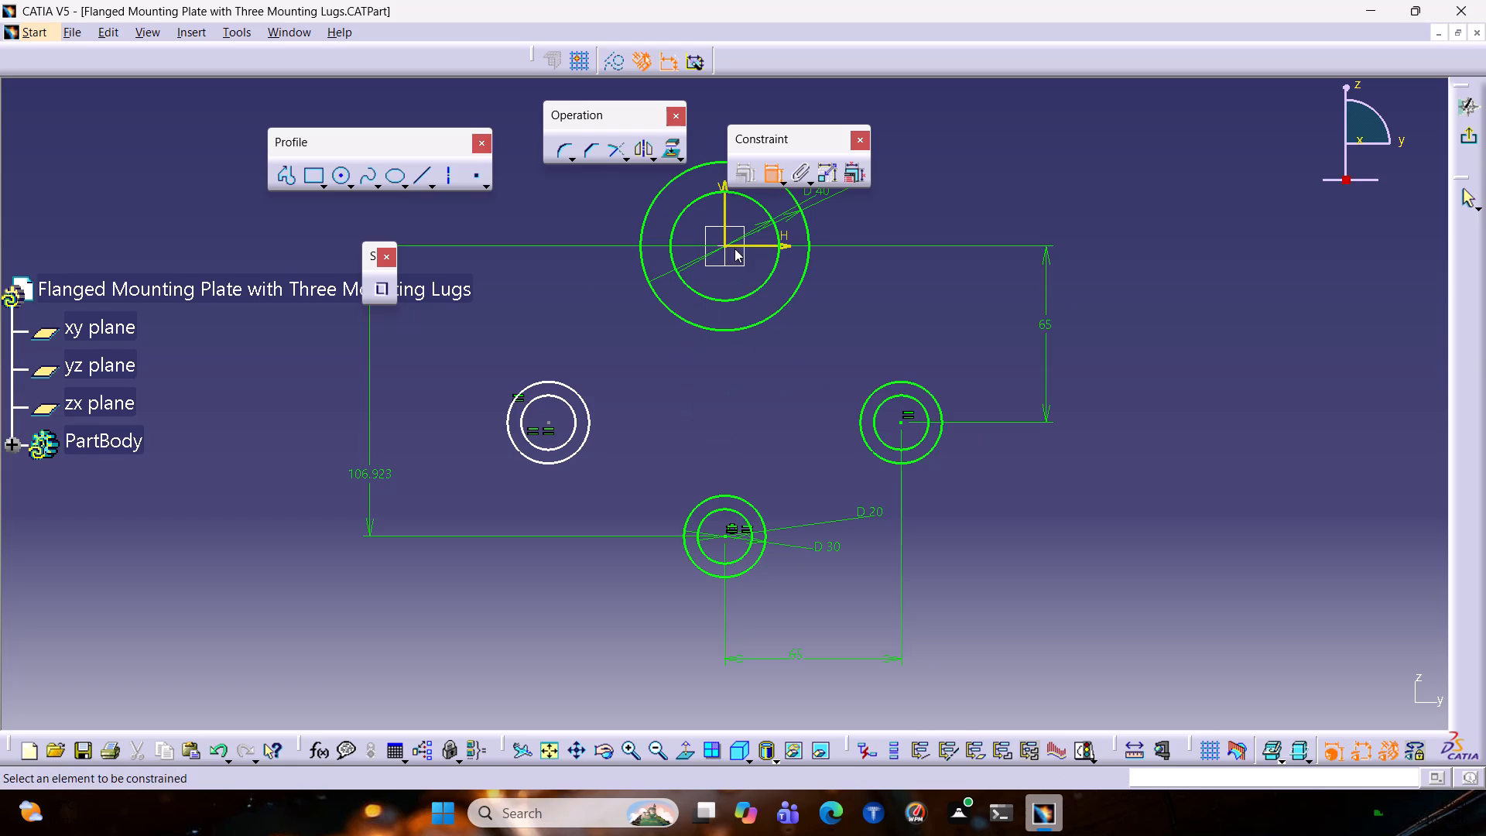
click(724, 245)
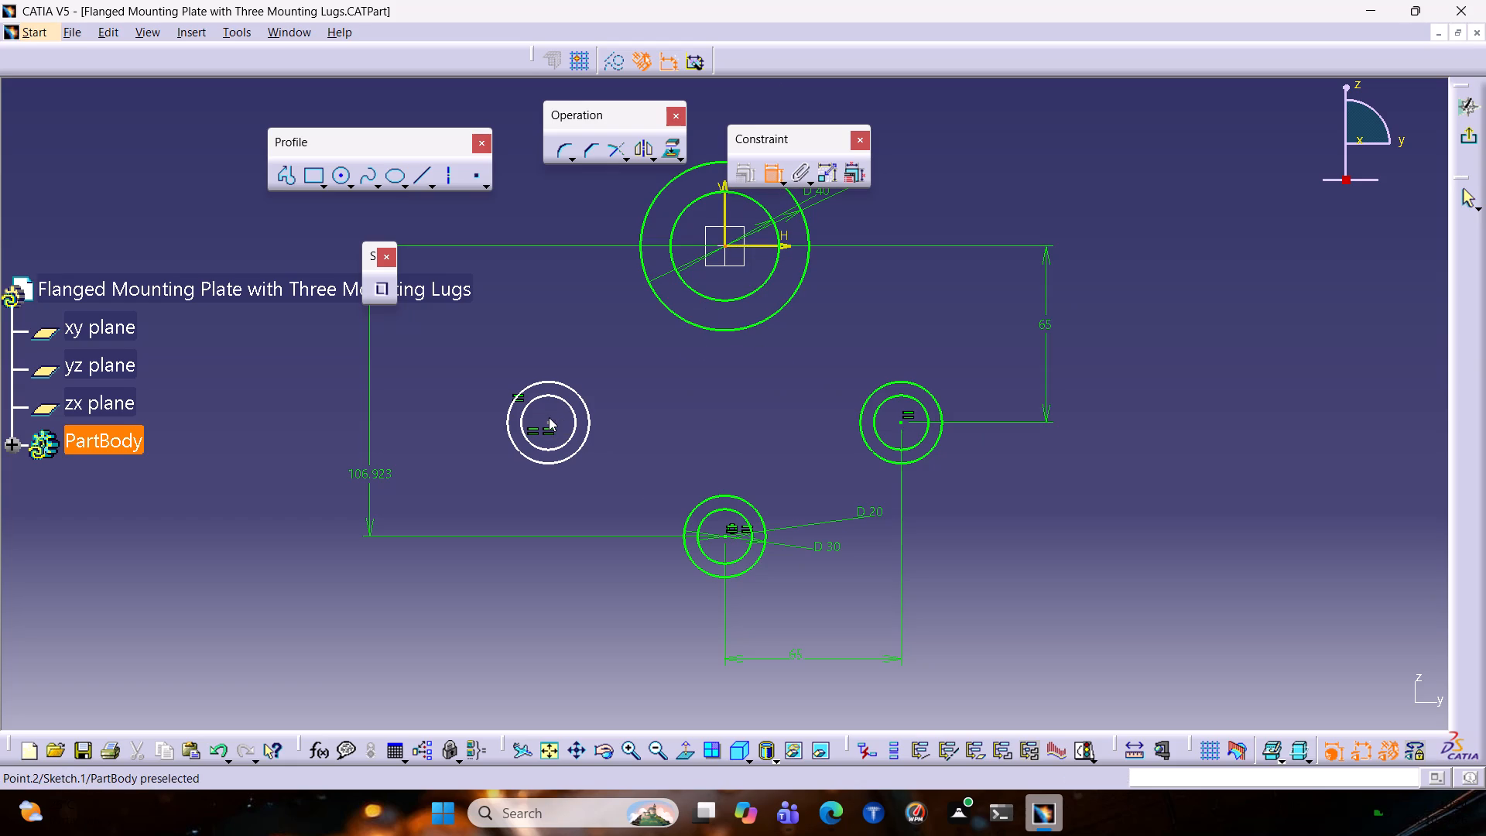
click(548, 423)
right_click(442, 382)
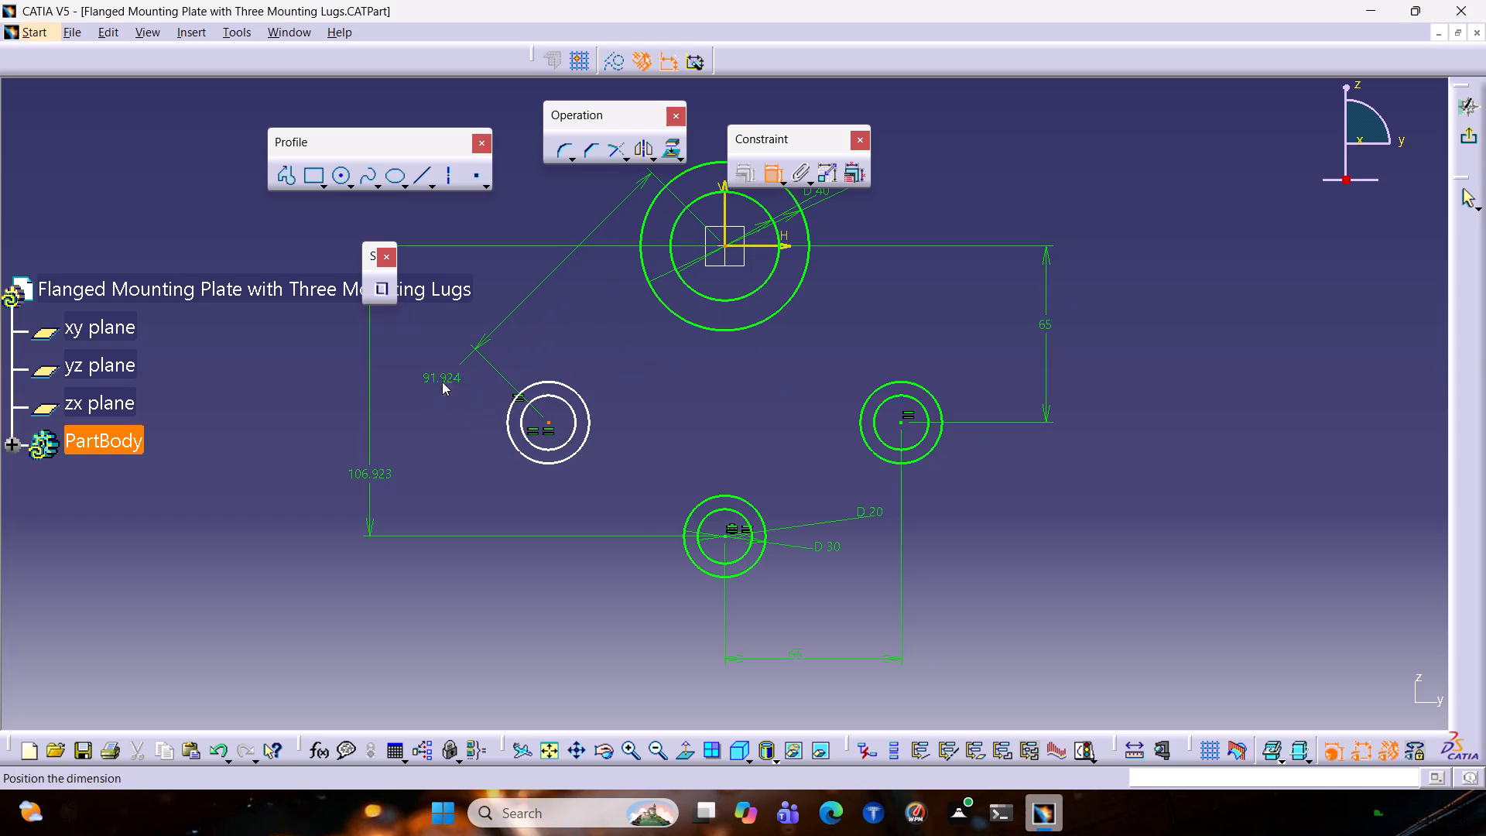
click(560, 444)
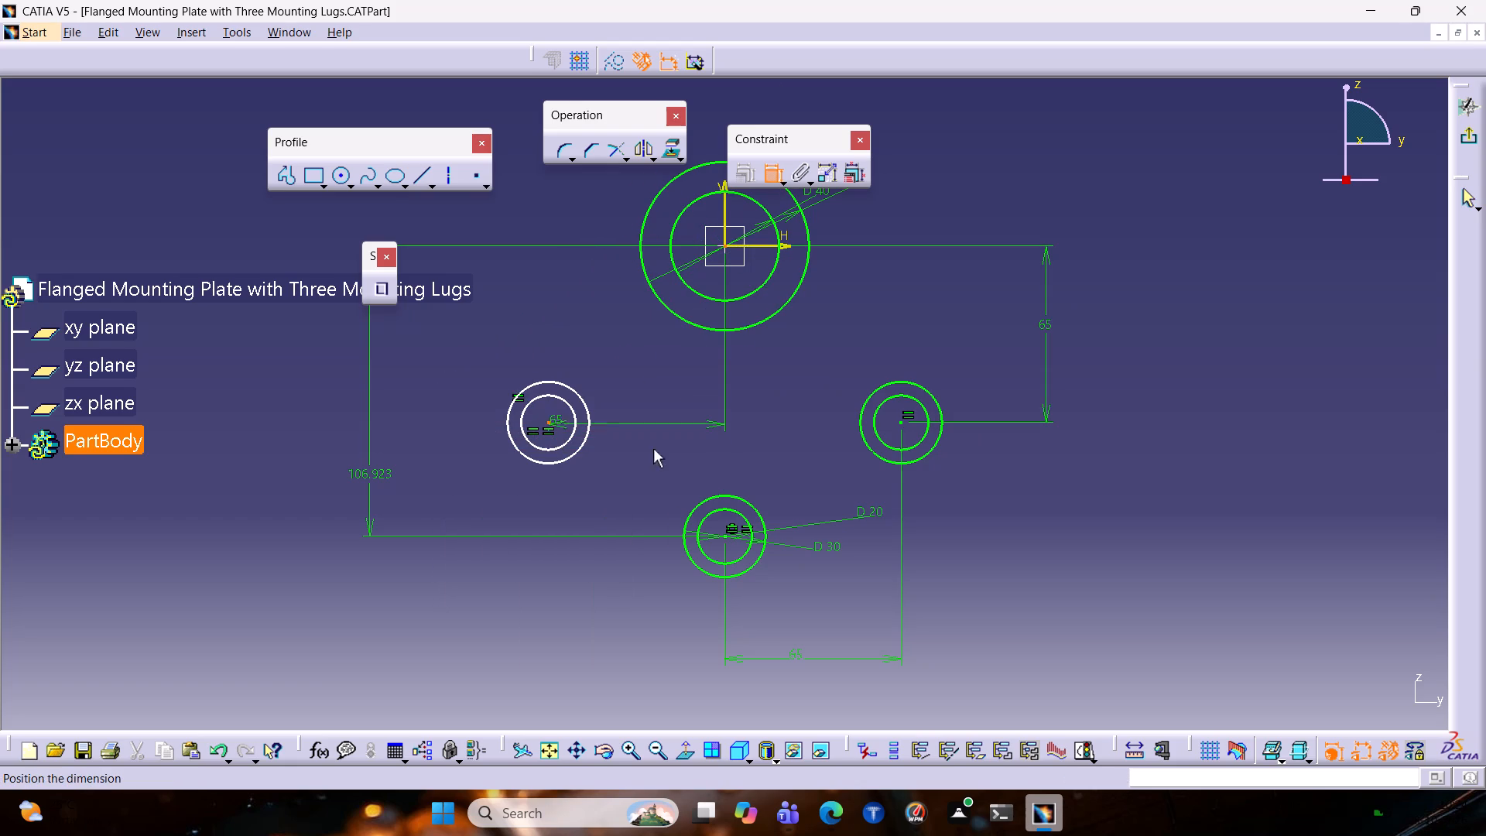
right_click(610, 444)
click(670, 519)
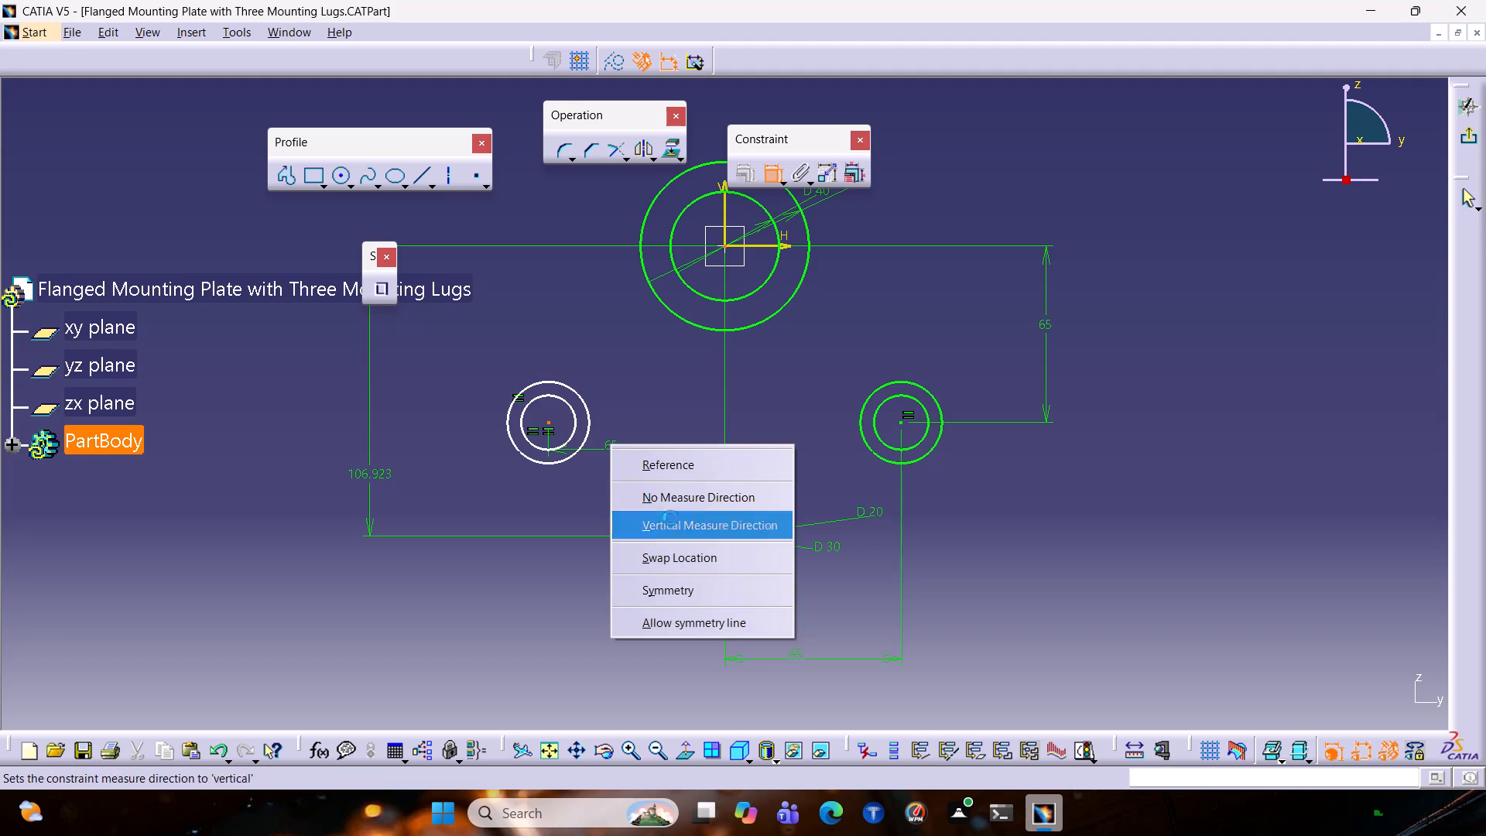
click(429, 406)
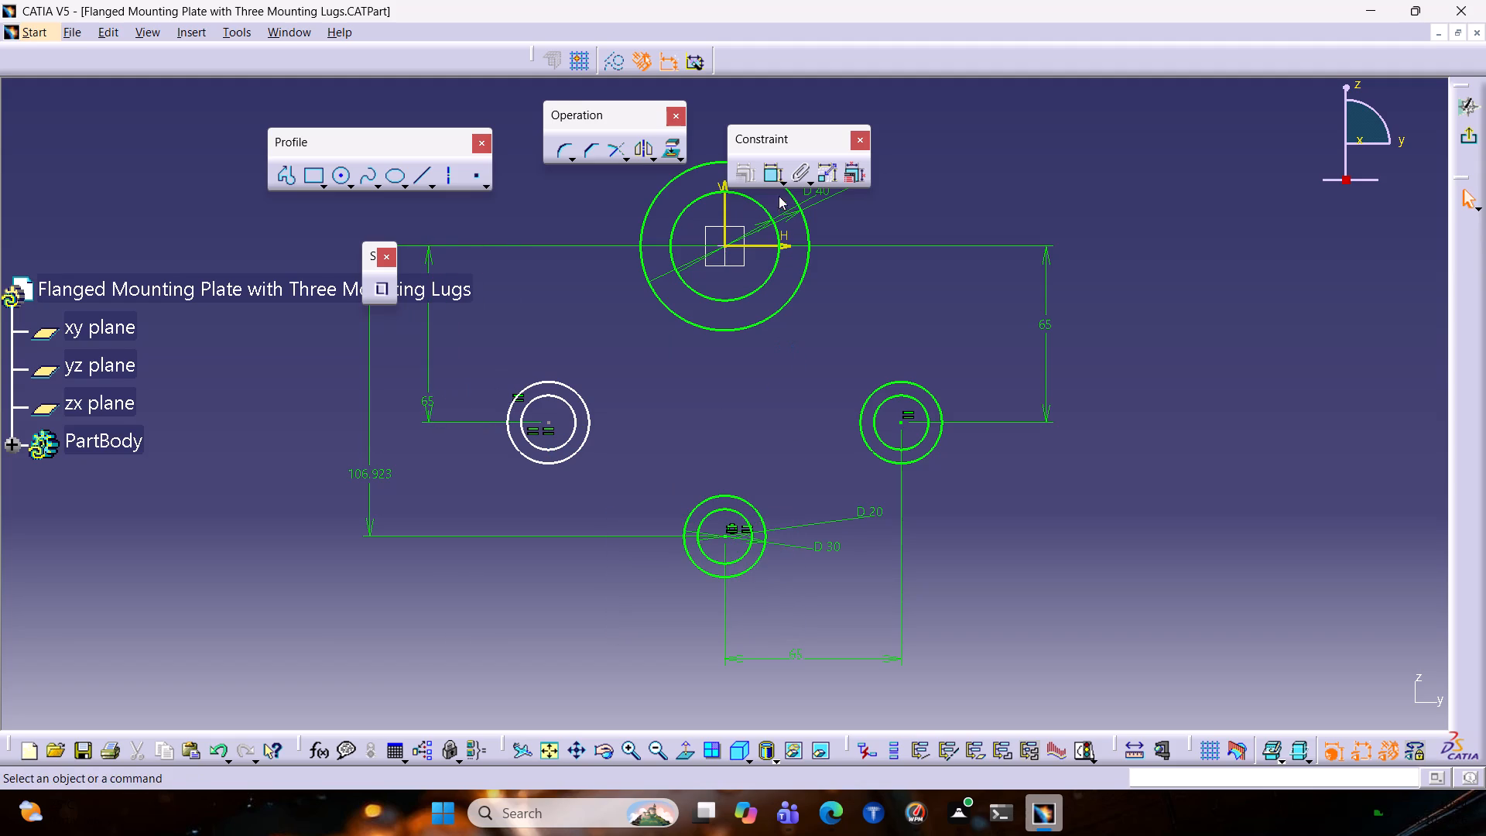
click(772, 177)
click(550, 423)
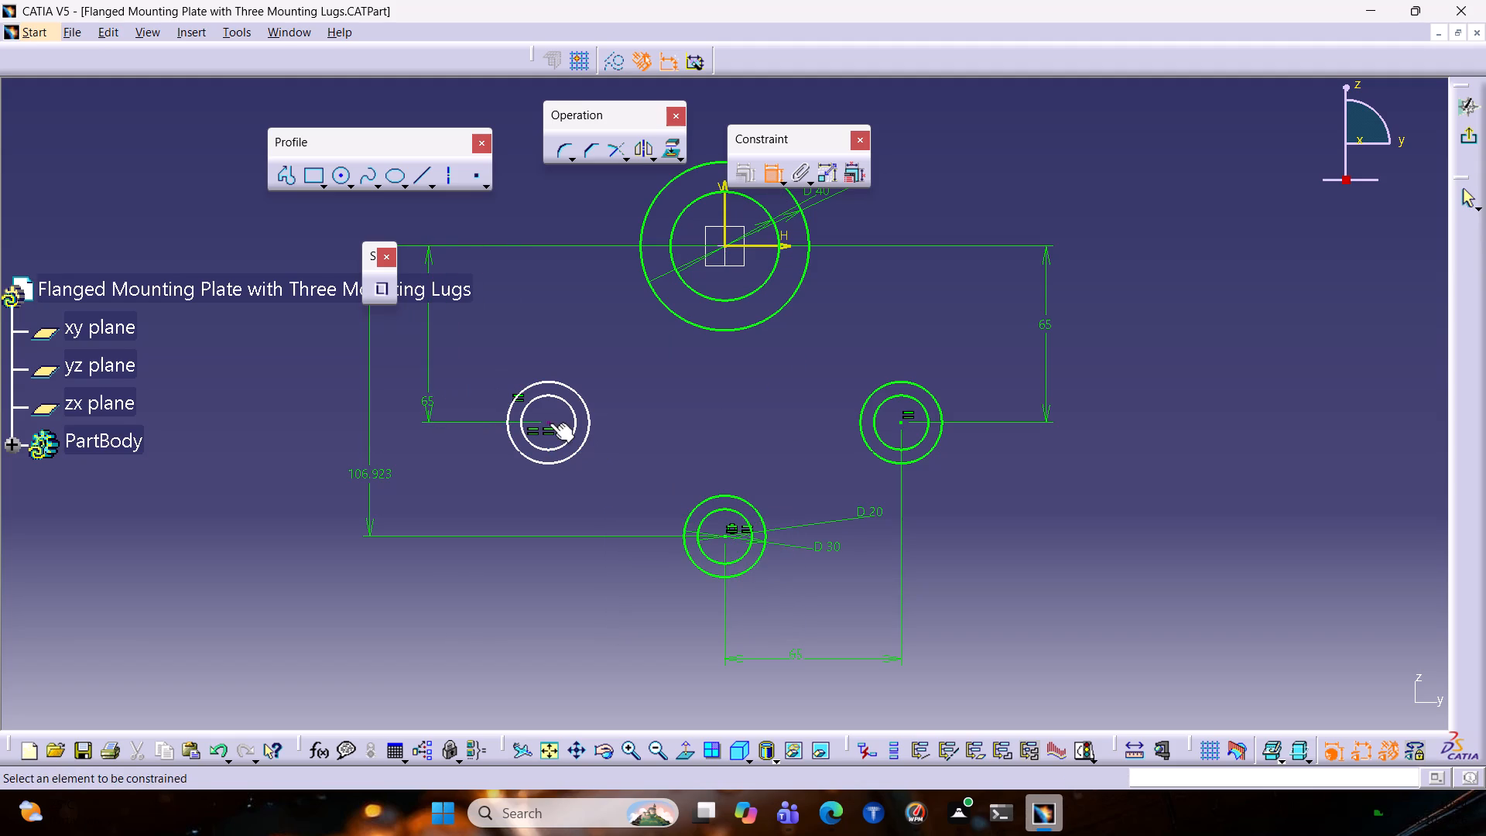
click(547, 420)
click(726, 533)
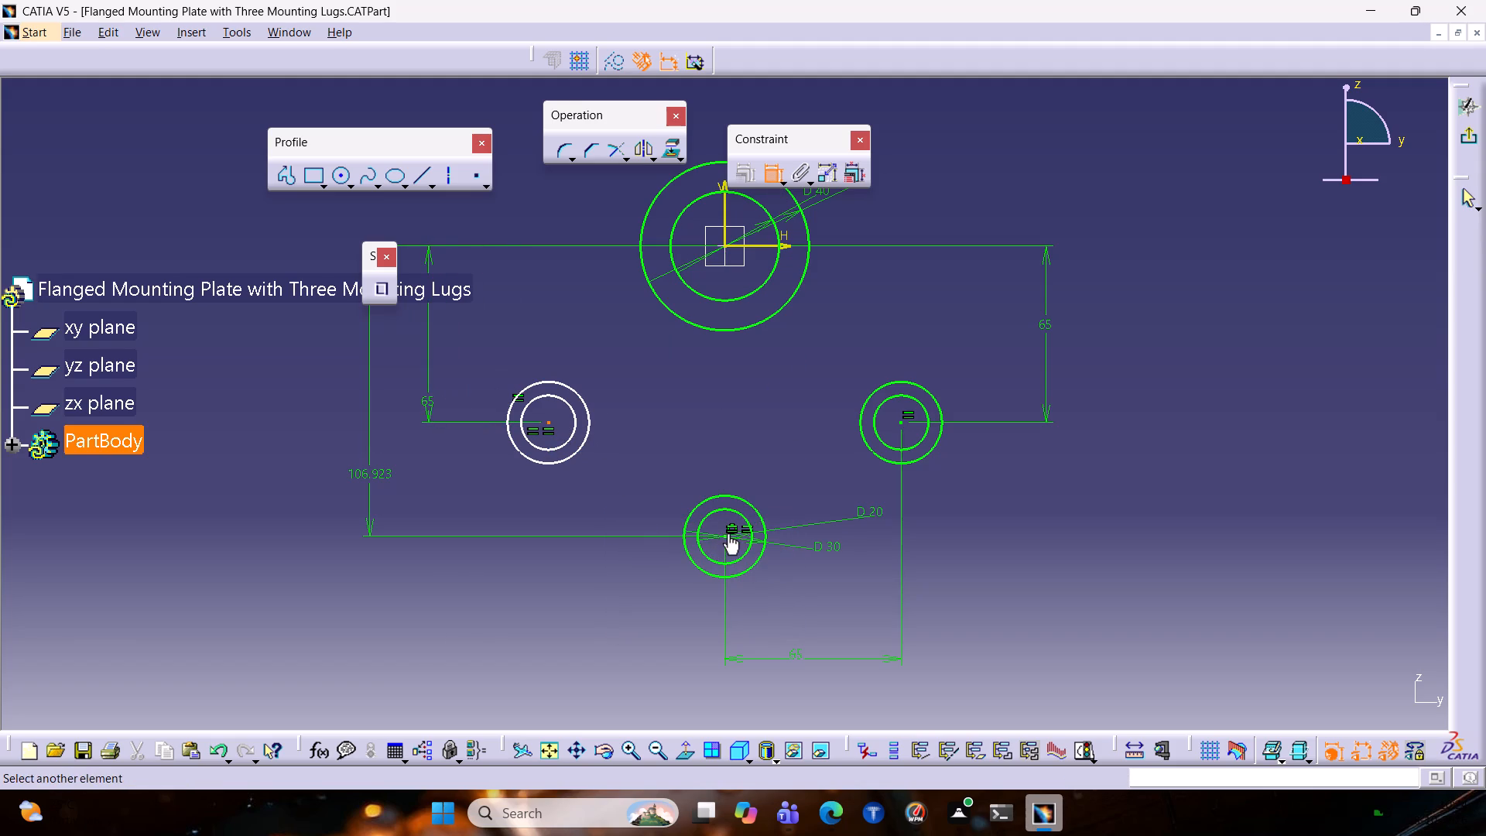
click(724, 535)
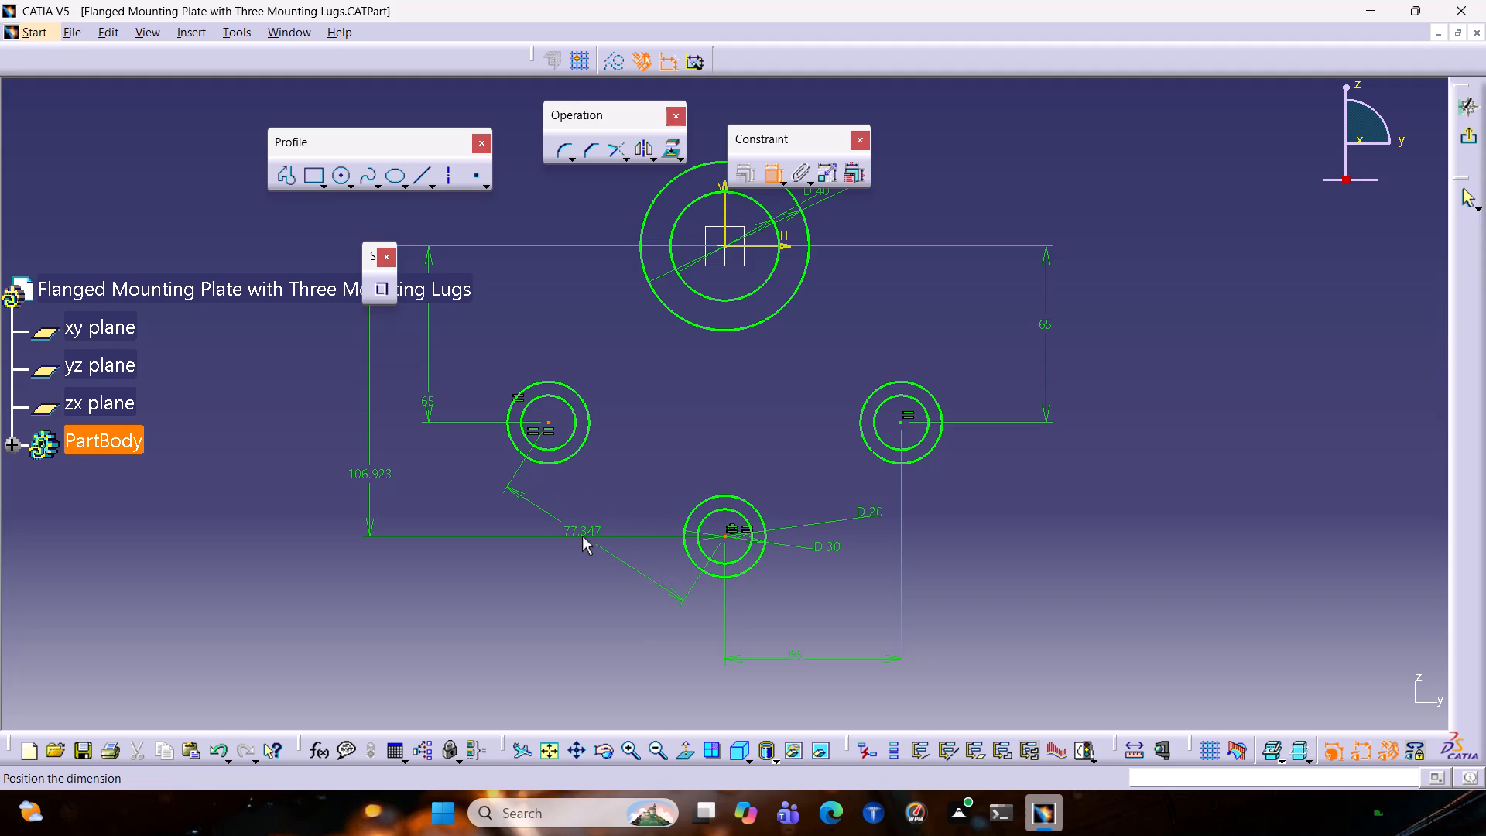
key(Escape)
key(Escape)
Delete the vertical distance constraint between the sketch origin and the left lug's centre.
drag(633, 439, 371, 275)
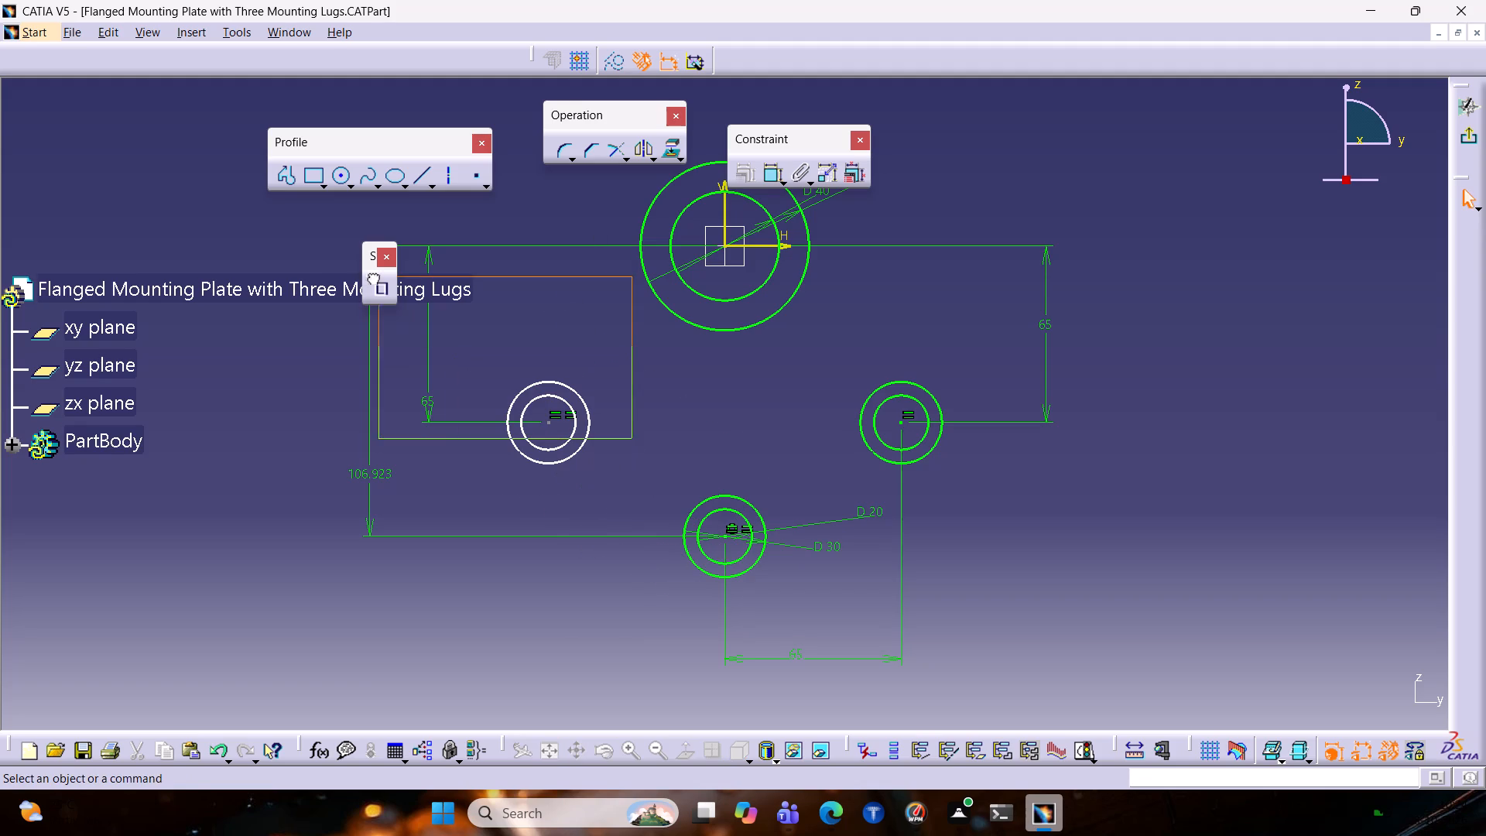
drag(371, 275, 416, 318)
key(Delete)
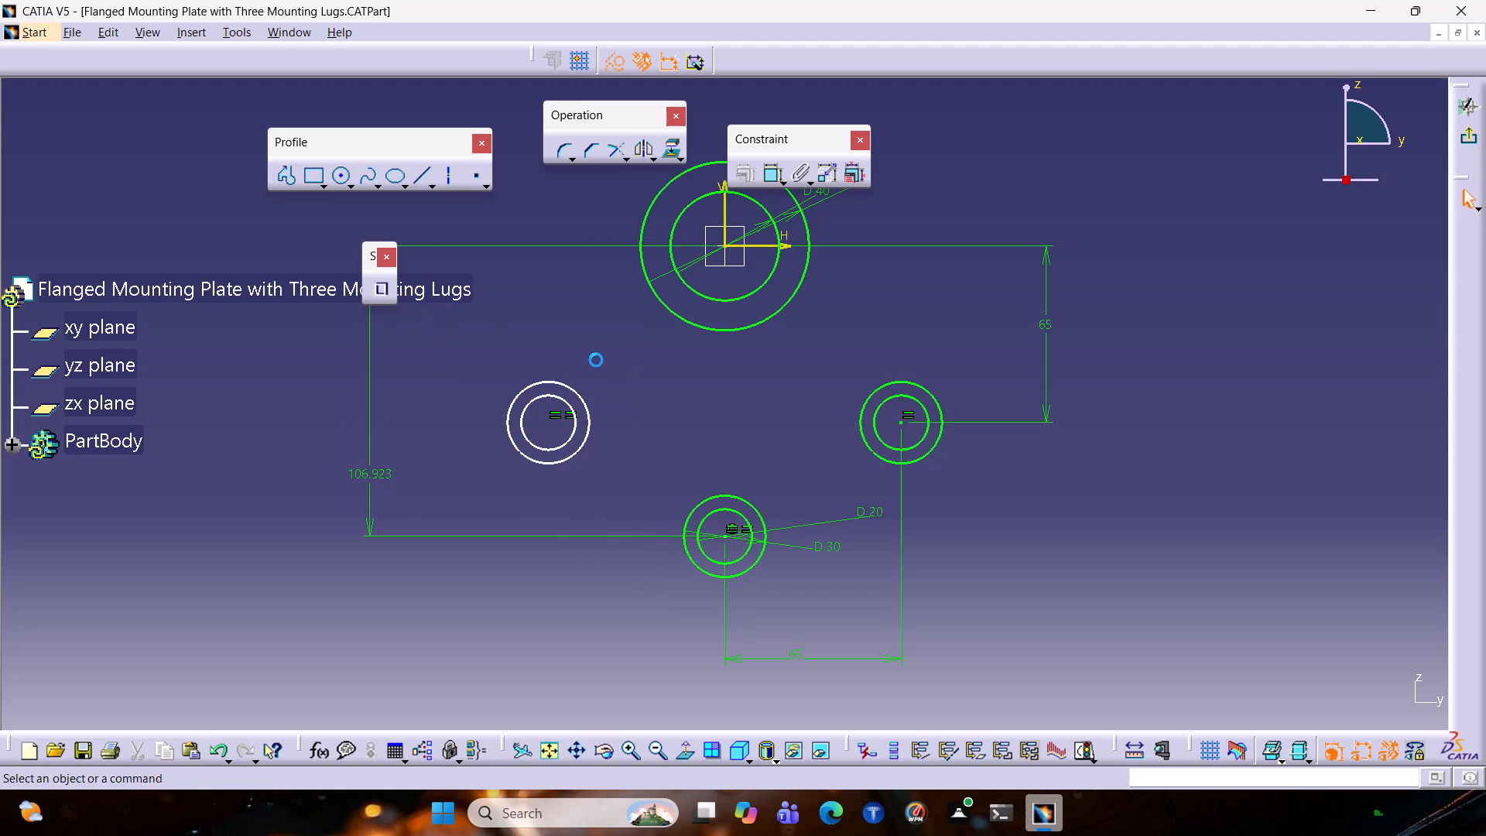
Delete both concentric circles of the left lug from the sketch.
drag(606, 460, 459, 377)
key(Delete)
drag(661, 445, 519, 423)
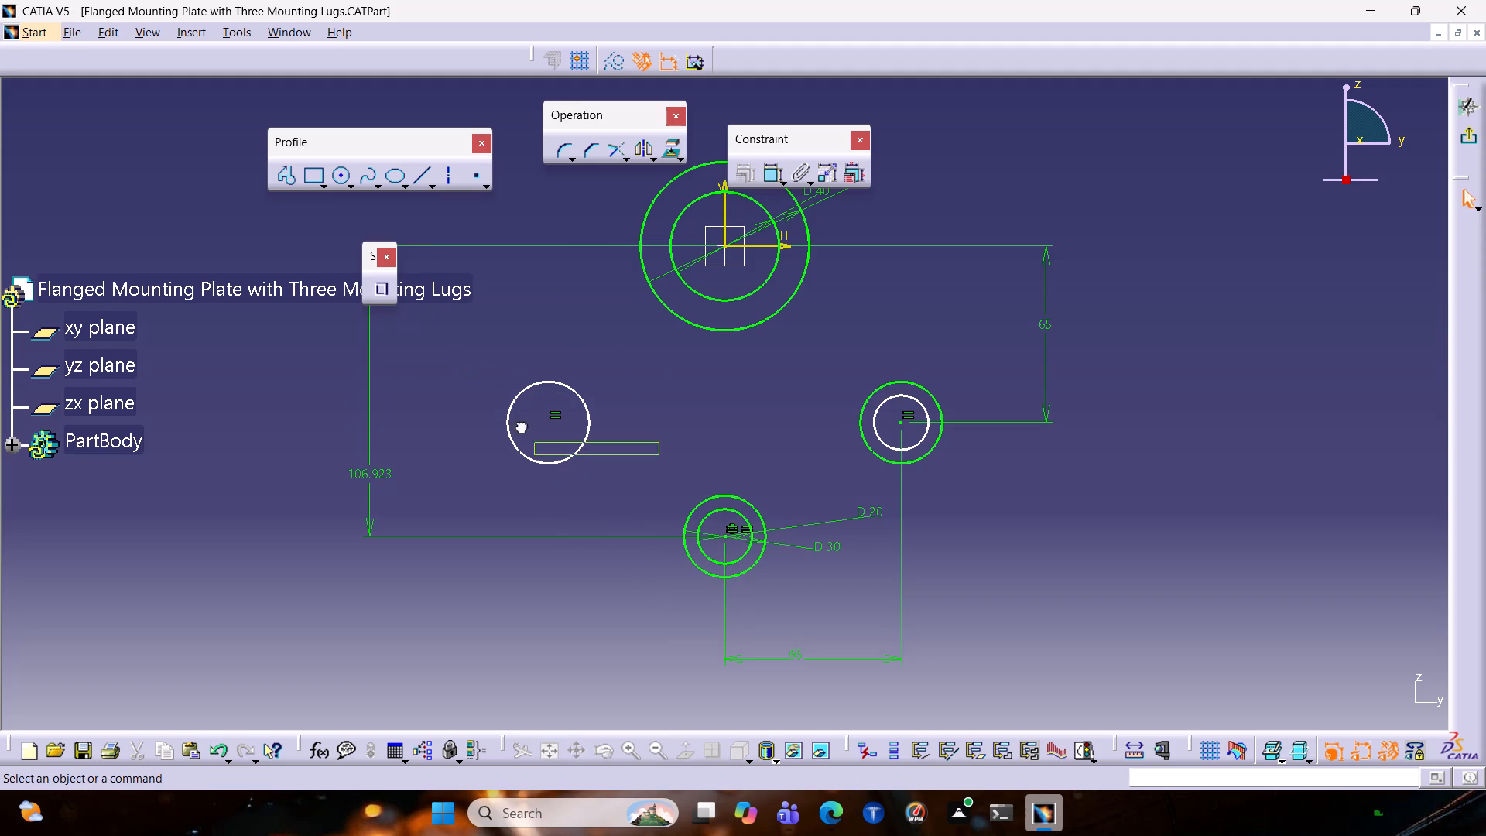
drag(519, 423, 495, 355)
key(Delete)
click(574, 462)
click(574, 451)
key(Delete)
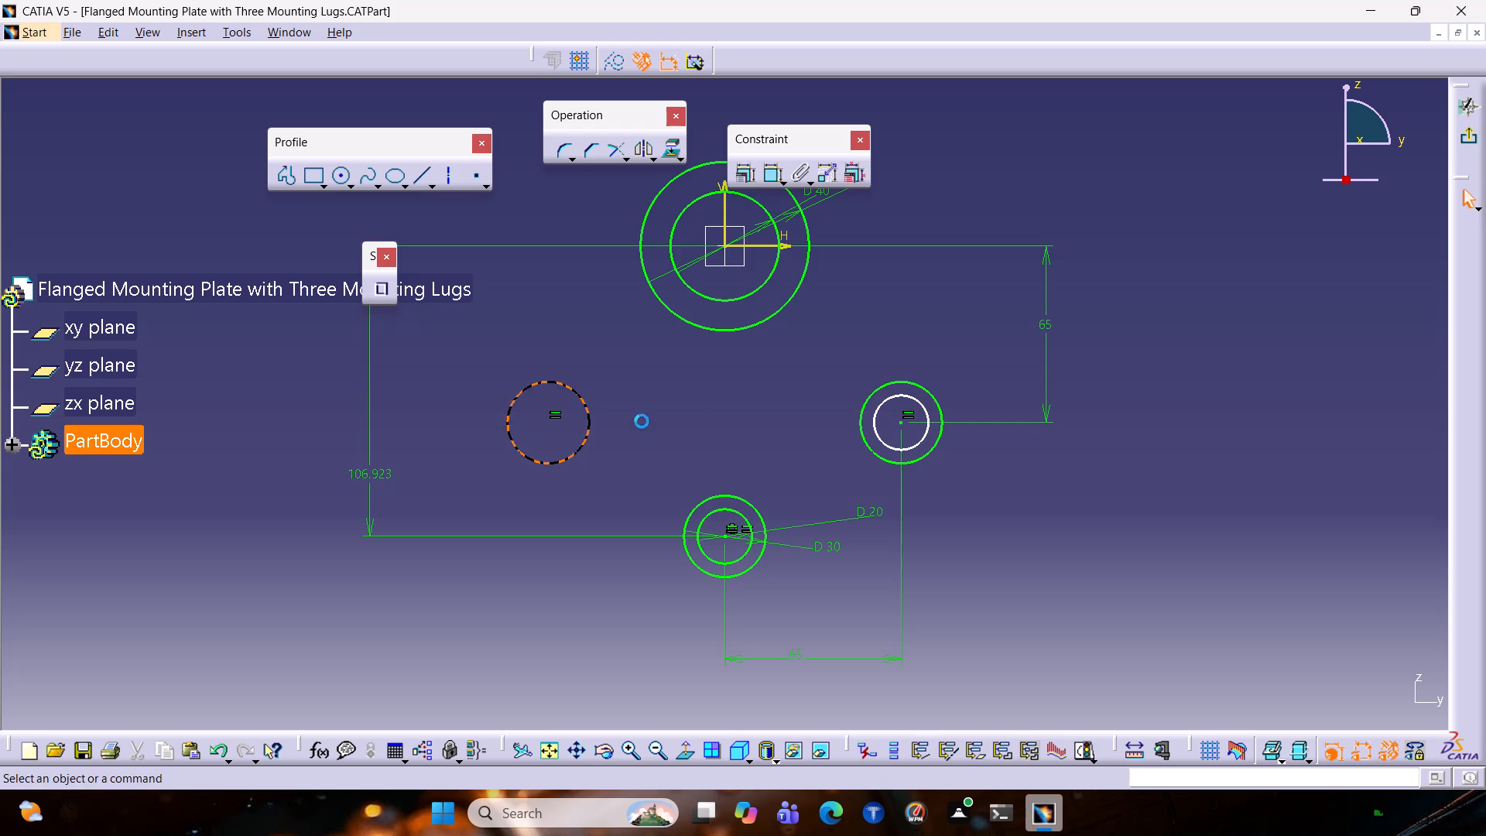
Mirror the right lug's inner and outer circles about the sketch's vertical axis to recreate the left lug.
click(919, 440)
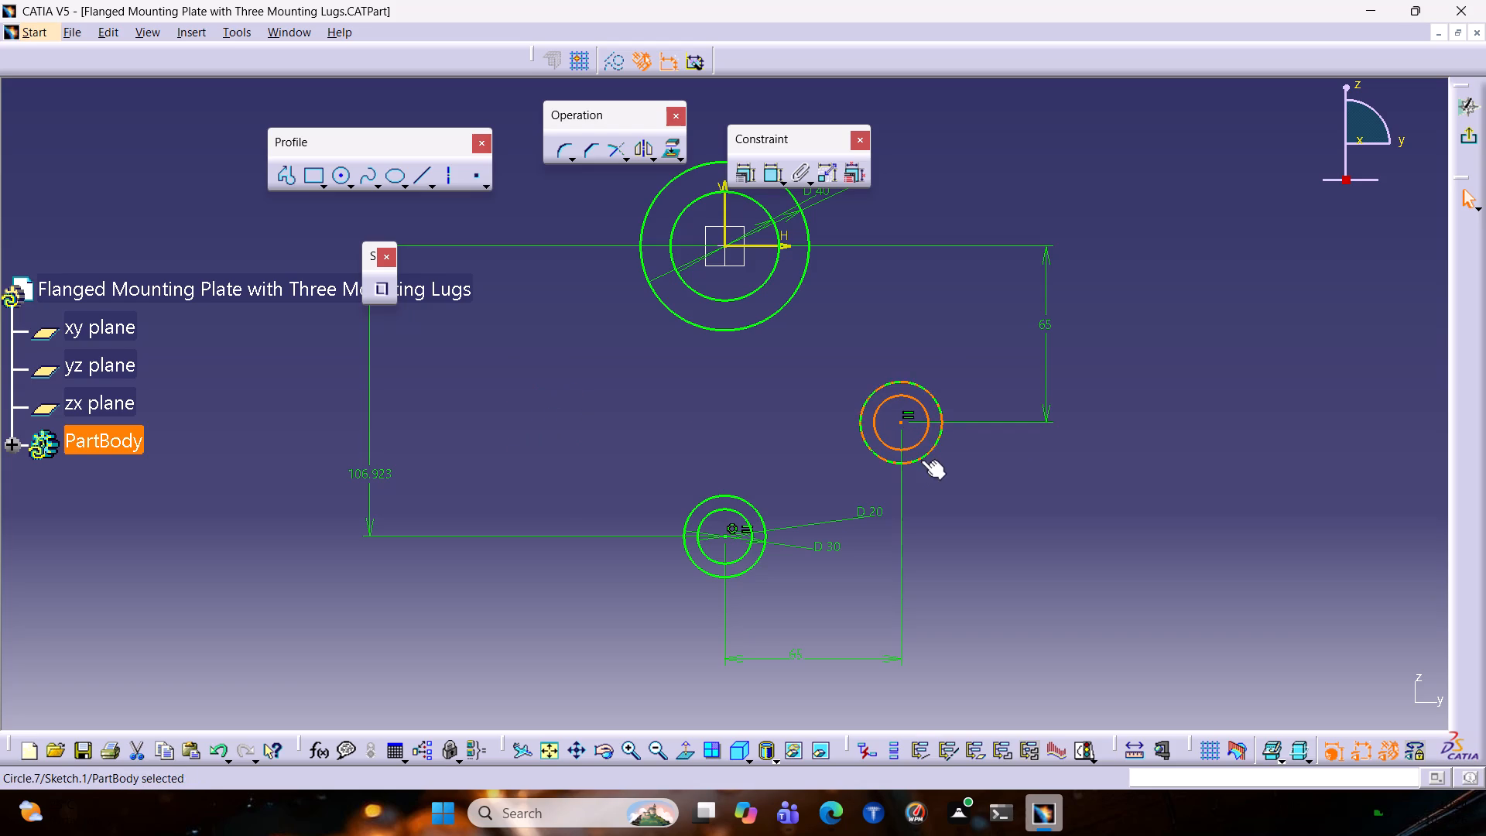
ctrl+click(921, 459)
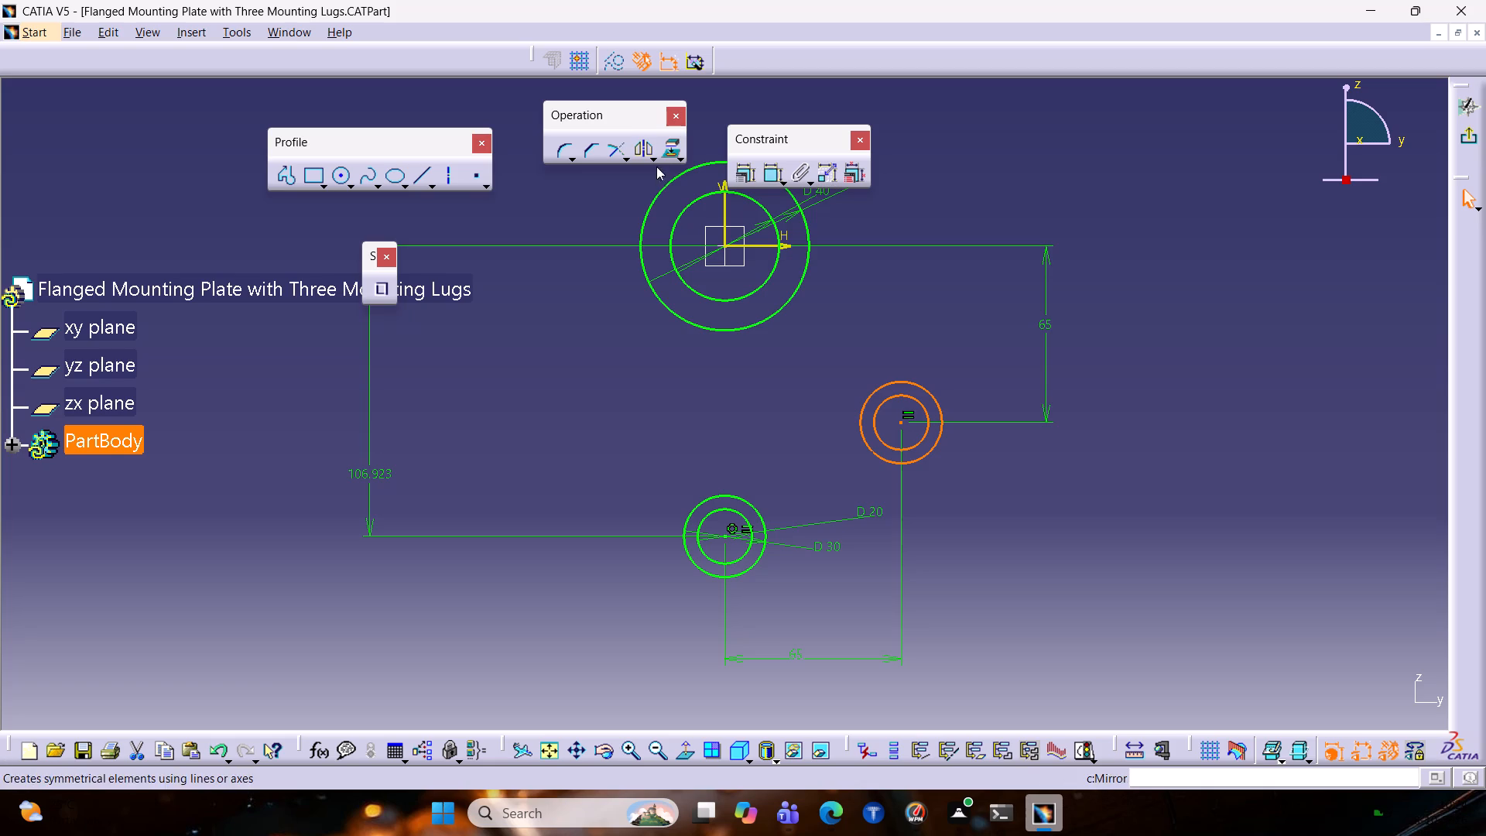
click(642, 156)
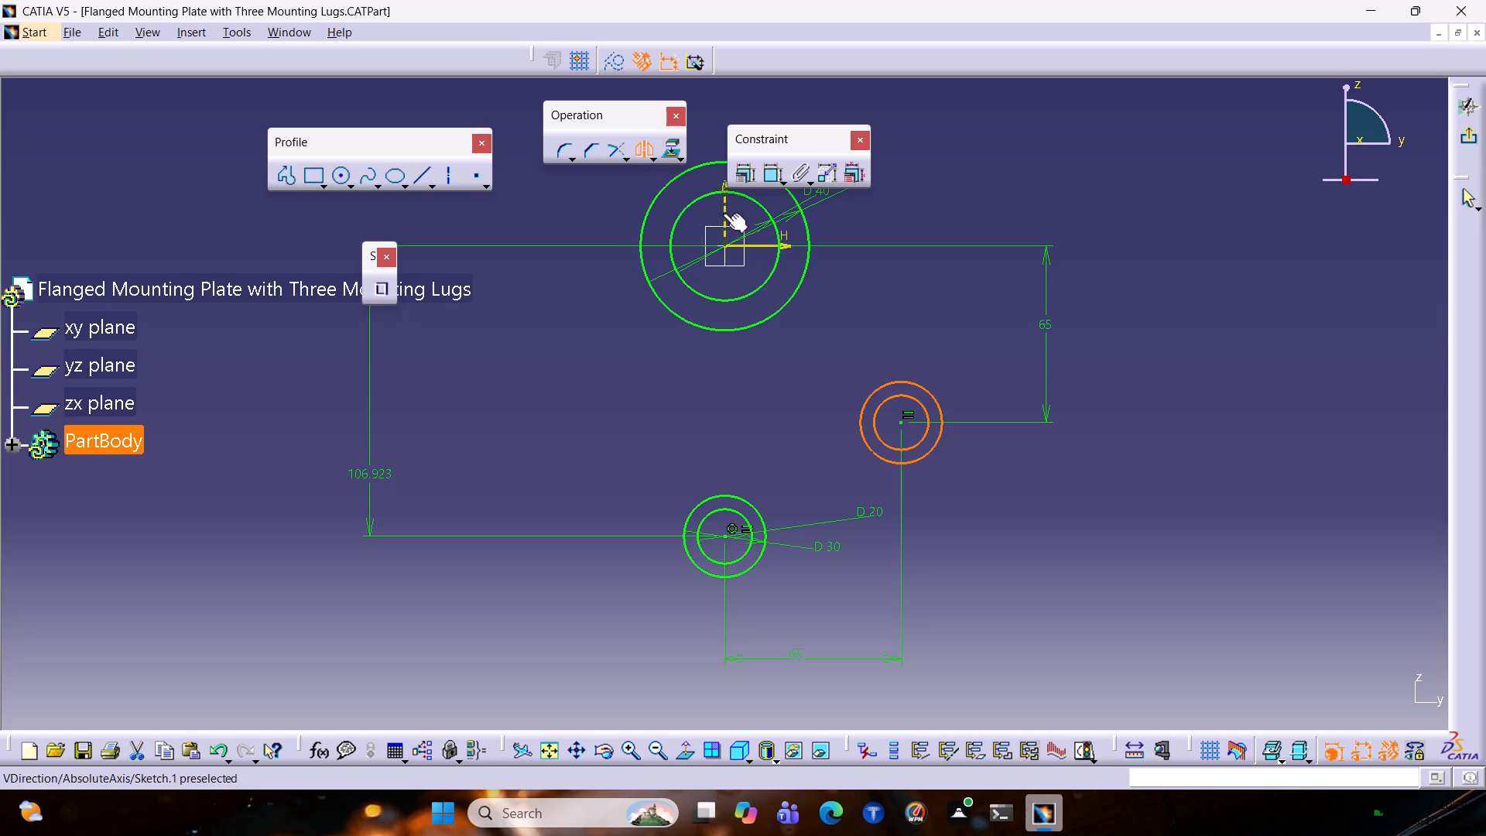
click(724, 212)
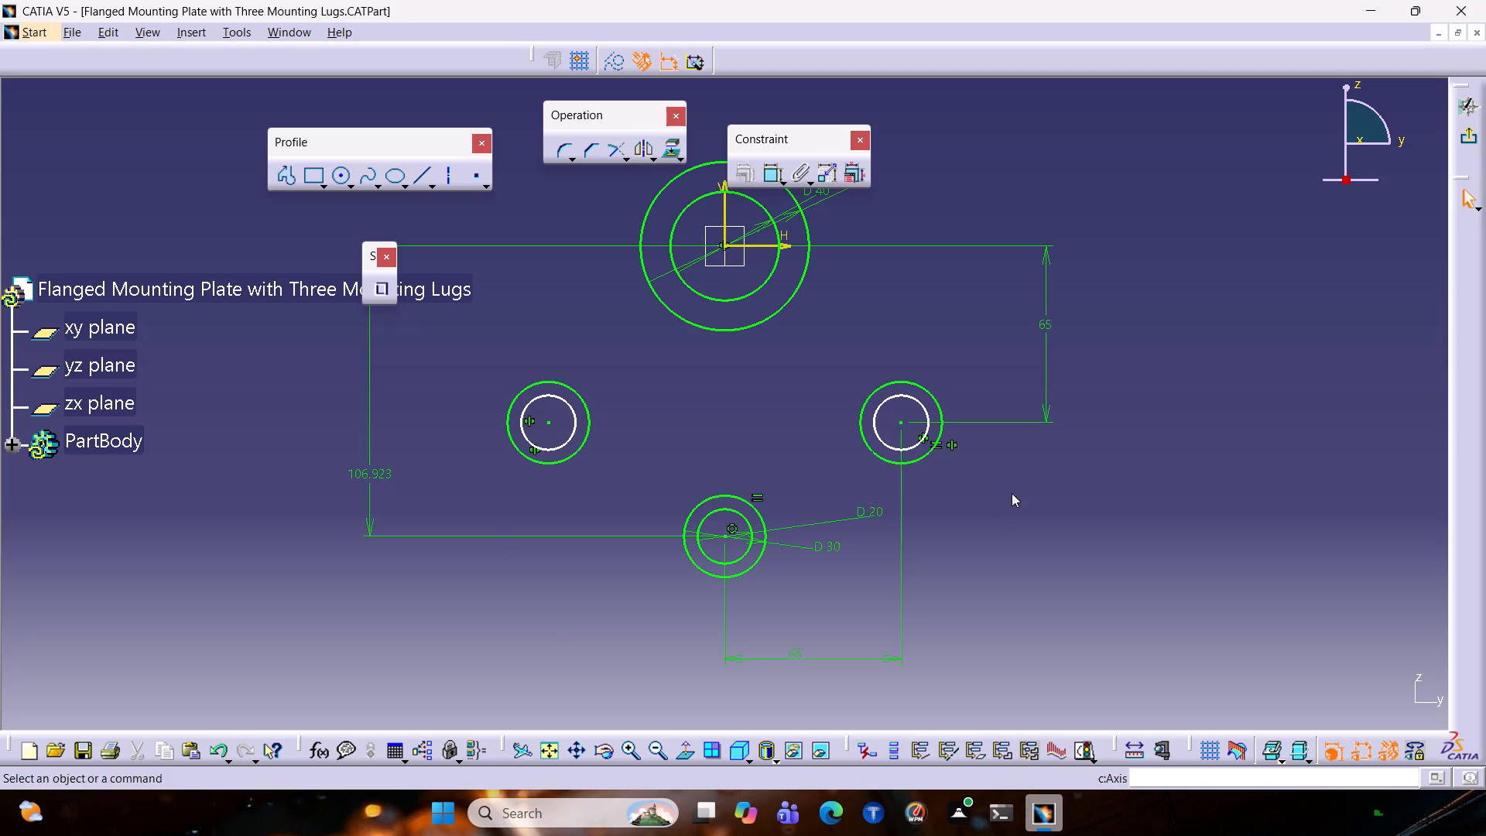
click(1012, 492)
Apply an Equal constraint to the inner circles of the lower, right and left lugs.
click(747, 546)
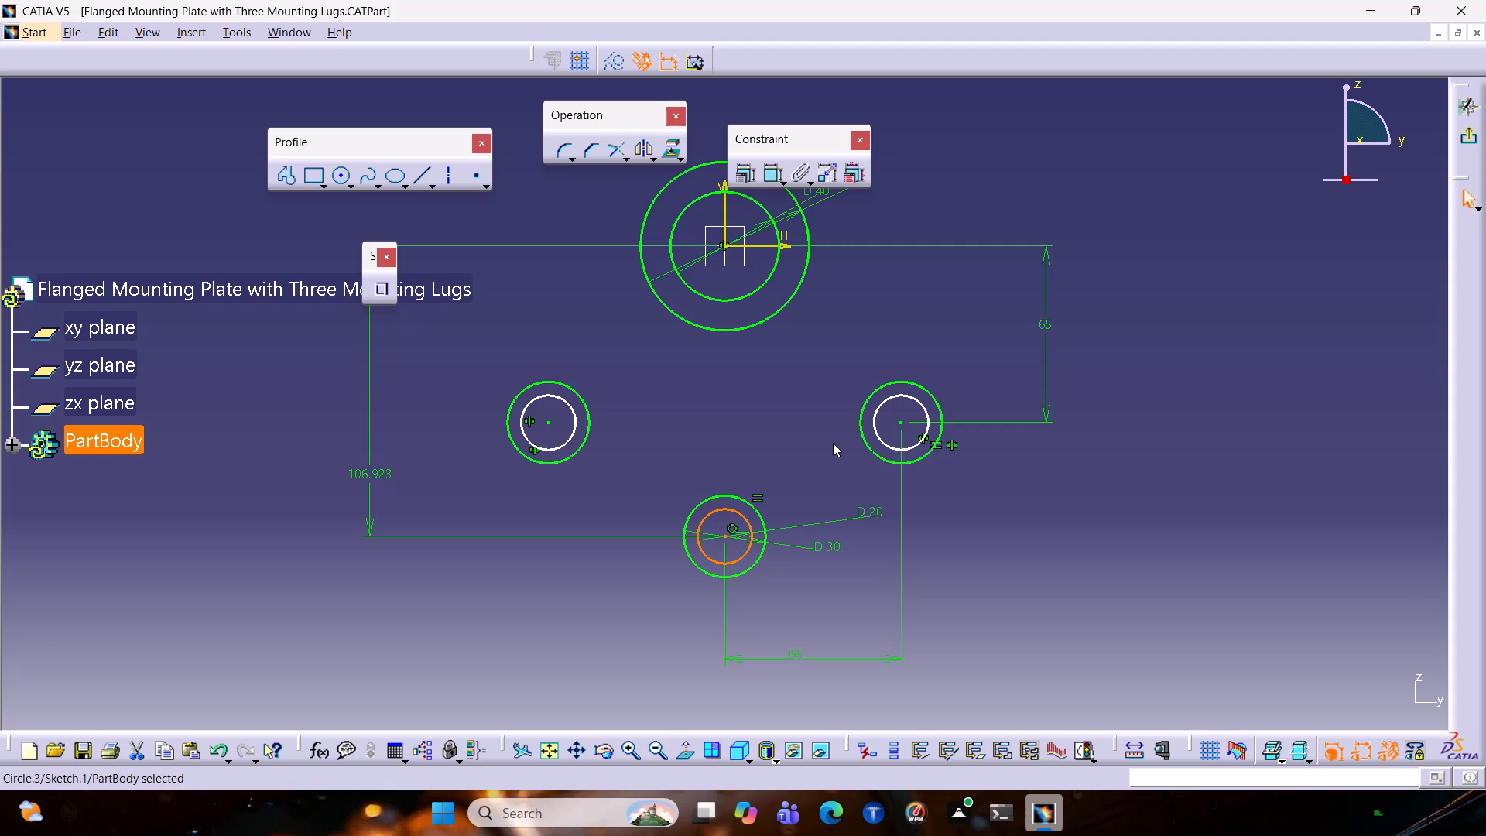
ctrl+click(890, 444)
ctrl+click(566, 437)
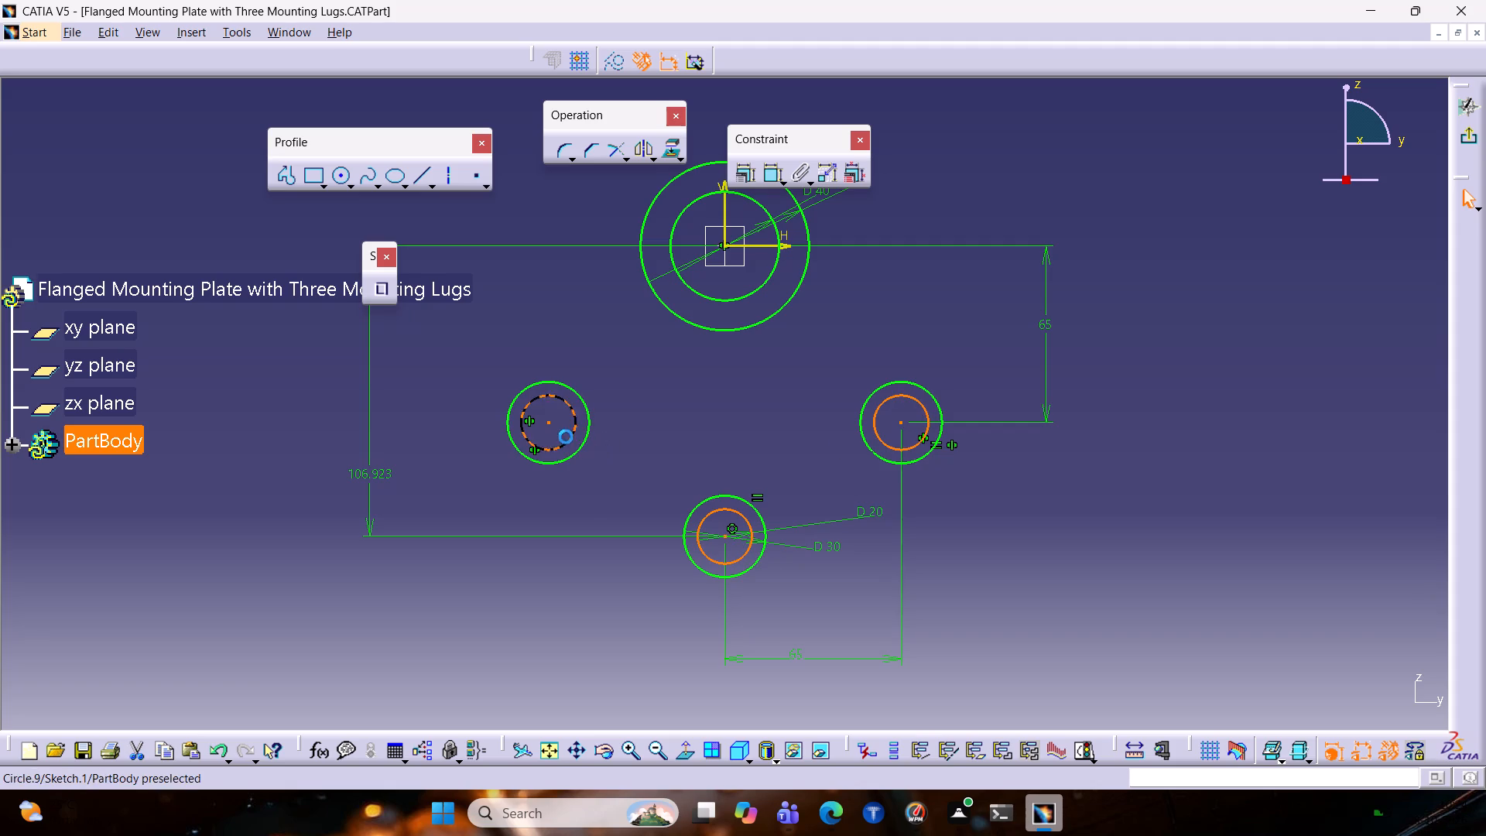
click(741, 173)
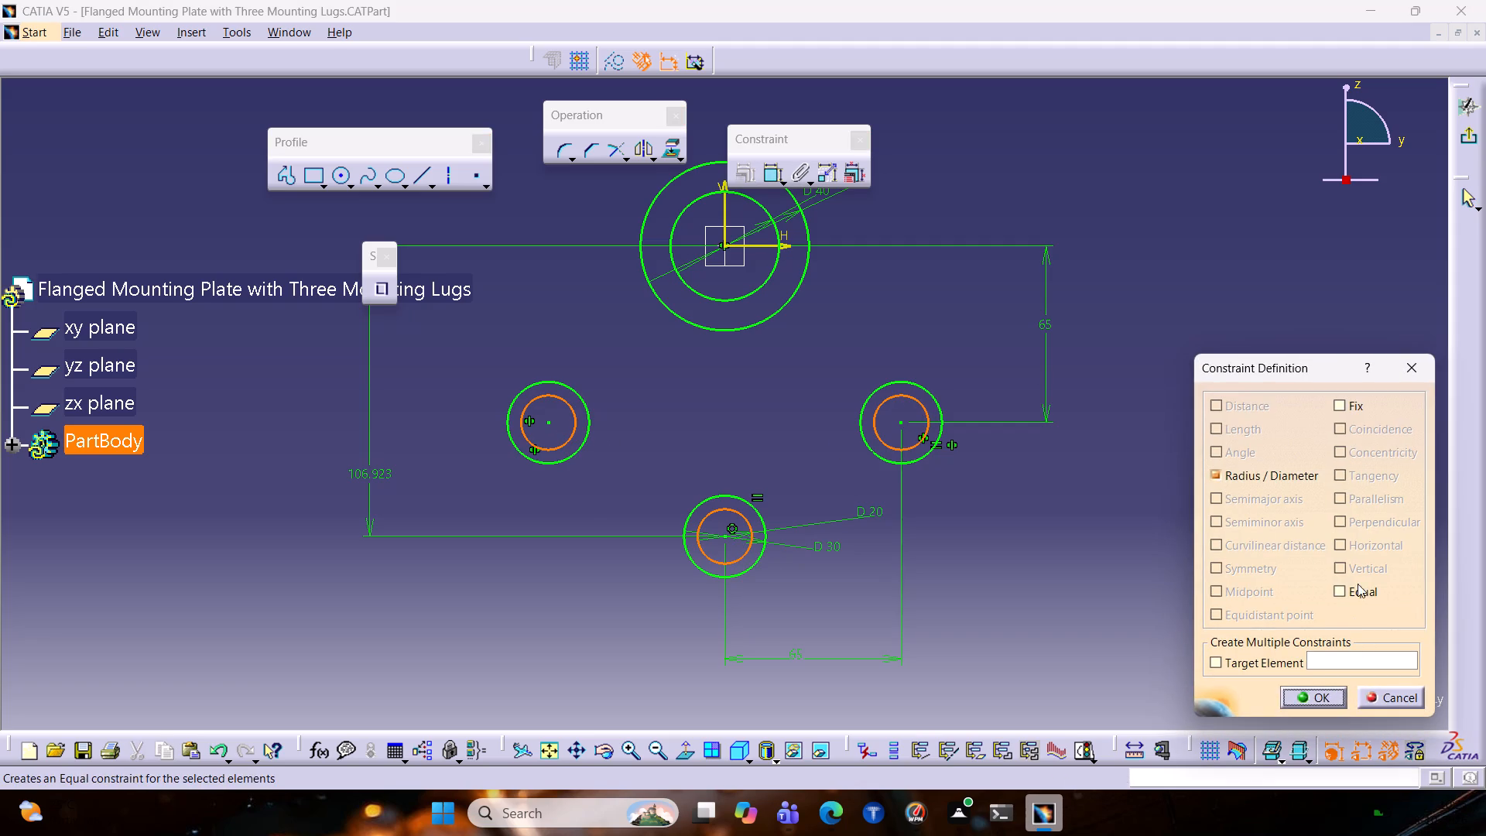
click(1358, 583)
click(1310, 695)
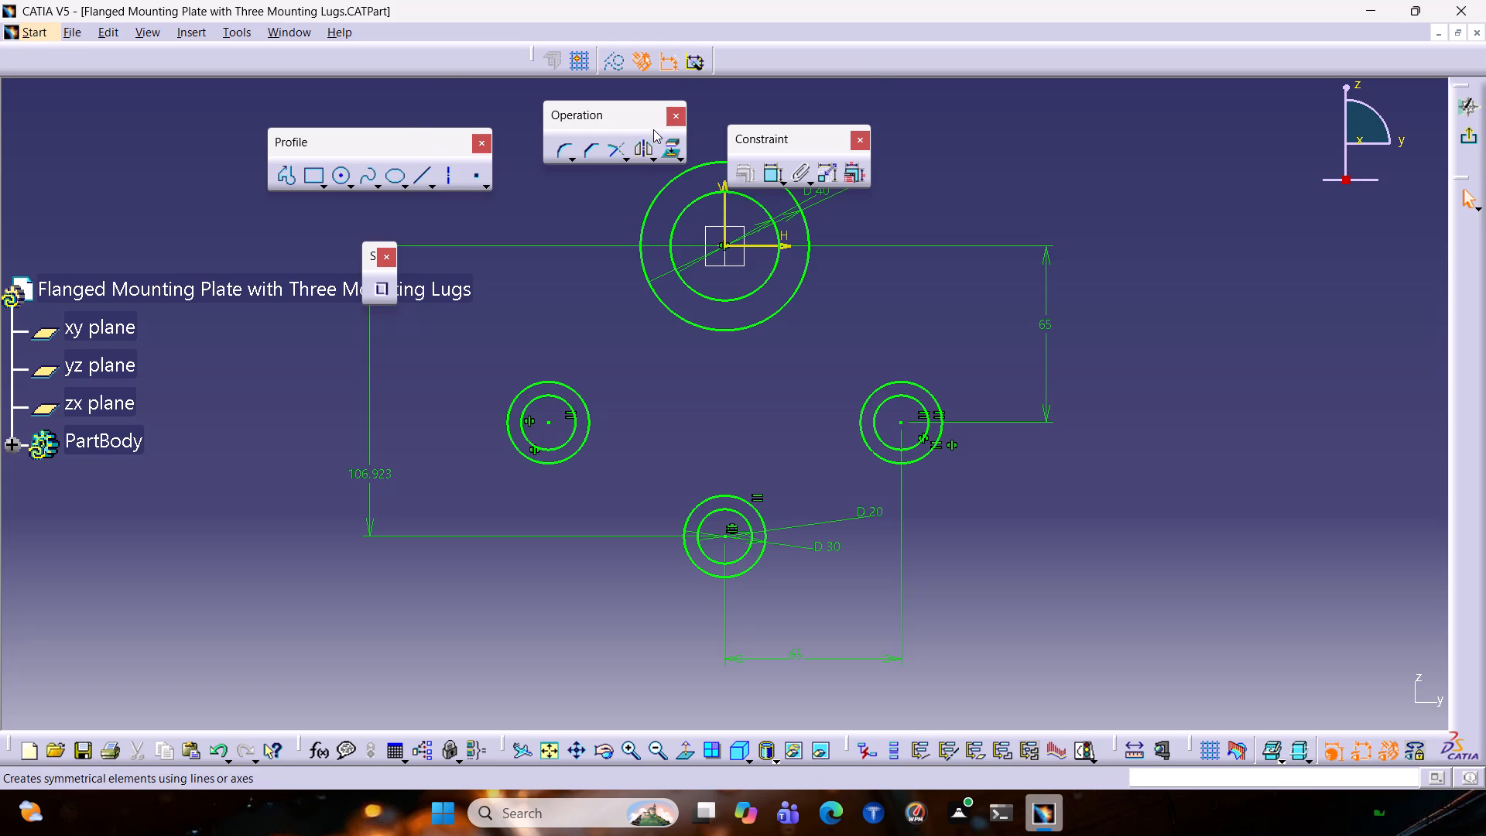
Start a new centre-and-radius circle in the sketch.
click(338, 175)
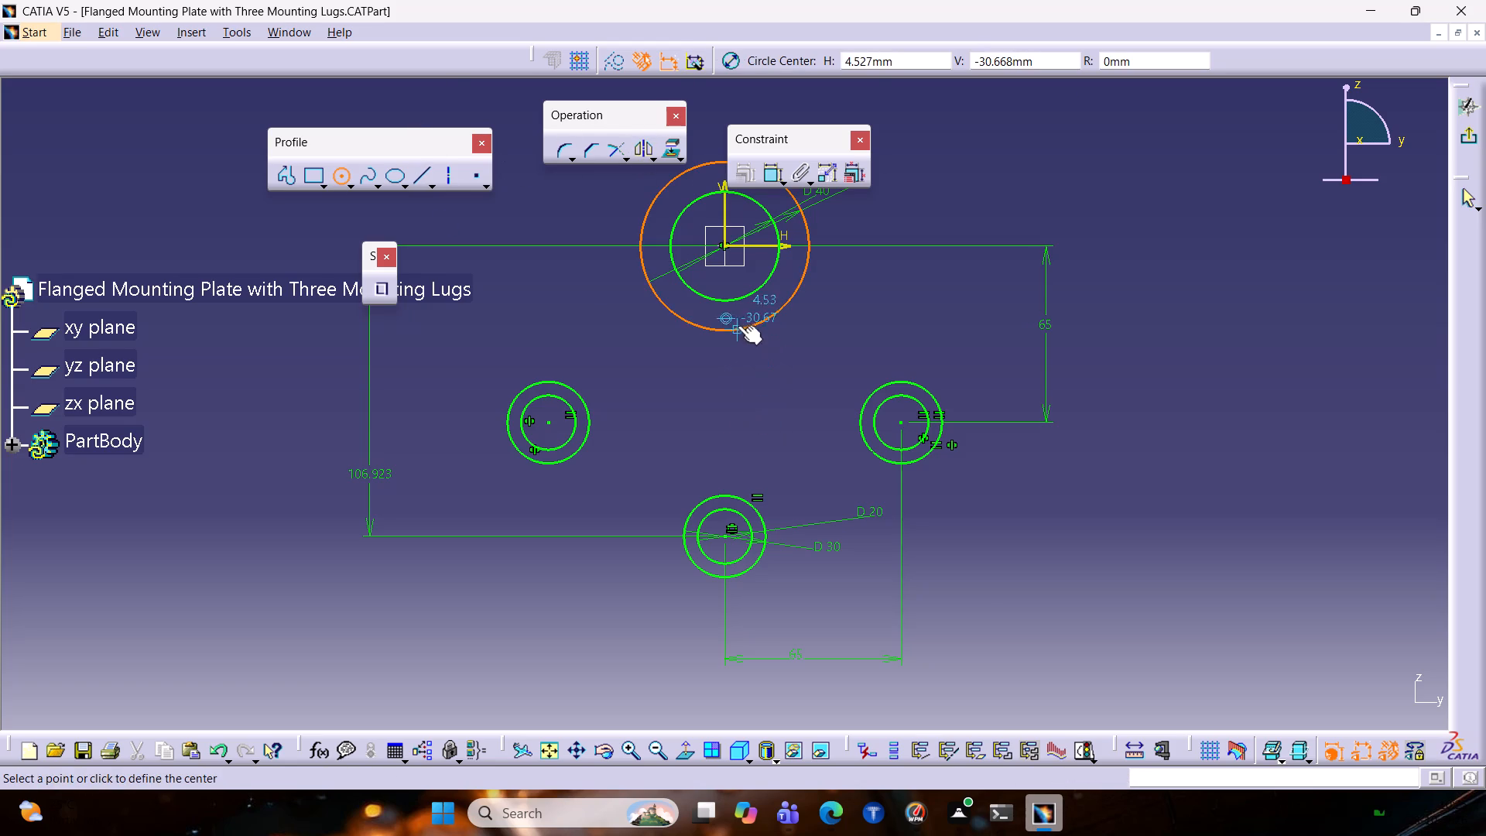
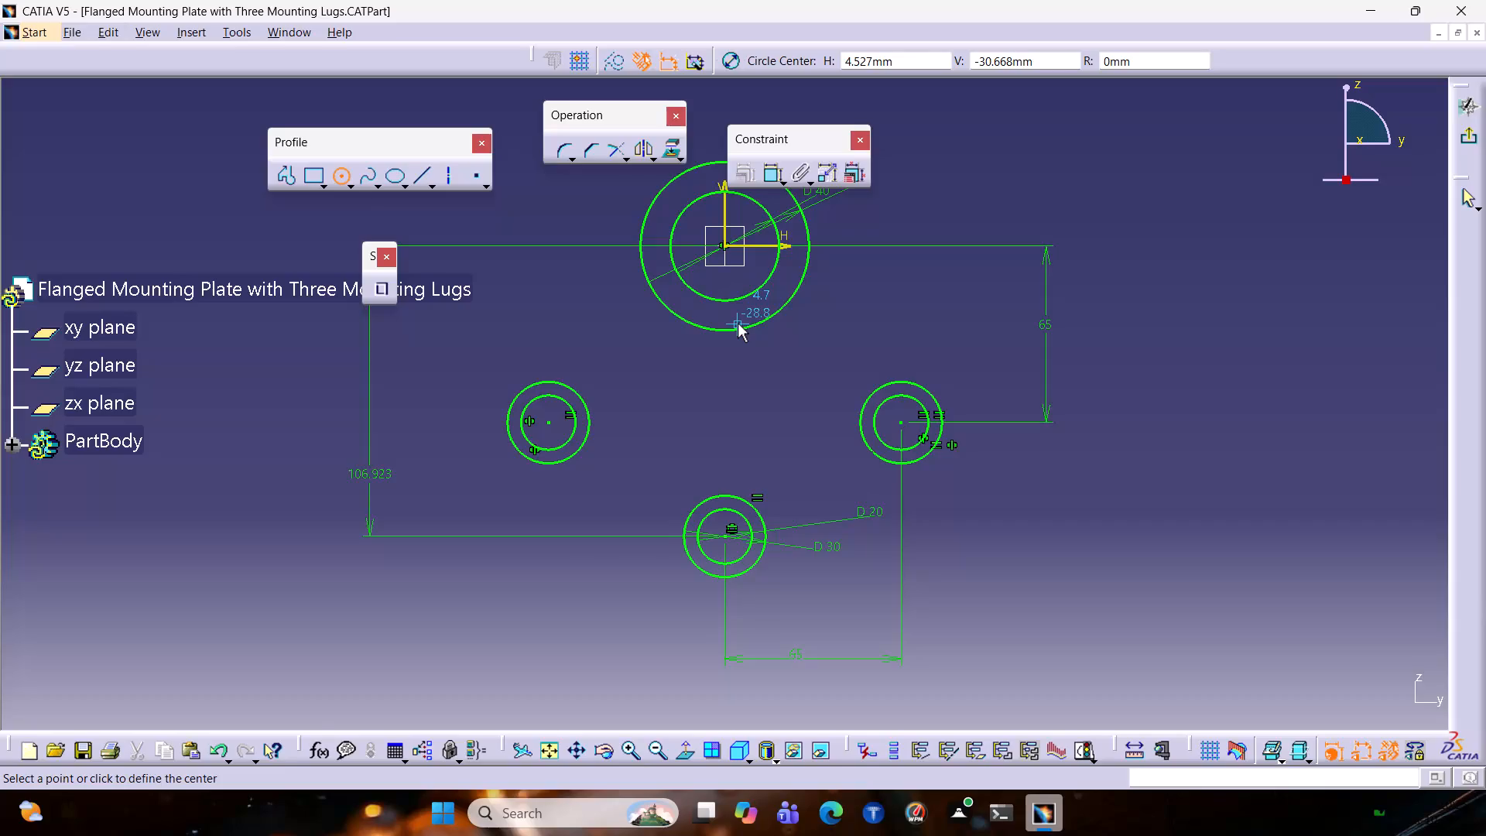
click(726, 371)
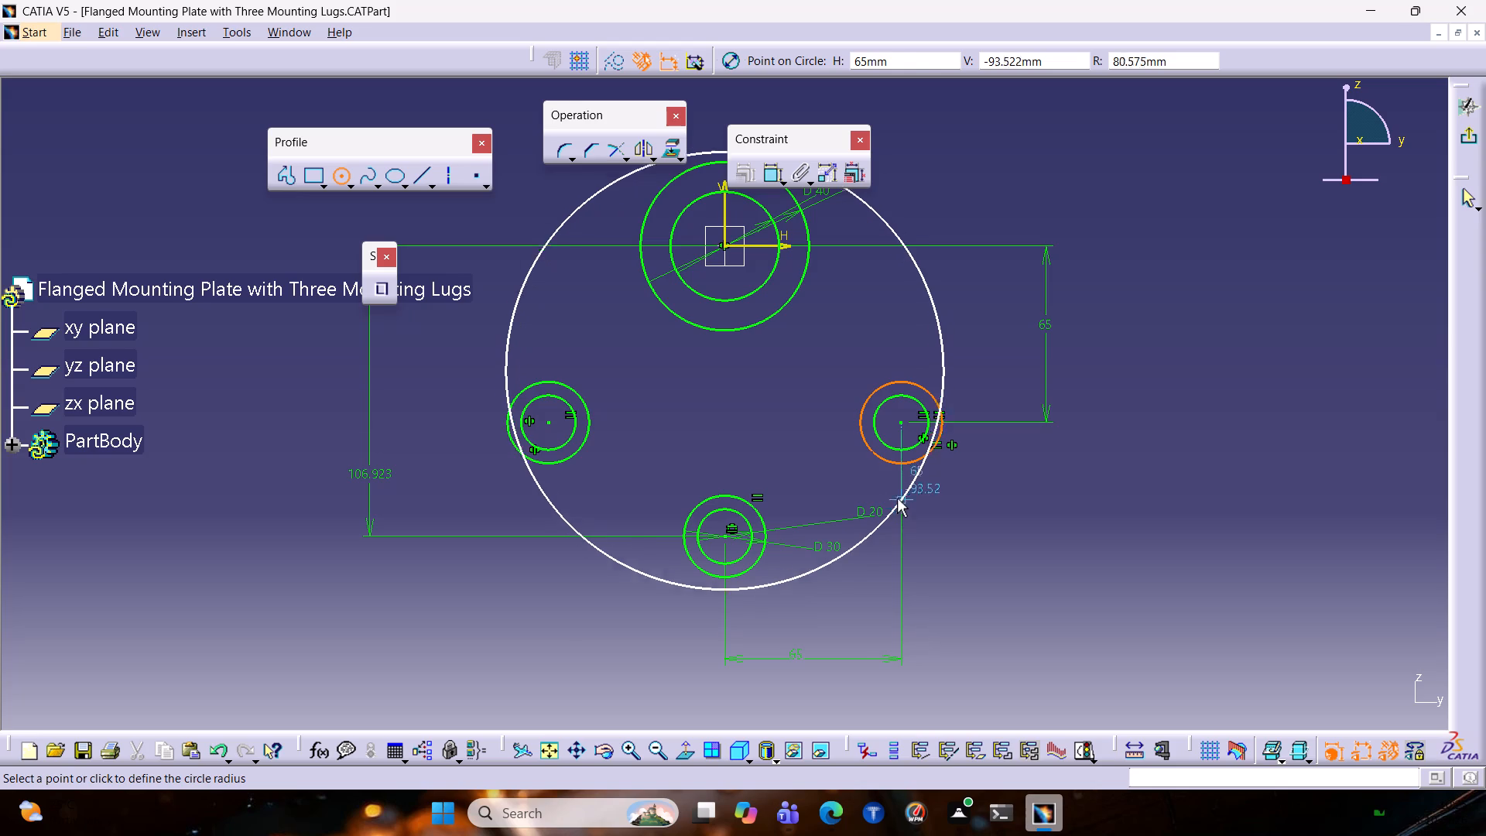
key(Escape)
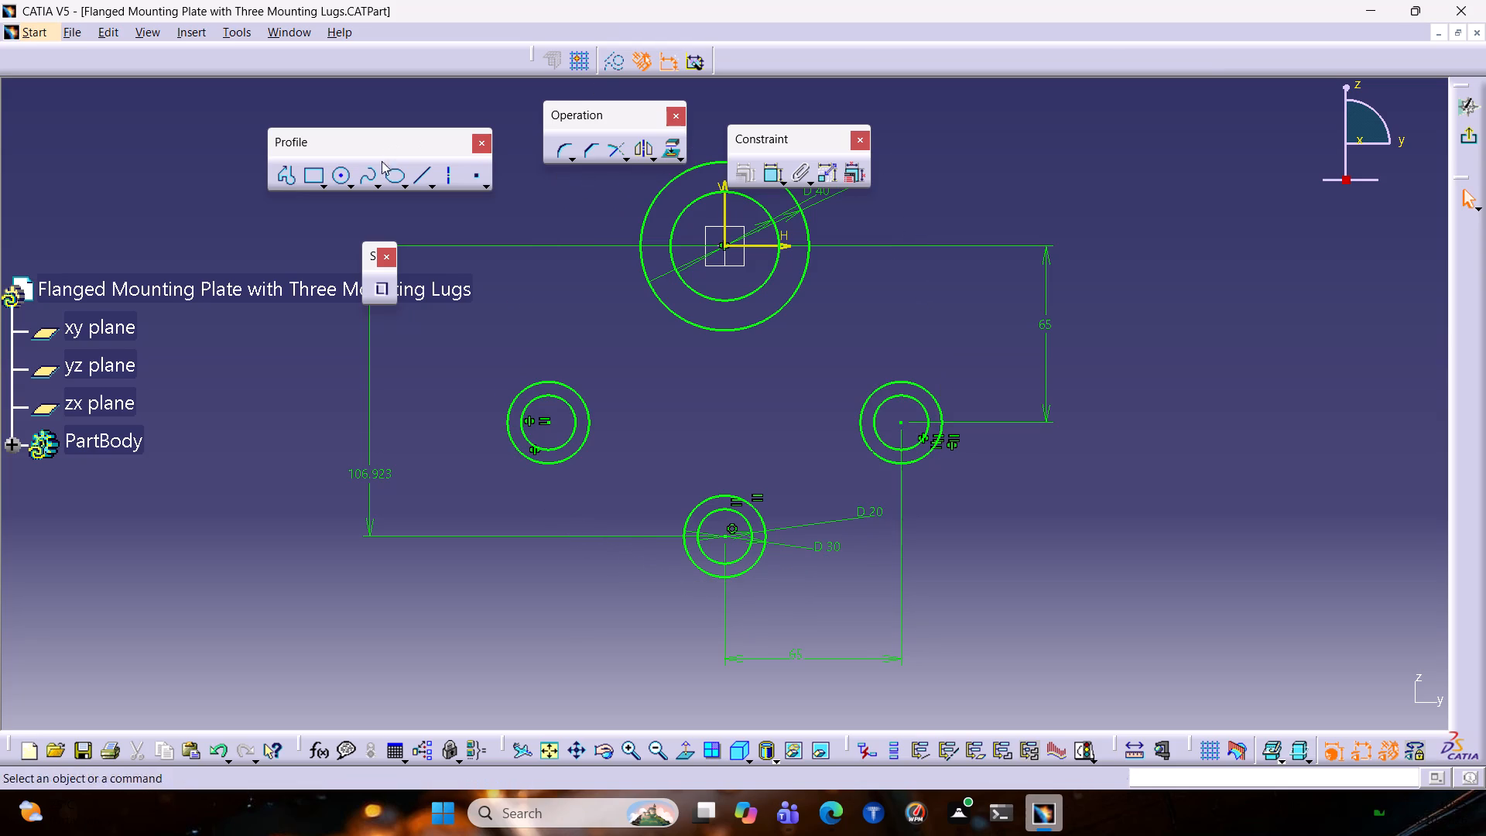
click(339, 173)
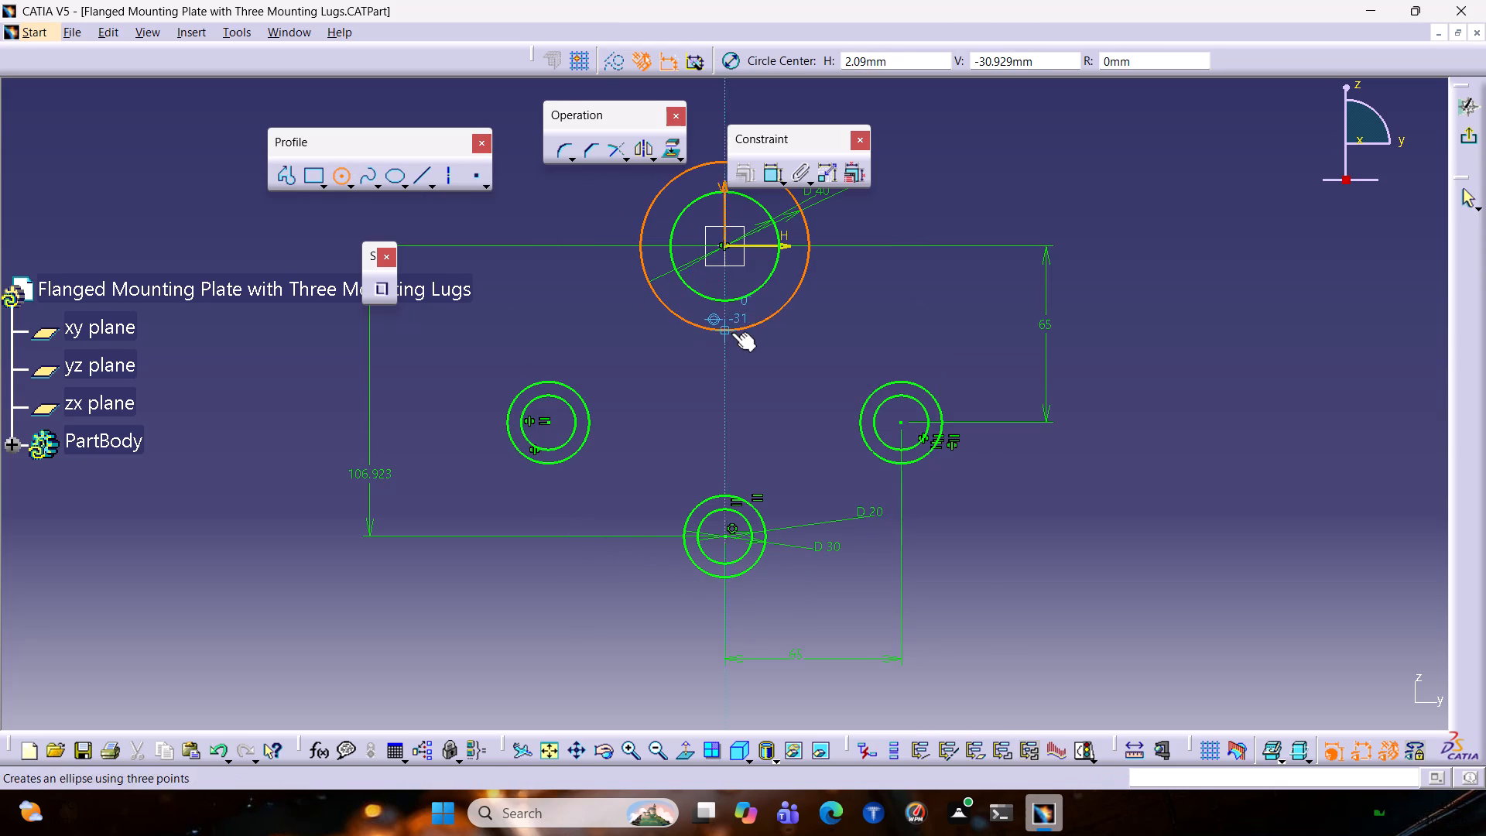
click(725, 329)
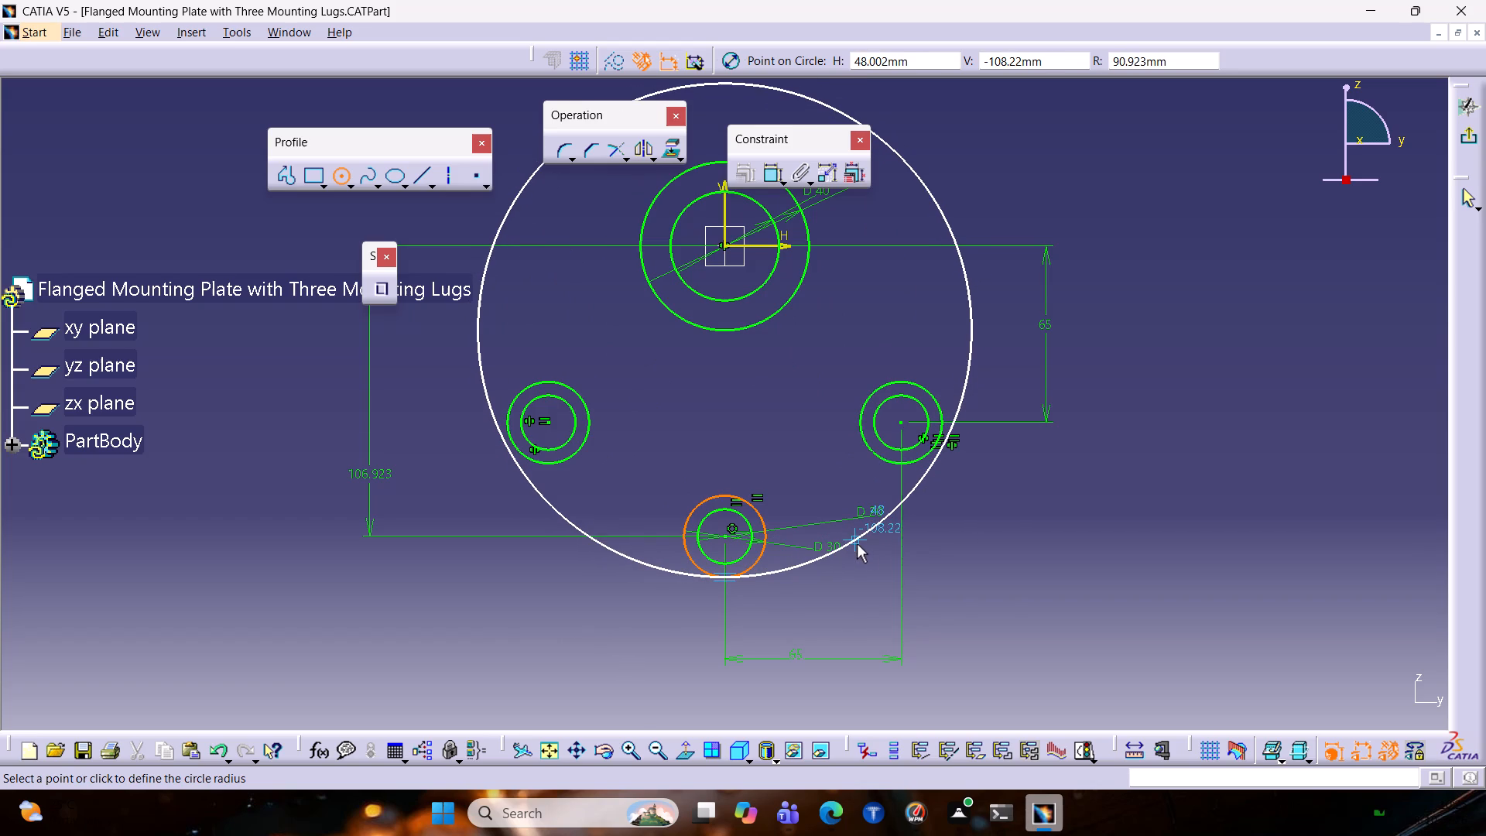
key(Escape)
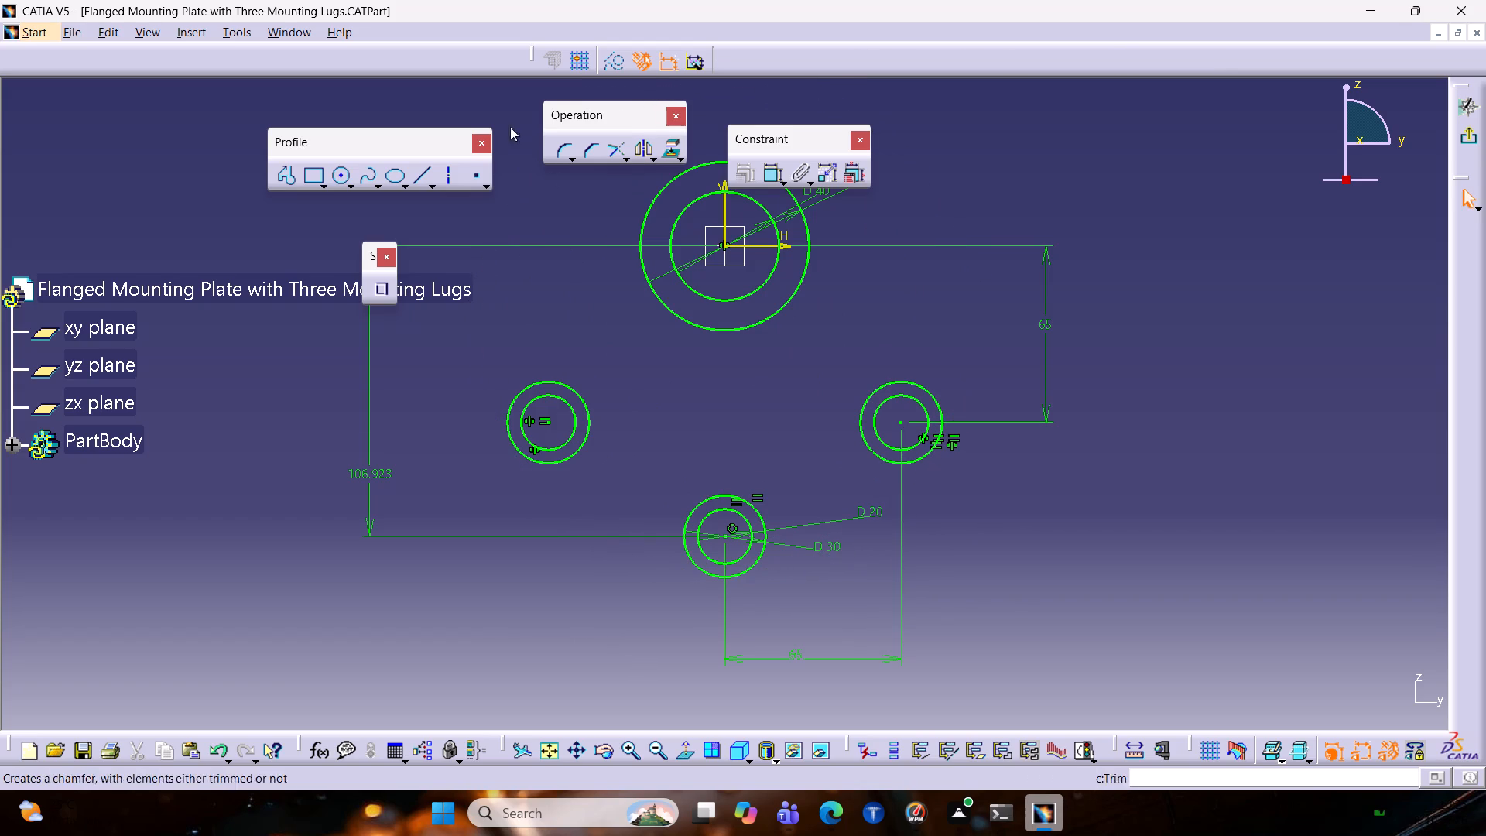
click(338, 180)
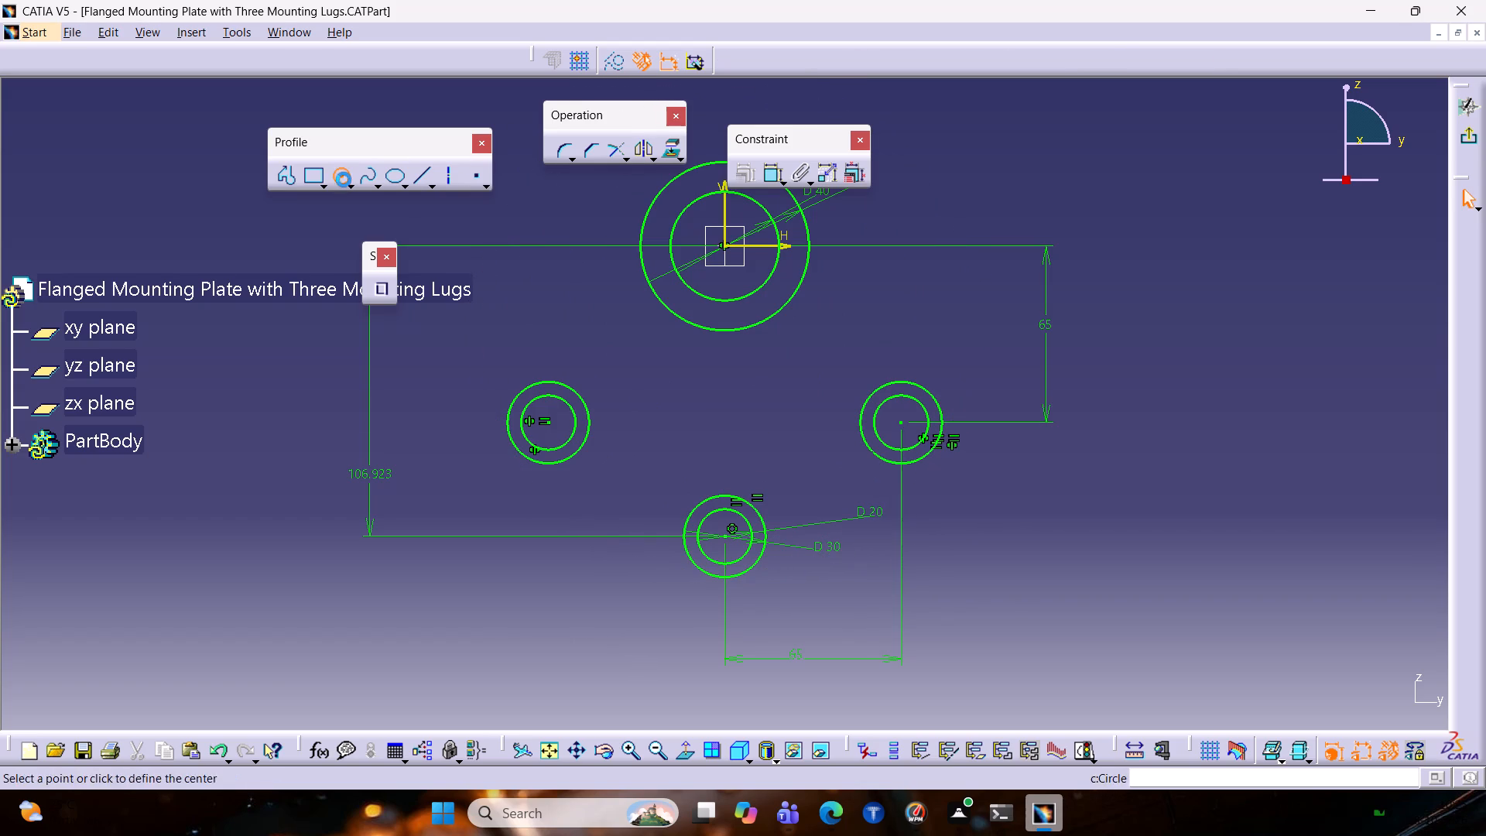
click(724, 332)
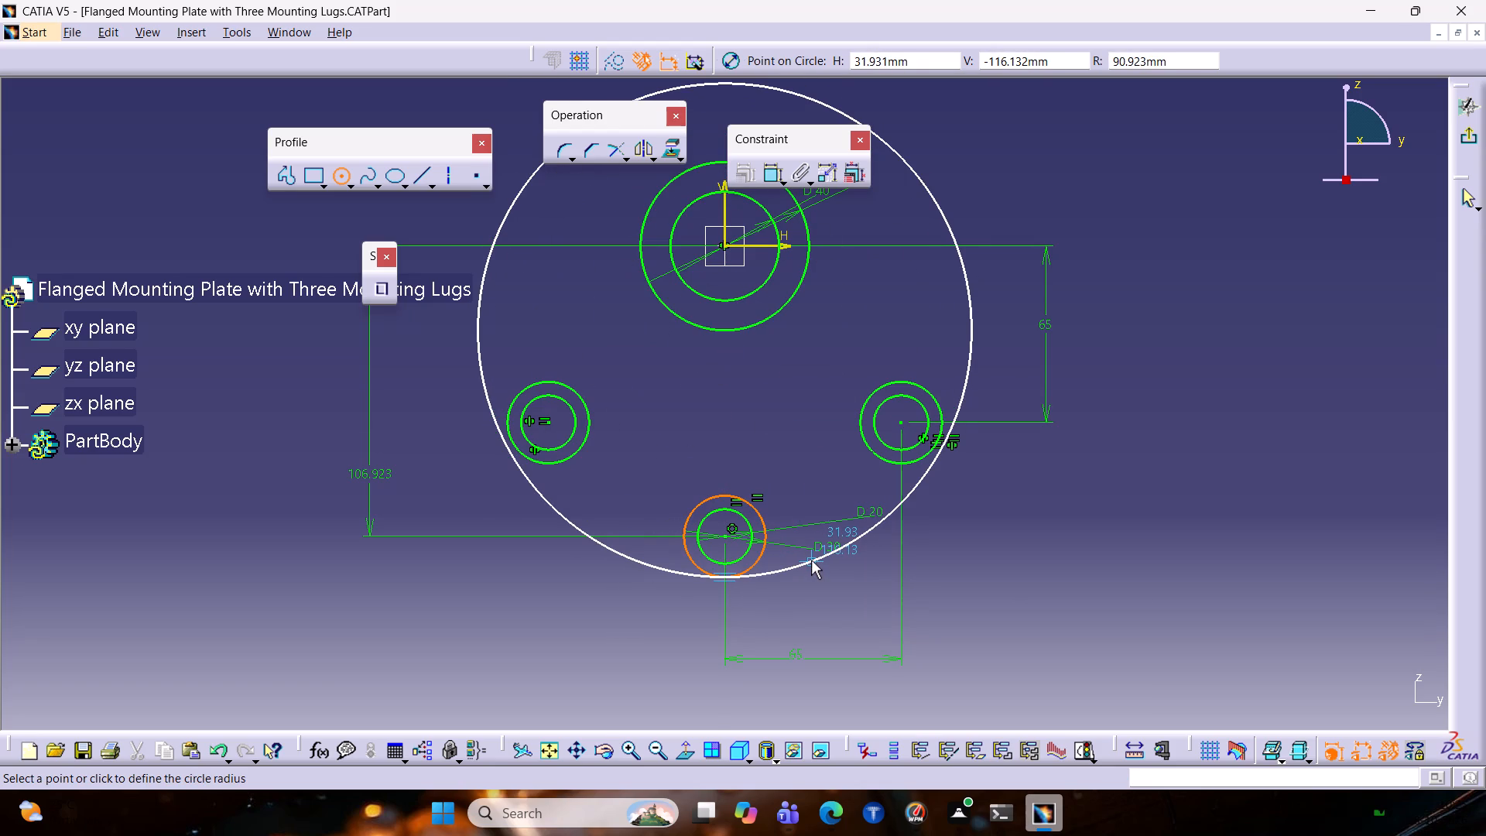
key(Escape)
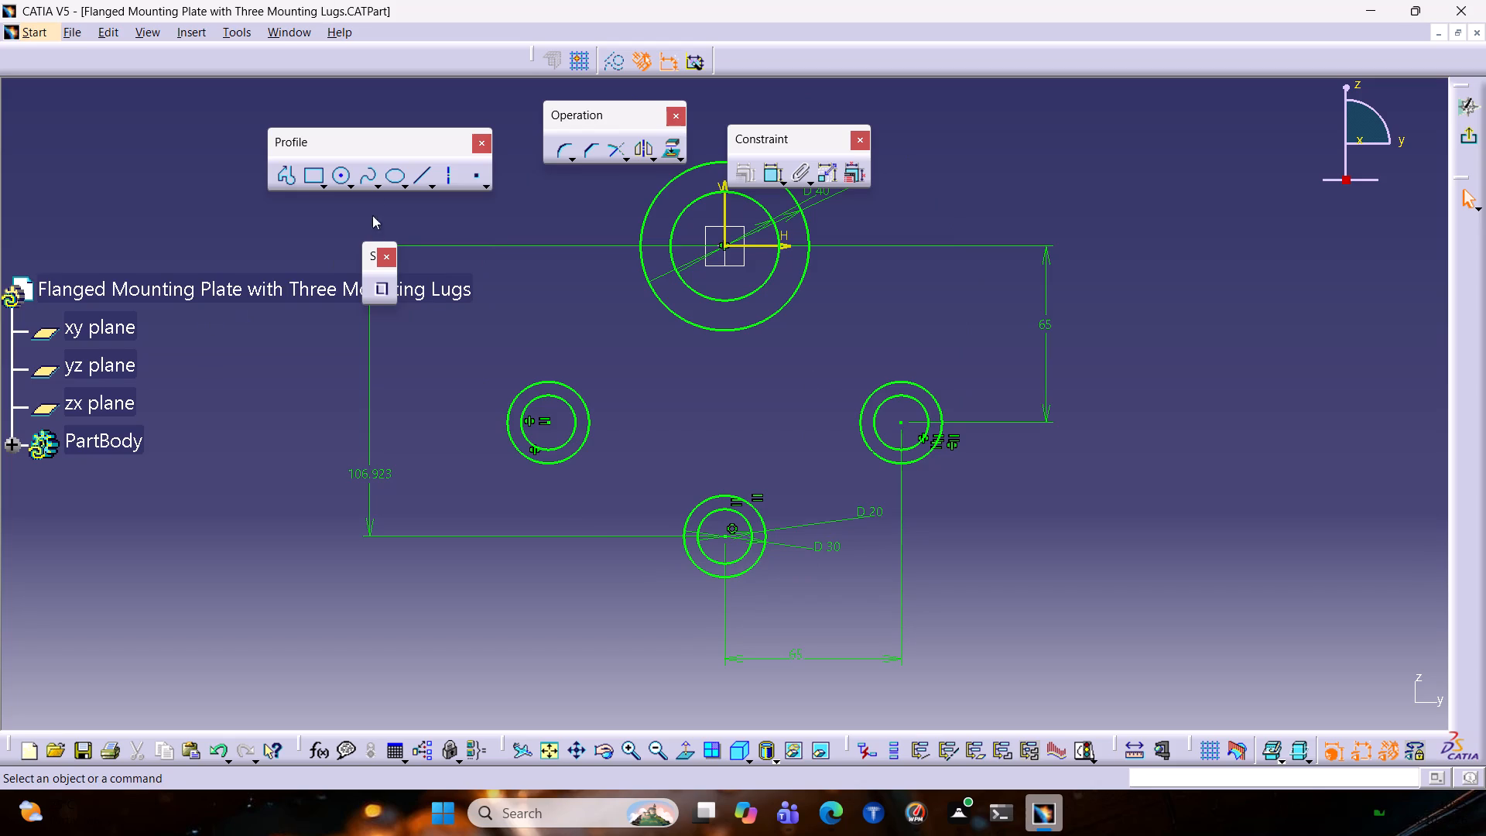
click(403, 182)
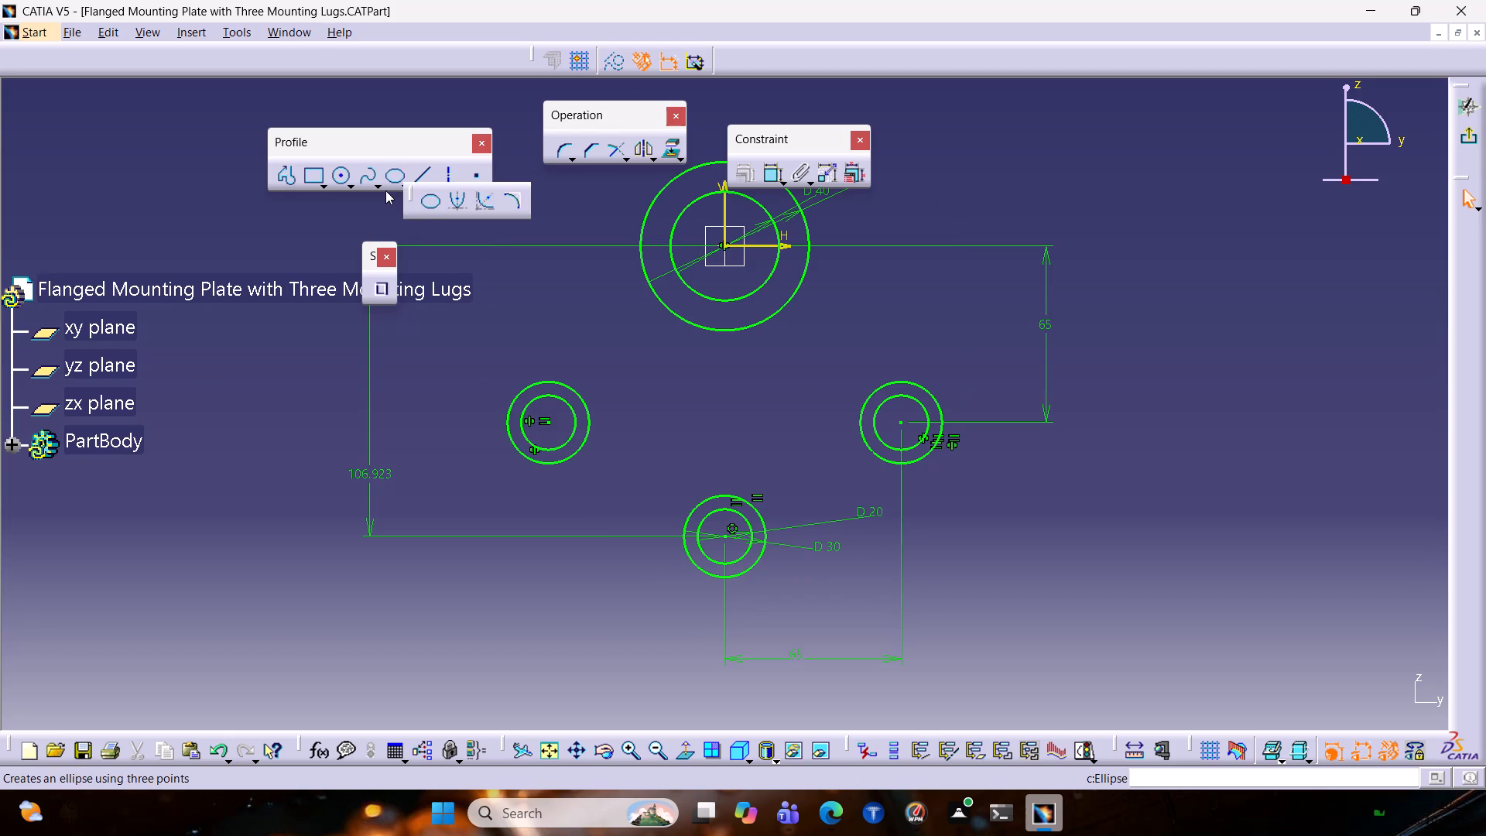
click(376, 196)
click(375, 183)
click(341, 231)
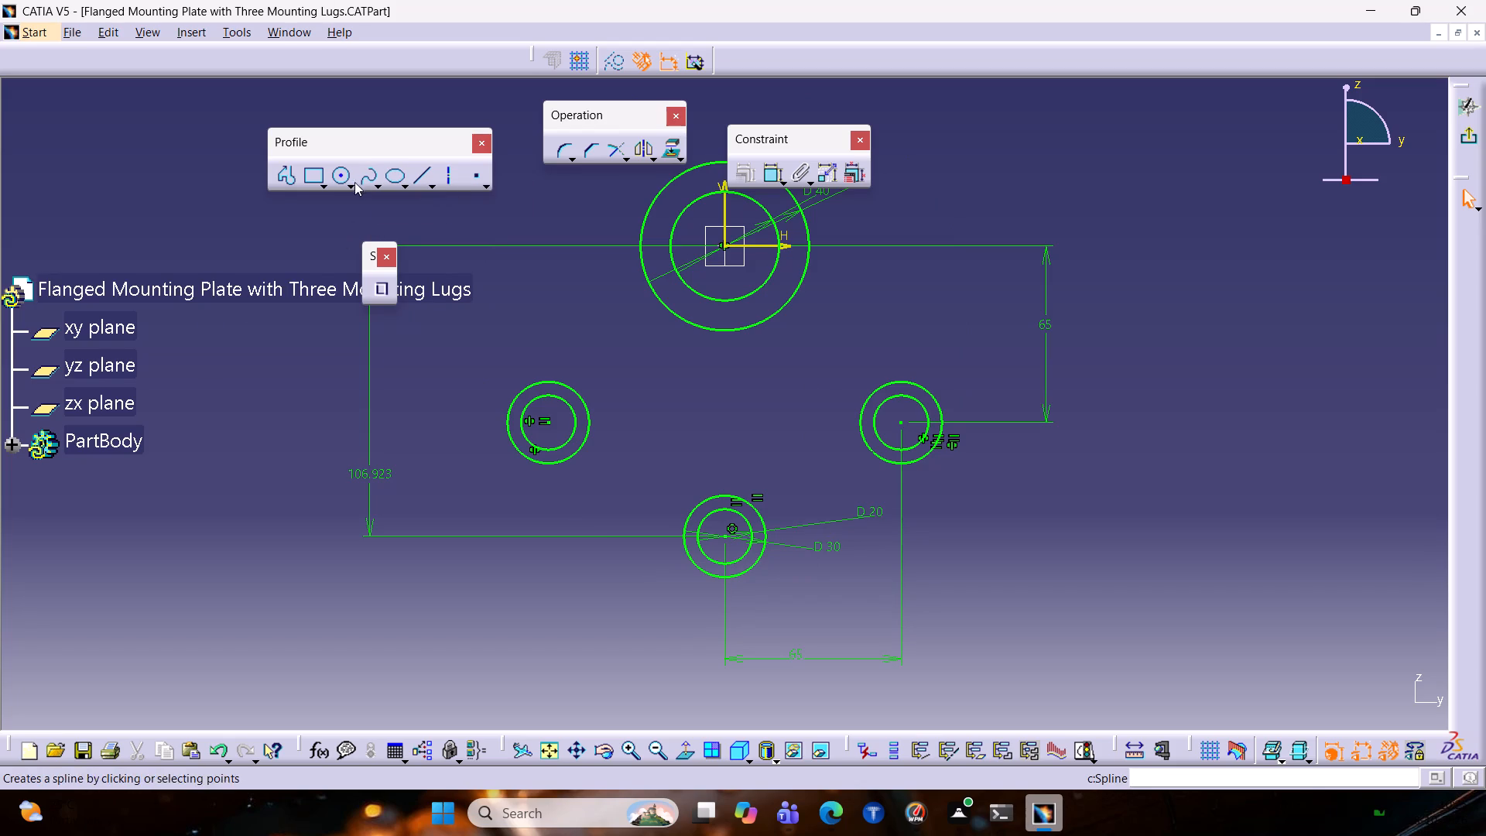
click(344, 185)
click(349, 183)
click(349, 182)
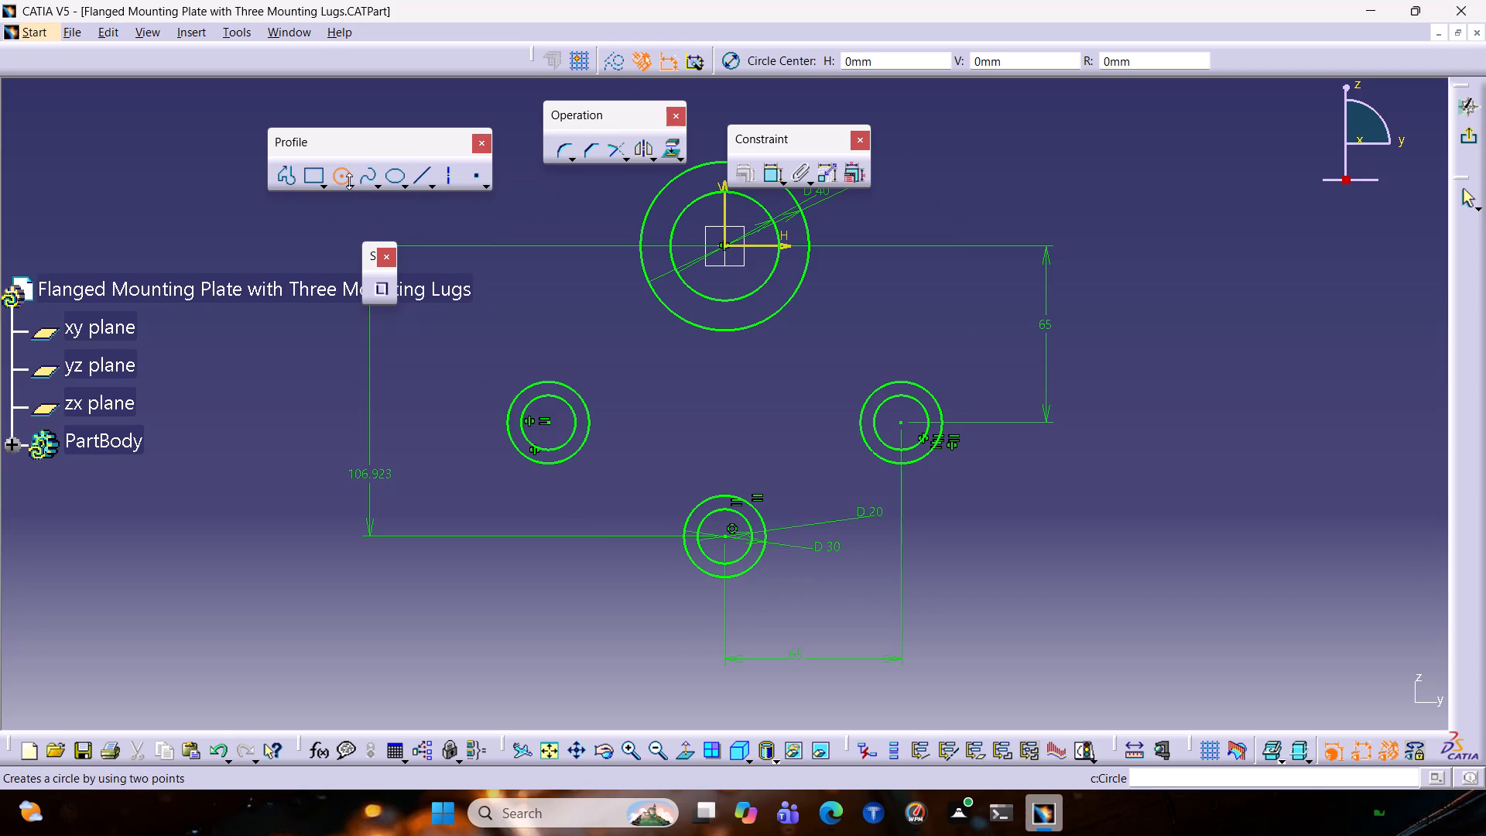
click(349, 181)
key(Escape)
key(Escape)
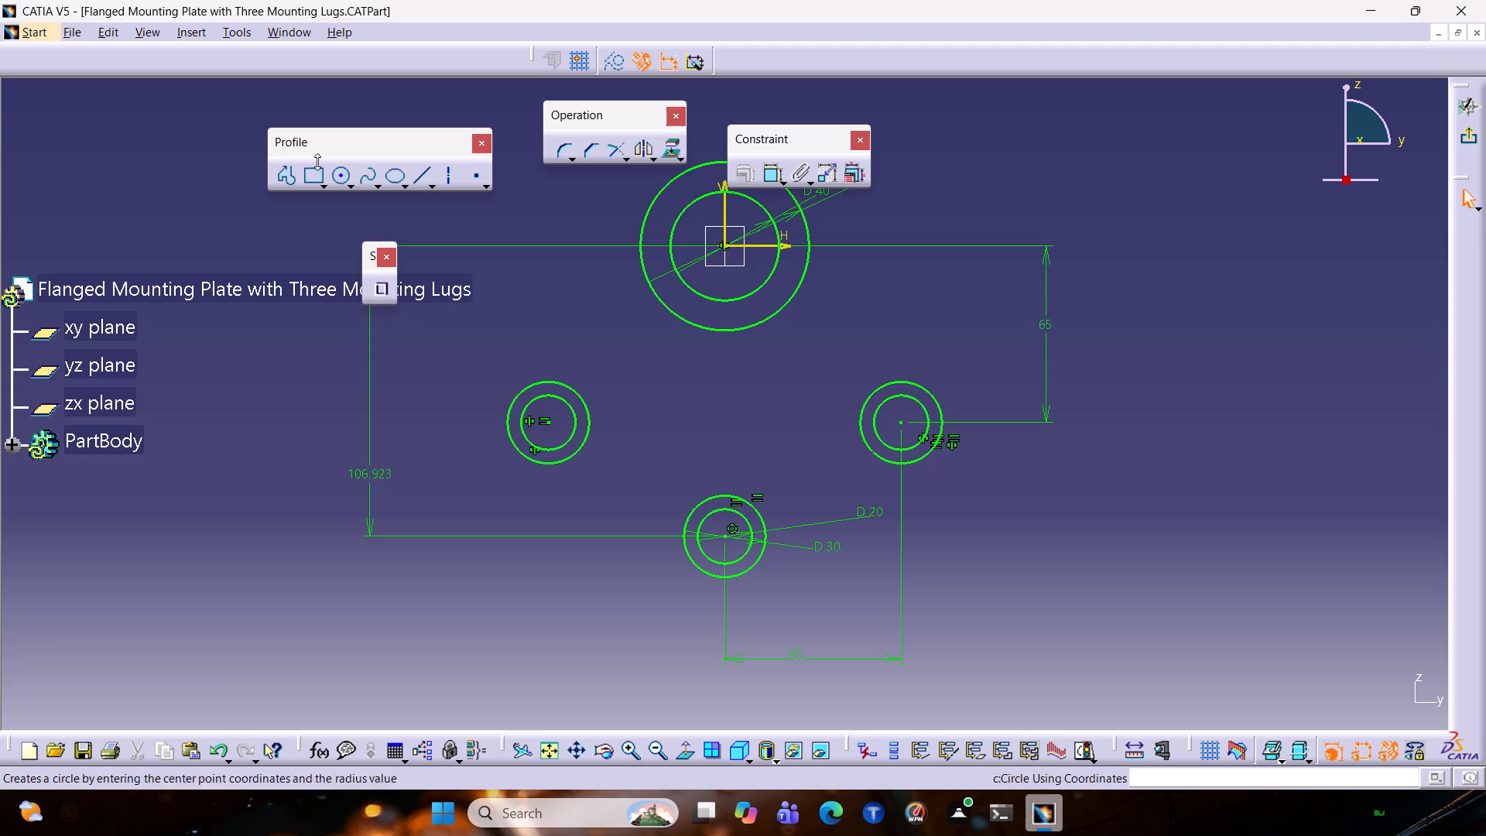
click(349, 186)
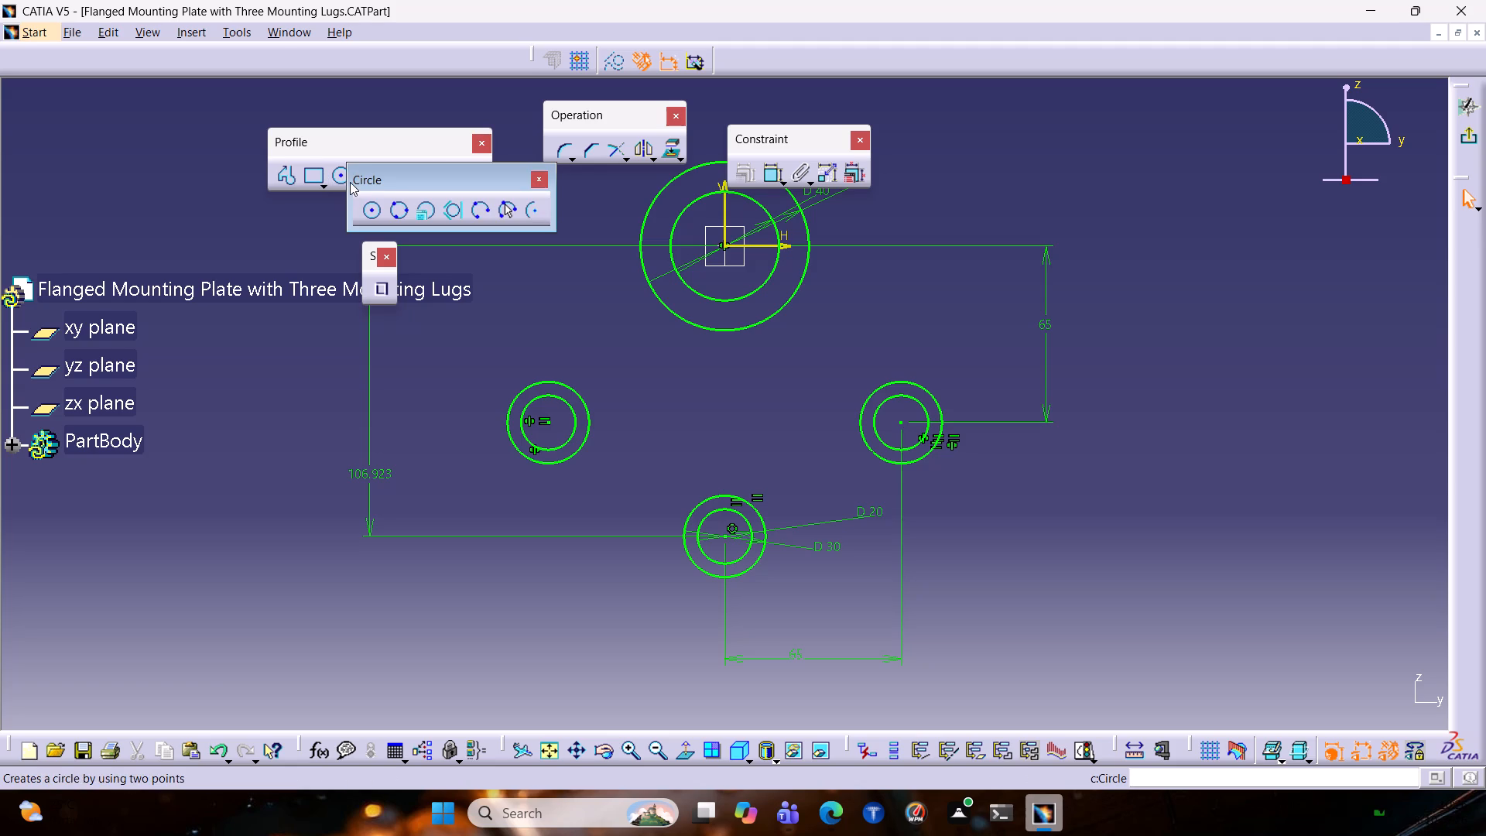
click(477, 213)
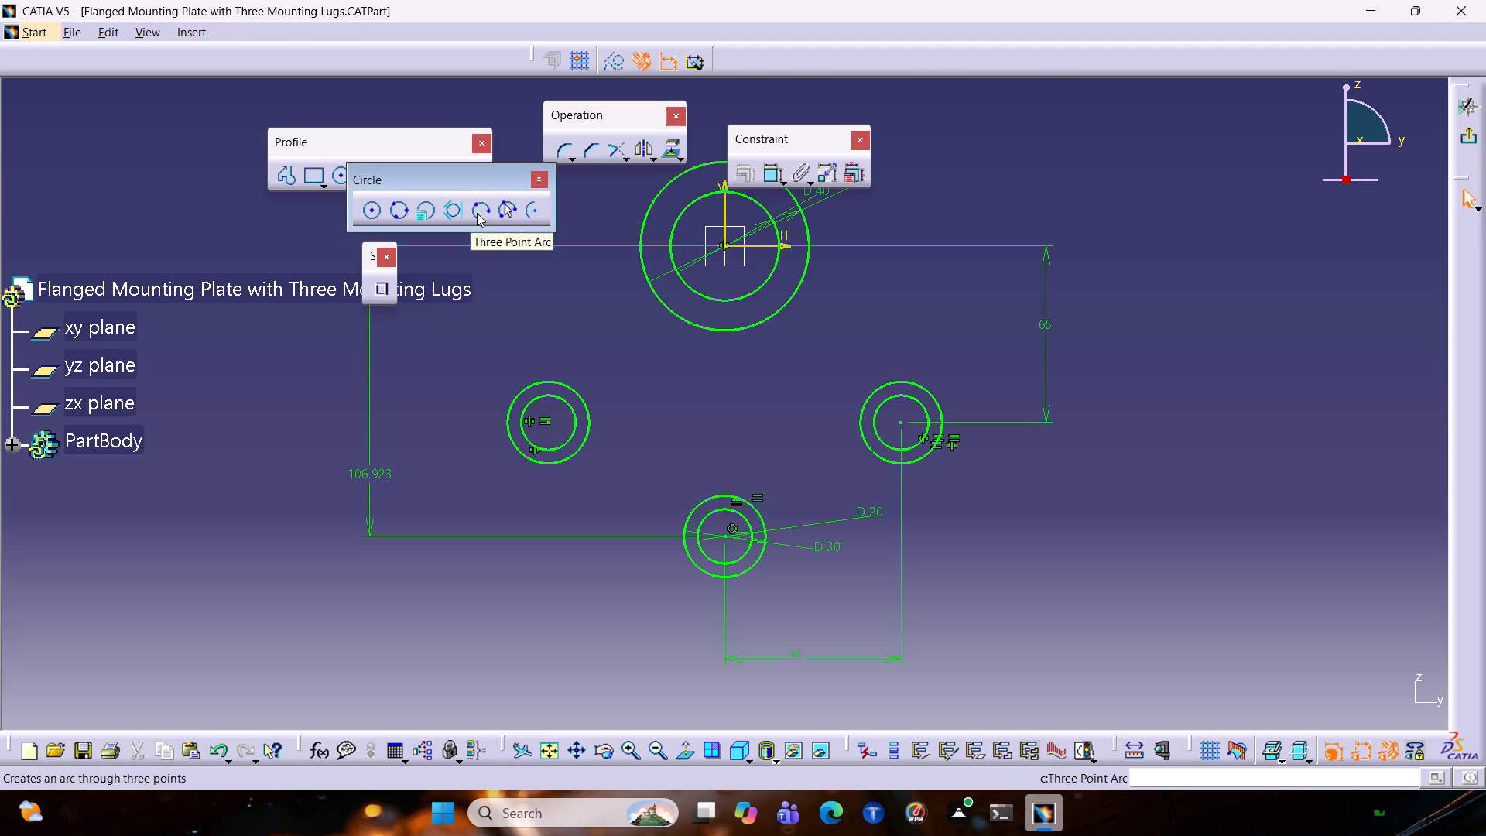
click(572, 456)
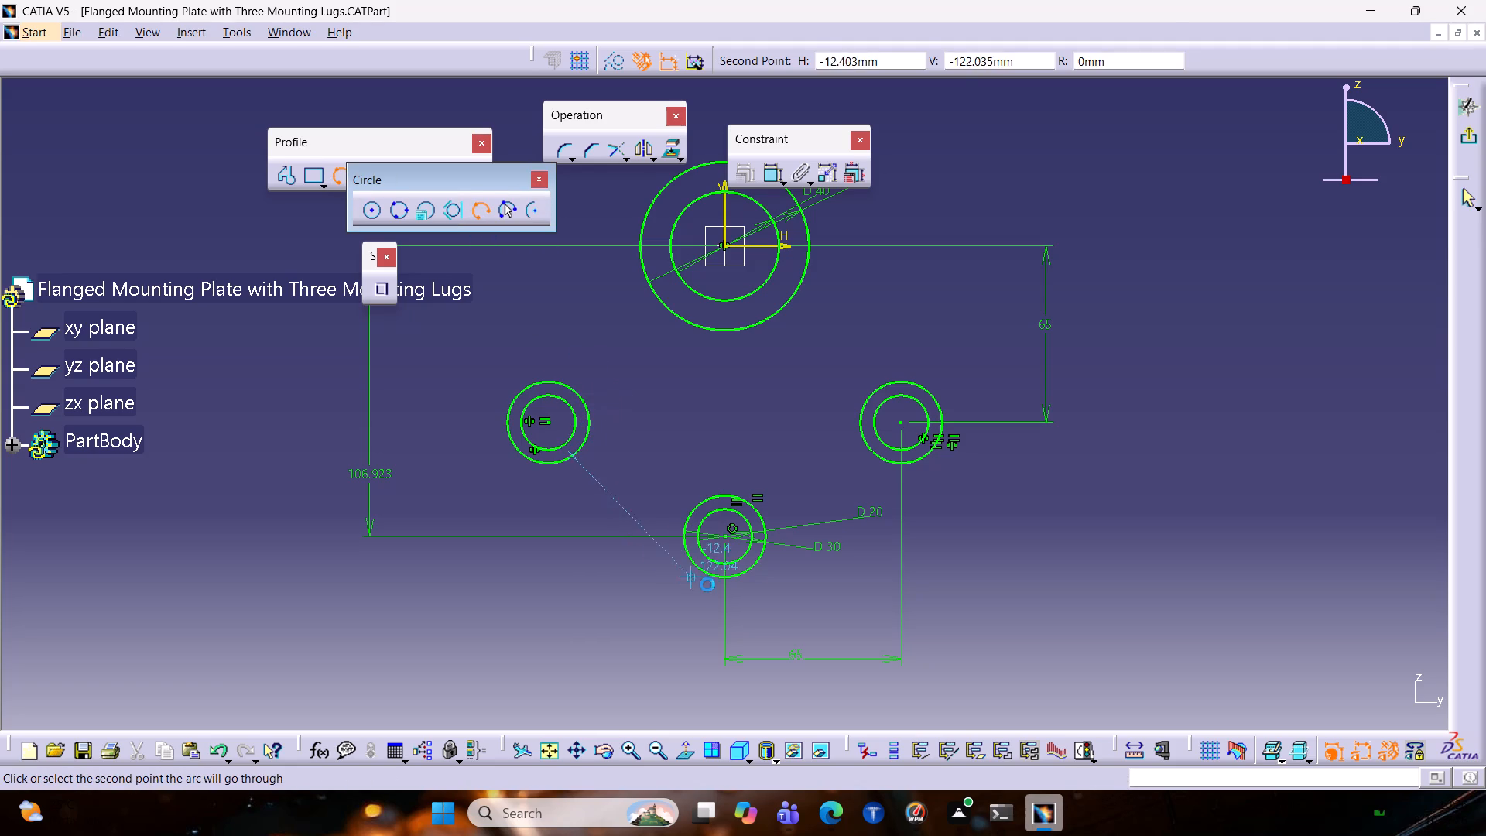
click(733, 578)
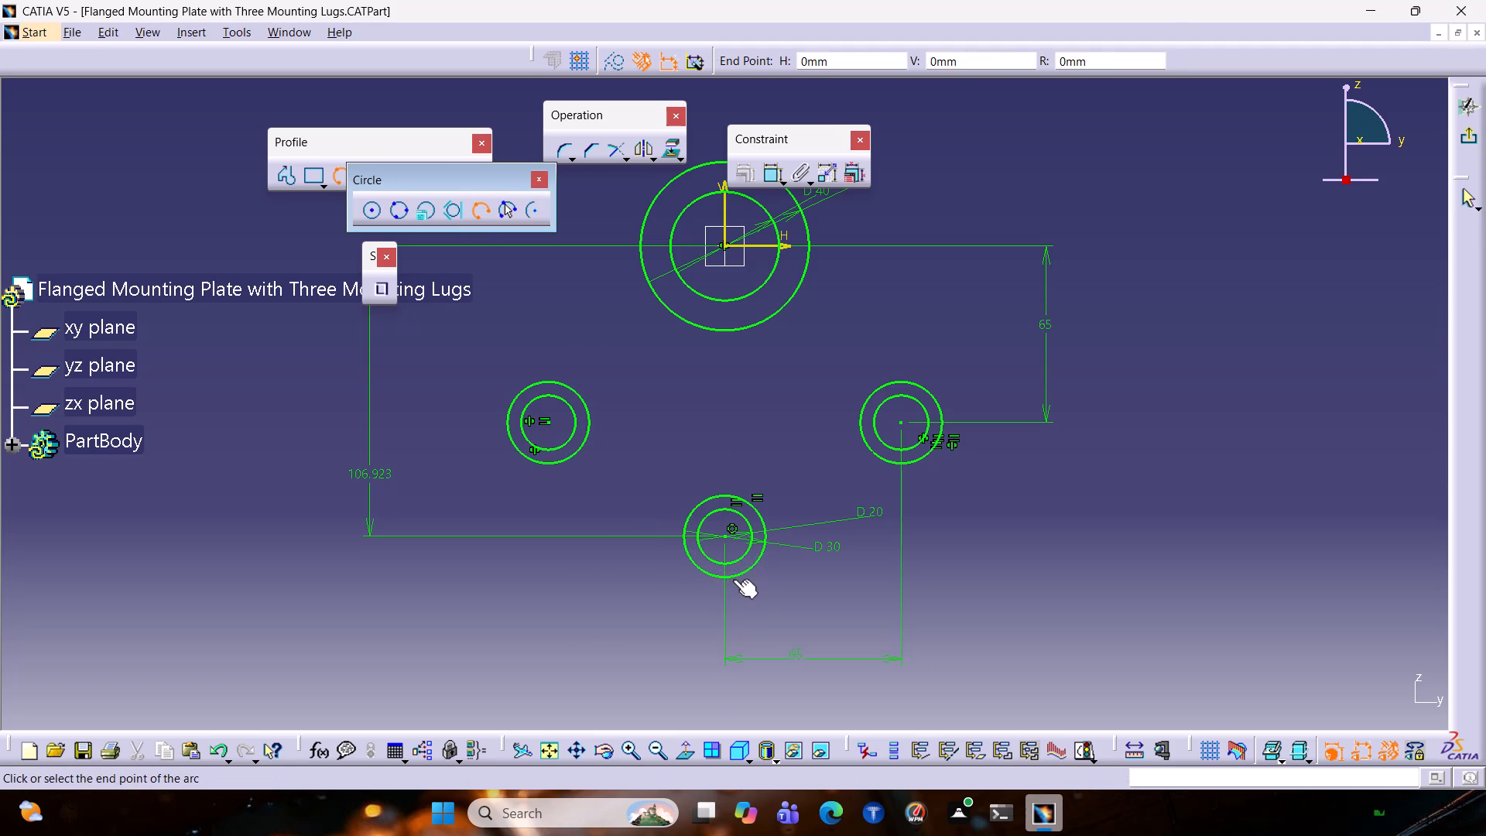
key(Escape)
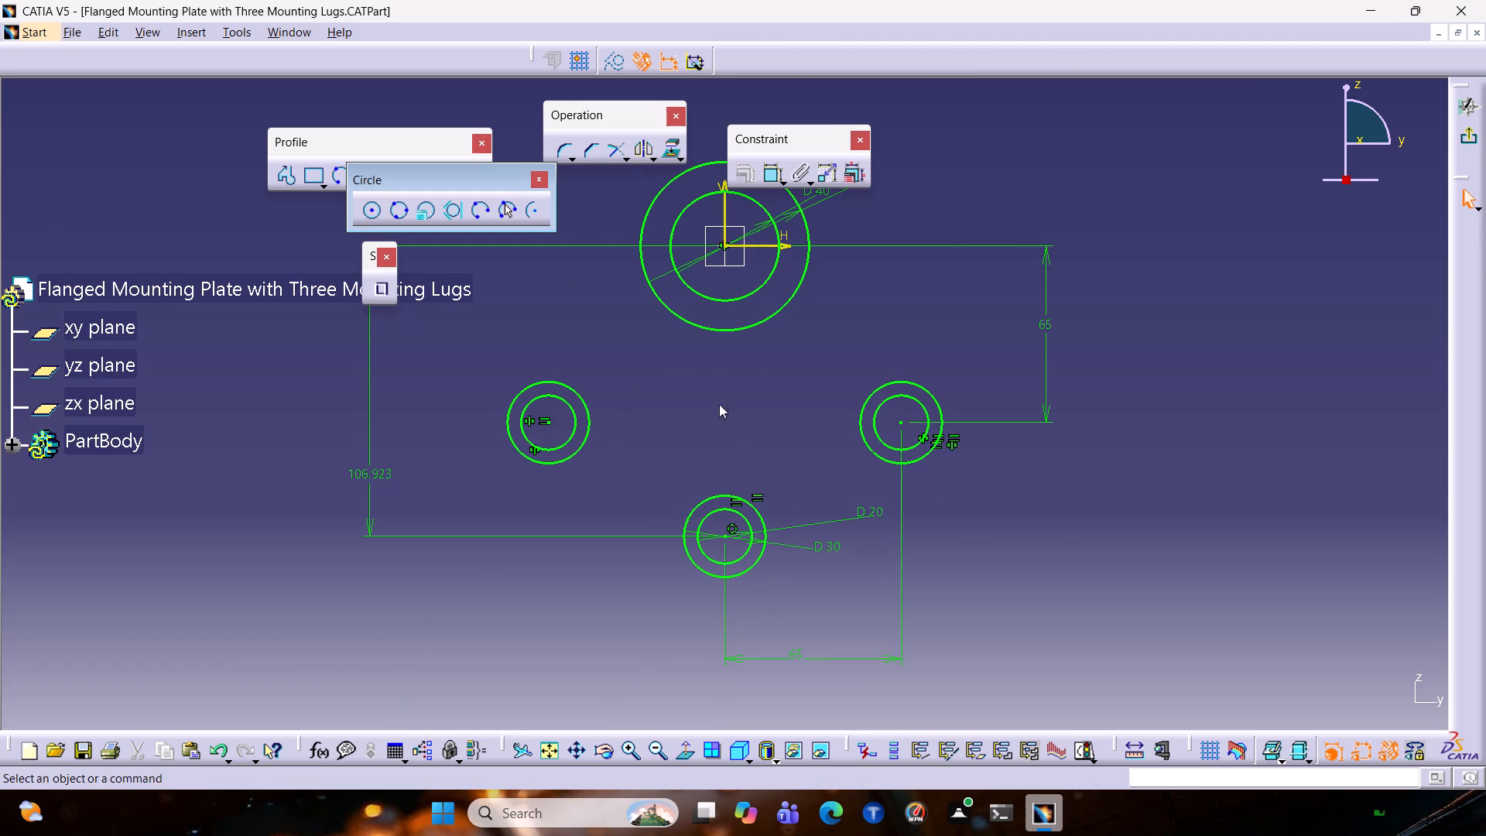
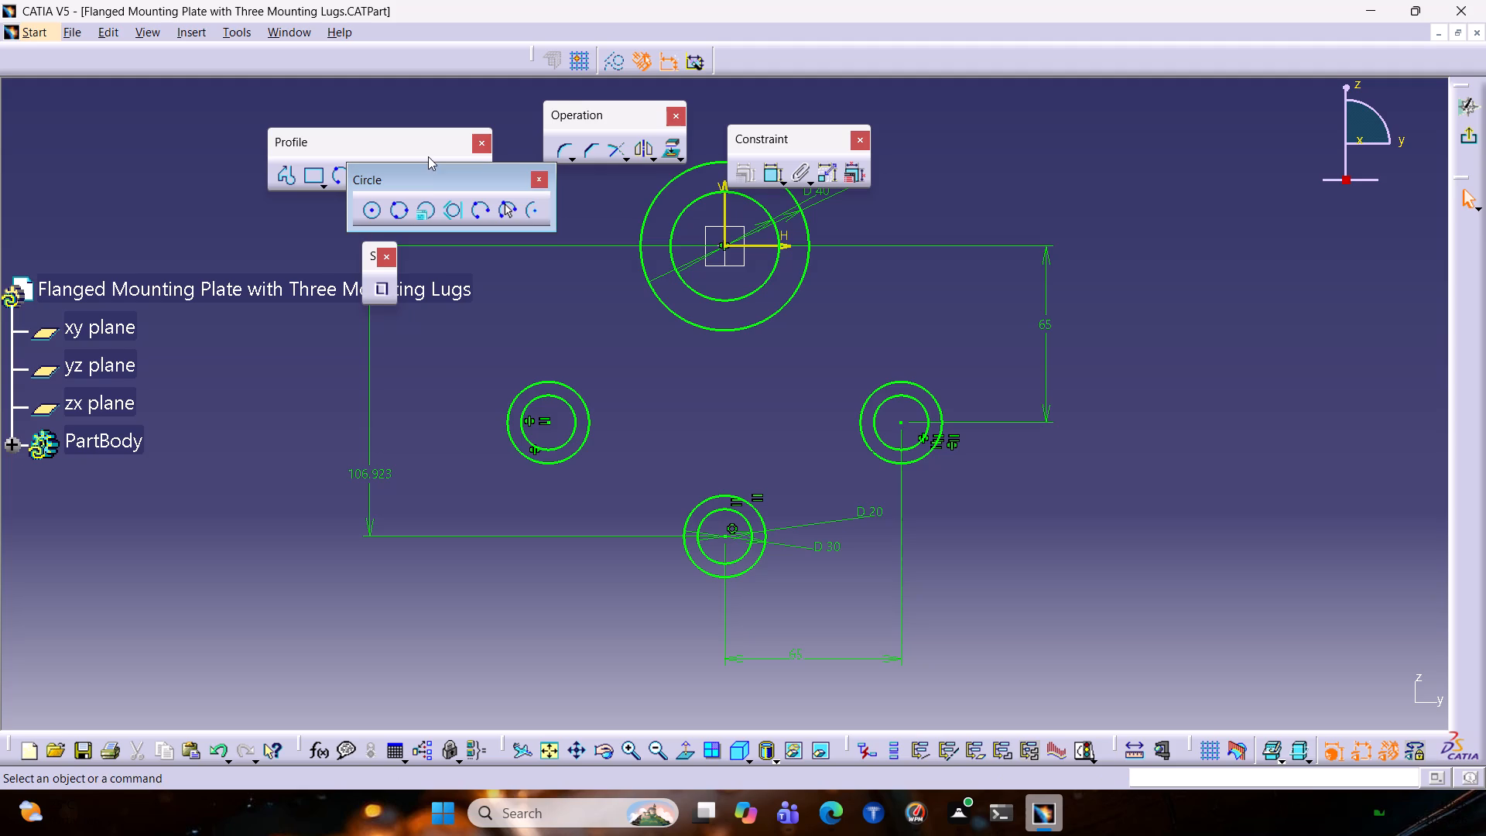
Dock the floating Circle tool palette along the window edge, clear of the sketch geometry.
drag(426, 175, 419, 223)
drag(411, 237, 306, 183)
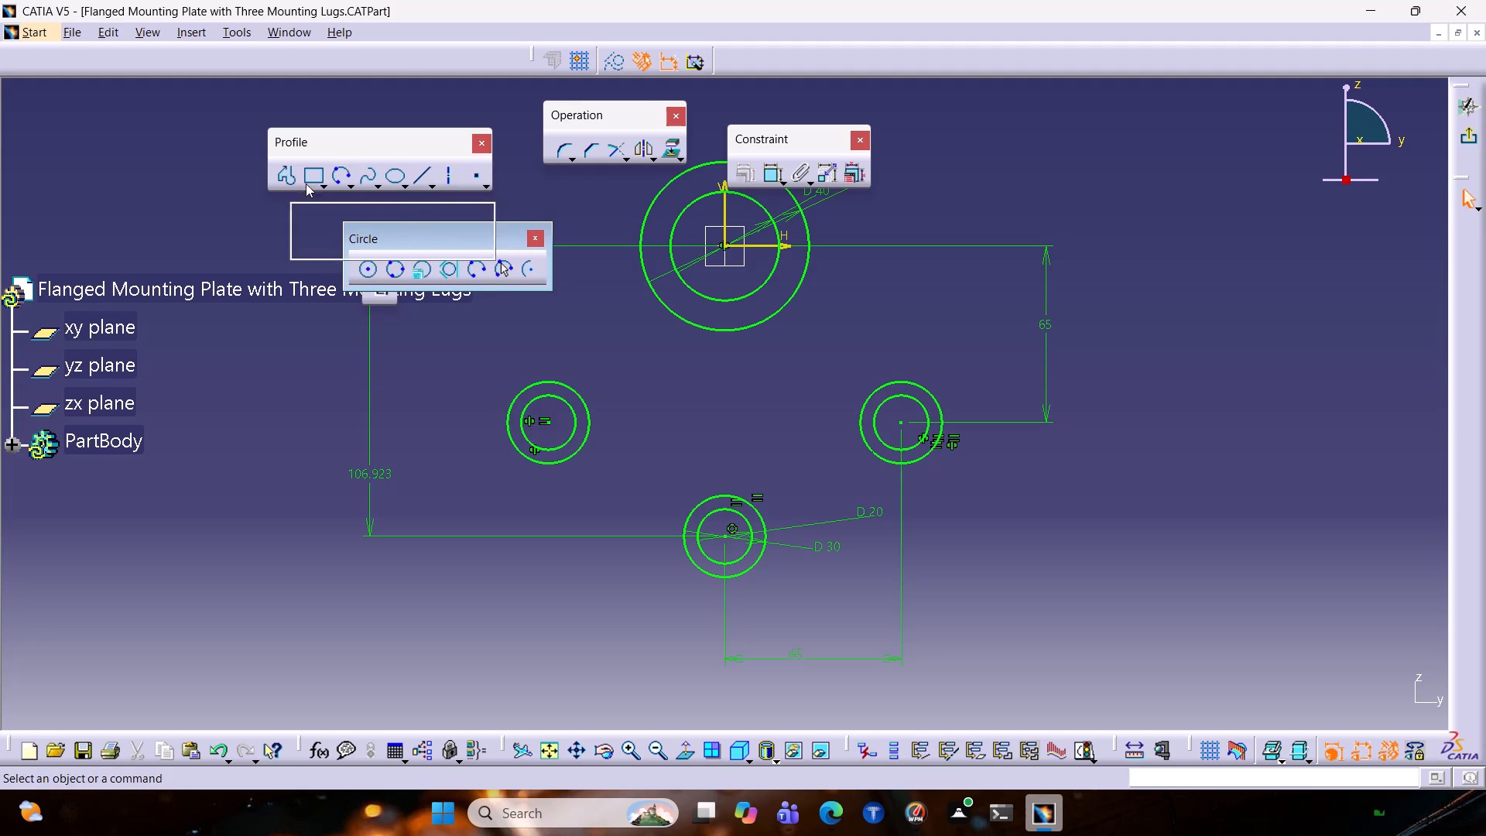
drag(306, 183, 171, 67)
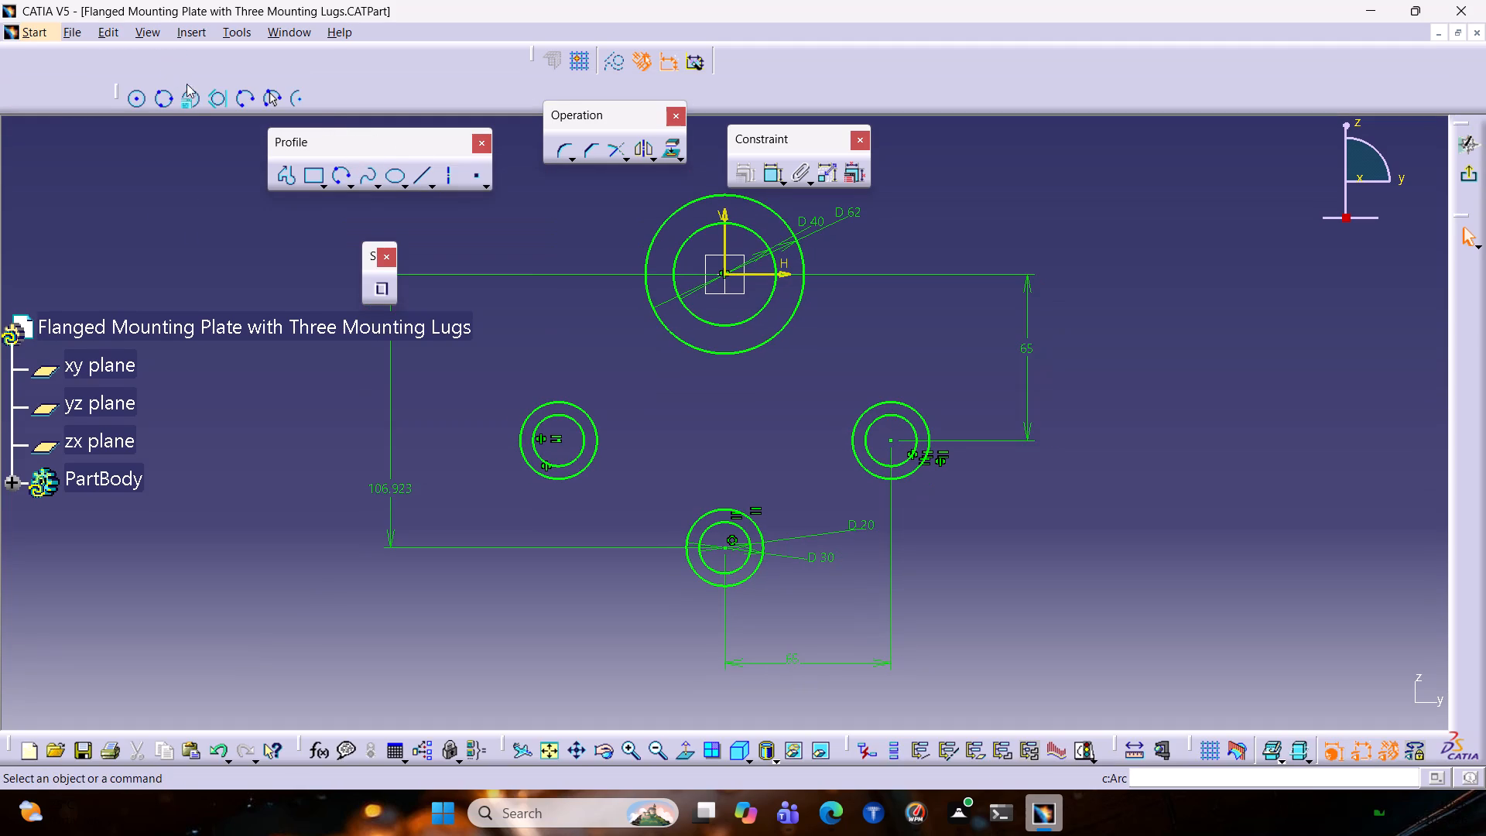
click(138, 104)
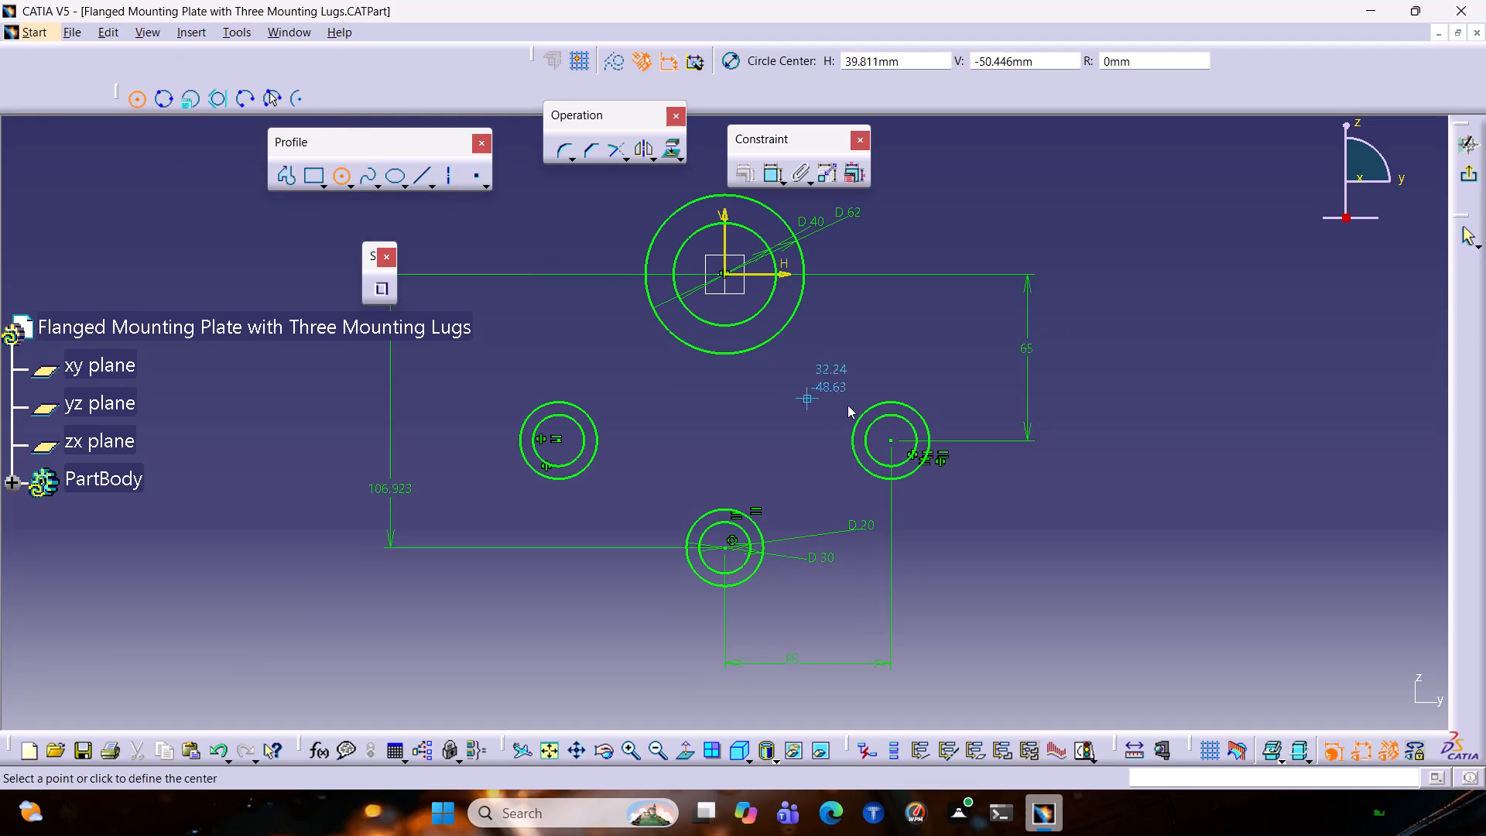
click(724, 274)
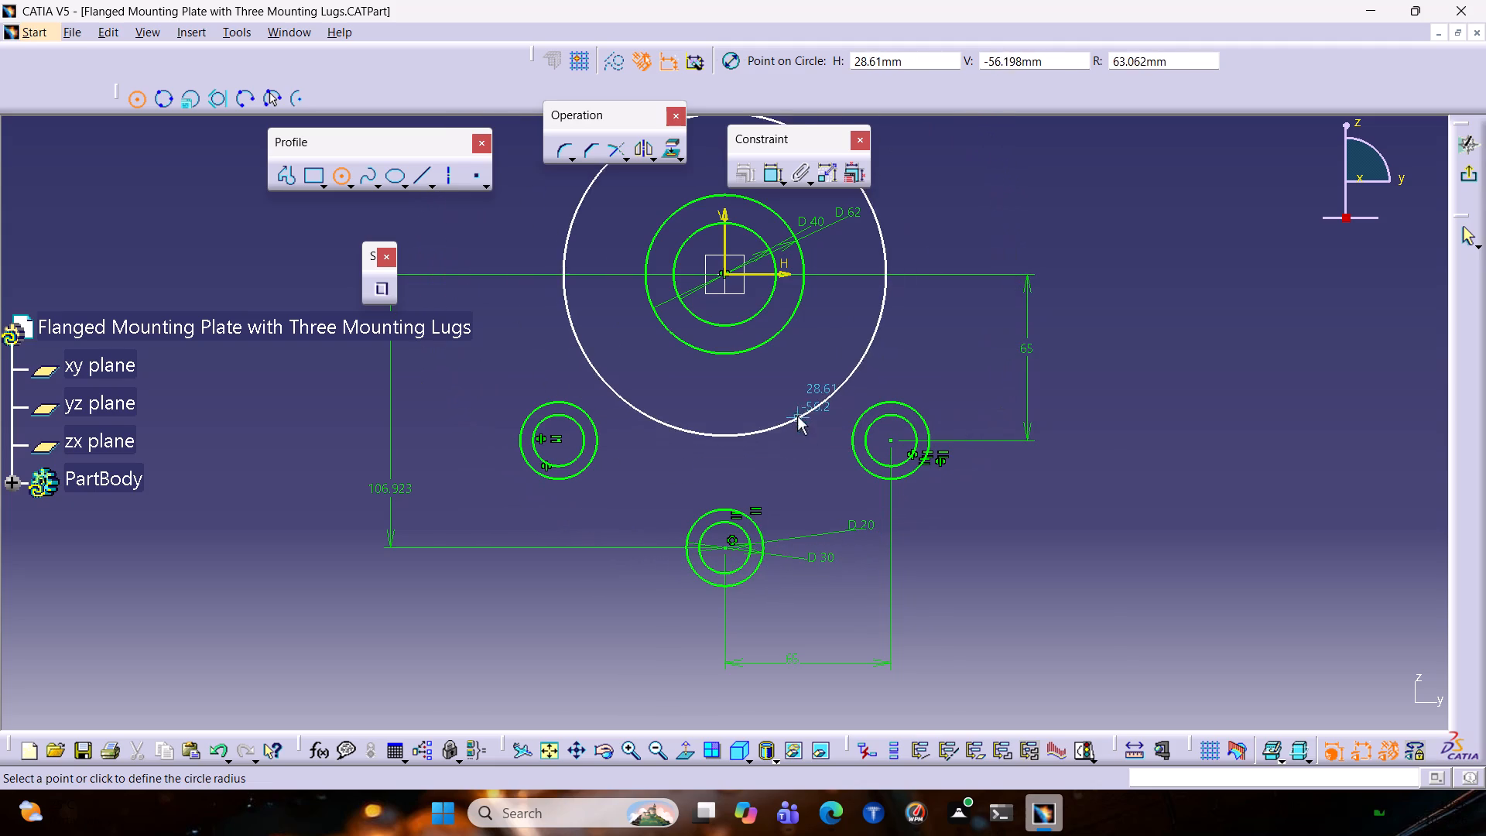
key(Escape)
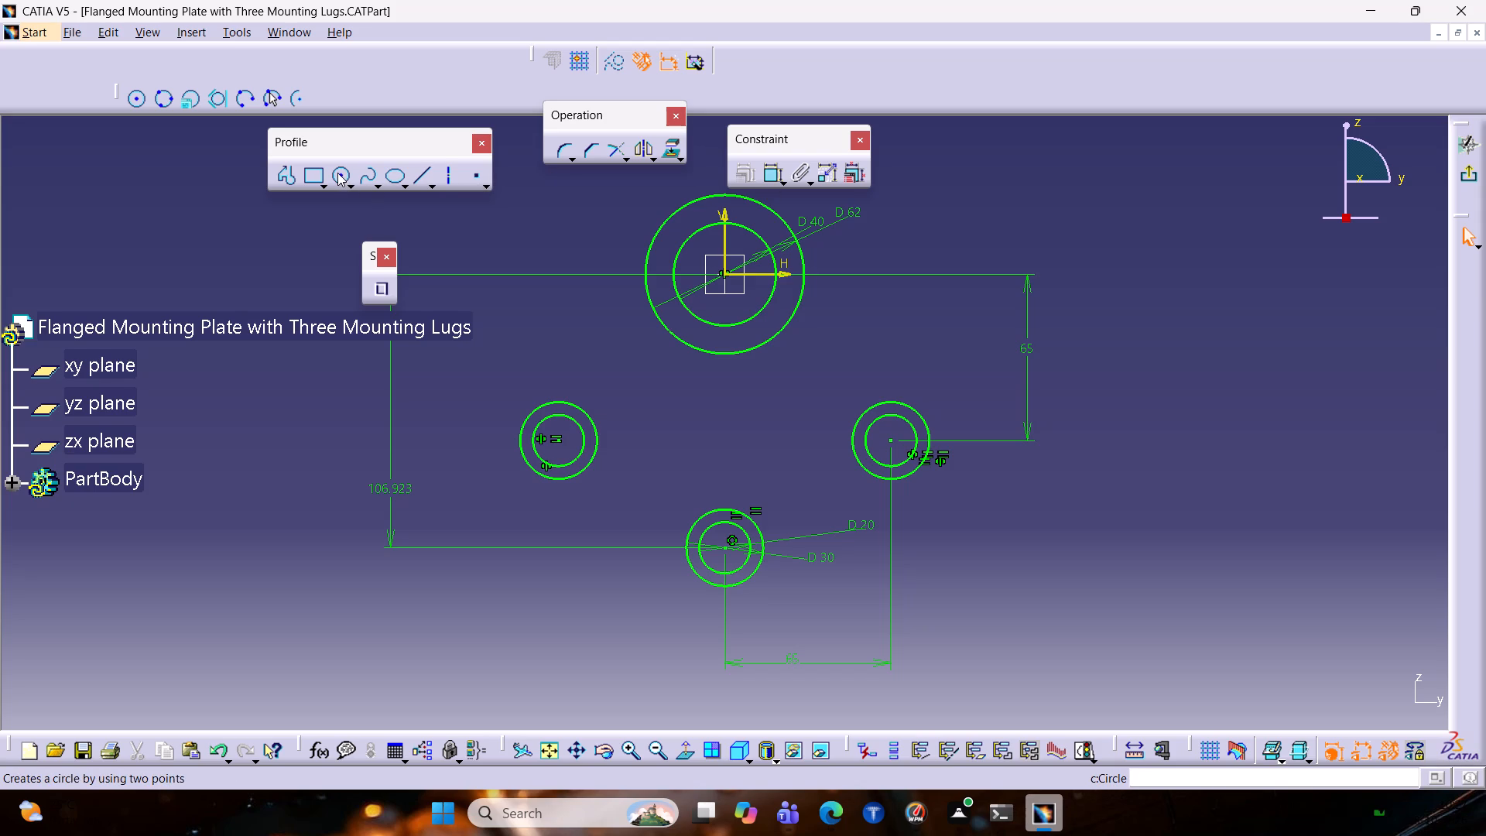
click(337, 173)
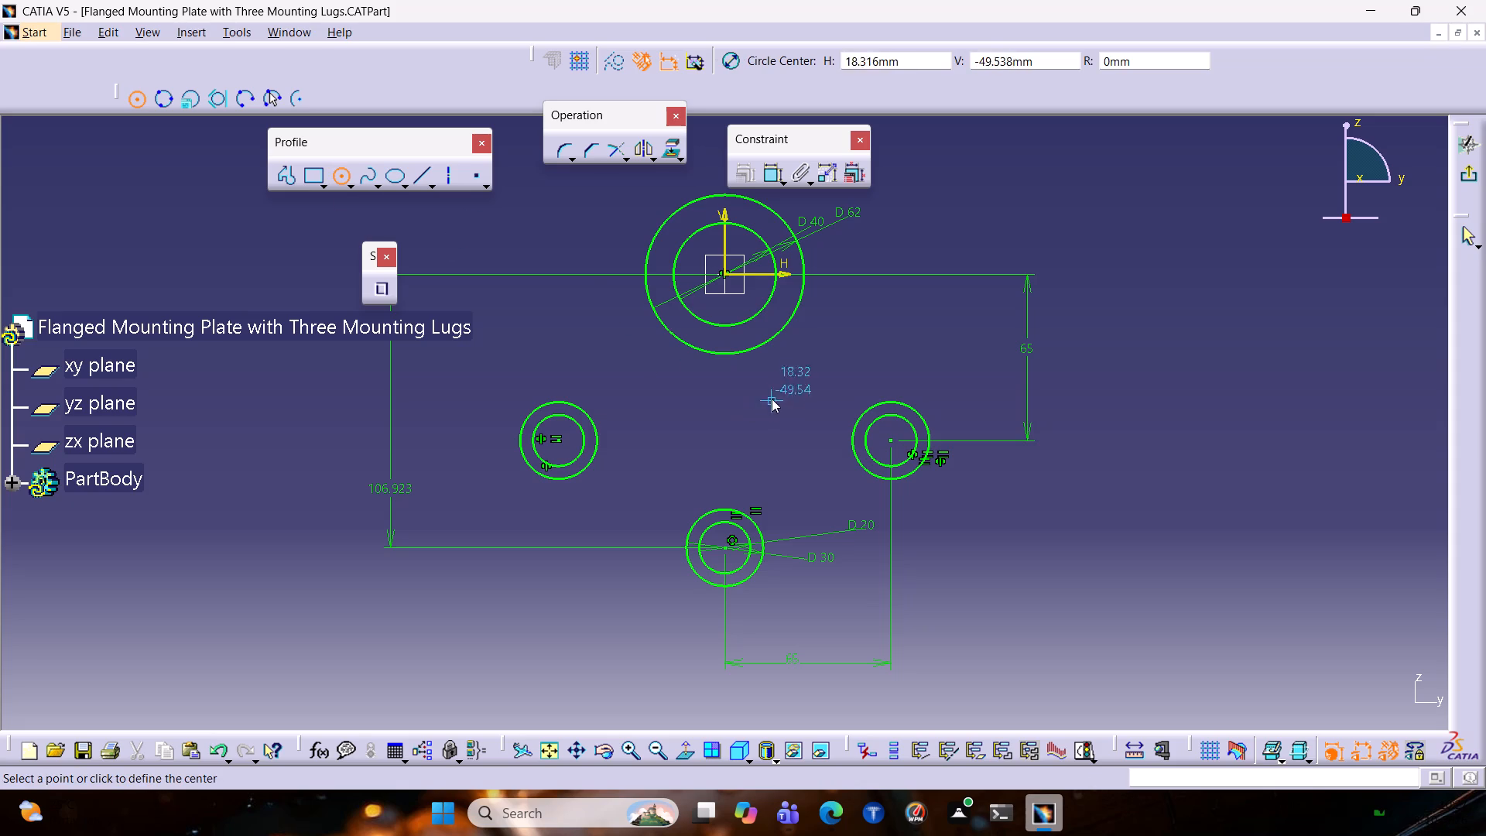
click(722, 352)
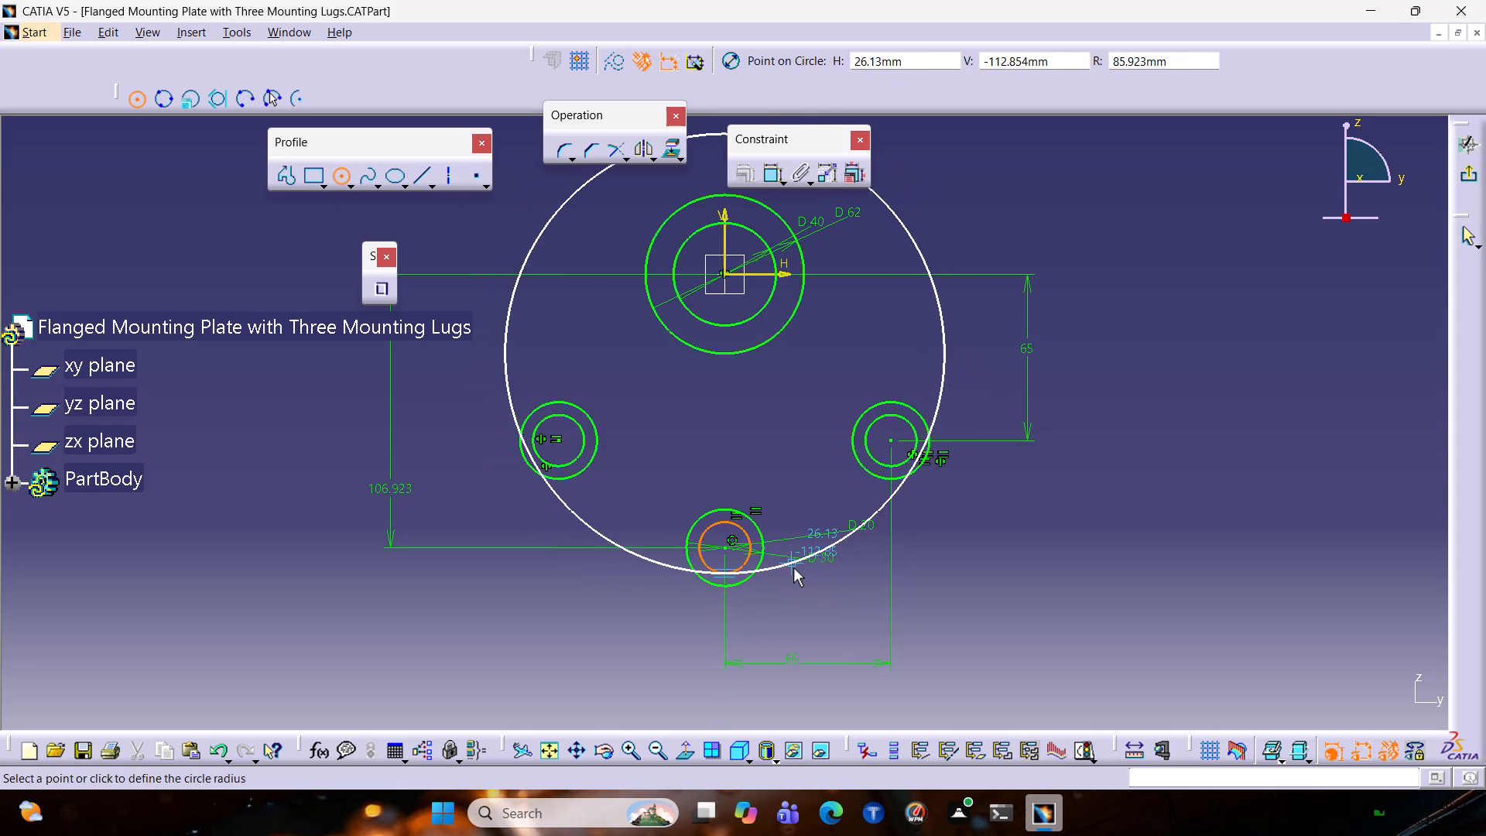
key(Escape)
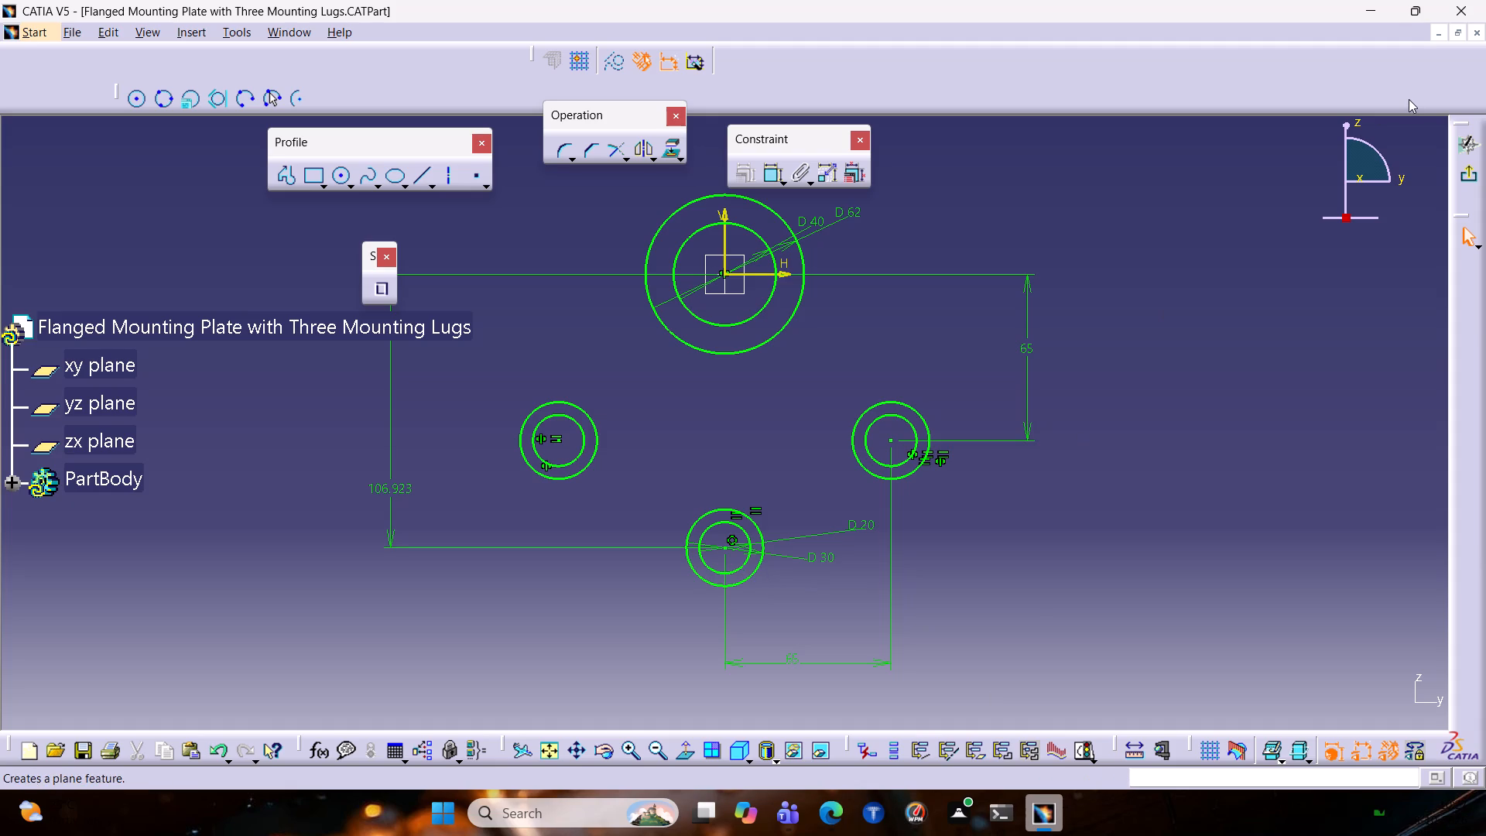
Exit the sketch and pad its ring profiles with mirrored extent, setting the length to 32mm/2 (16 mm).
click(1476, 173)
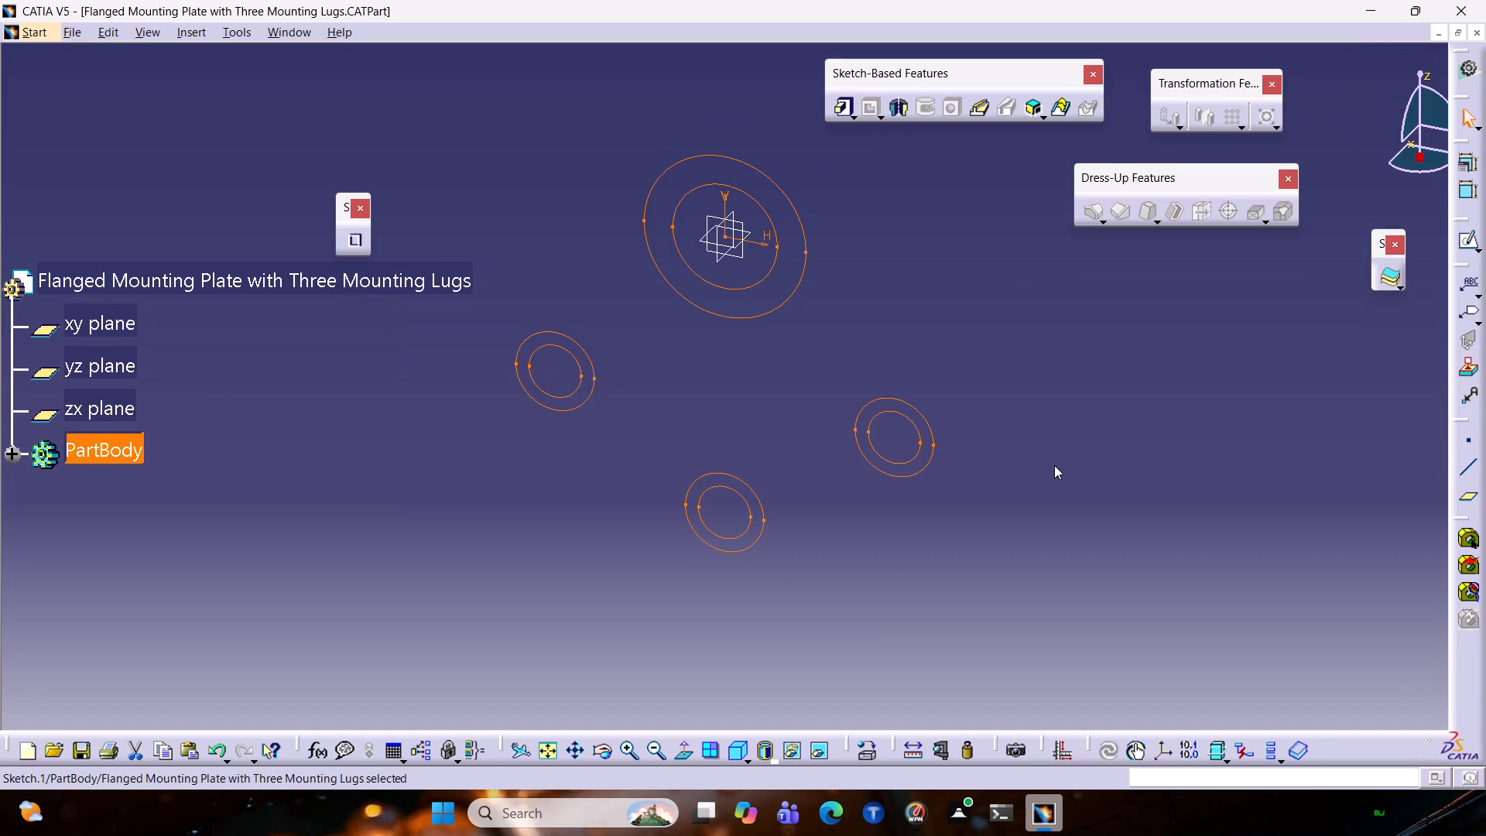
click(836, 104)
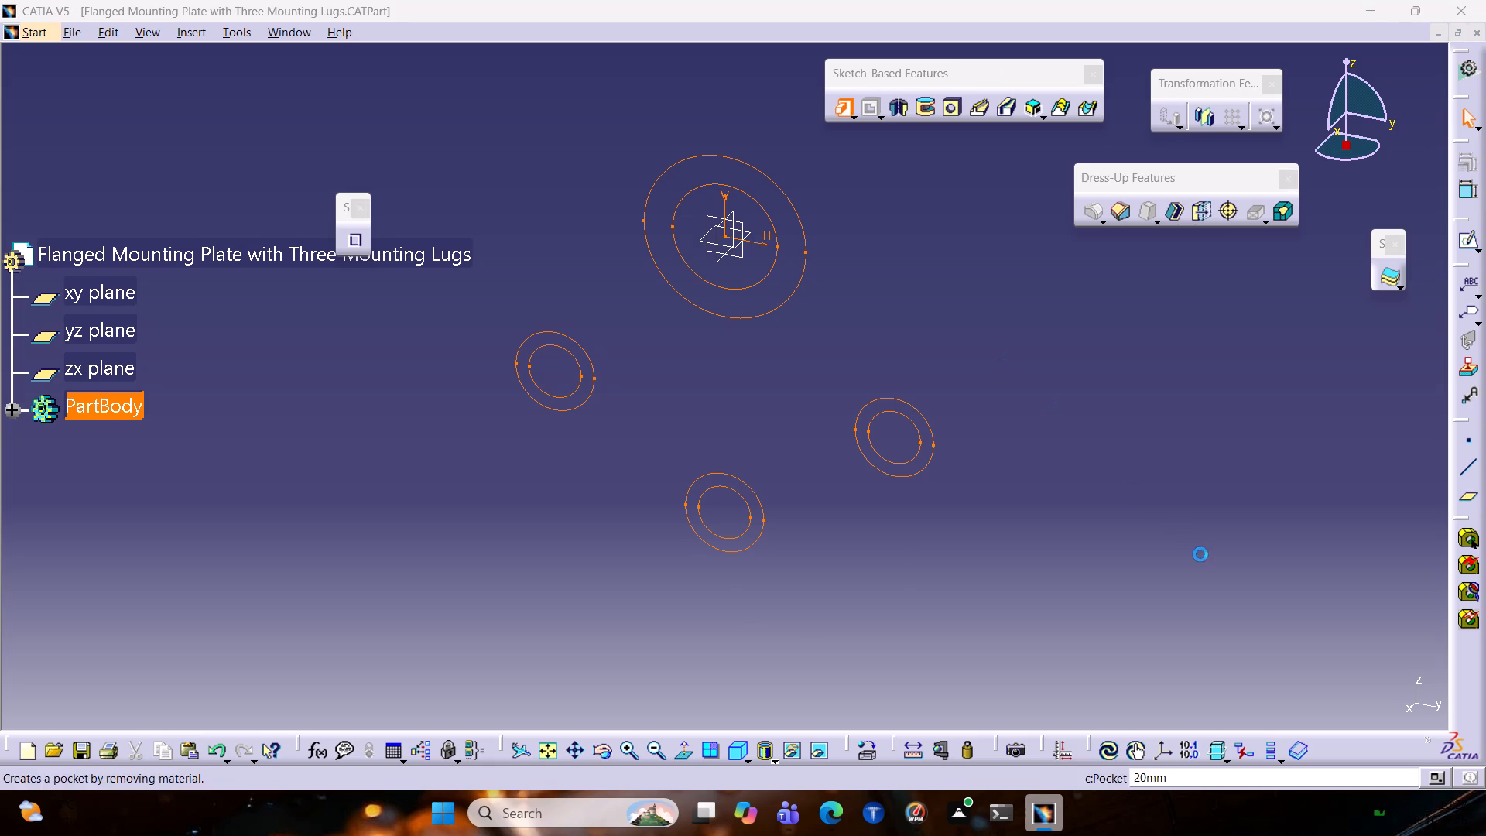
text(32)
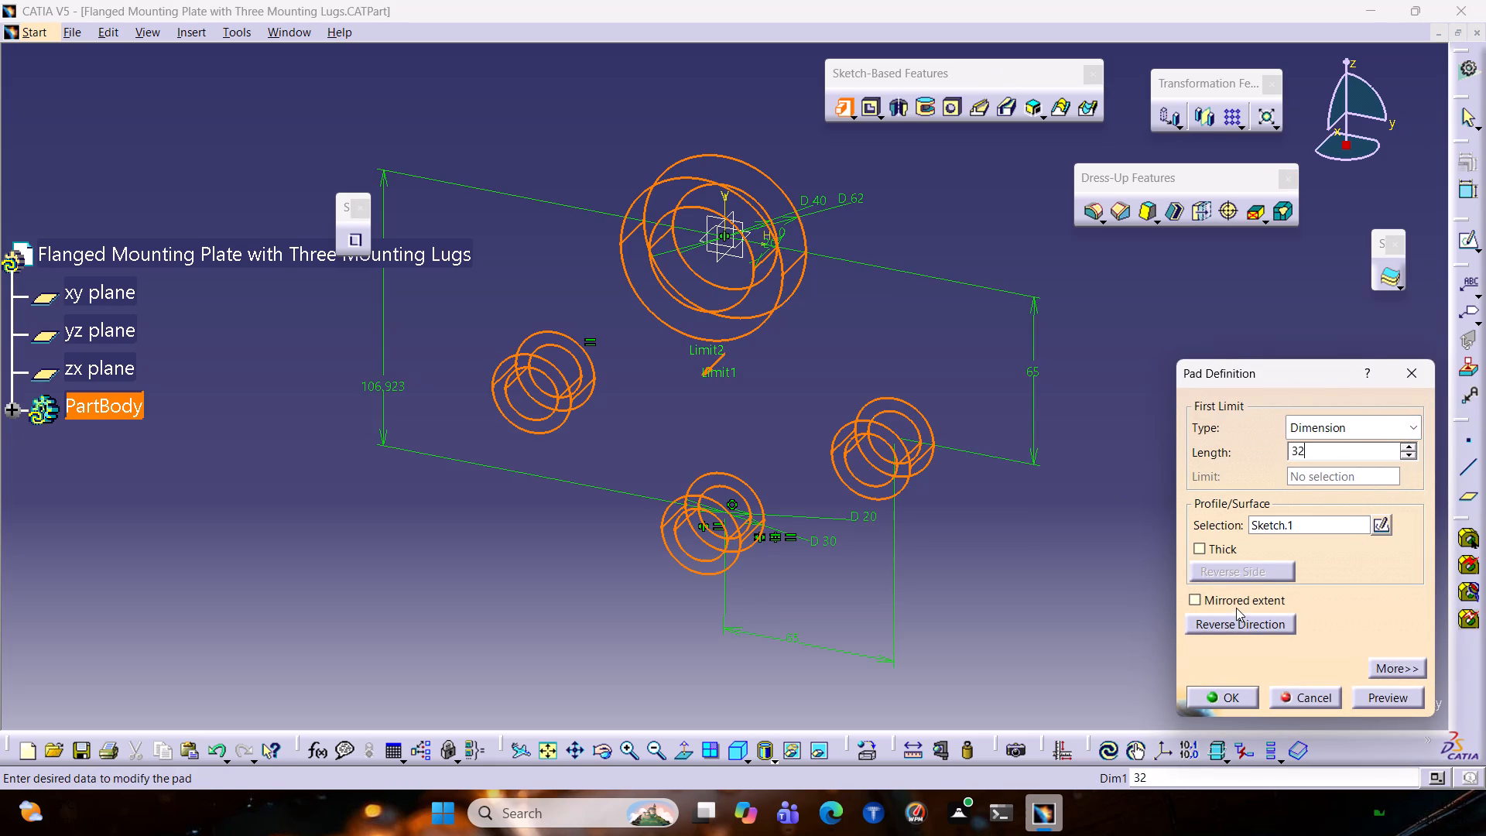
click(1238, 598)
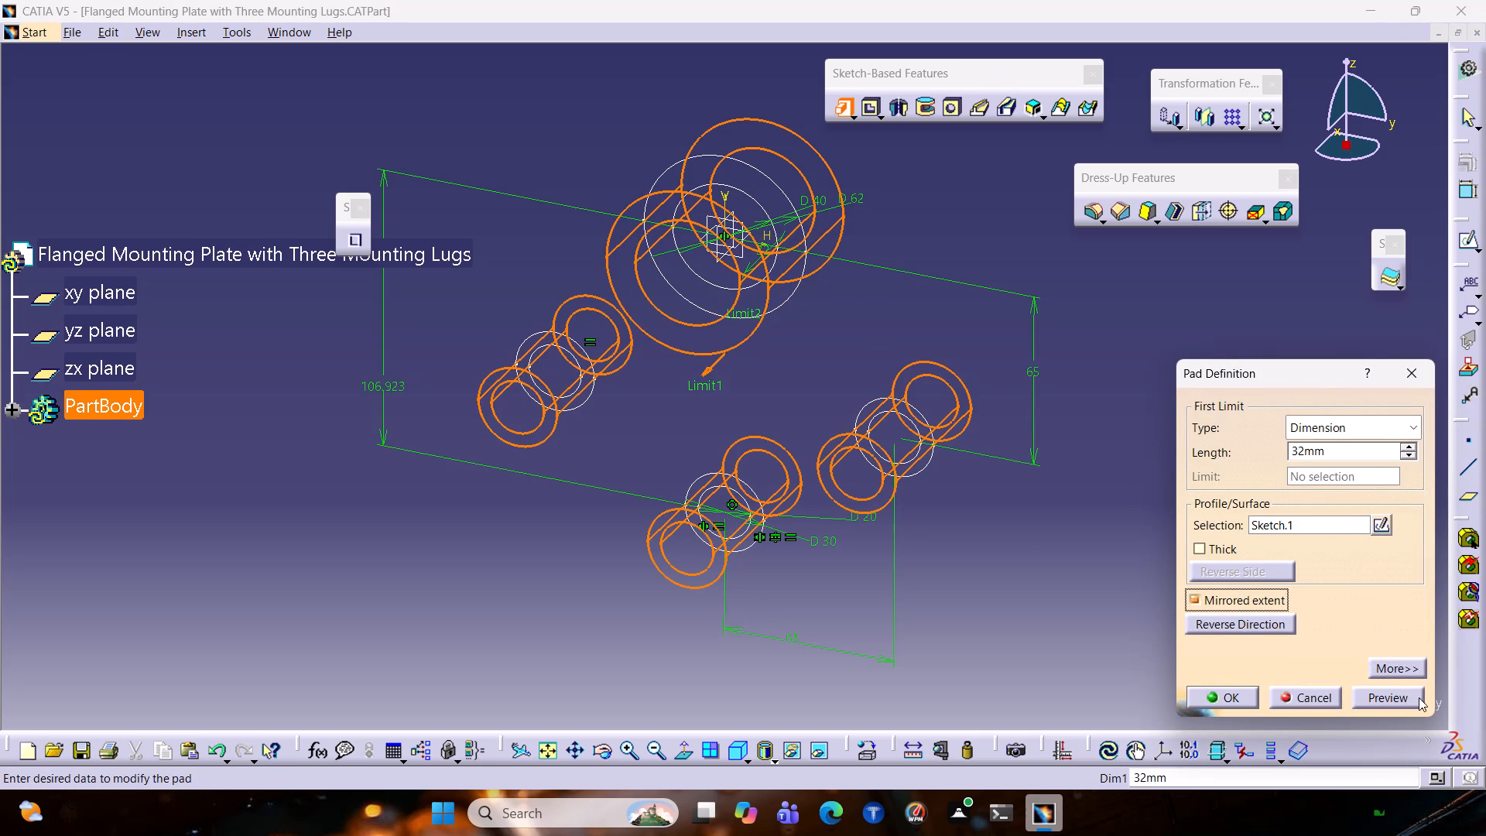
click(1331, 462)
click(1339, 447)
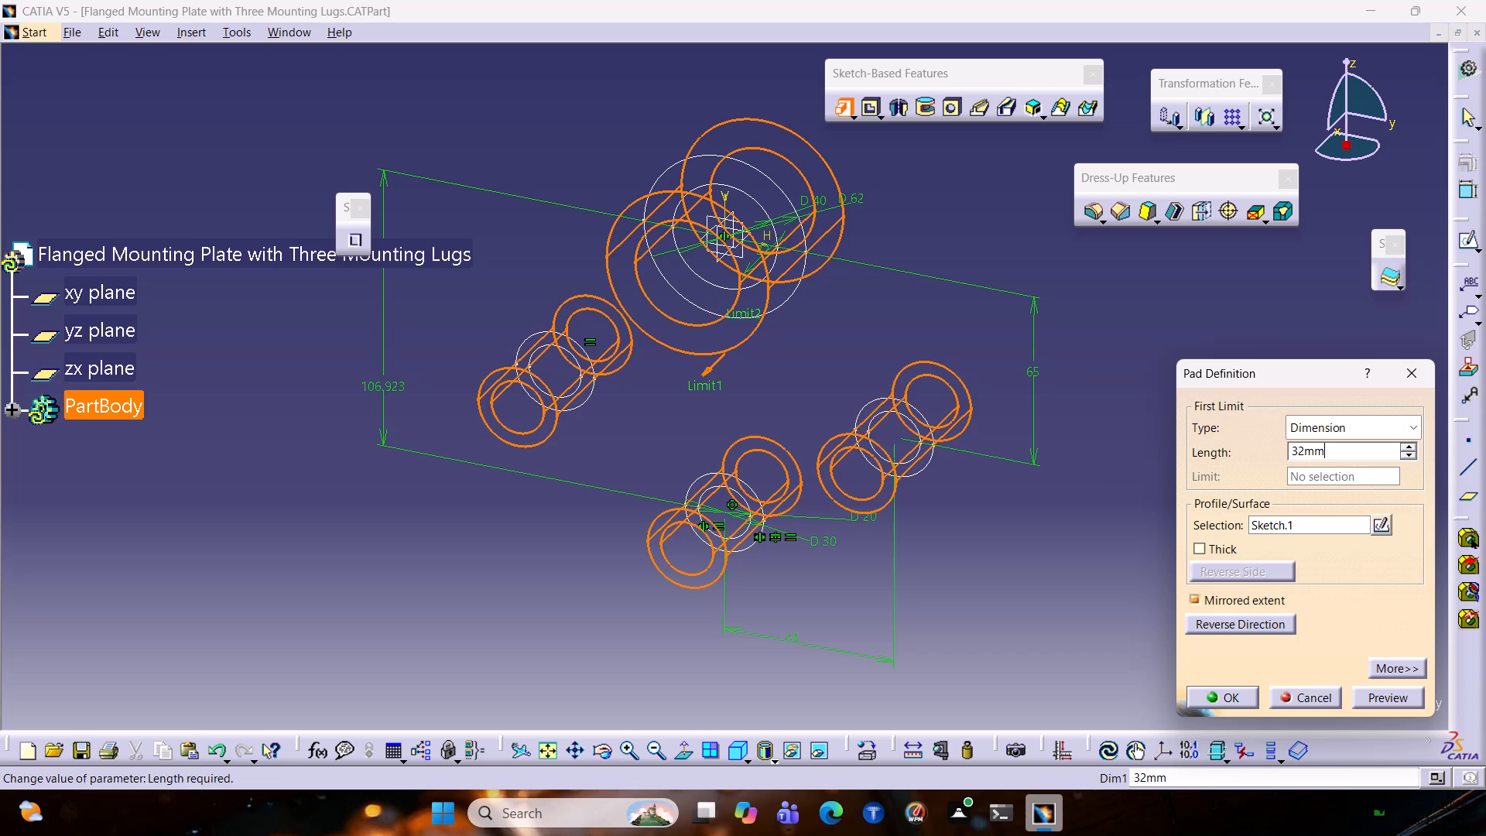
text(/2)
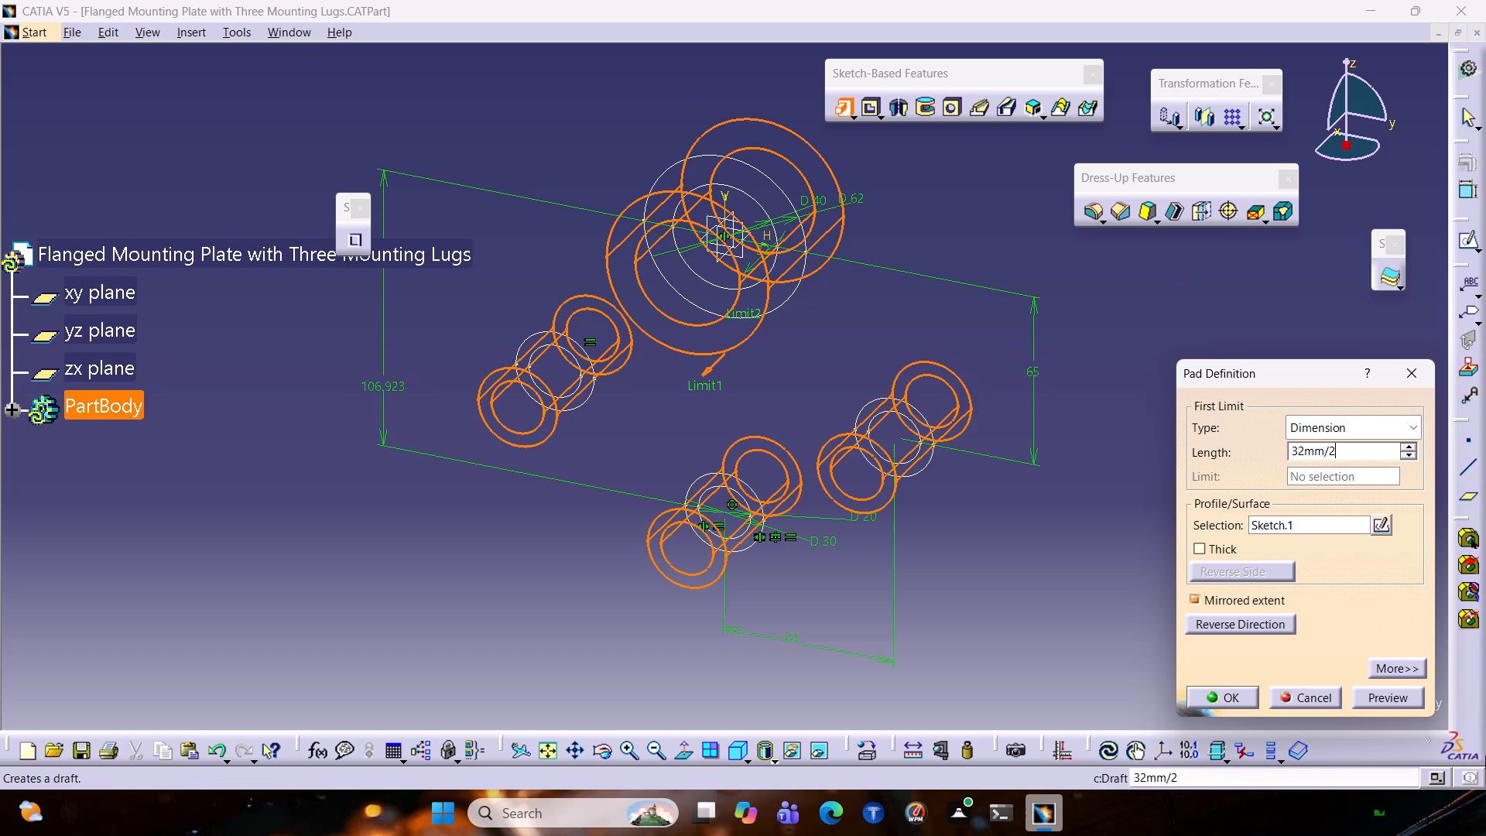
click(1402, 692)
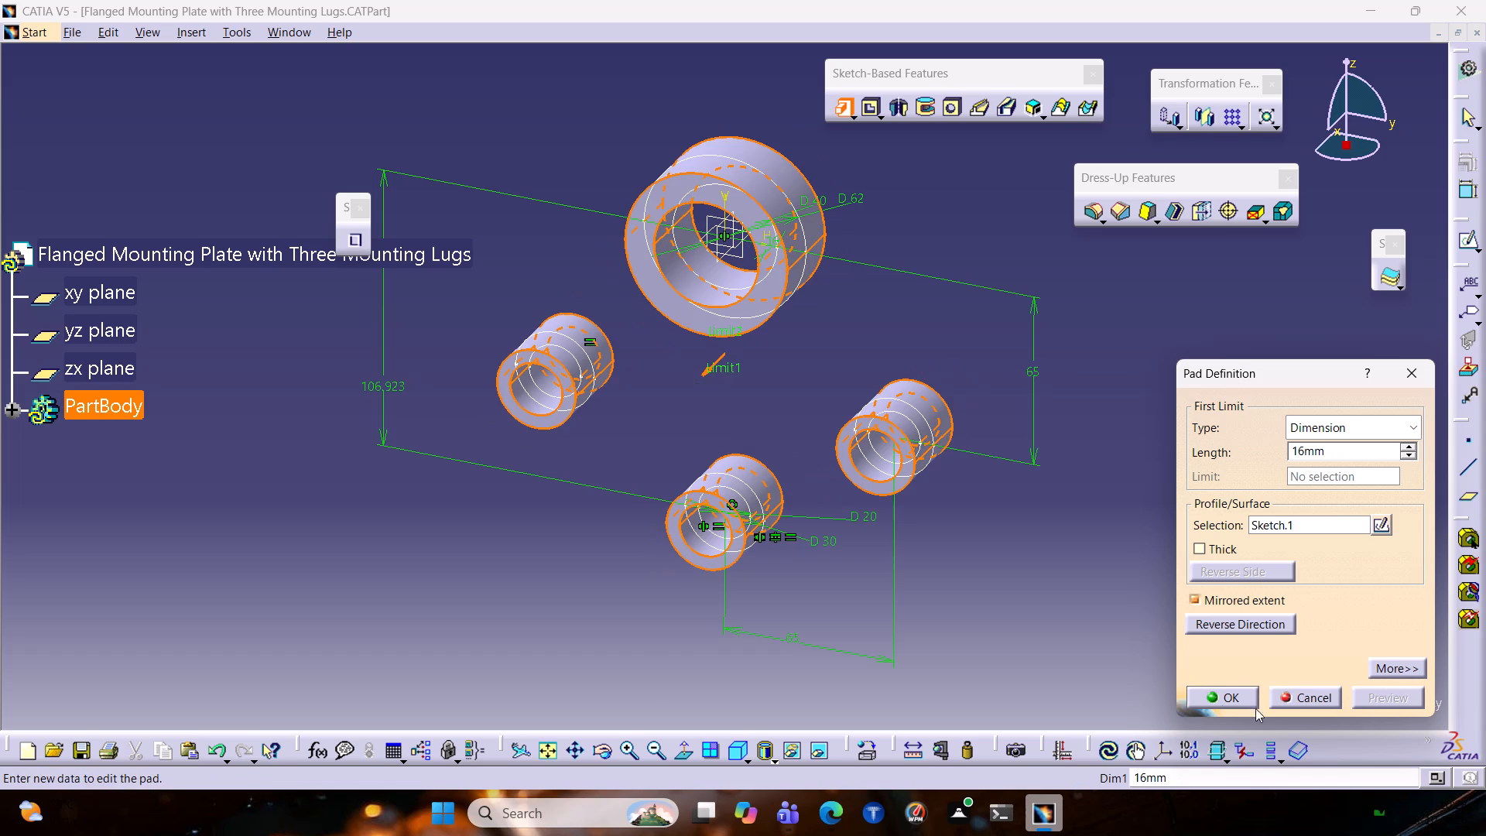
click(1215, 704)
click(1162, 421)
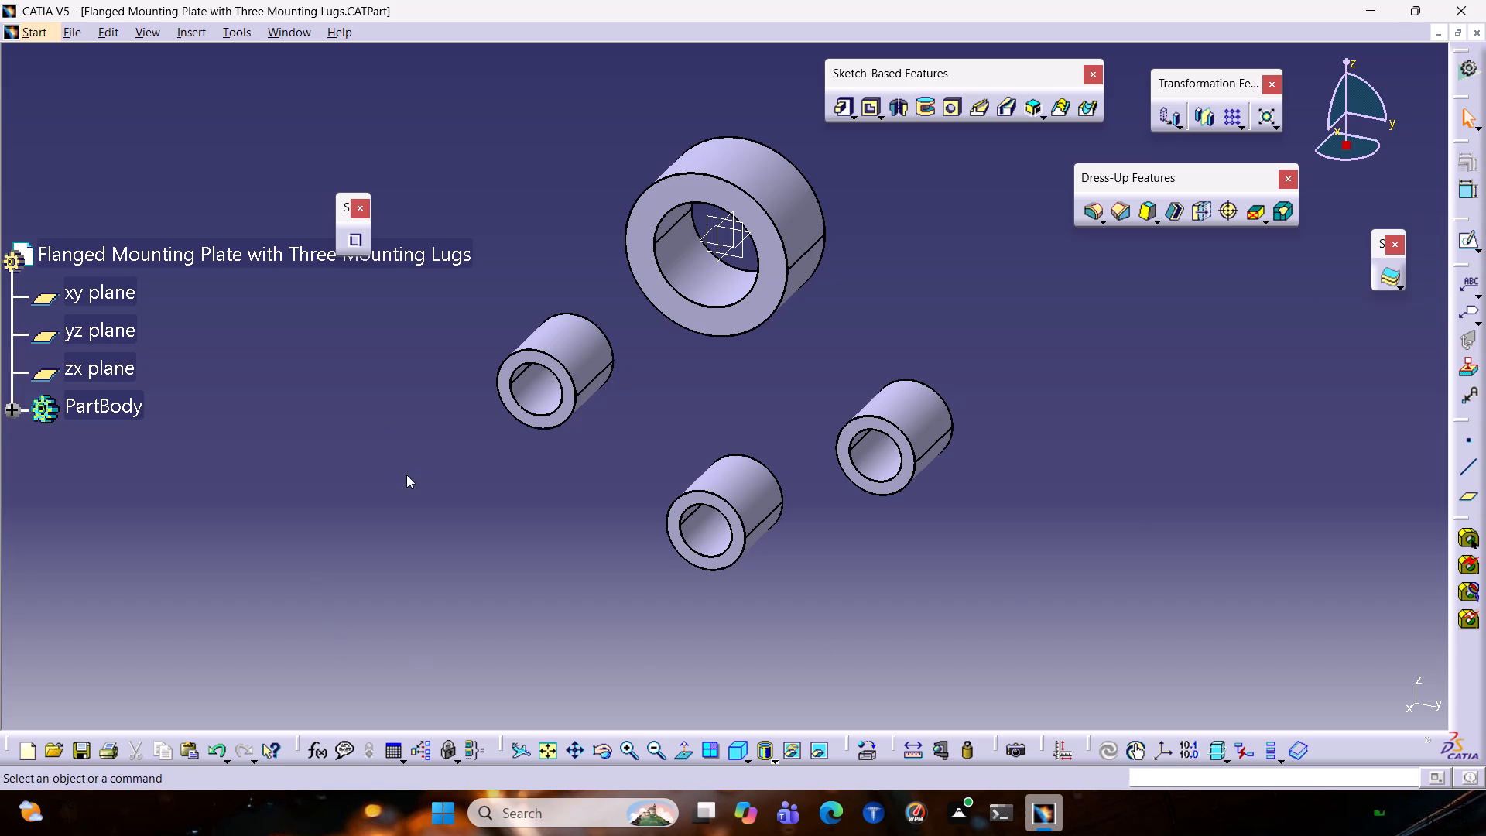
Open a new sketch on the yz plane.
click(82, 343)
click(128, 320)
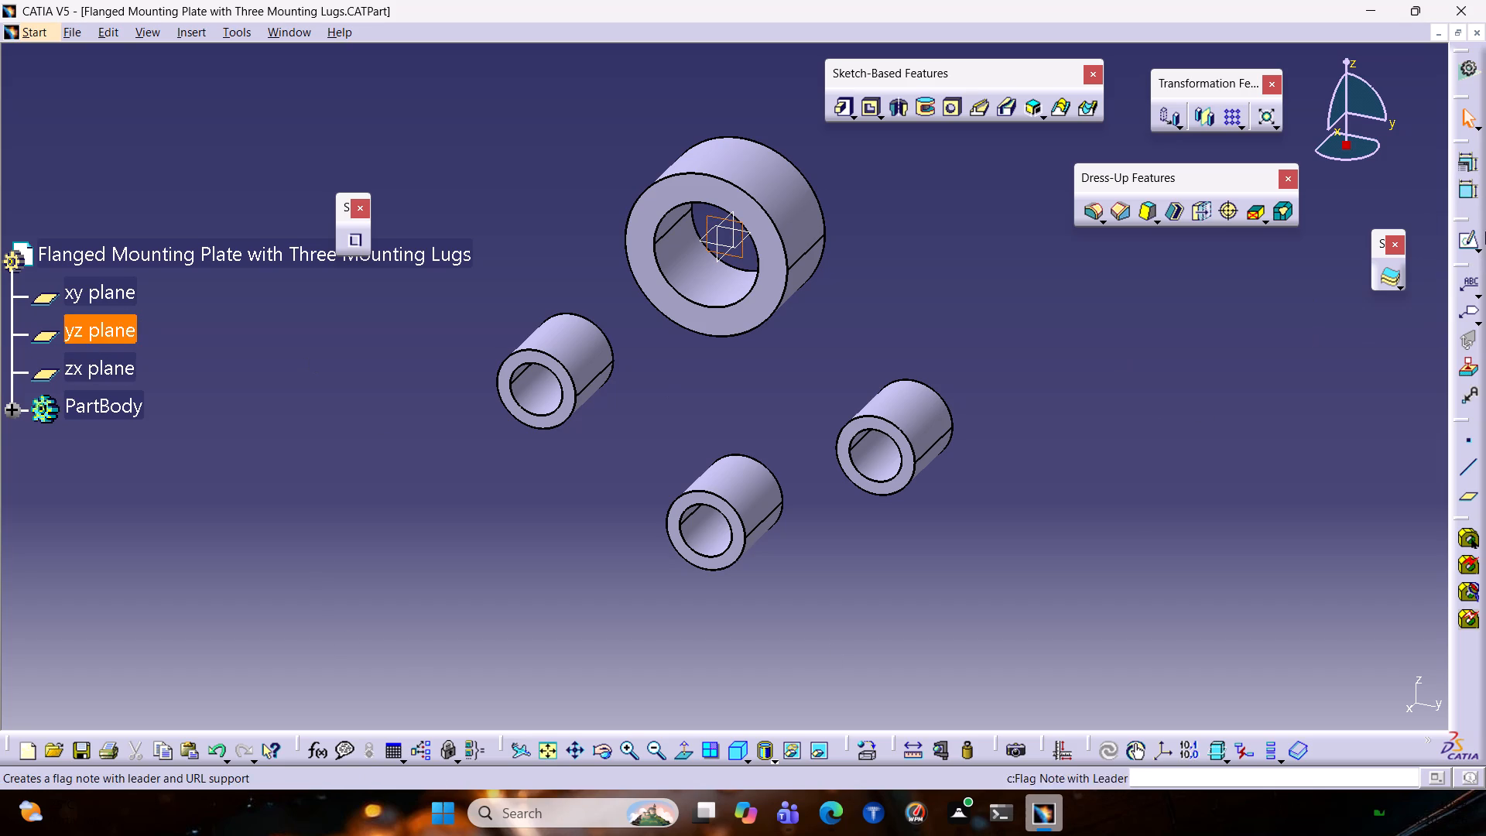
click(1473, 241)
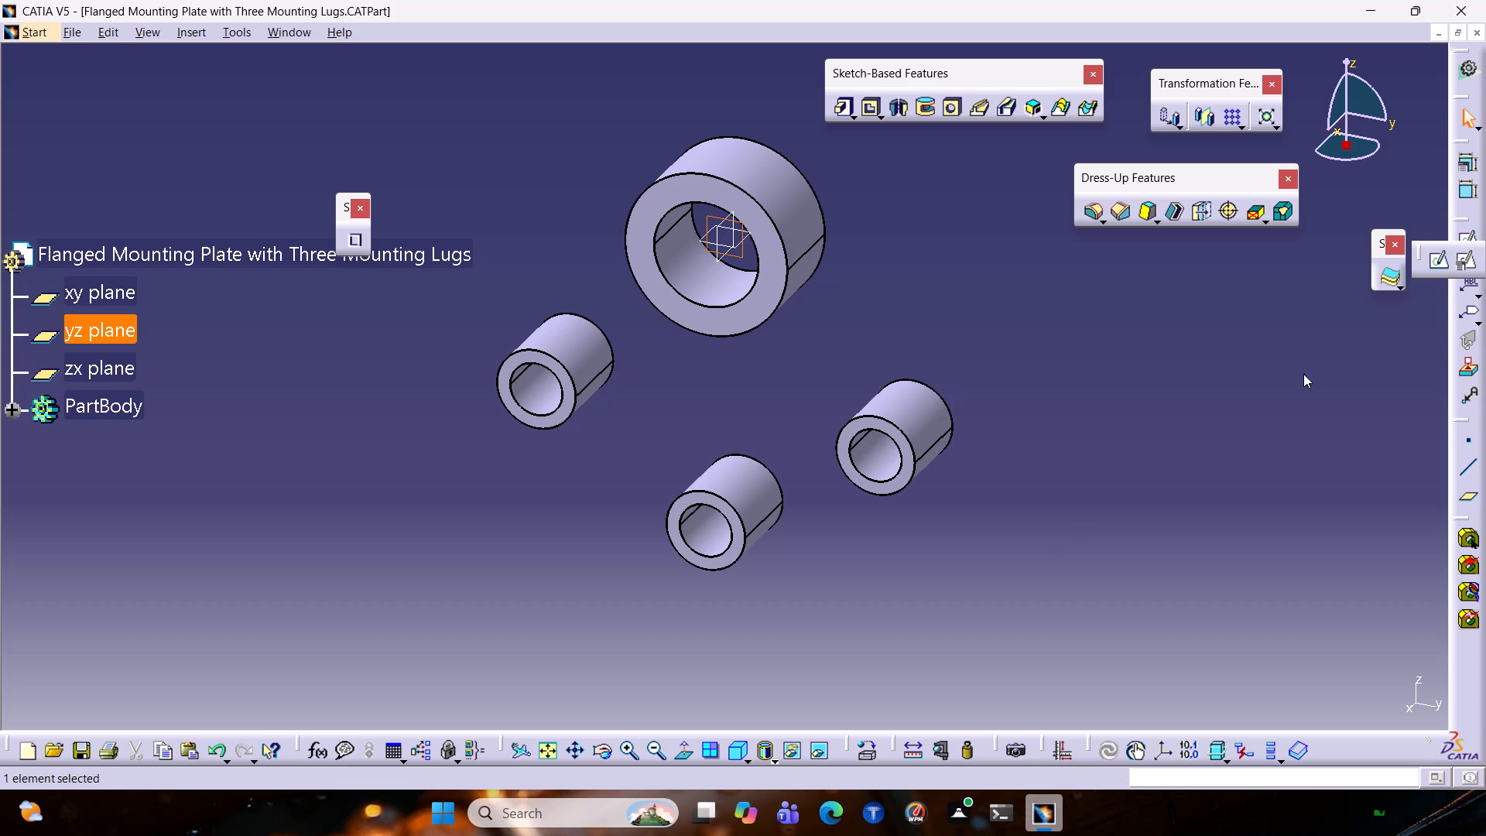
click(1376, 315)
click(1464, 238)
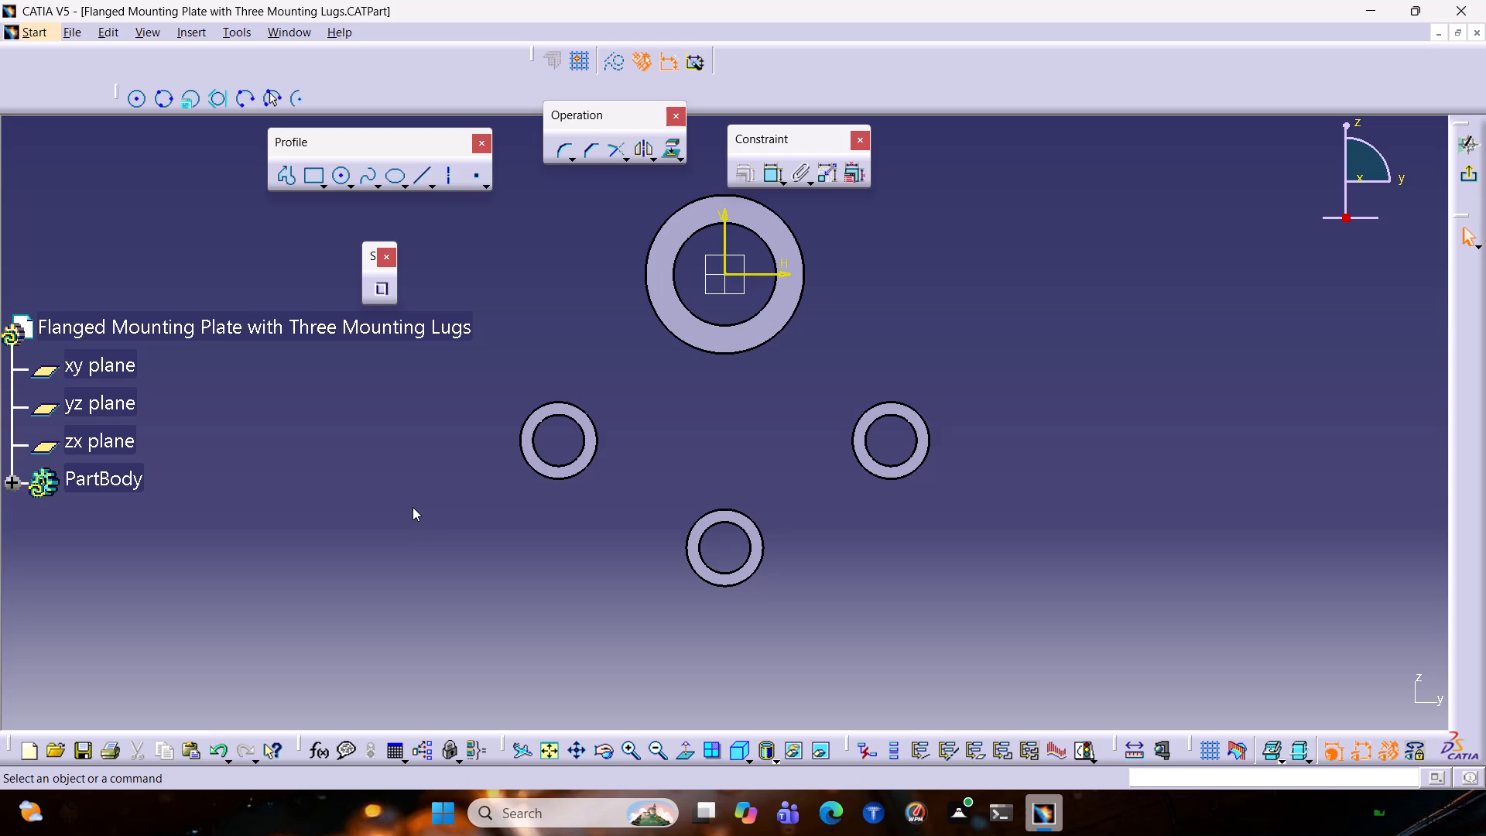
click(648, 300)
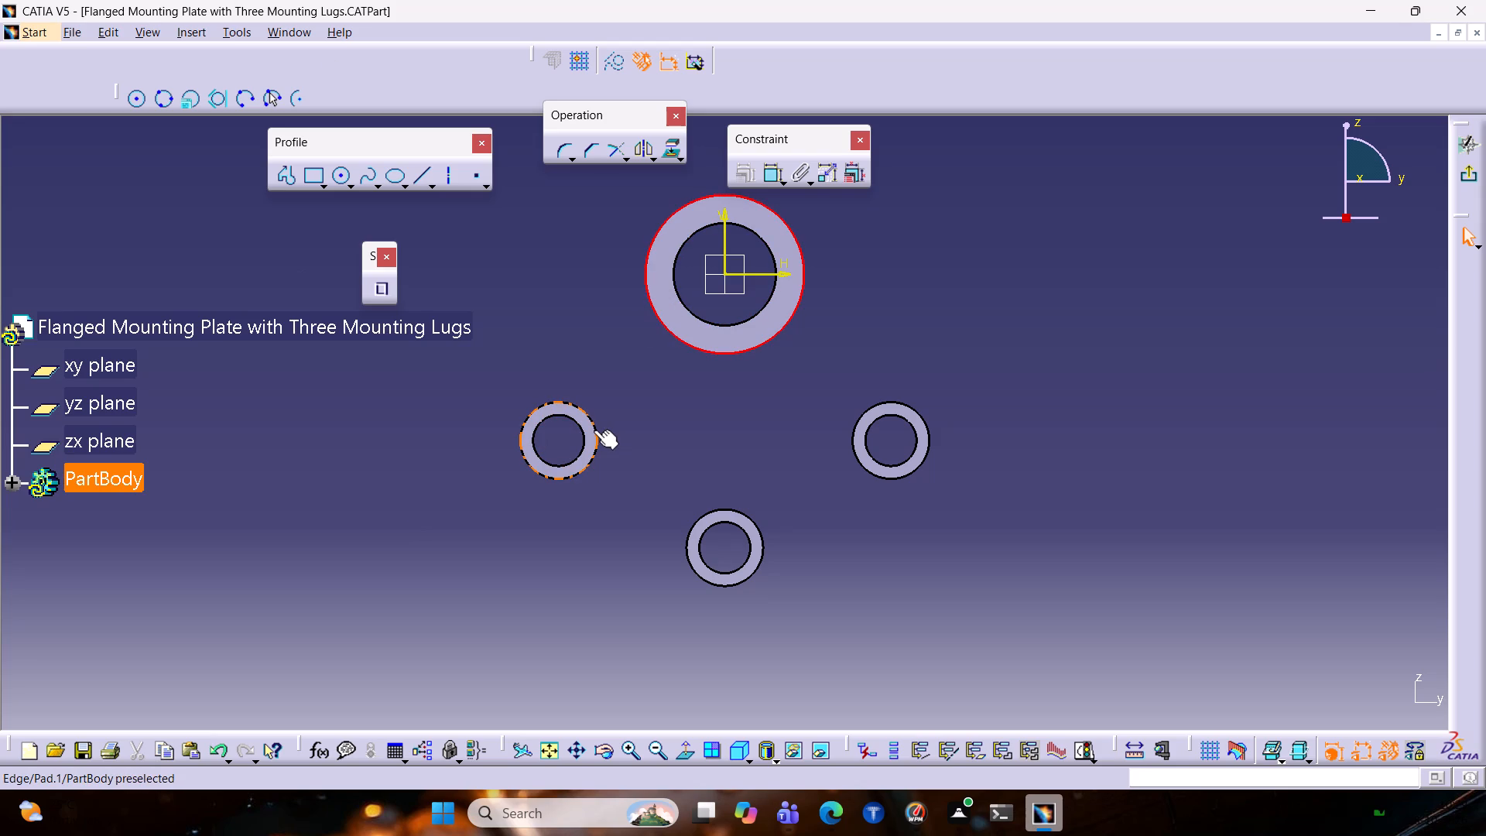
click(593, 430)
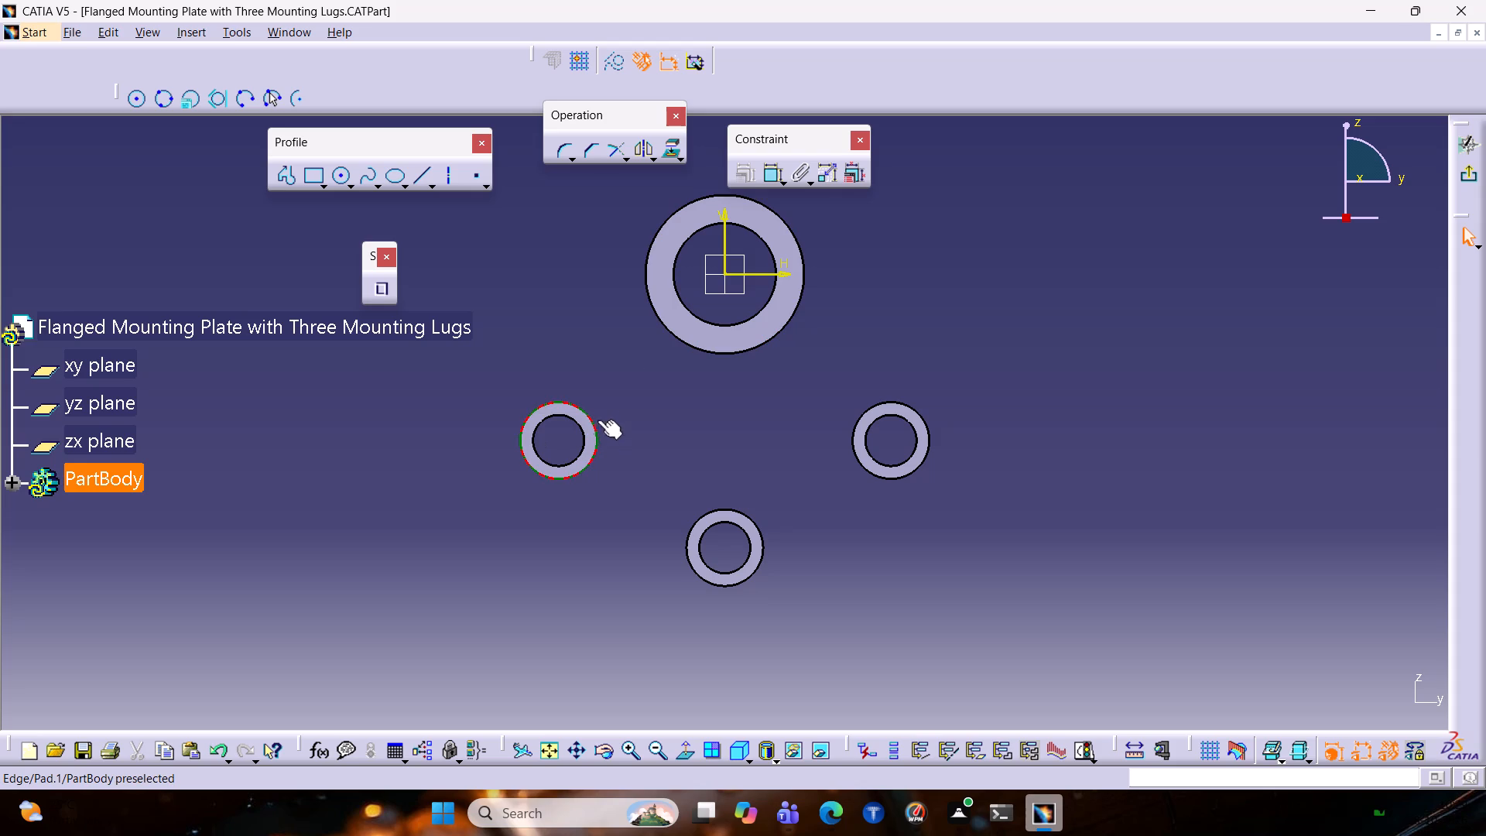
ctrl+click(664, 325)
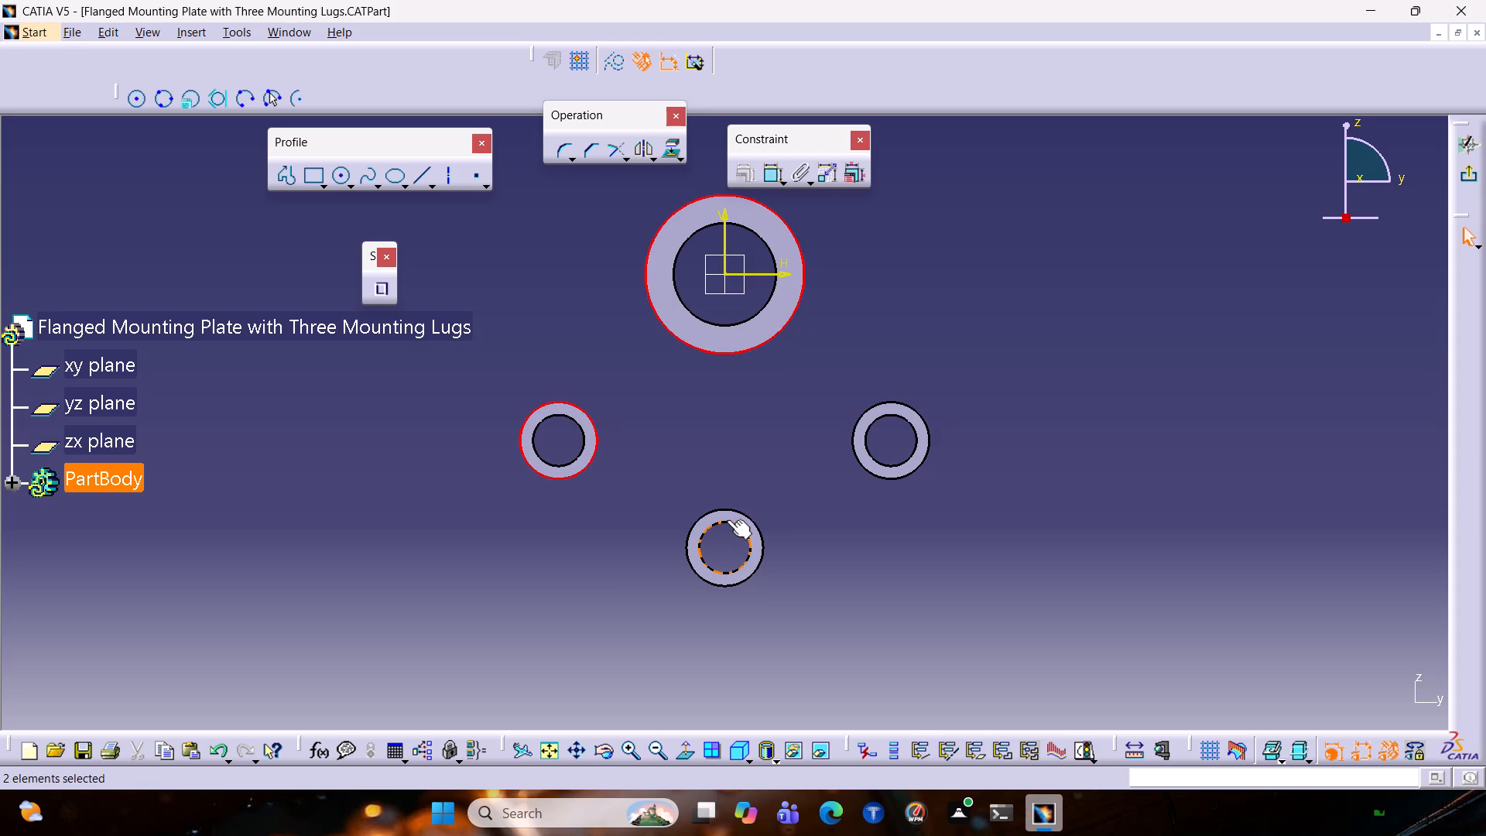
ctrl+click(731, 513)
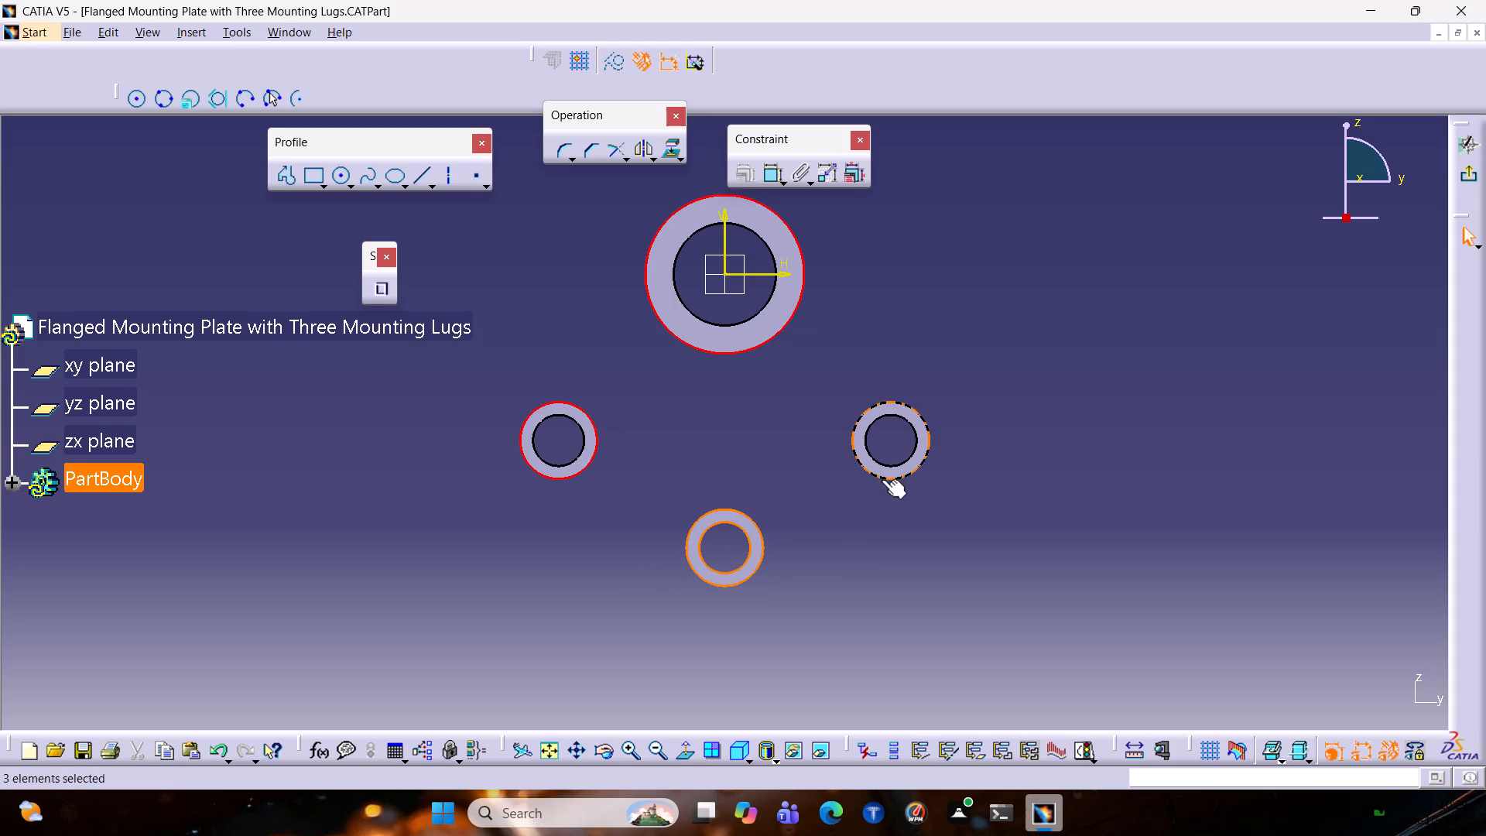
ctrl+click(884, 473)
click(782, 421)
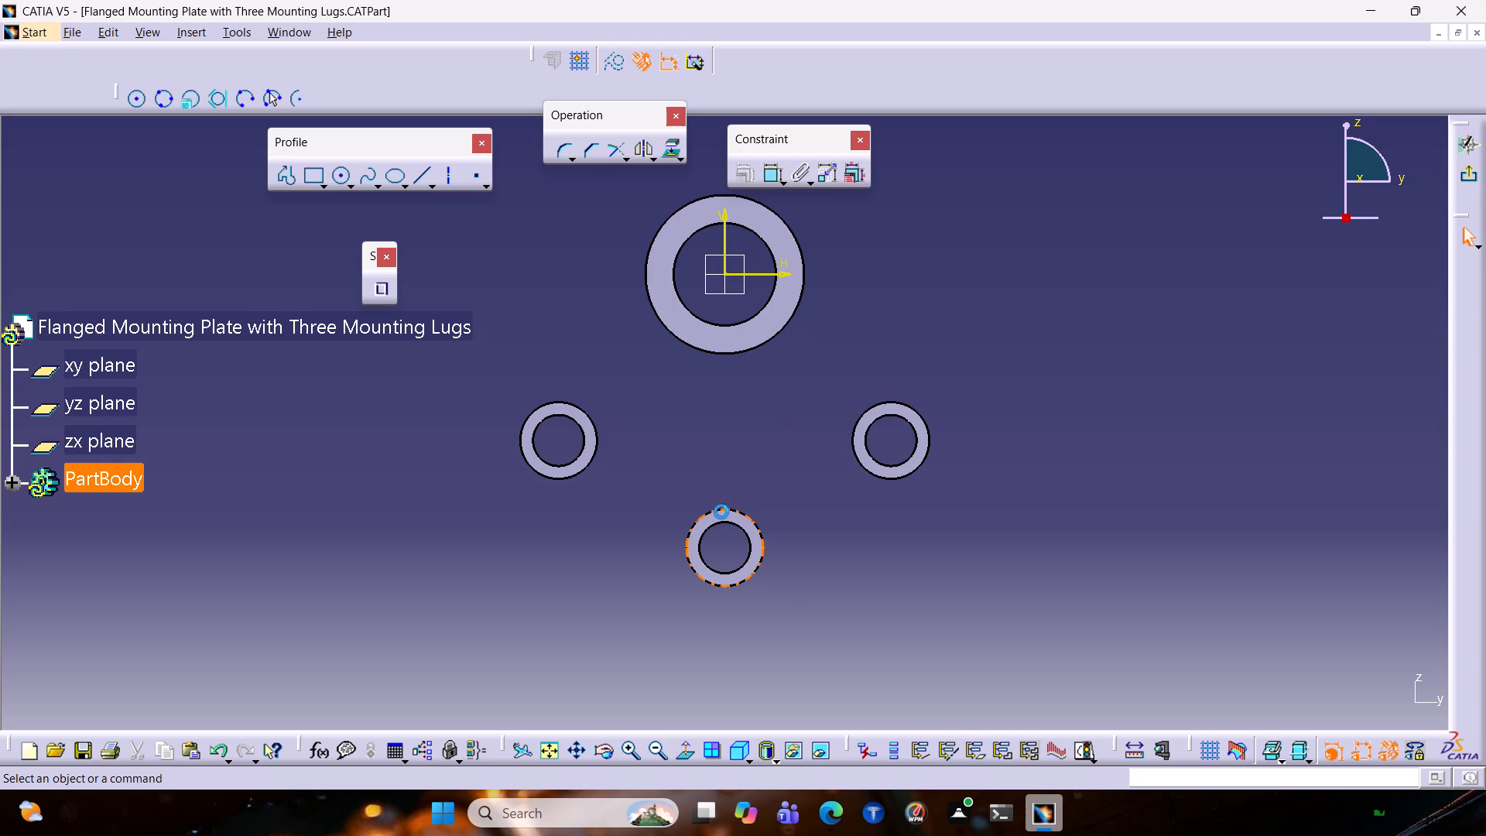
Project the outer circular edges of the three small bosses and the large boss onto the sketch plane.
click(724, 511)
ctrl+click(592, 452)
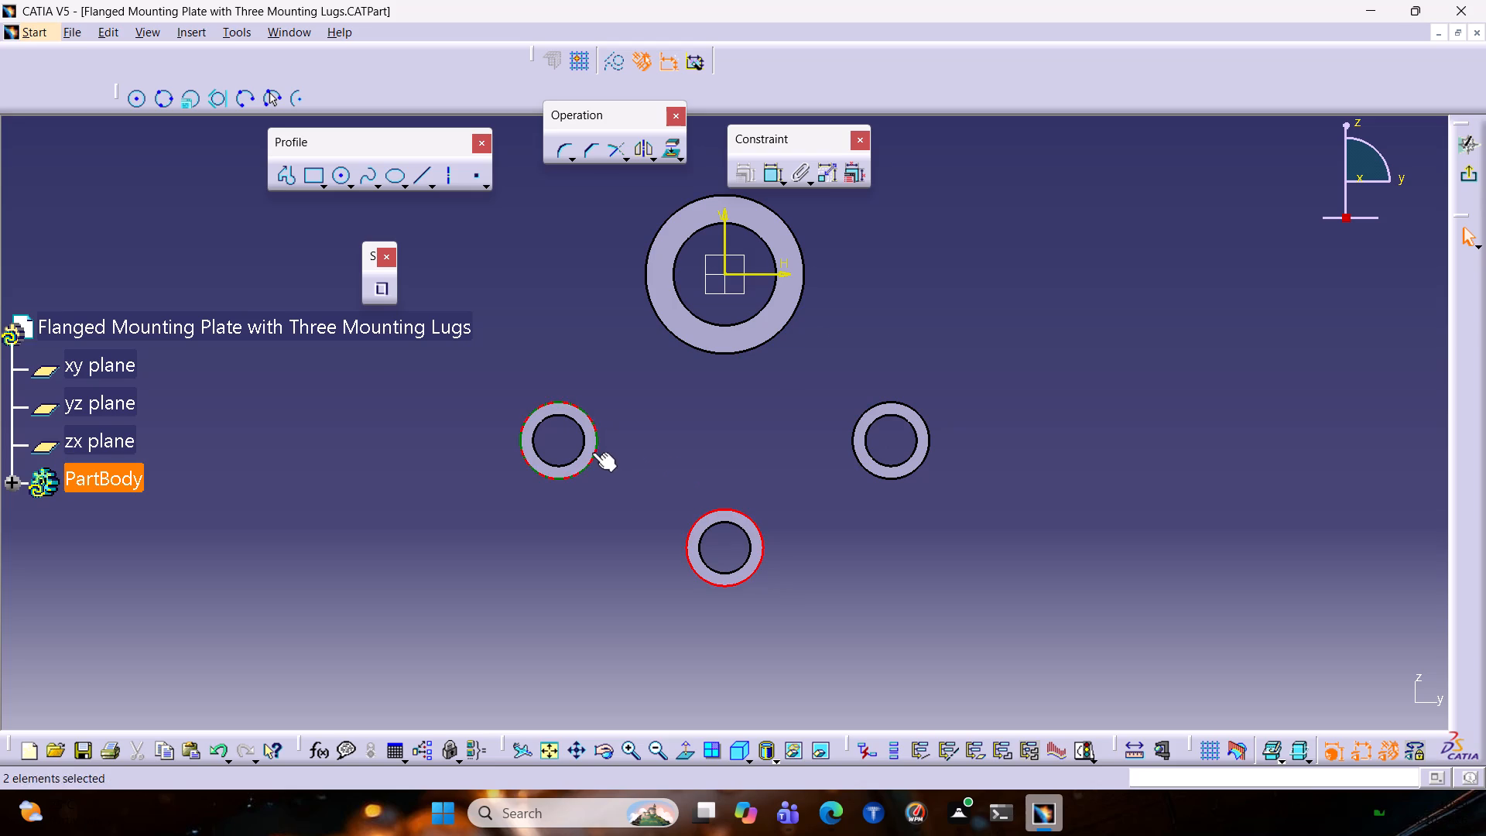
ctrl+click(854, 453)
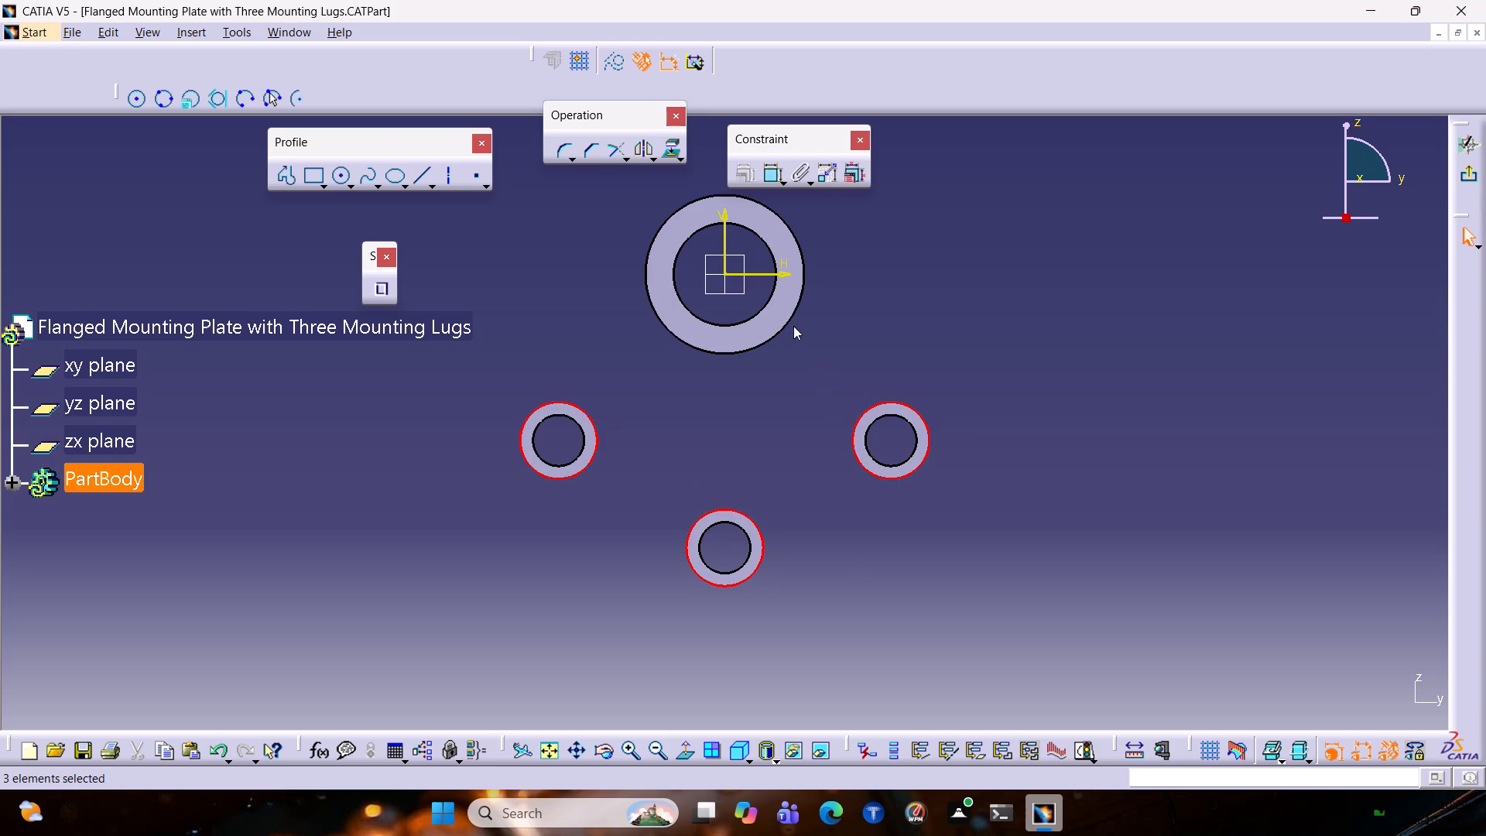
ctrl+click(786, 320)
click(666, 150)
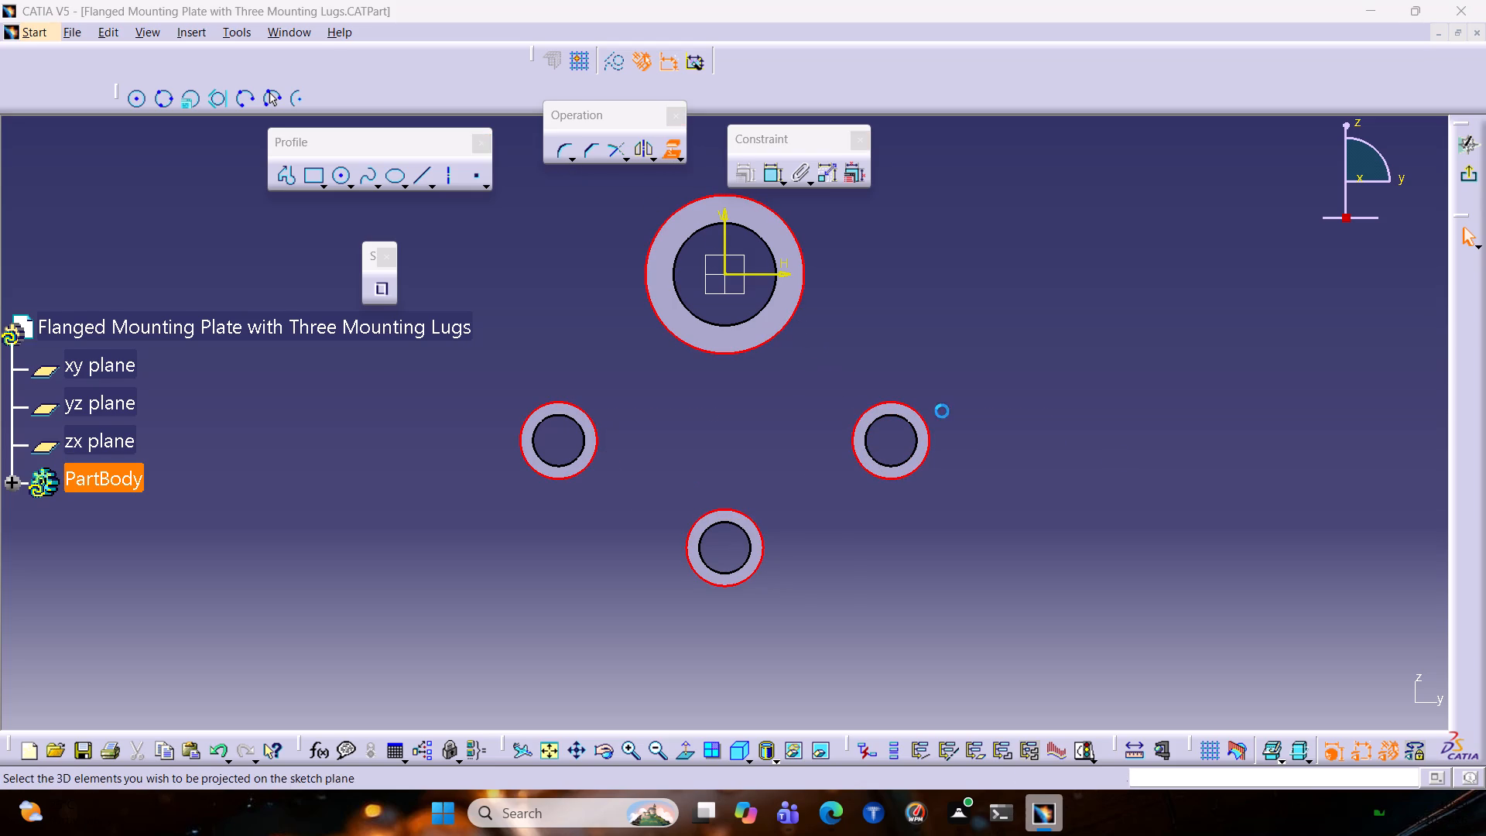
click(1297, 694)
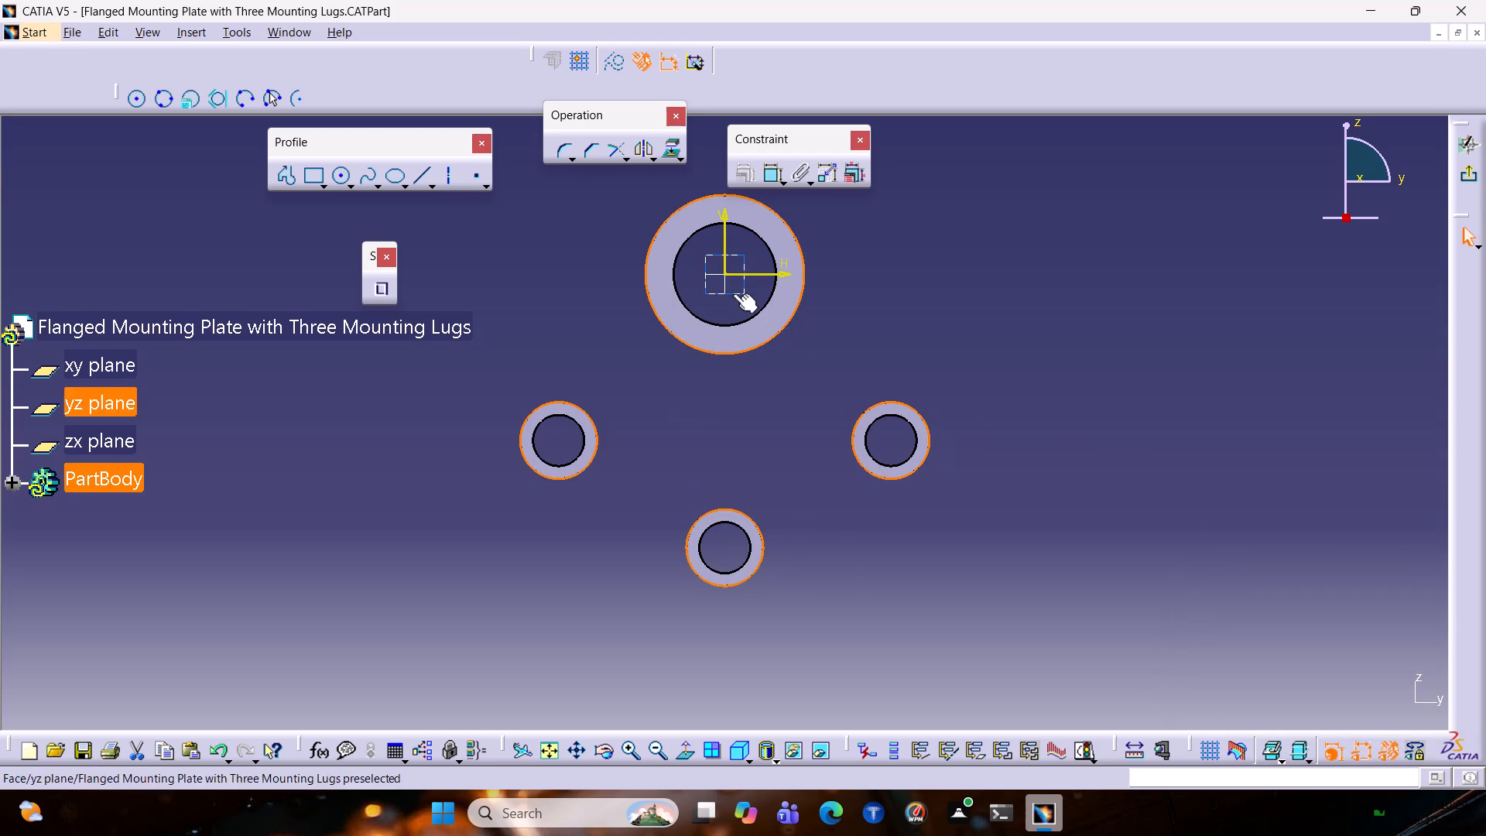
click(965, 336)
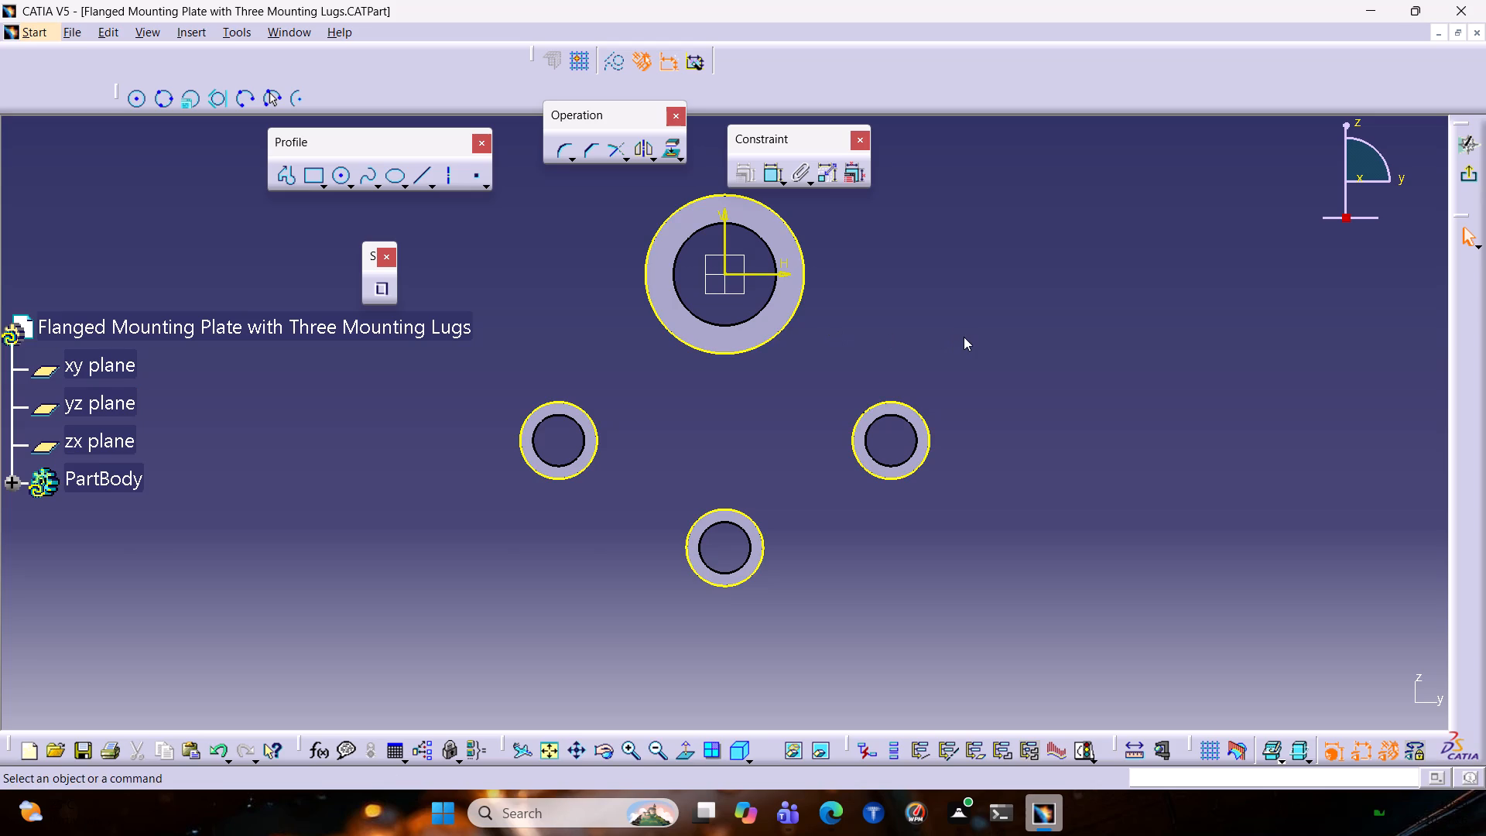
Sketch a vertical line about 43 mm long downward from the large circle's leftmost point at H -31 mm.
click(282, 180)
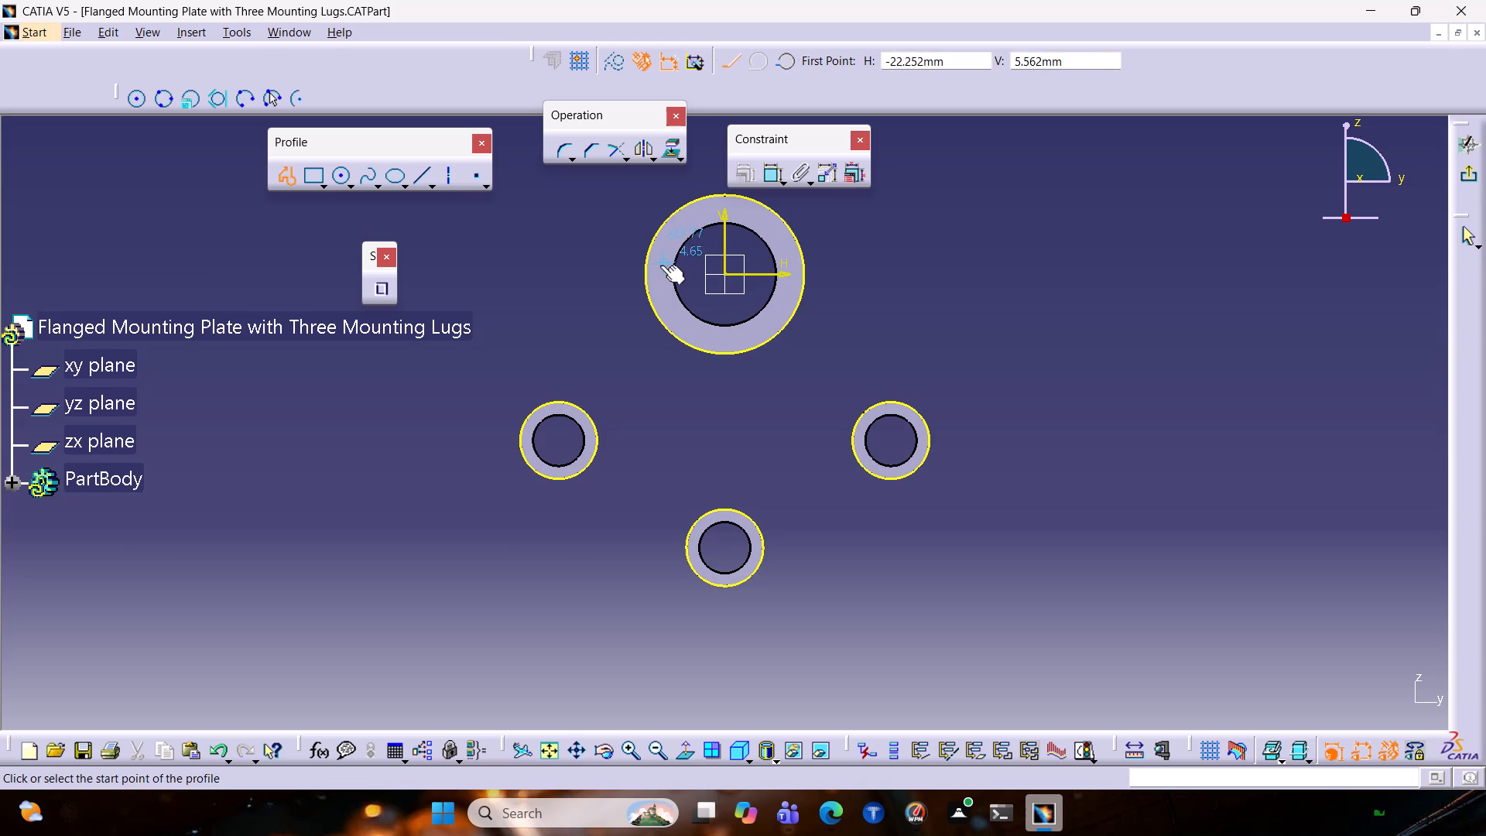
click(642, 273)
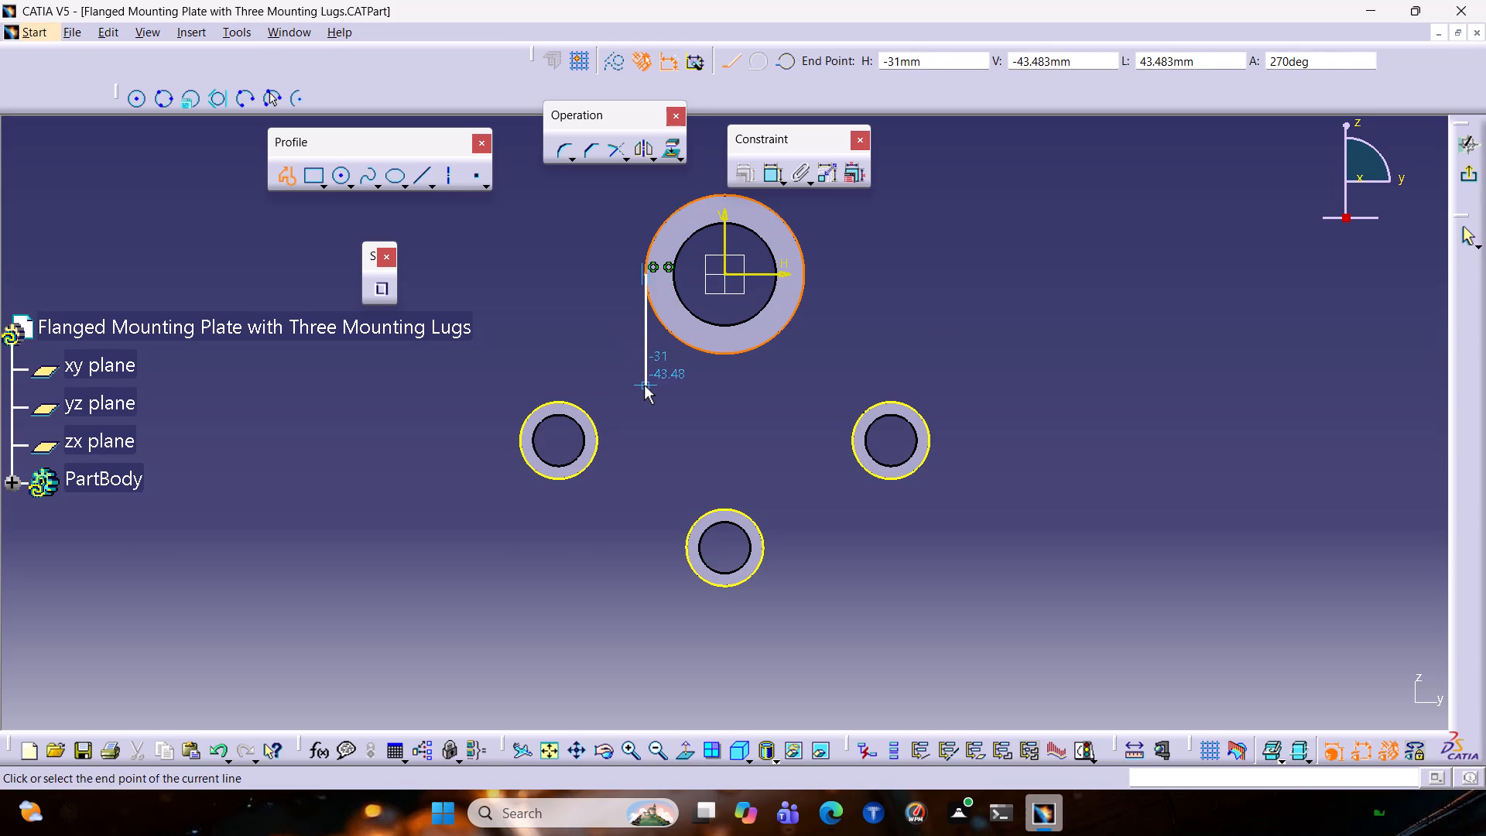
click(644, 385)
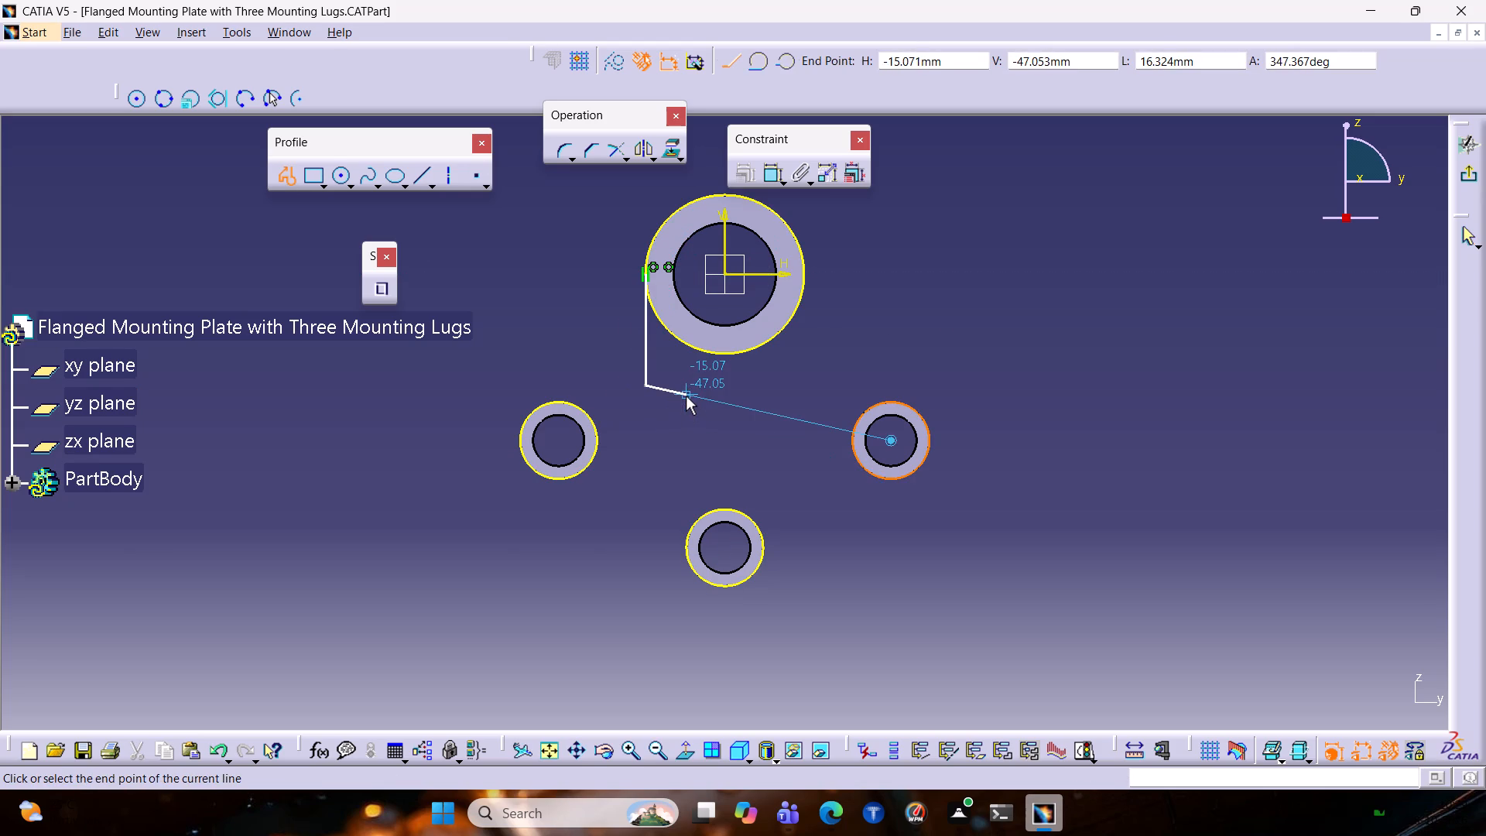
key(Escape)
key(Escape)
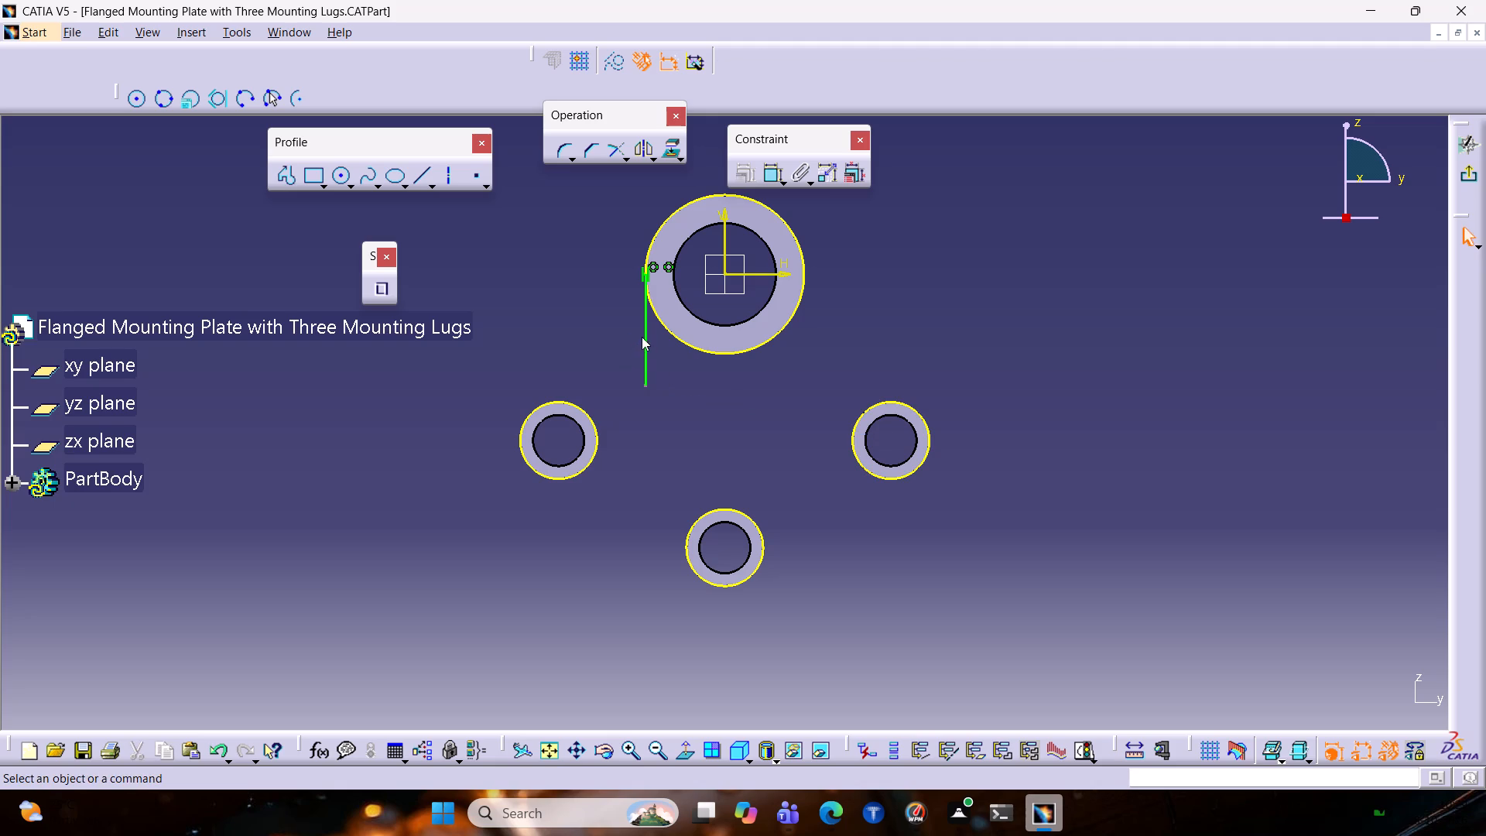
Mirror the vertical line about the sketch's vertical axis to the opposite side of the large circle.
click(649, 331)
click(641, 148)
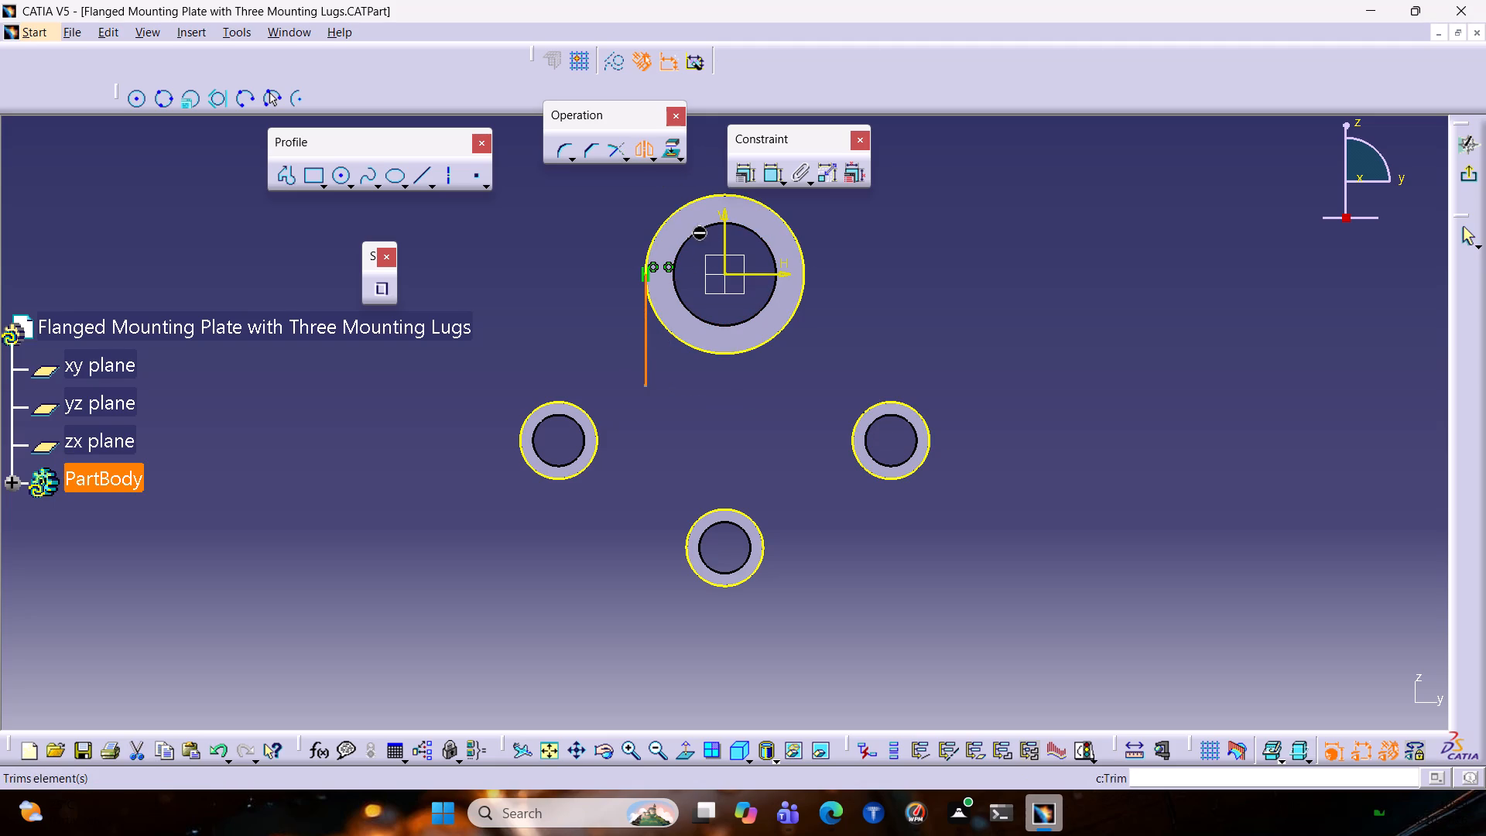
click(728, 235)
key(Escape)
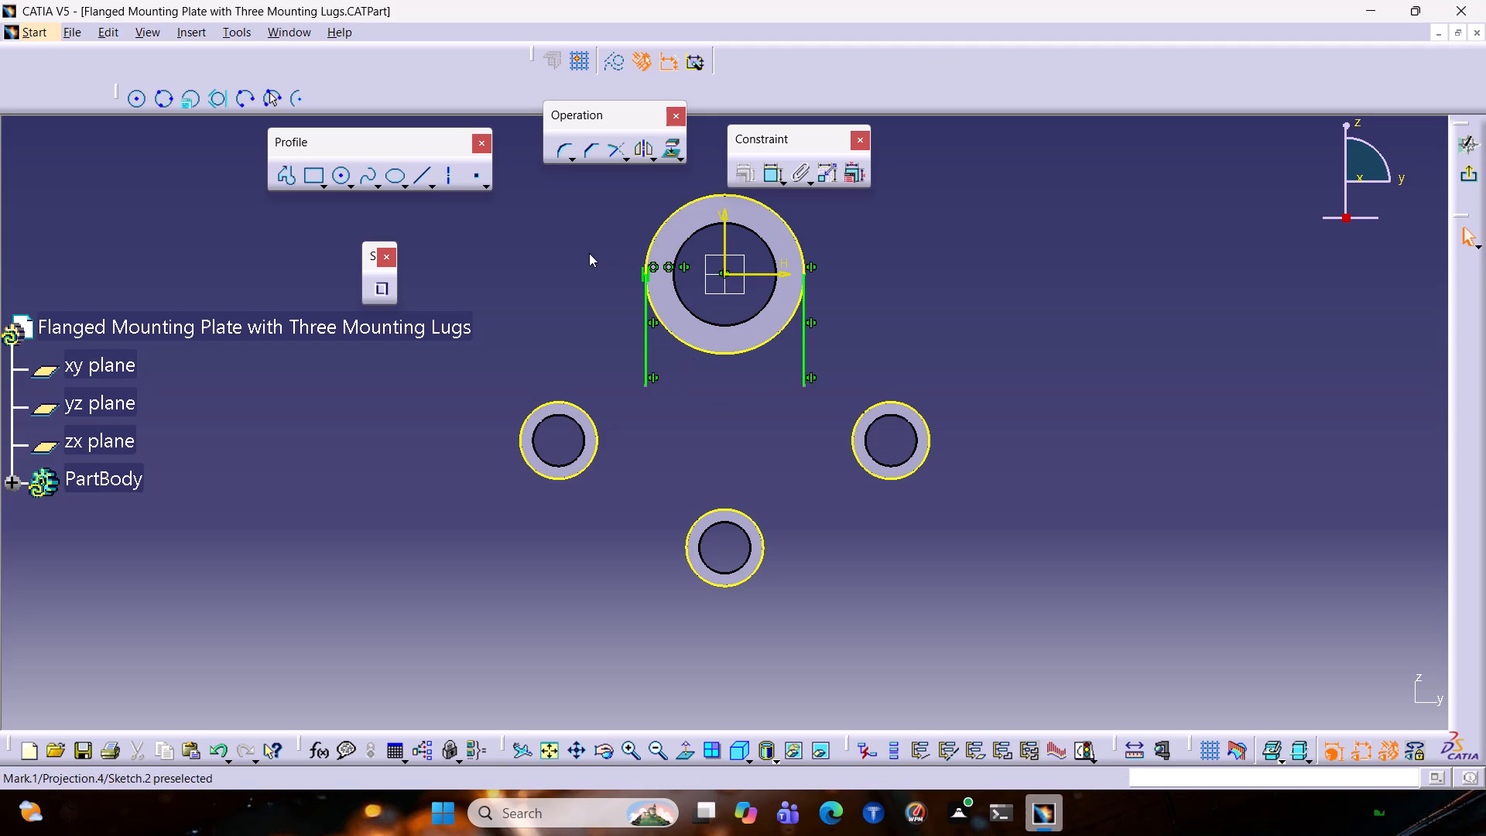
Create an 18 mm radius corner between the left vertical line and the projected circle of the left small boss.
click(562, 151)
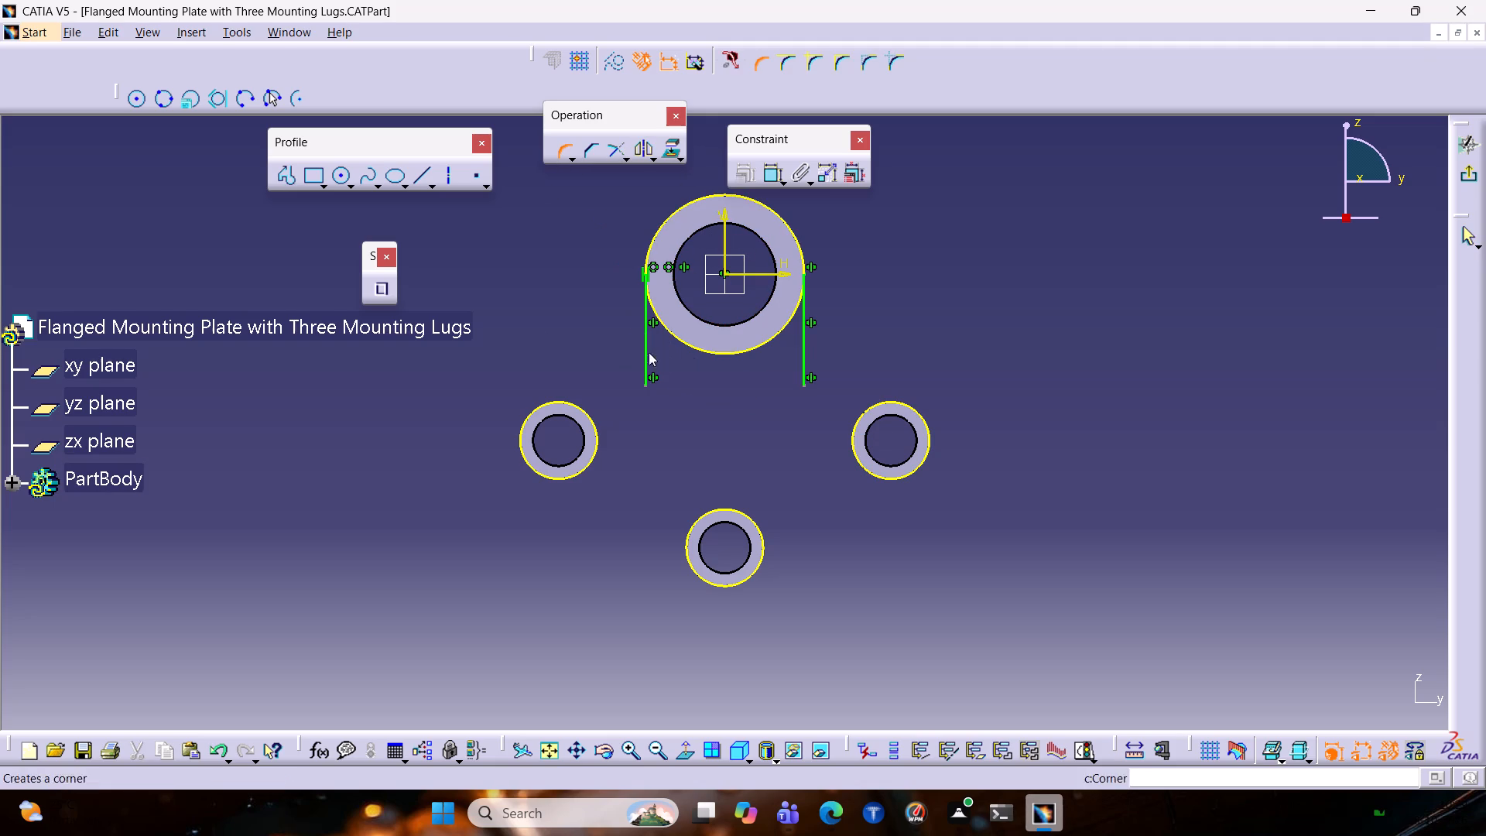
click(644, 351)
click(572, 401)
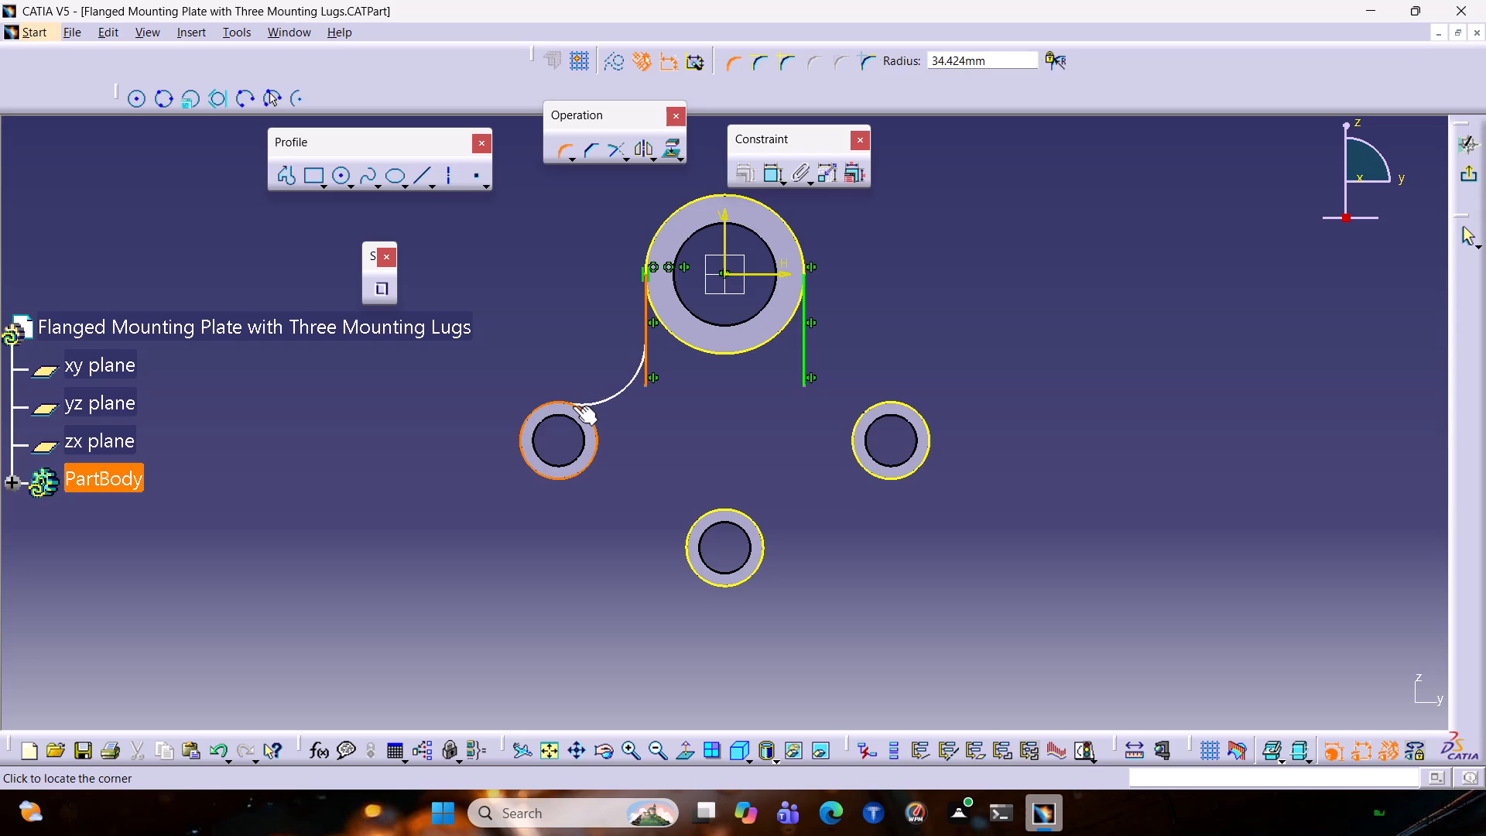
text(18)
key(Return)
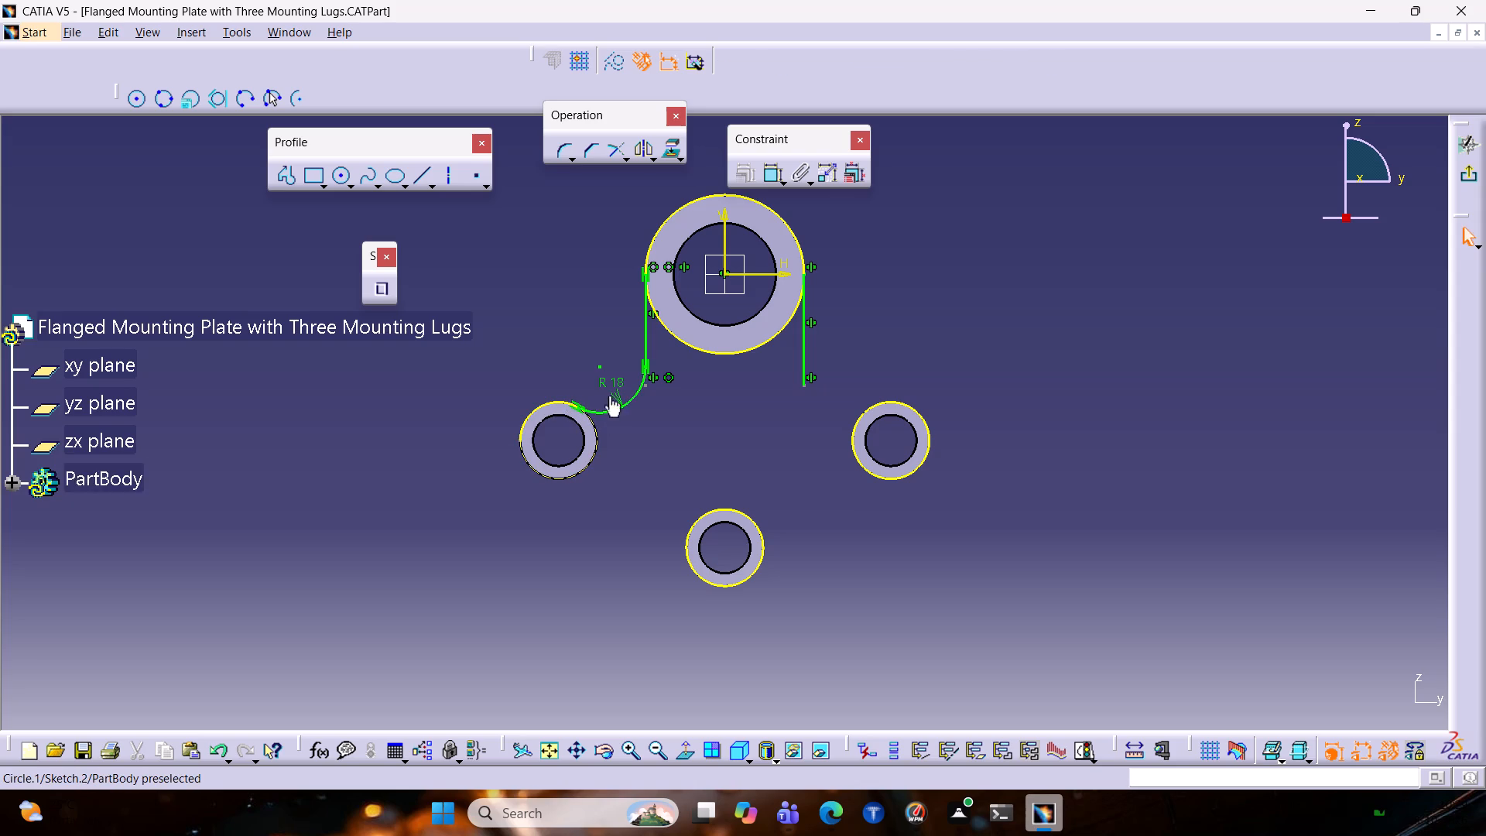
Mirror the R18 corner arc about the sketch's vertical axis to the opposite side.
click(621, 403)
click(629, 402)
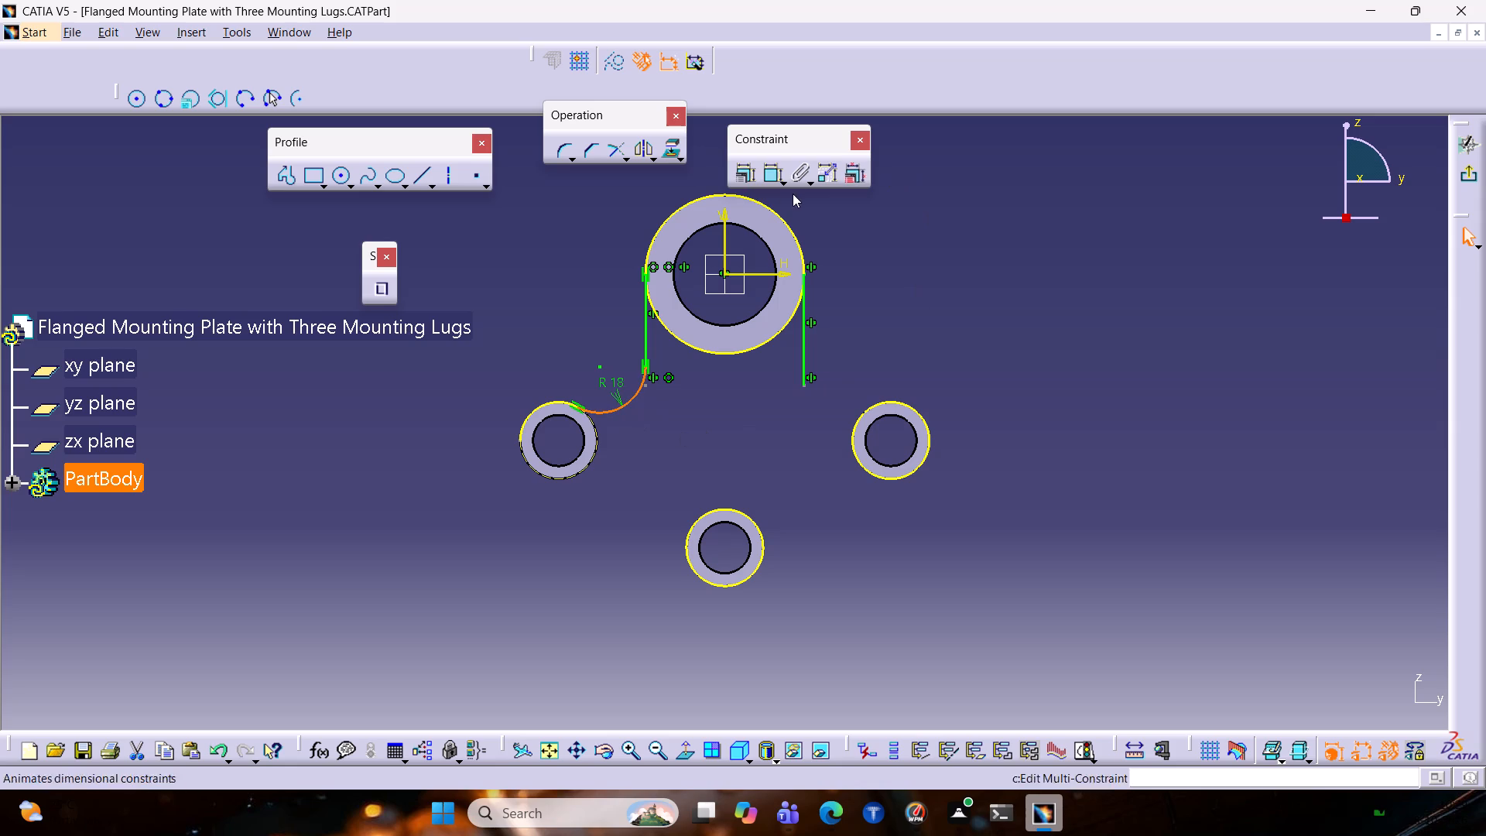
click(642, 154)
click(725, 232)
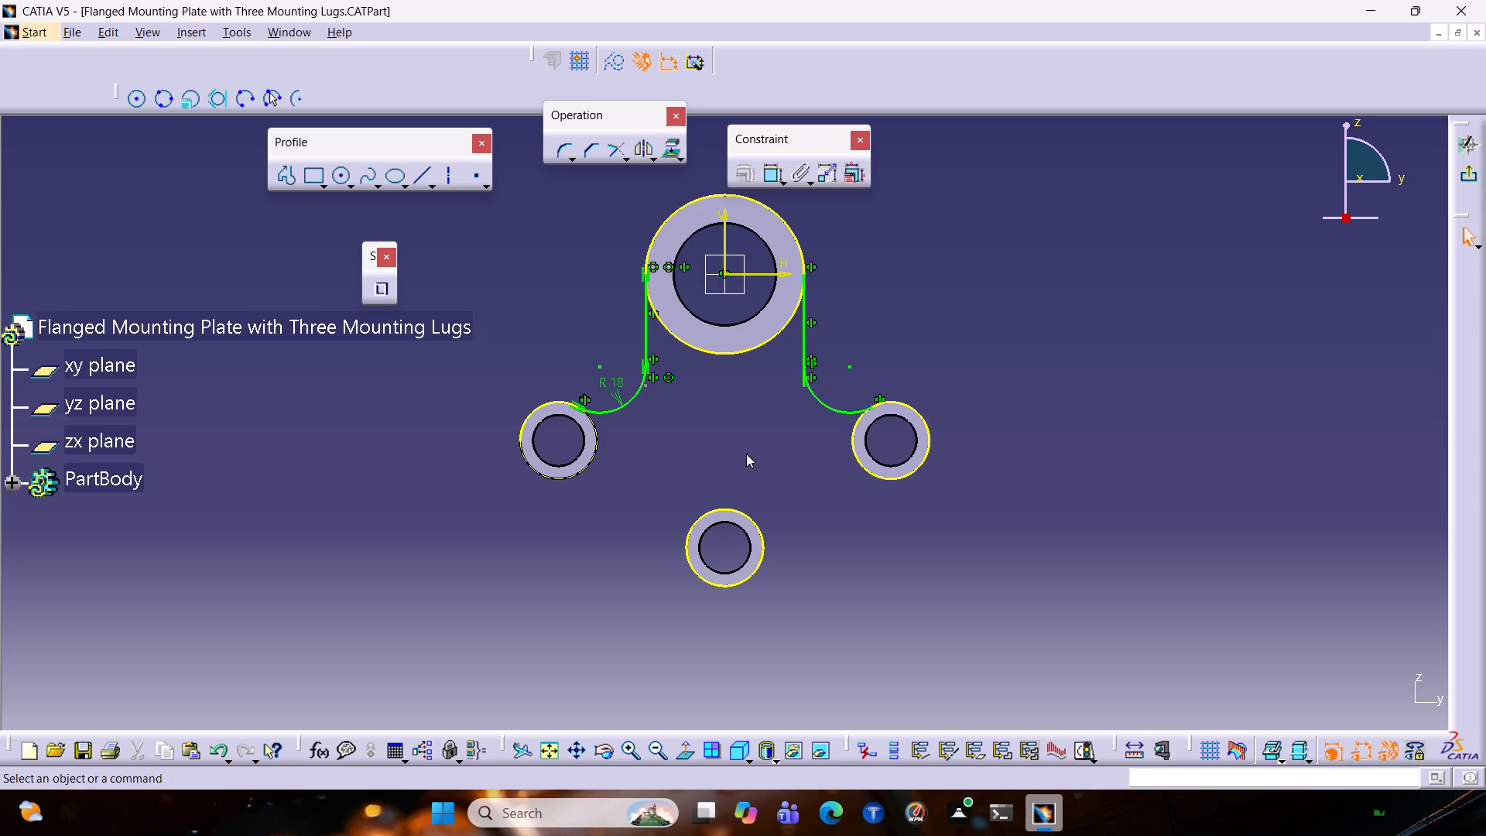
Trim off the right vertical line's leftover end beyond the mirrored arc and the lower half of the large projected circle.
ctrl+middle_drag(746, 454, 790, 351)
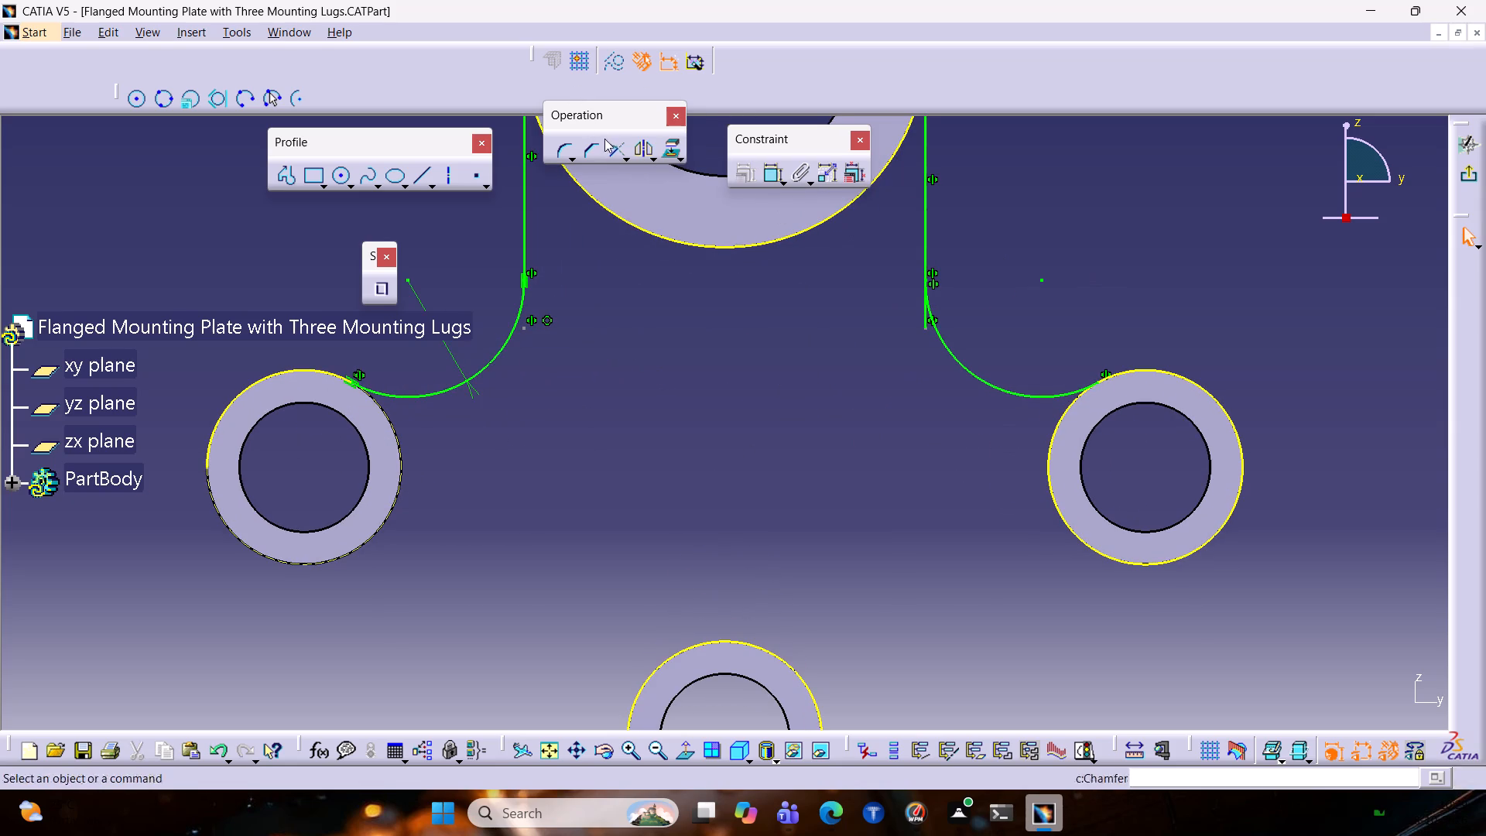
click(626, 152)
double_click(703, 173)
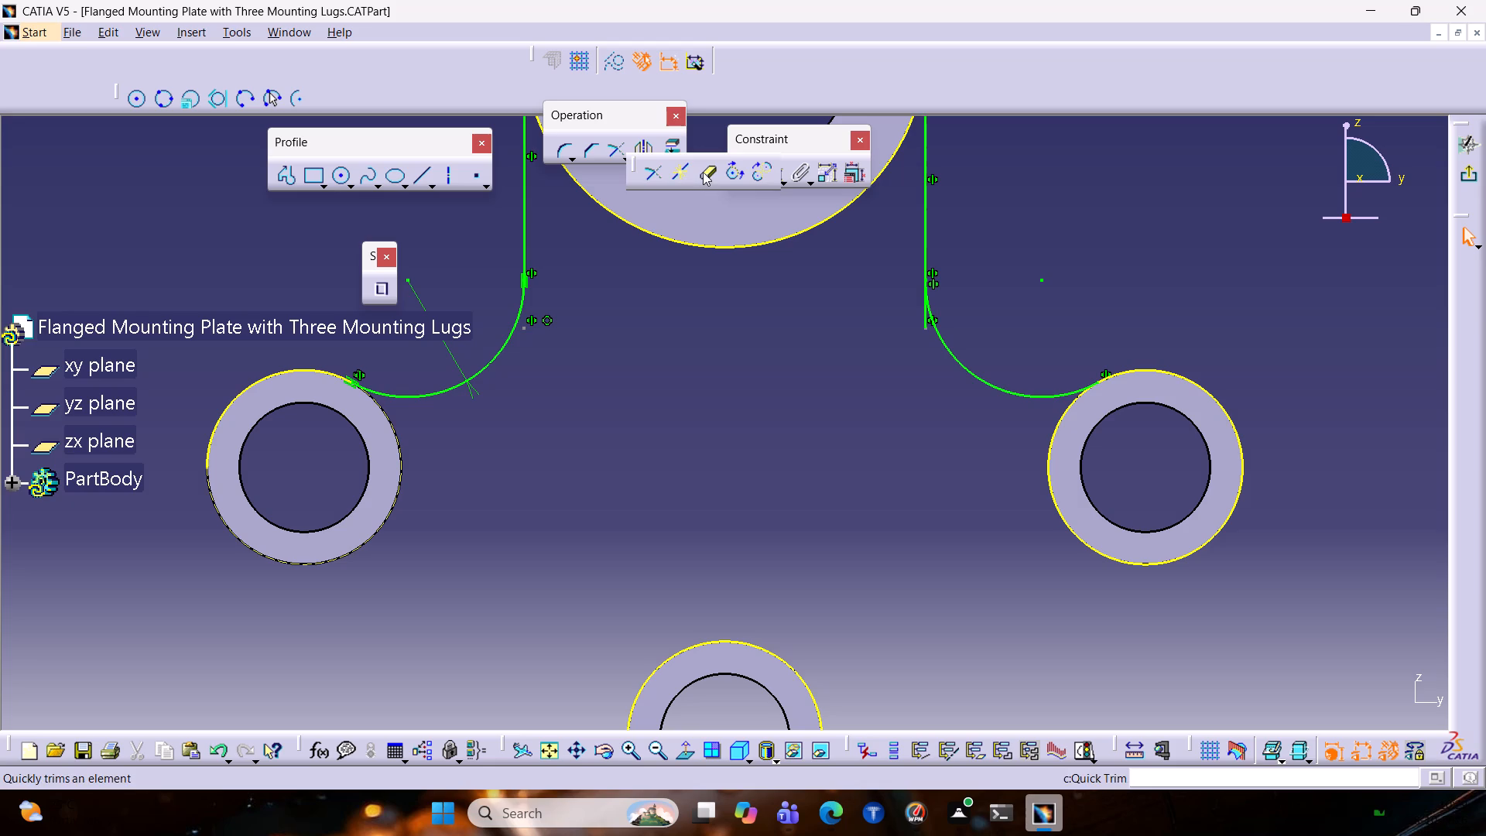
click(923, 322)
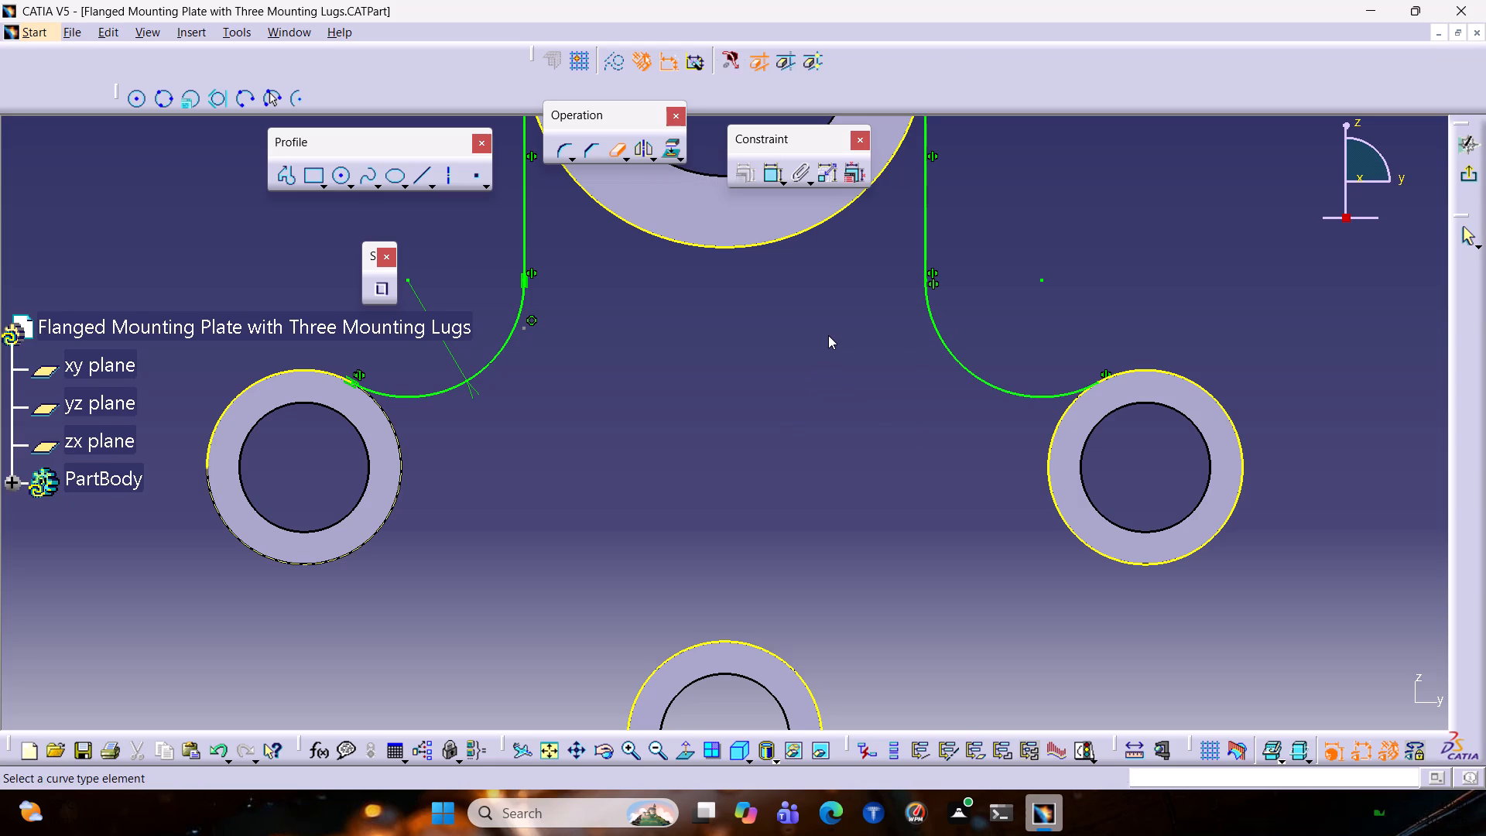
ctrl+middle_drag(752, 309, 737, 384)
key(Escape)
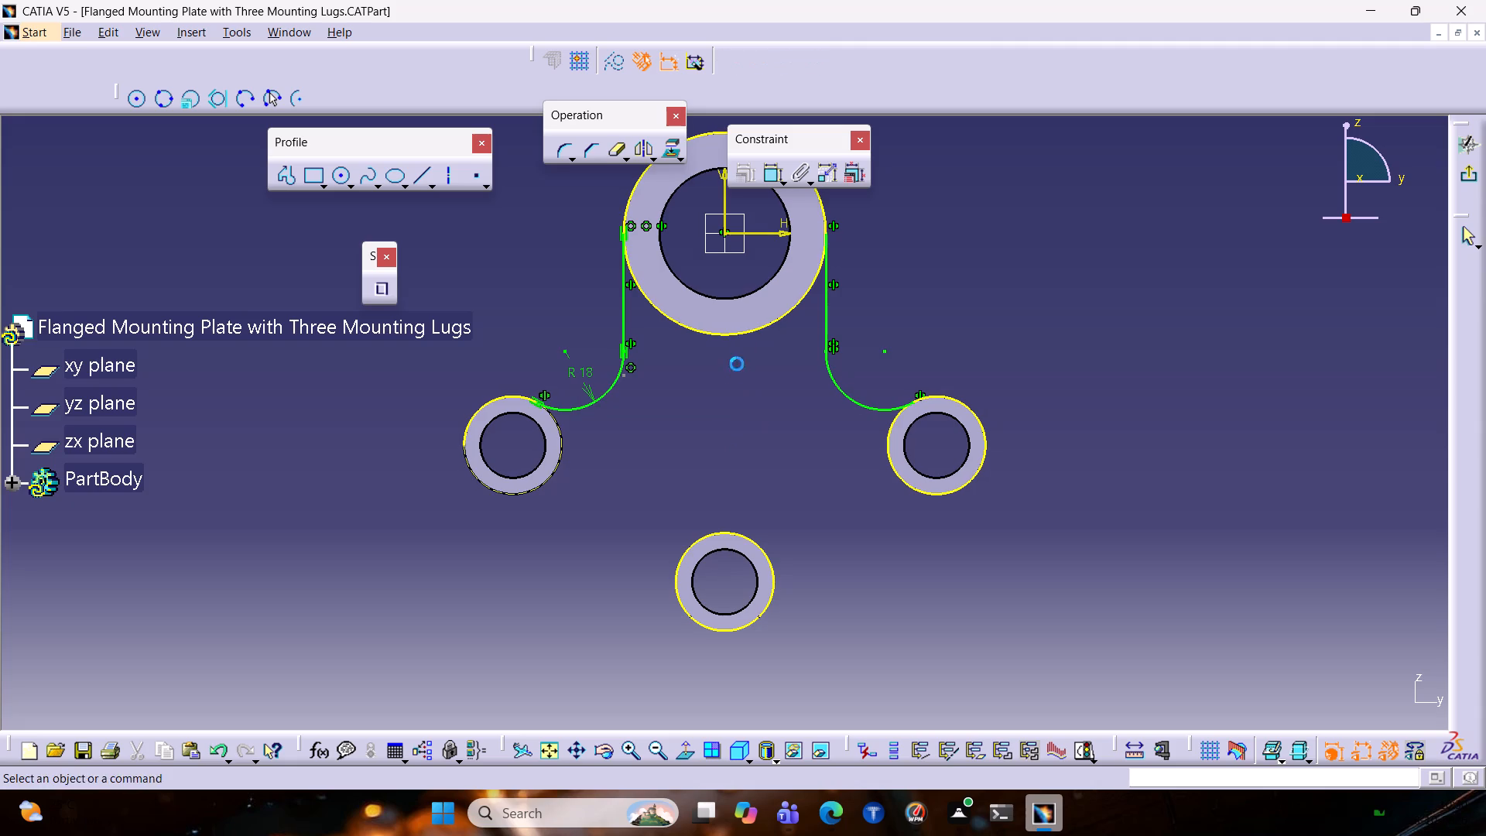
key(Escape)
double_click(618, 151)
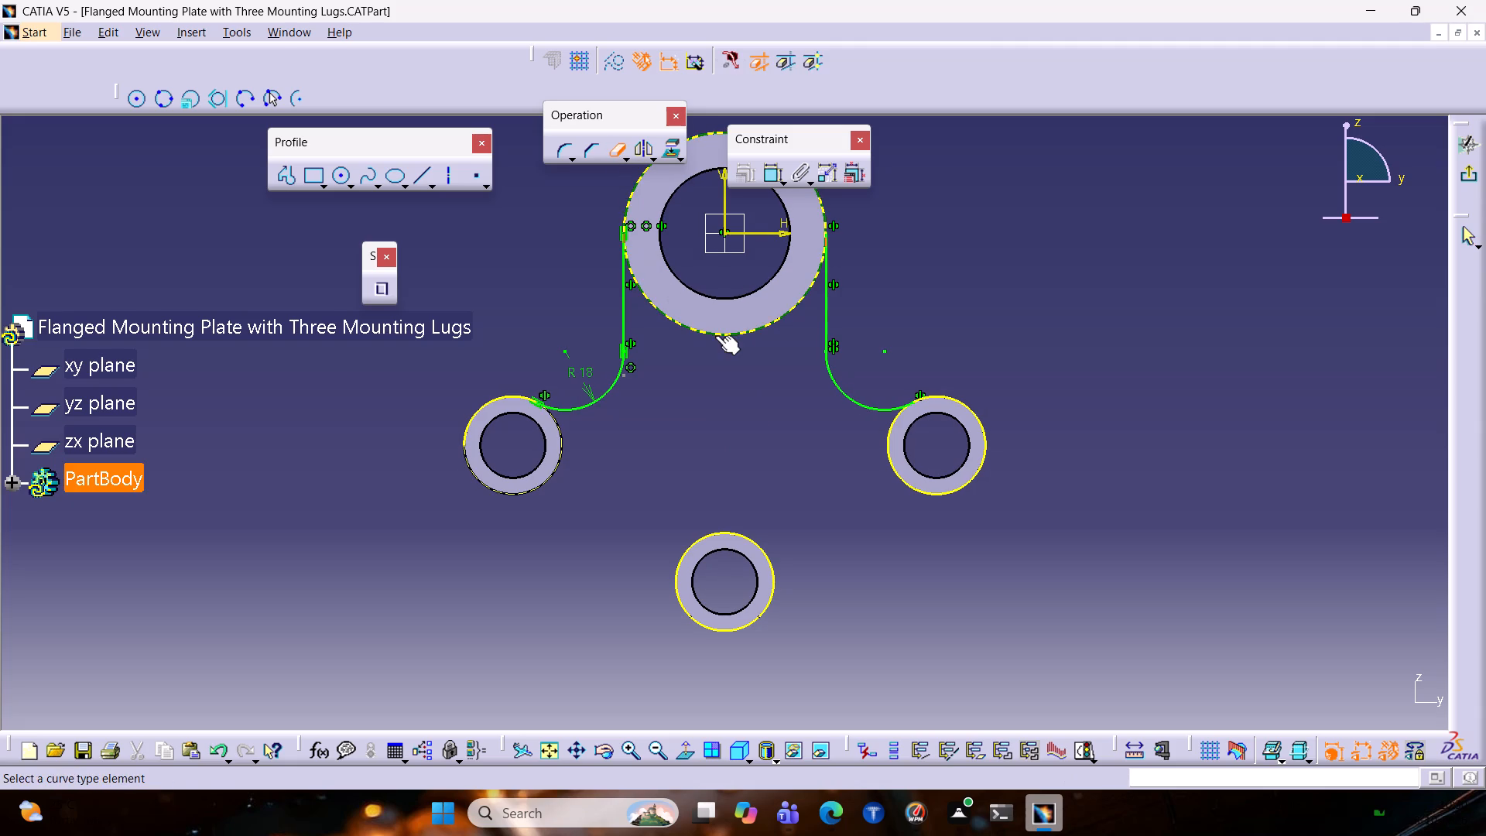
click(714, 336)
key(Escape)
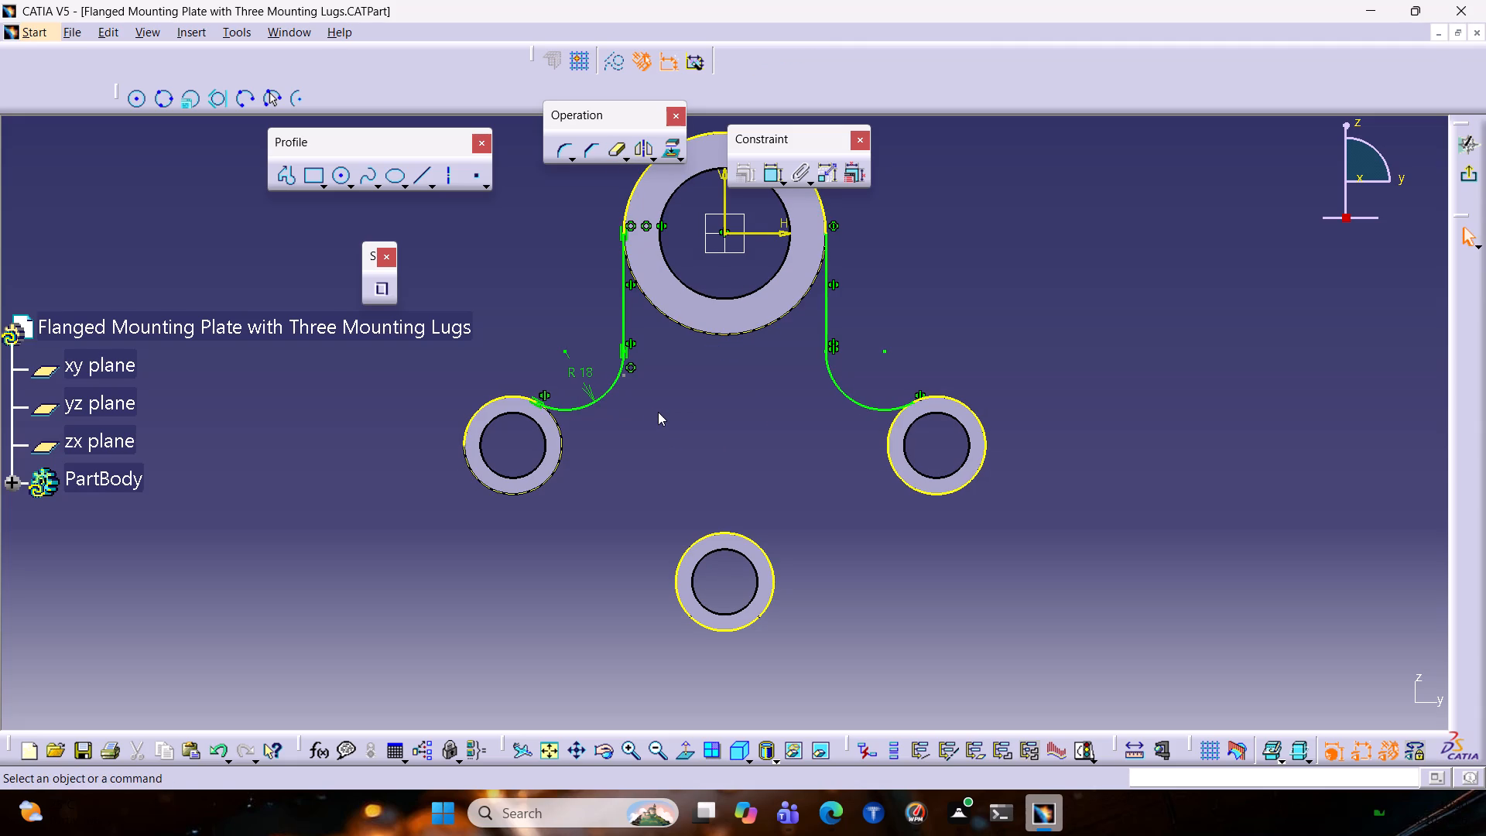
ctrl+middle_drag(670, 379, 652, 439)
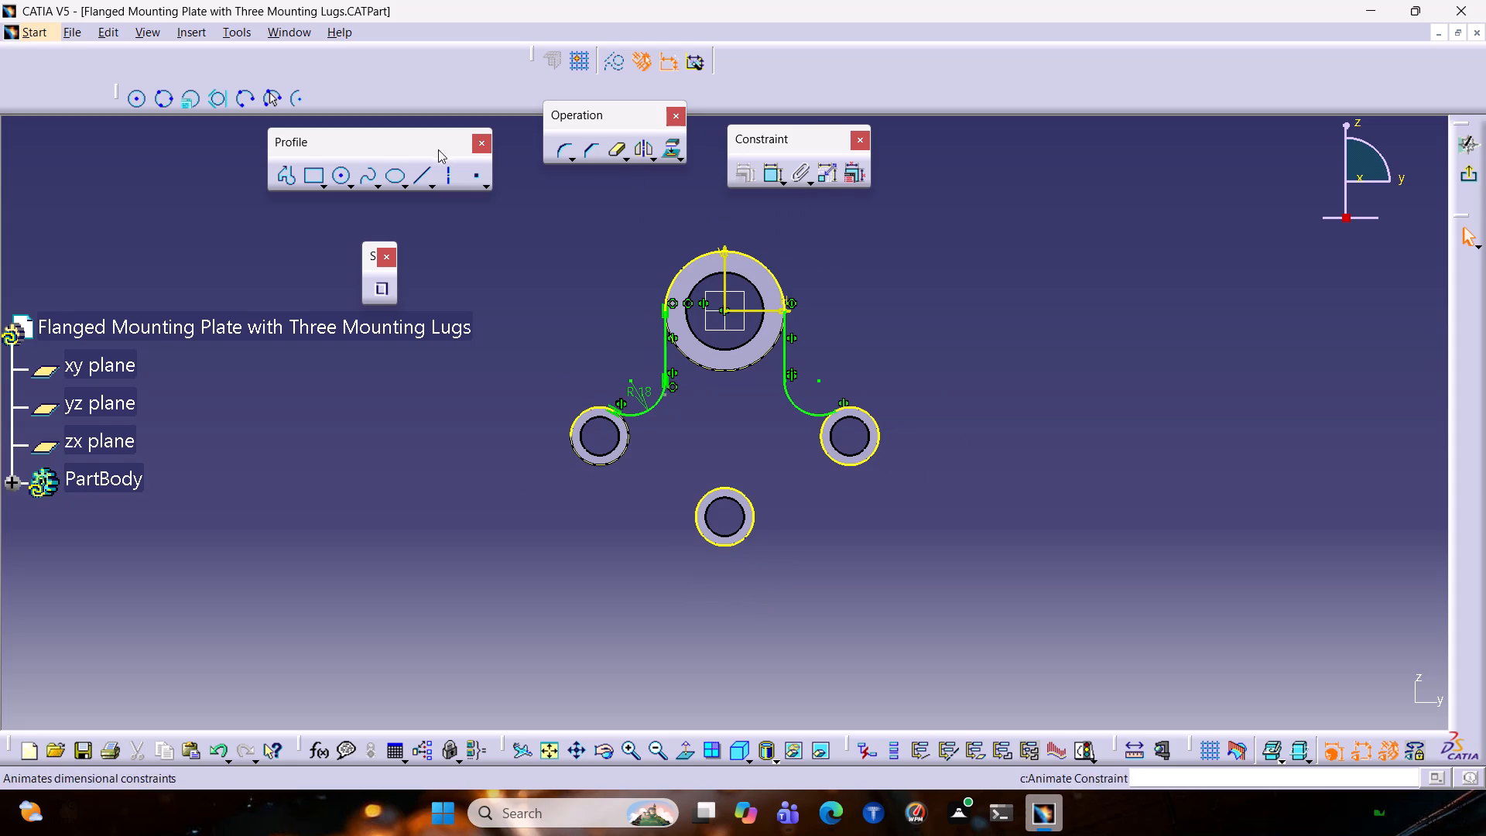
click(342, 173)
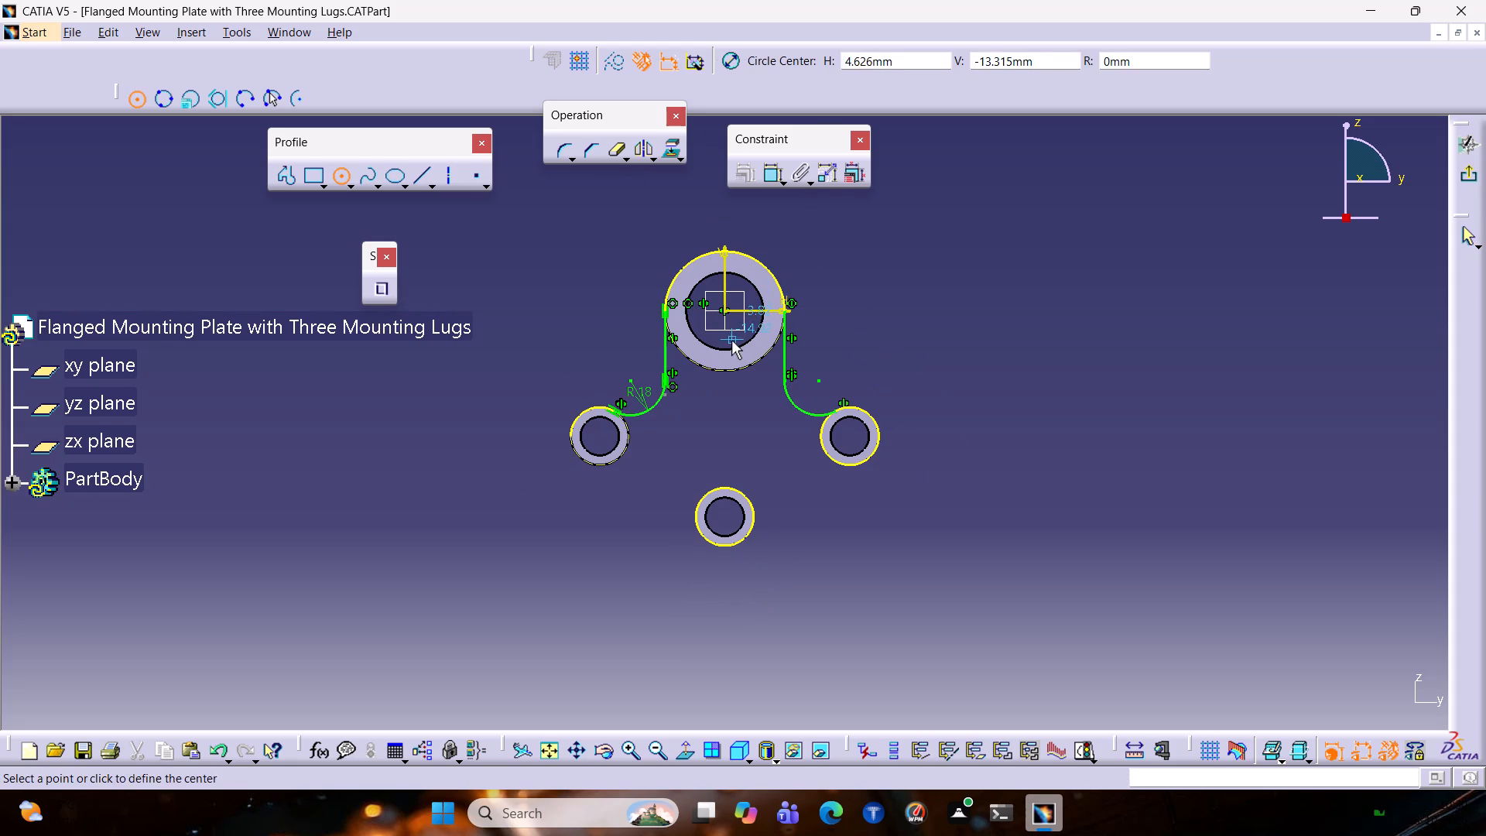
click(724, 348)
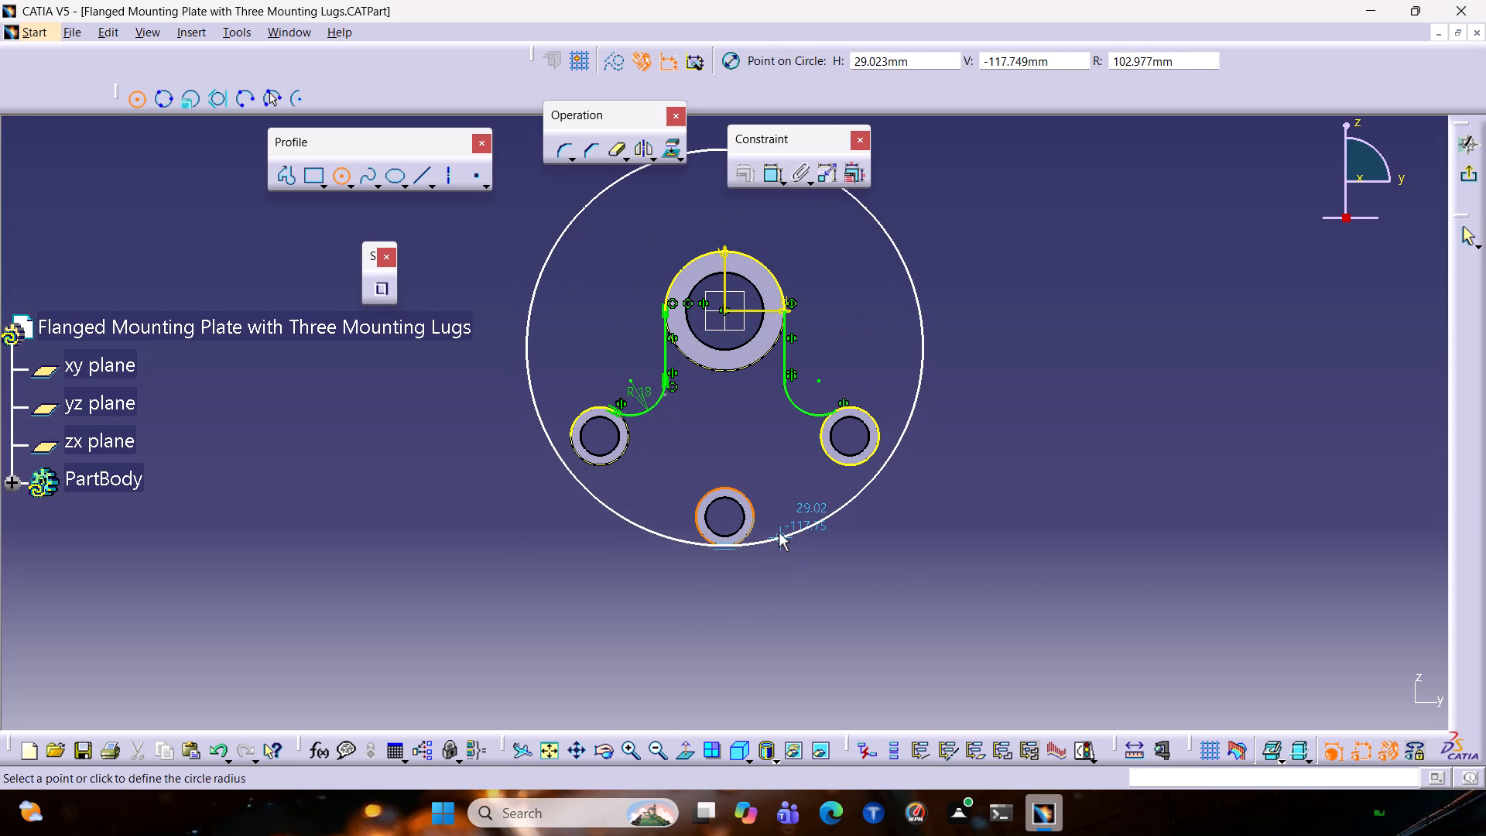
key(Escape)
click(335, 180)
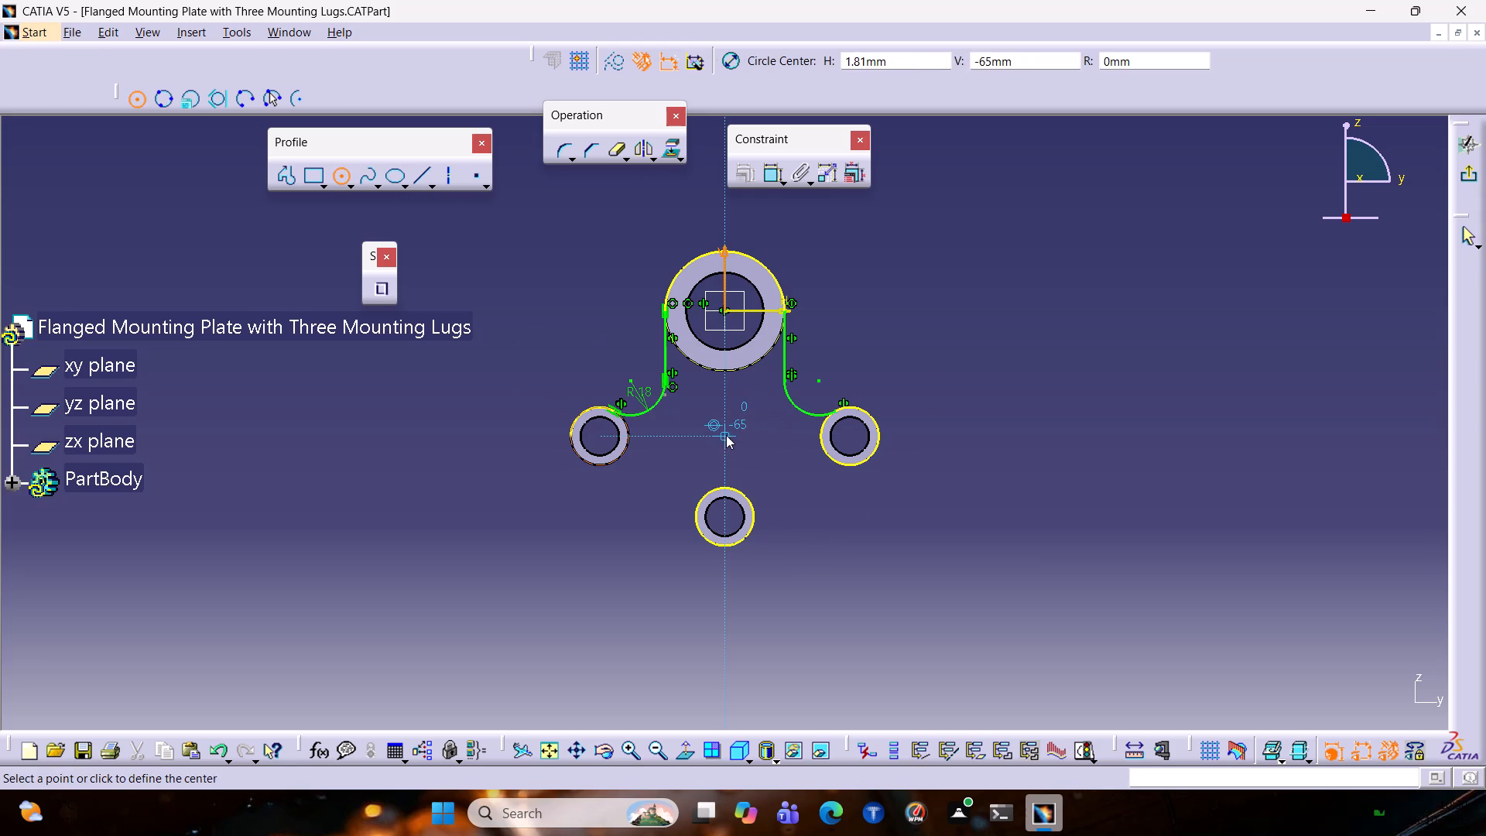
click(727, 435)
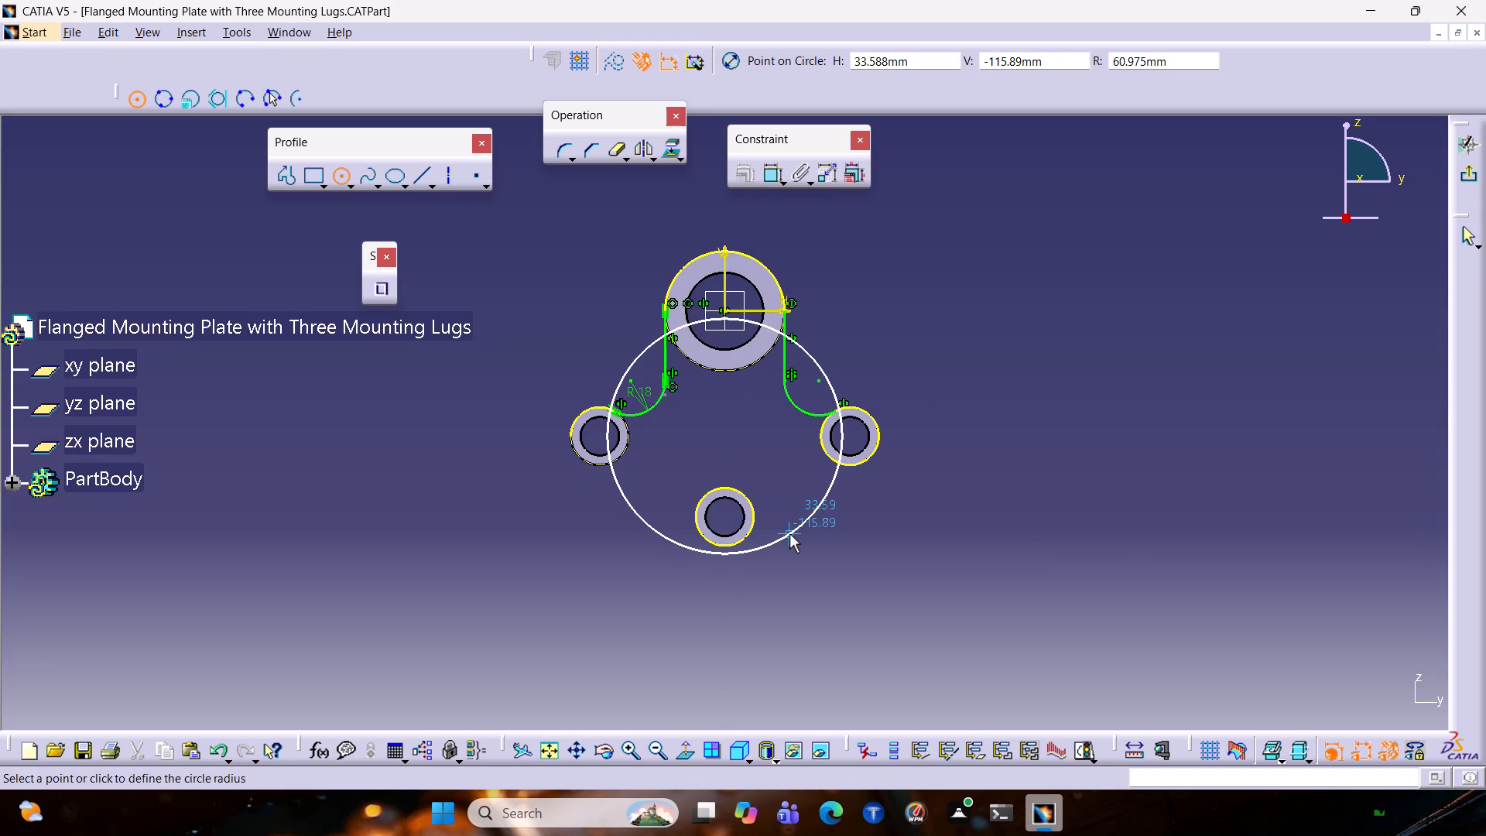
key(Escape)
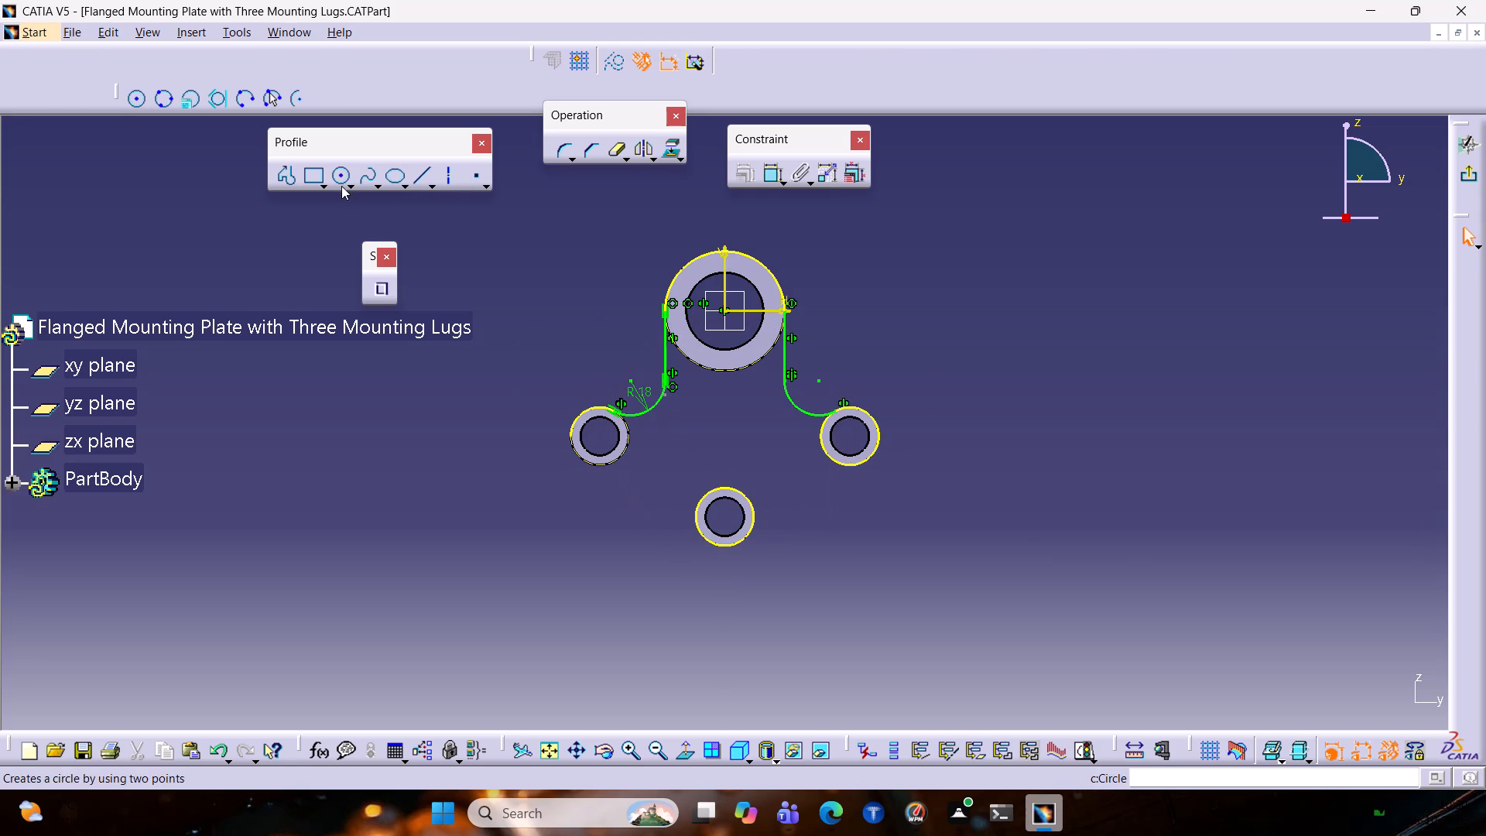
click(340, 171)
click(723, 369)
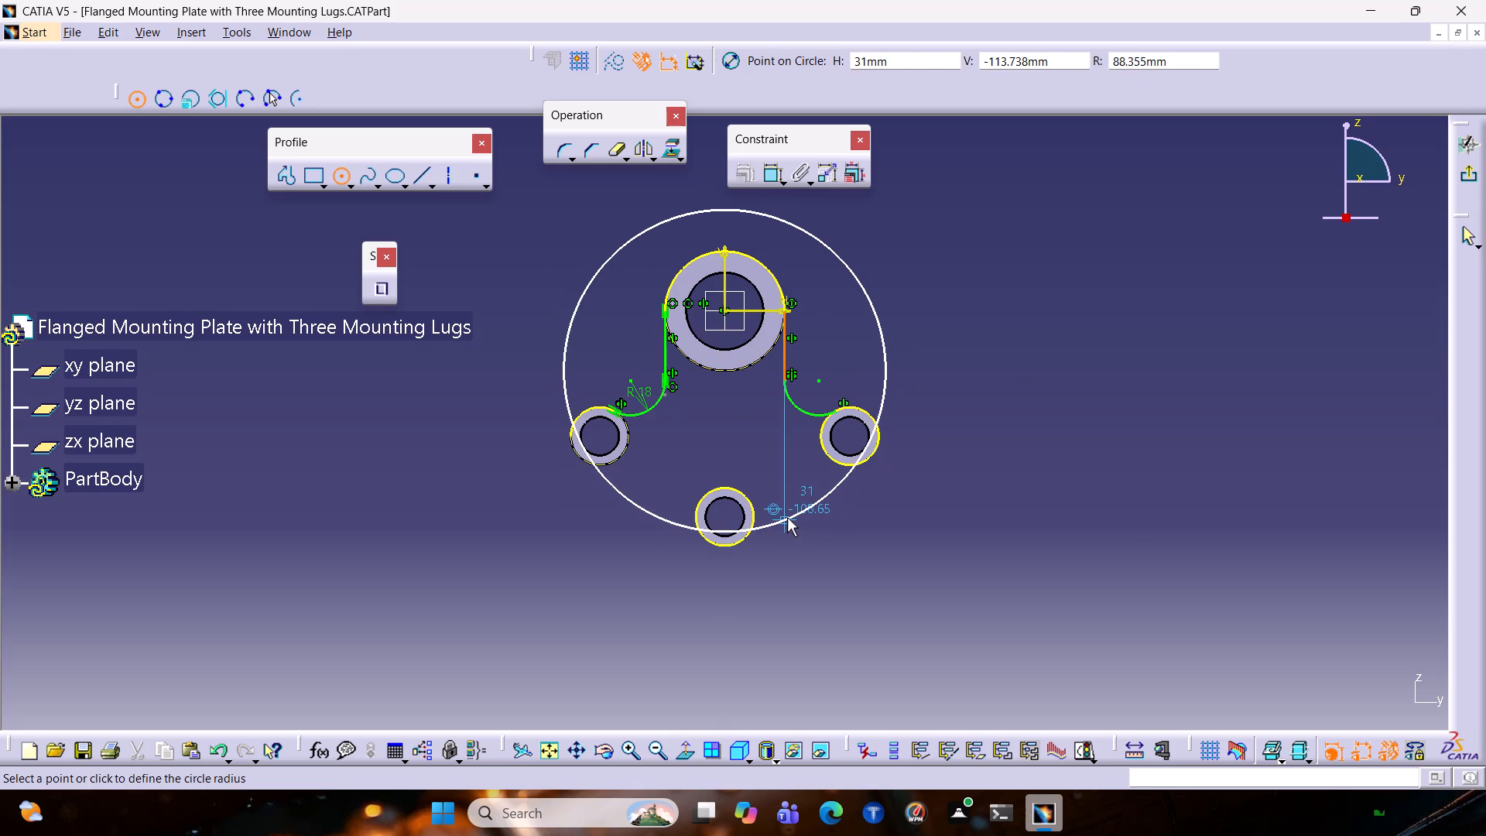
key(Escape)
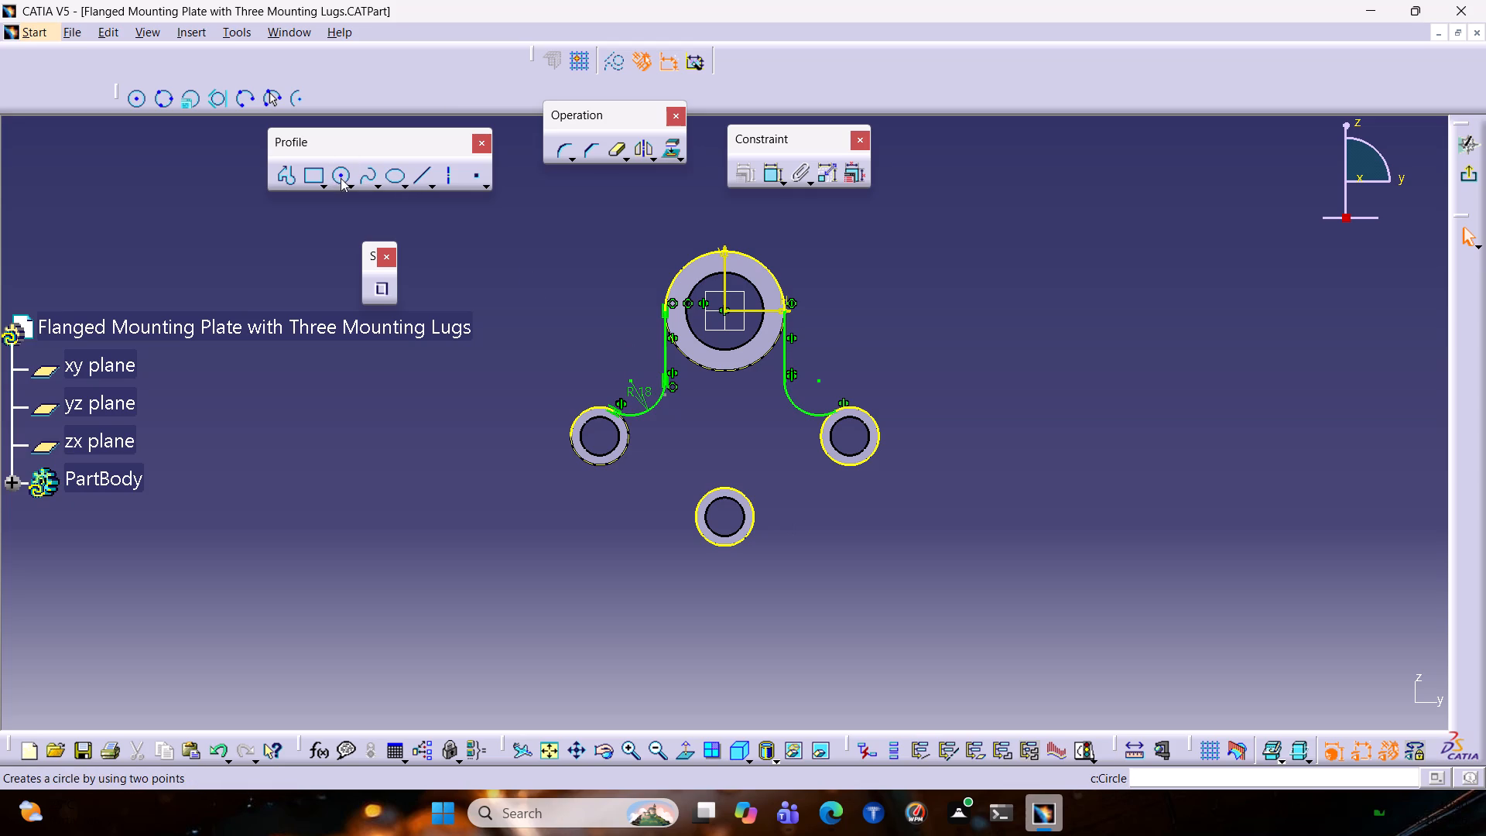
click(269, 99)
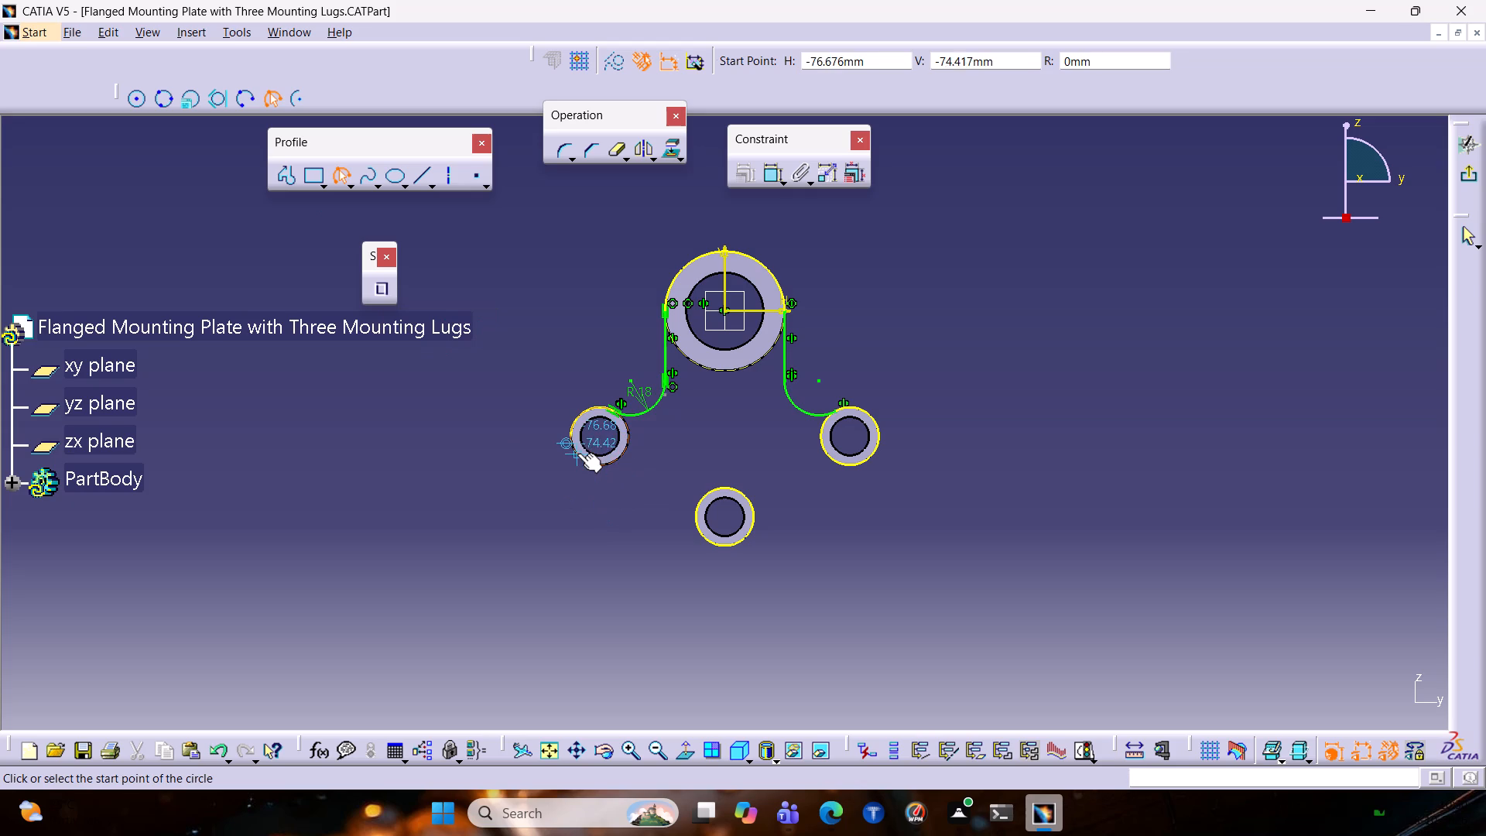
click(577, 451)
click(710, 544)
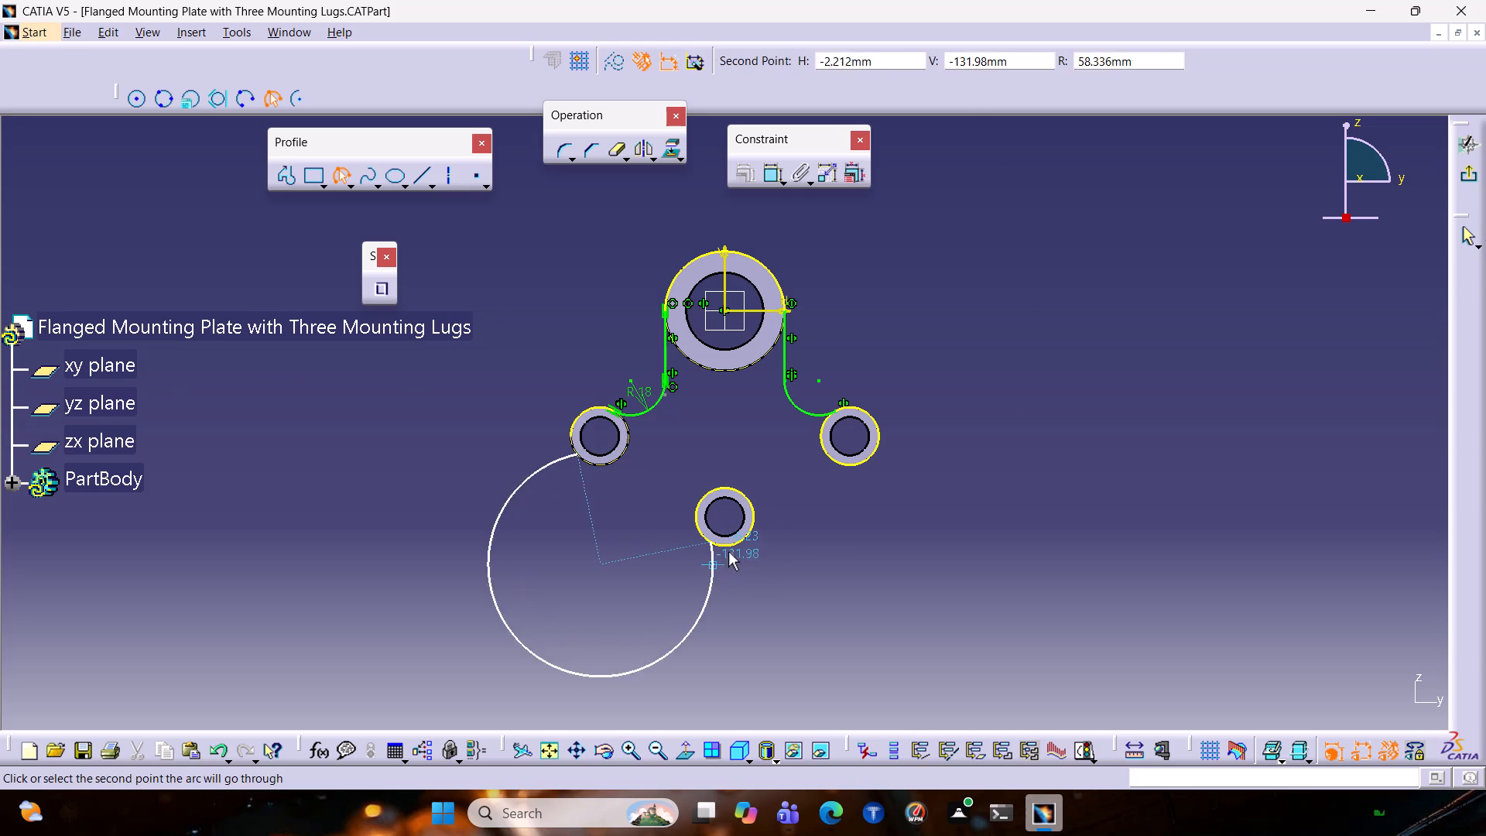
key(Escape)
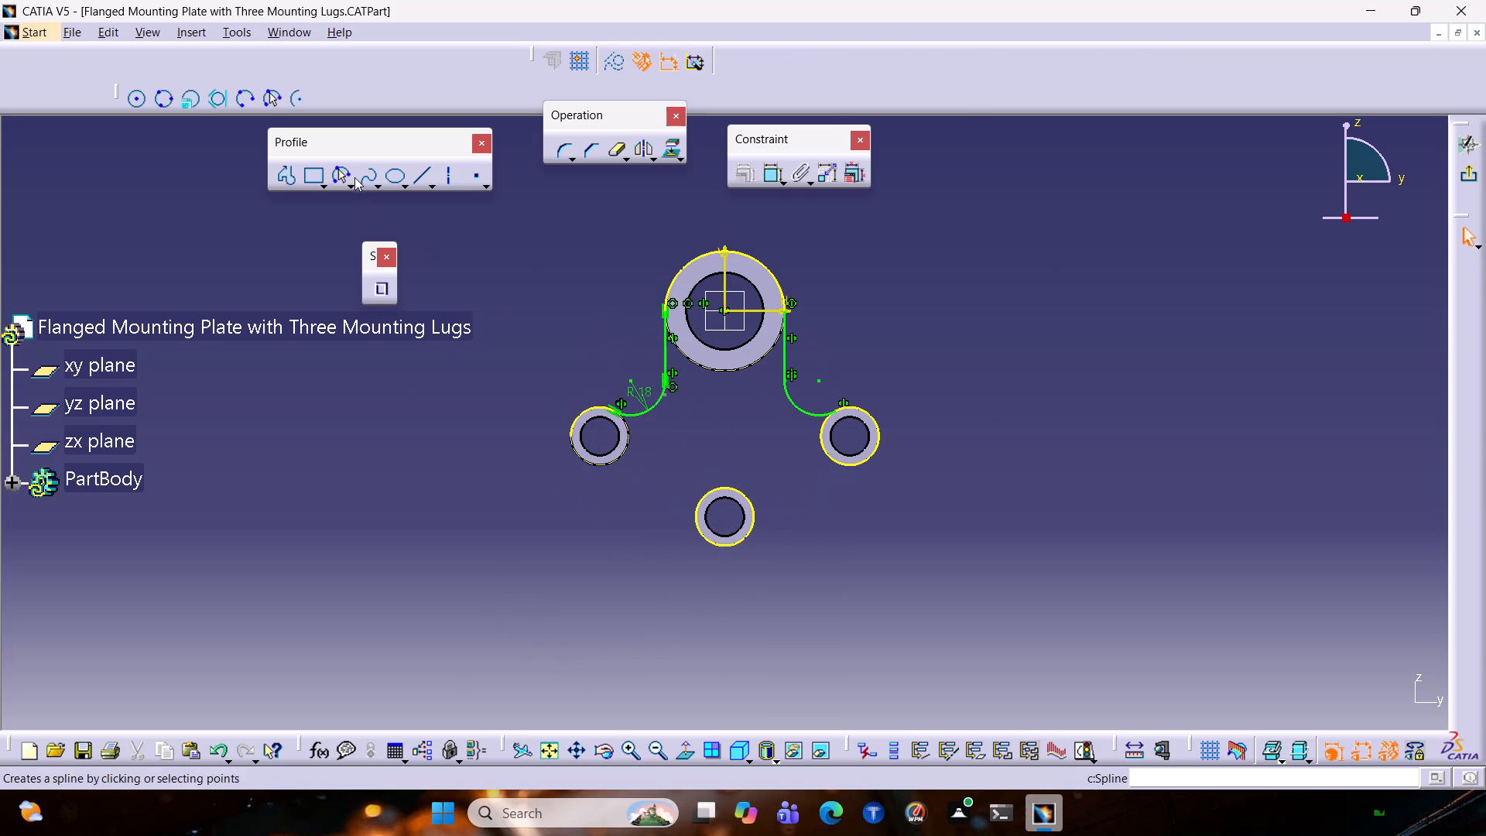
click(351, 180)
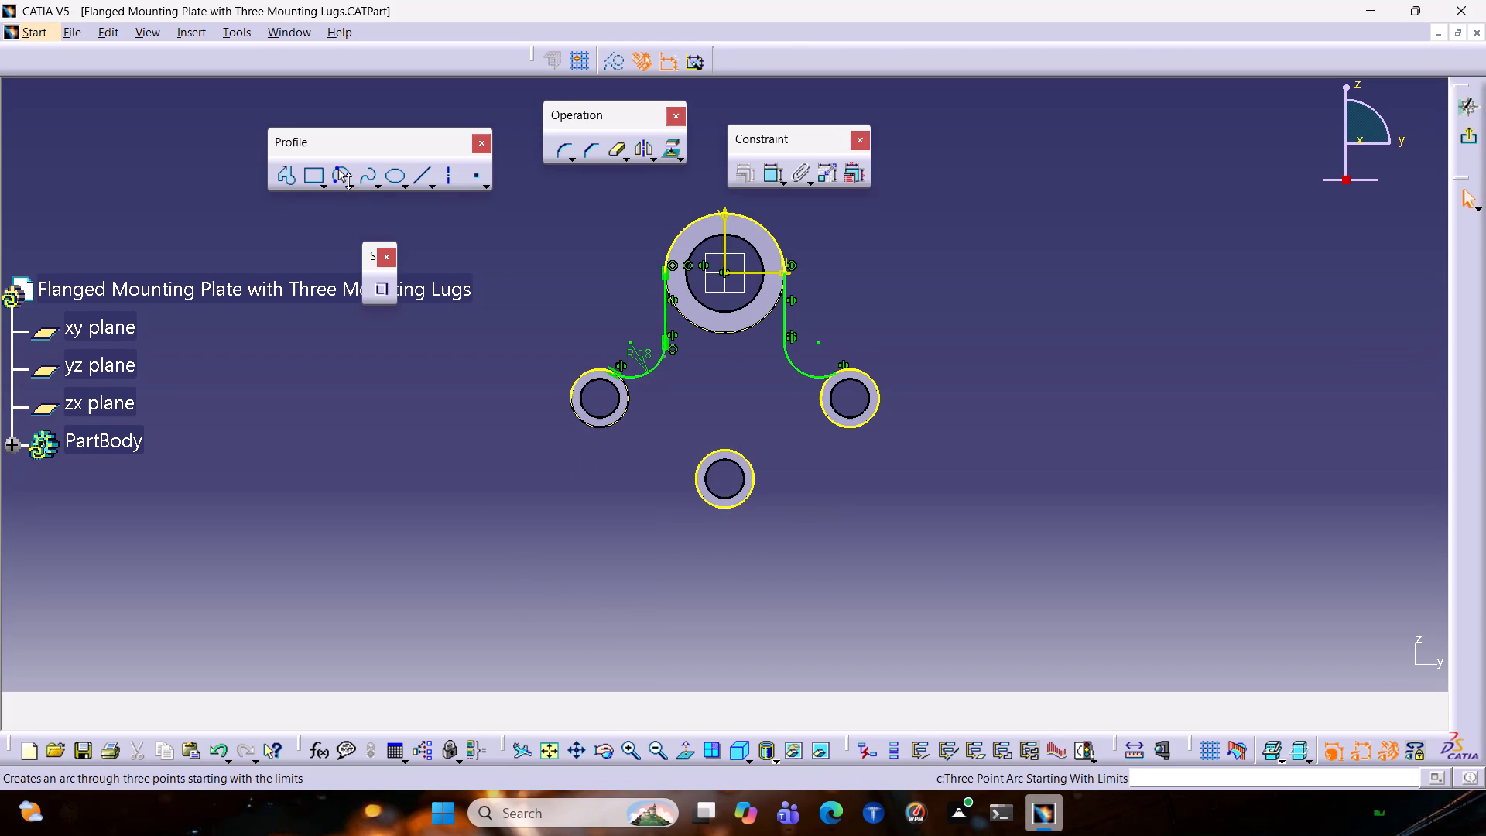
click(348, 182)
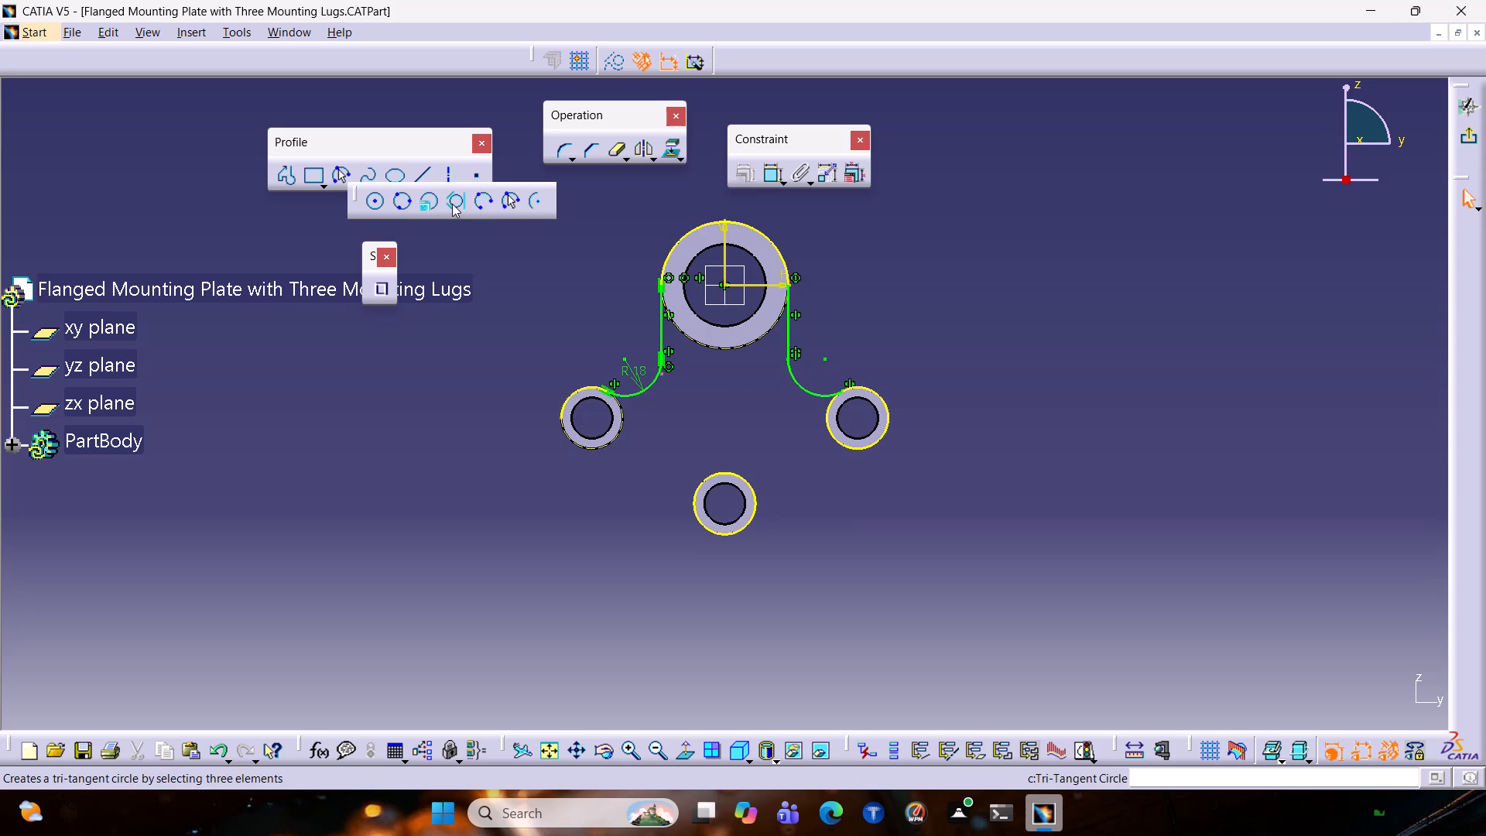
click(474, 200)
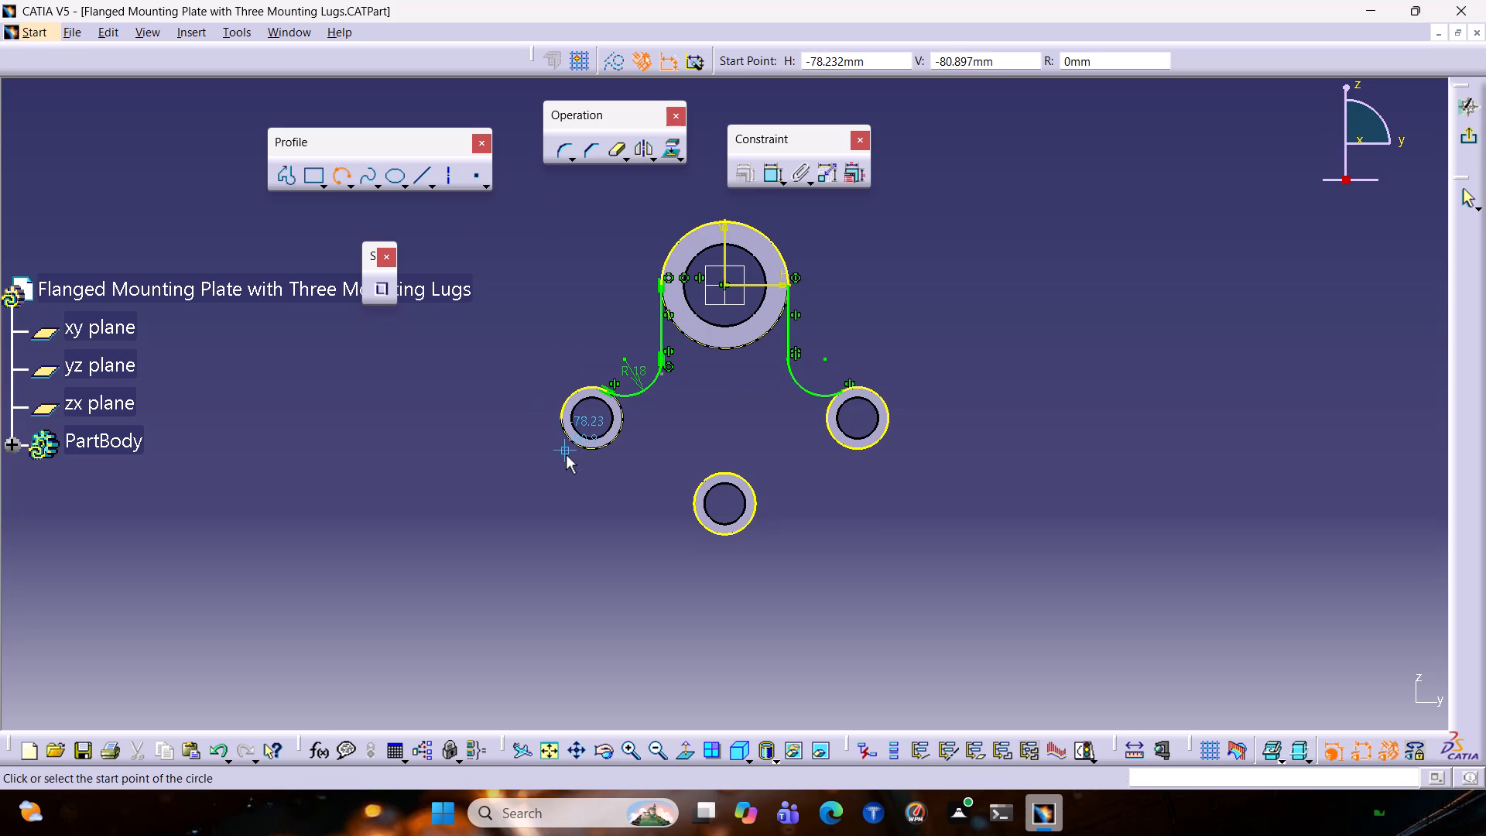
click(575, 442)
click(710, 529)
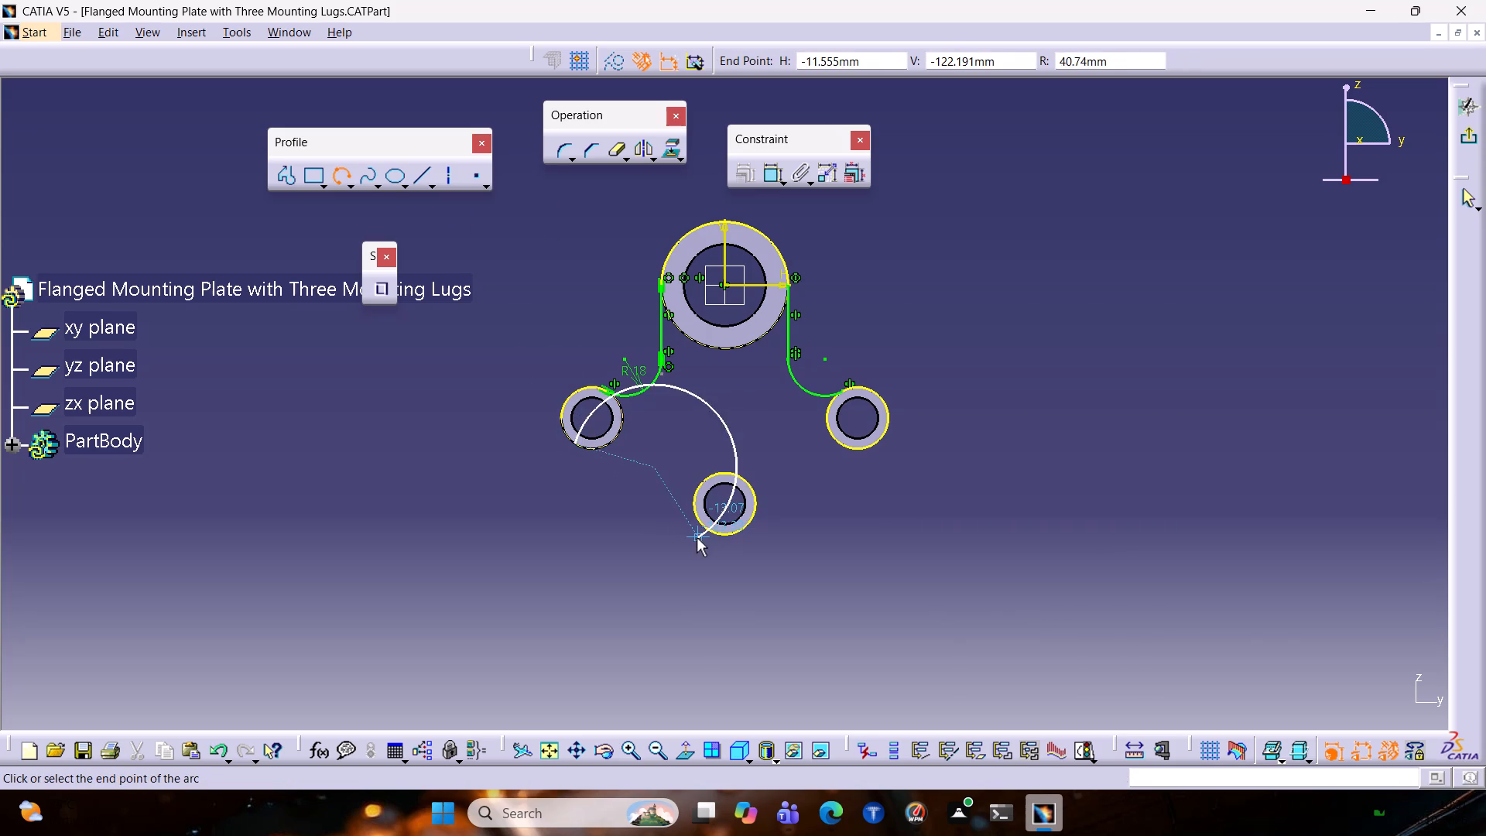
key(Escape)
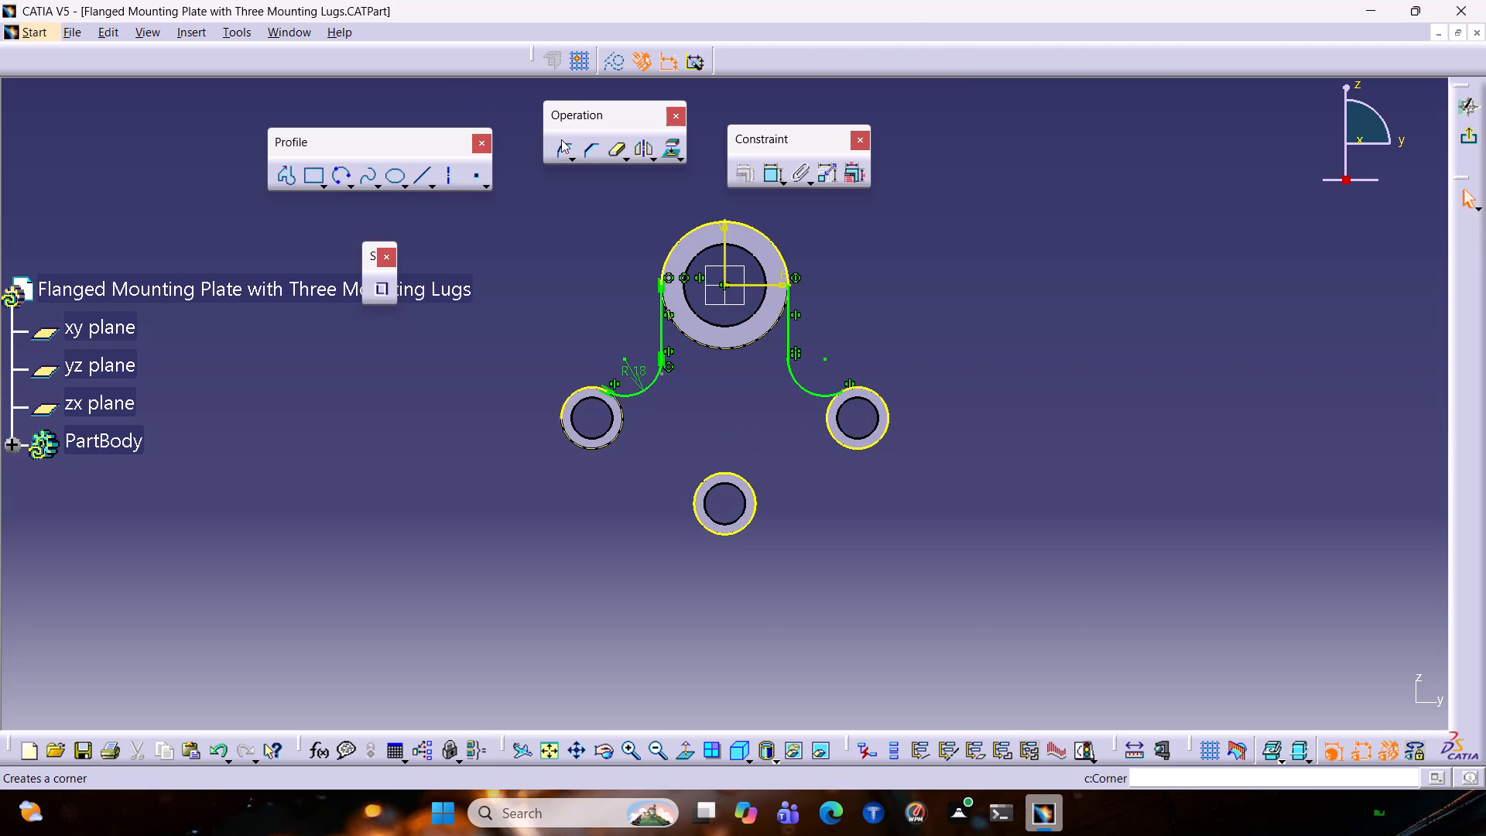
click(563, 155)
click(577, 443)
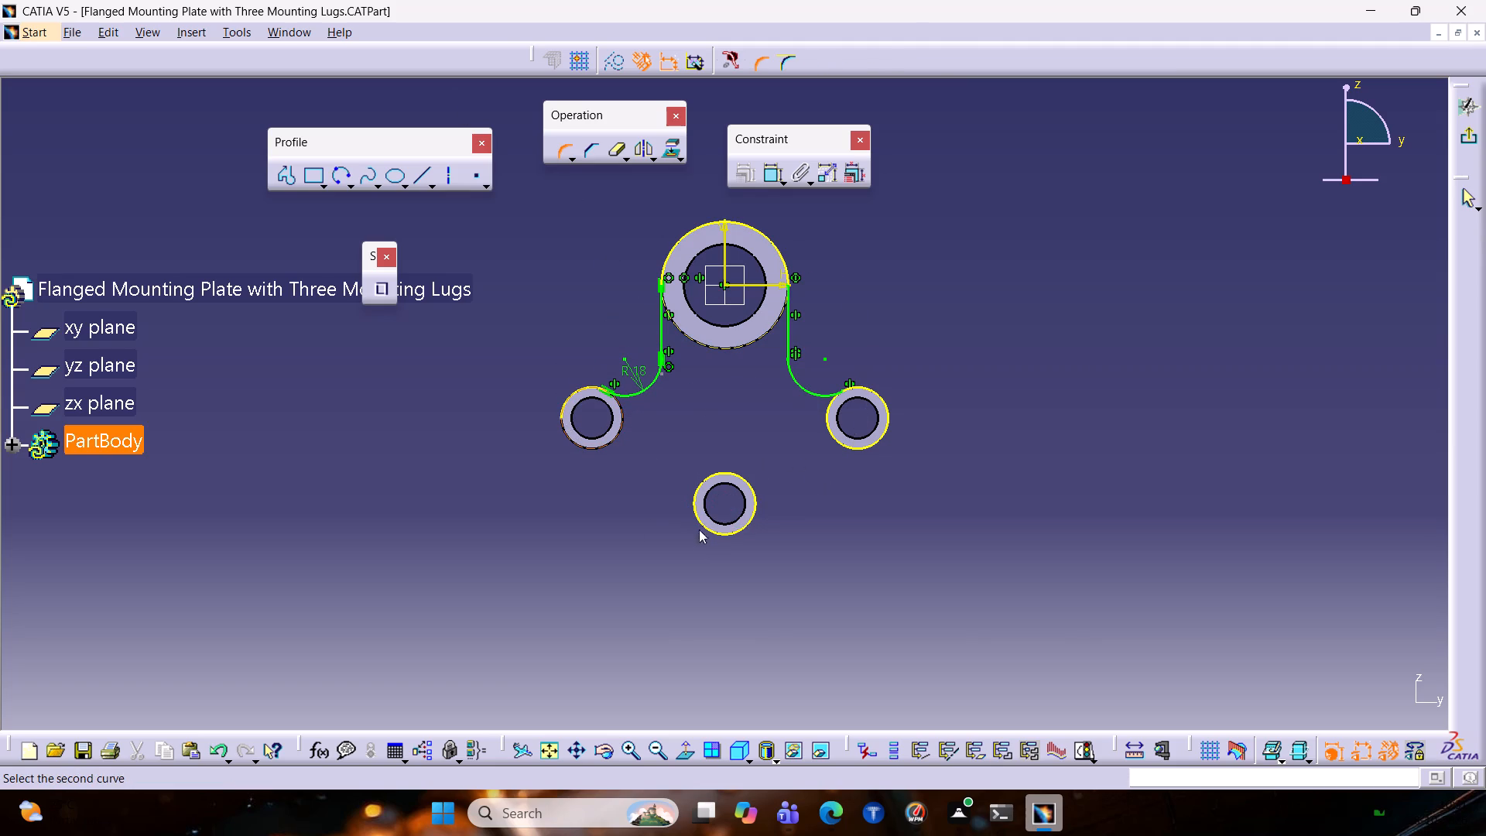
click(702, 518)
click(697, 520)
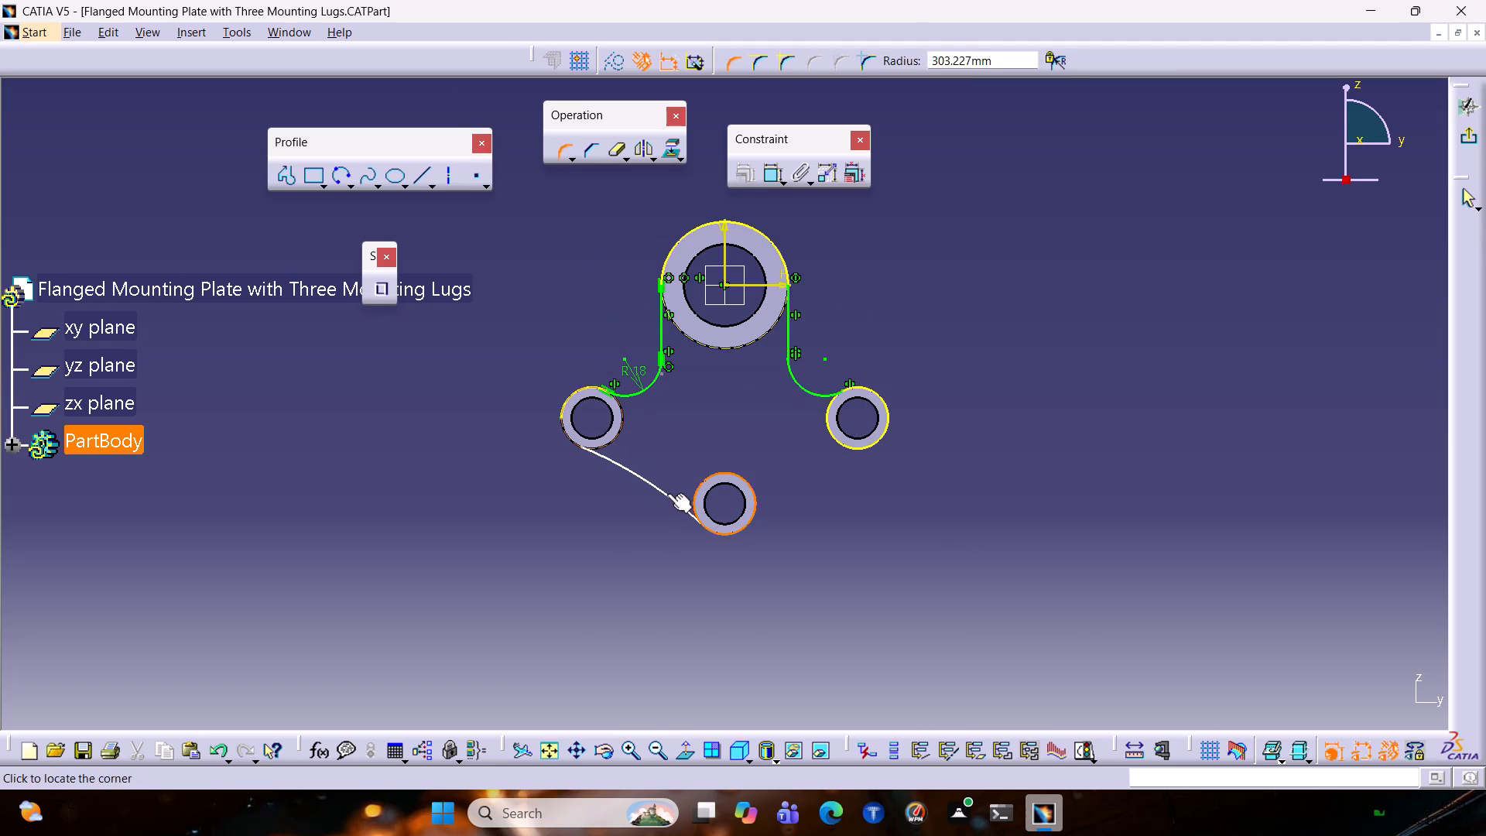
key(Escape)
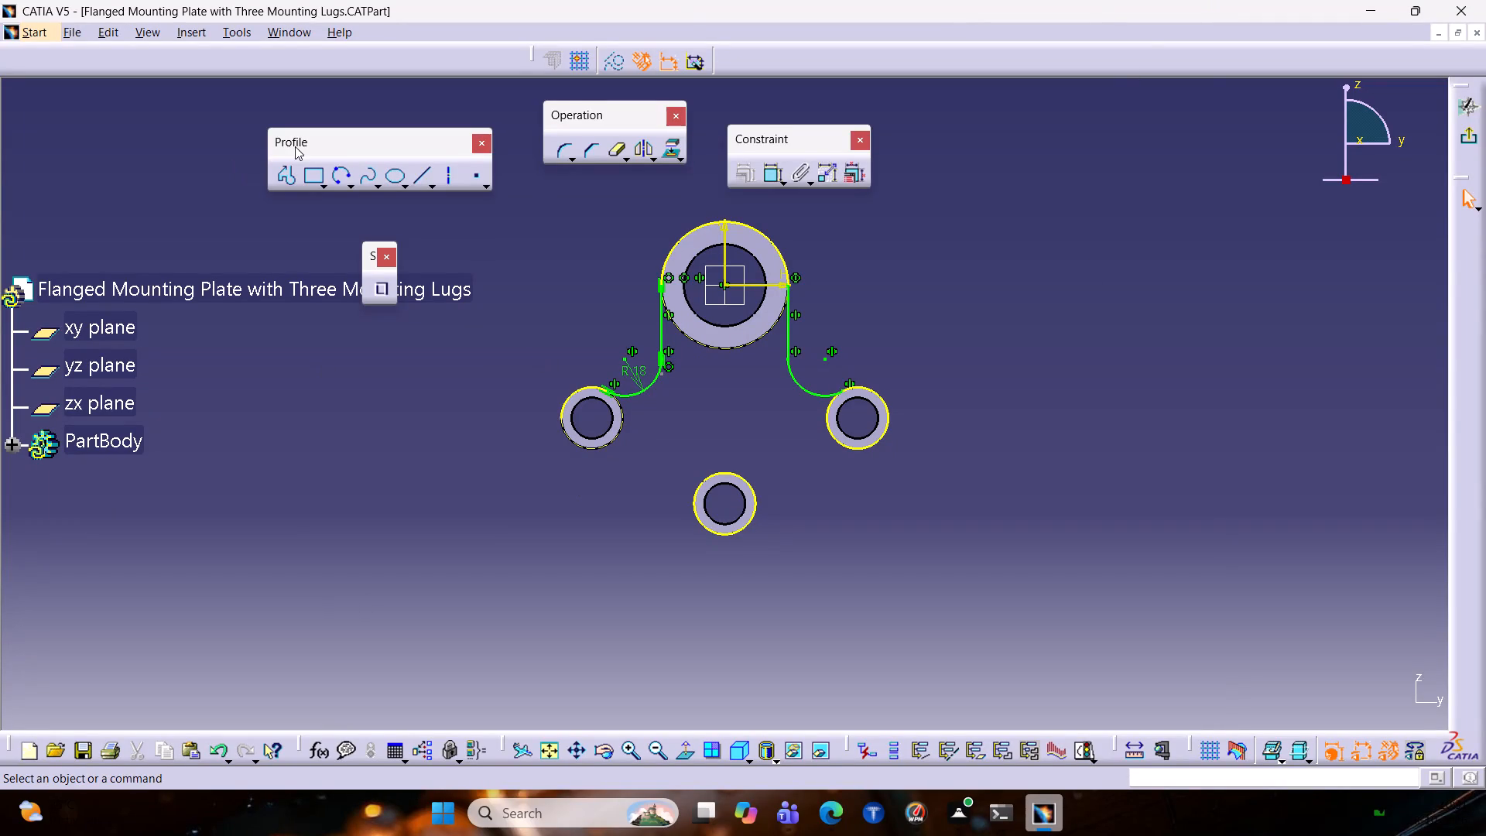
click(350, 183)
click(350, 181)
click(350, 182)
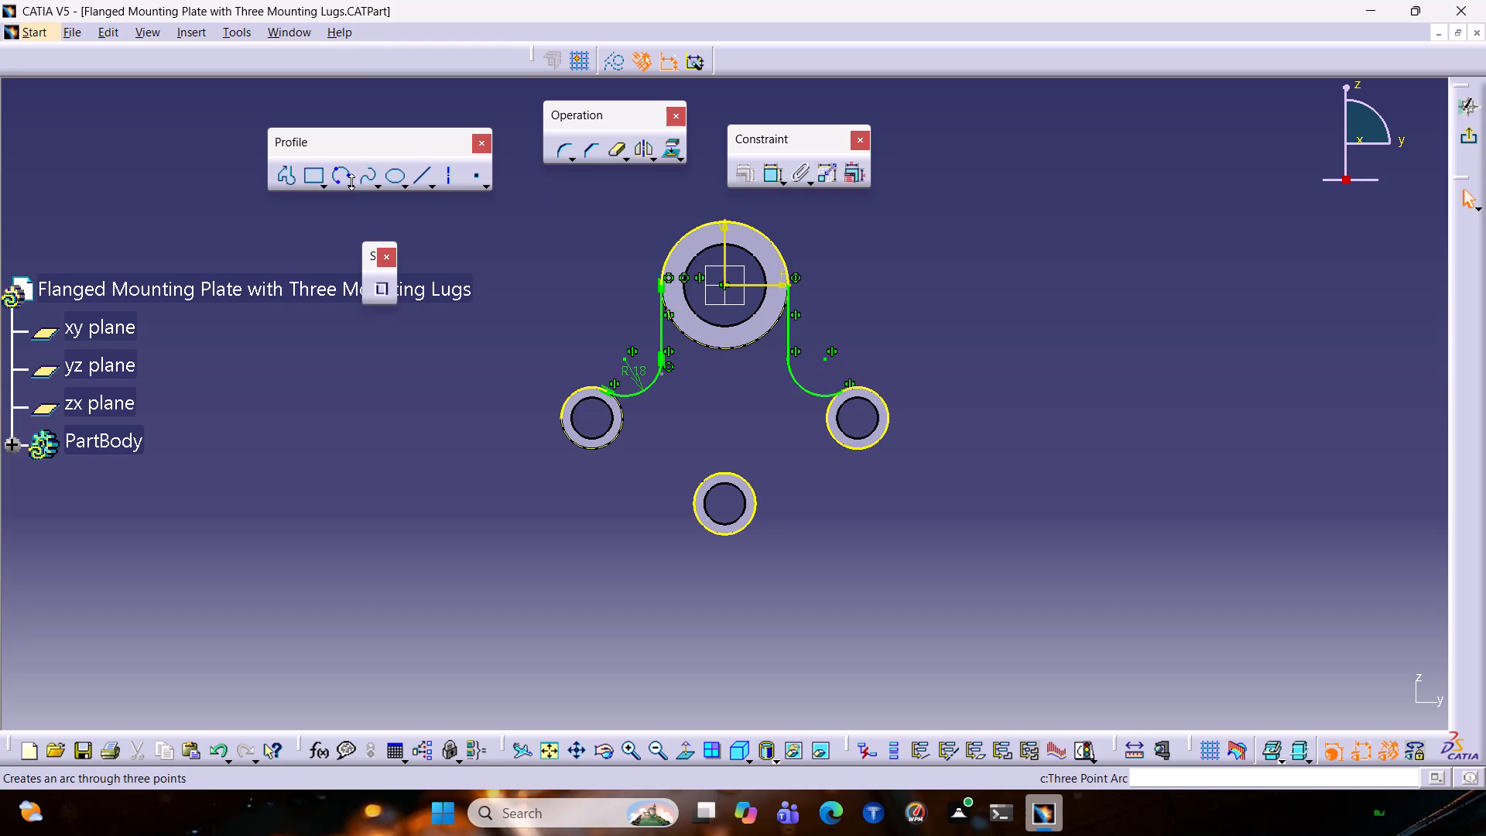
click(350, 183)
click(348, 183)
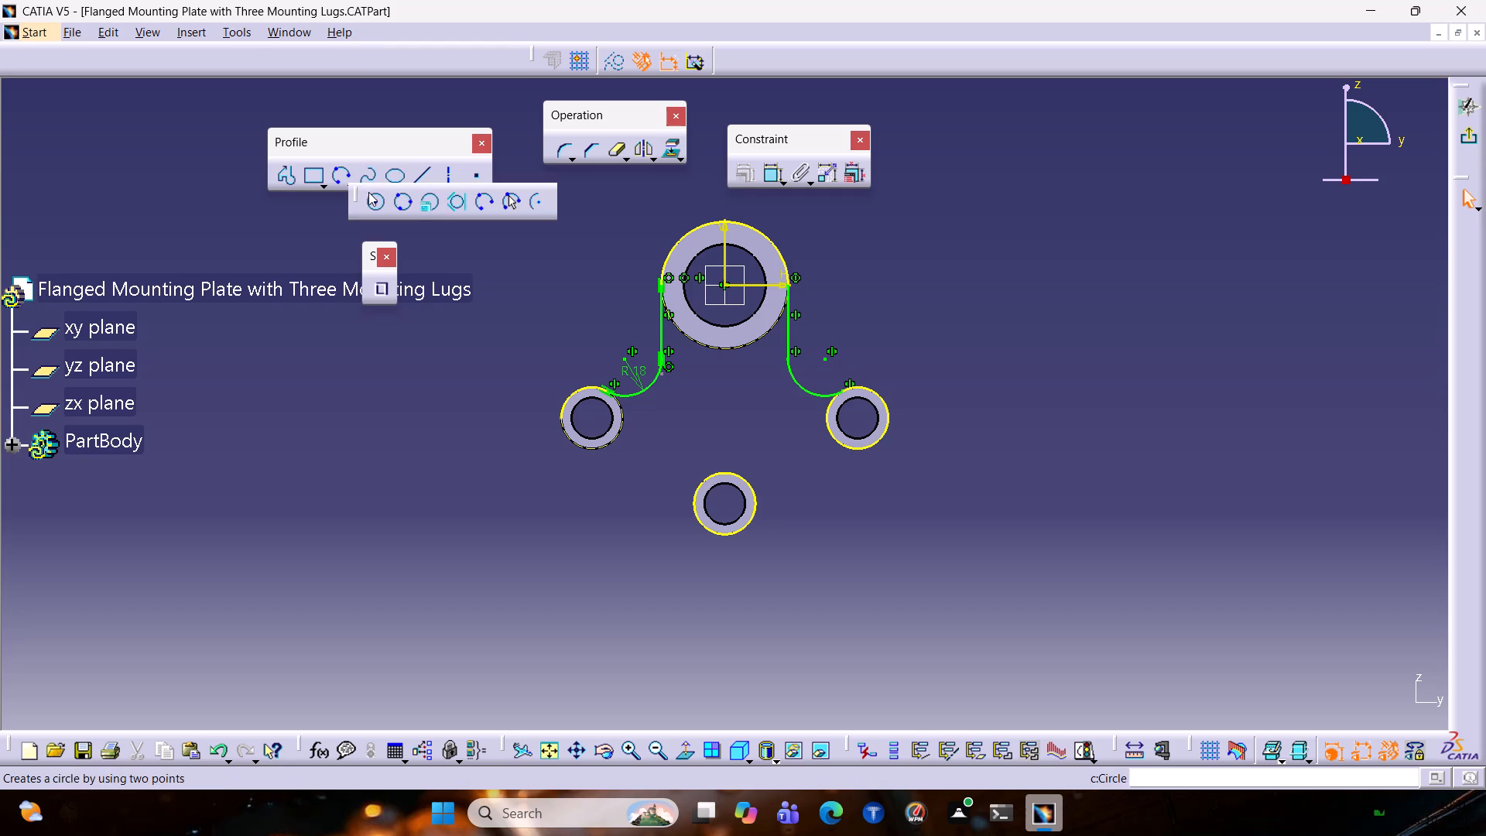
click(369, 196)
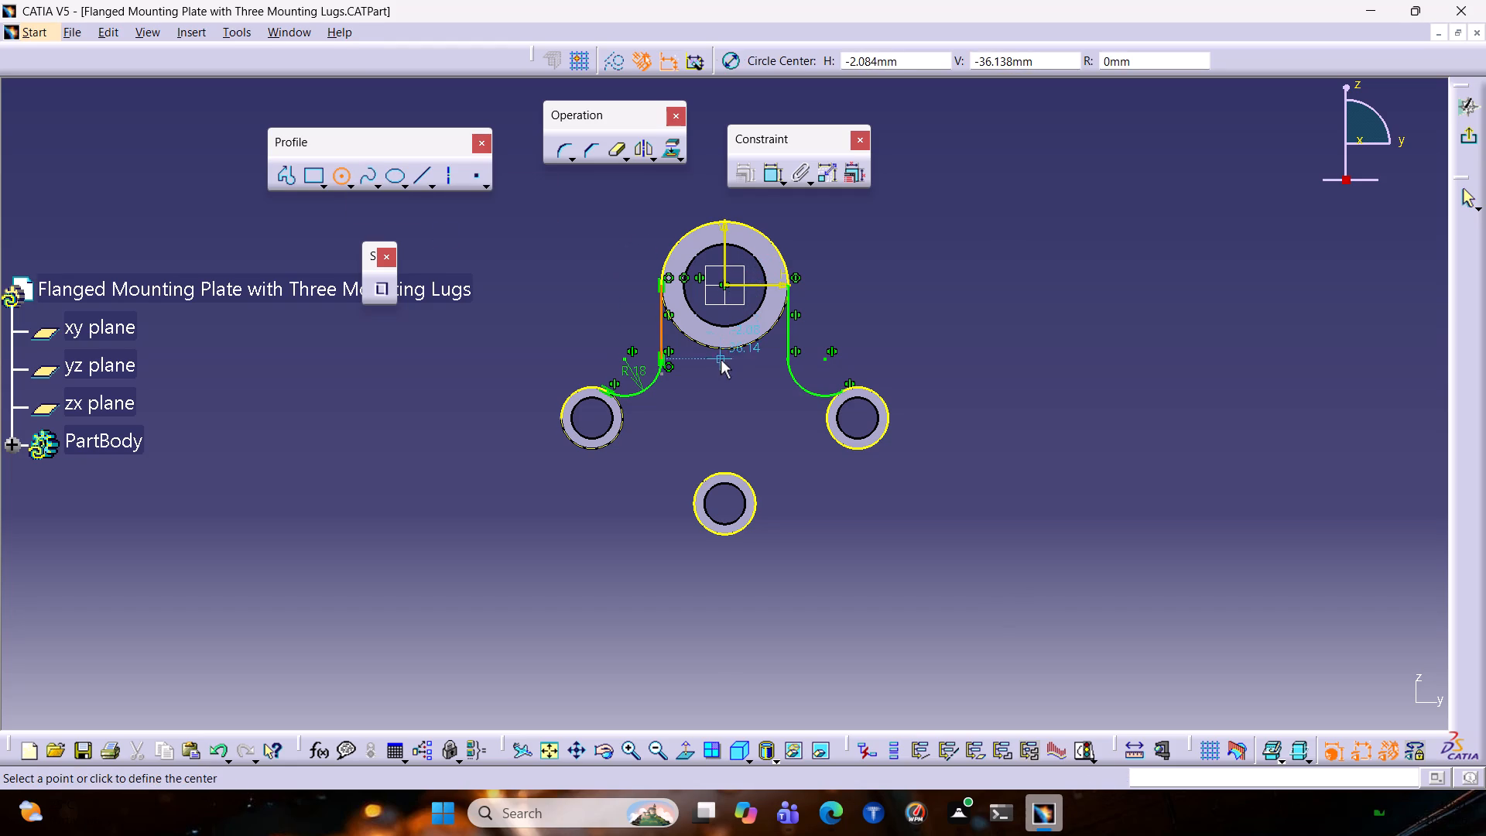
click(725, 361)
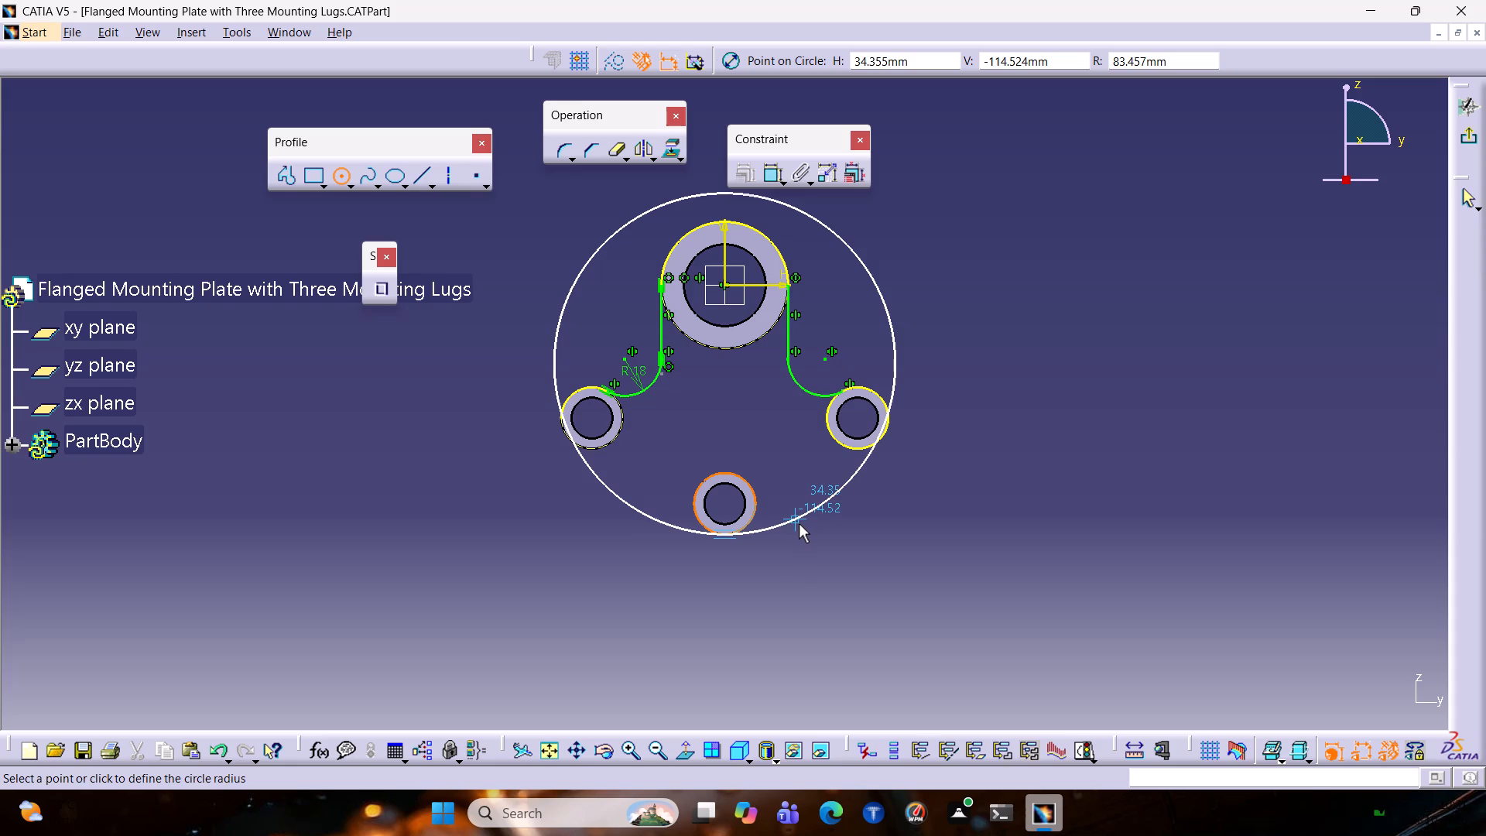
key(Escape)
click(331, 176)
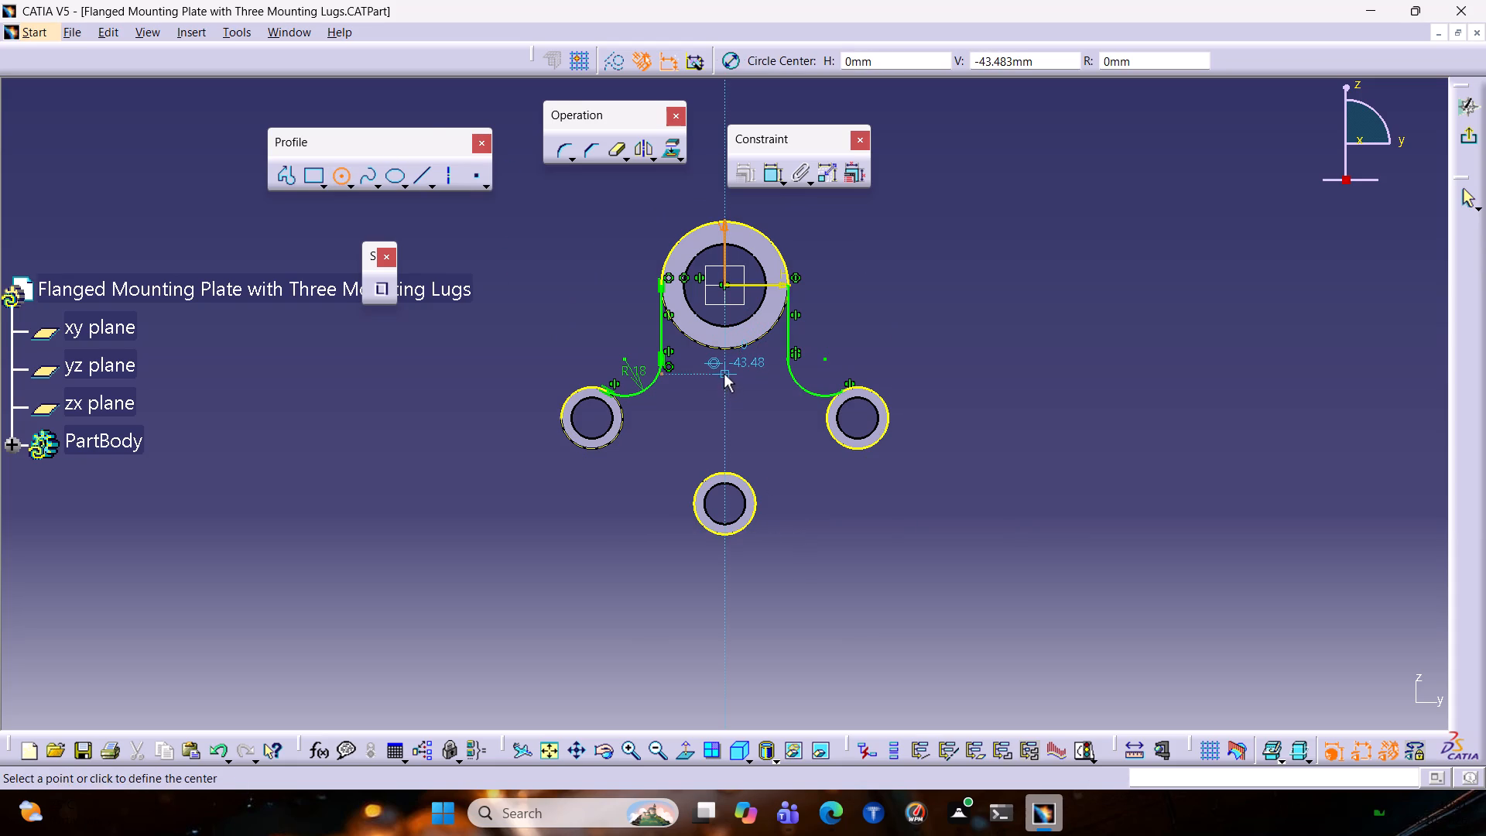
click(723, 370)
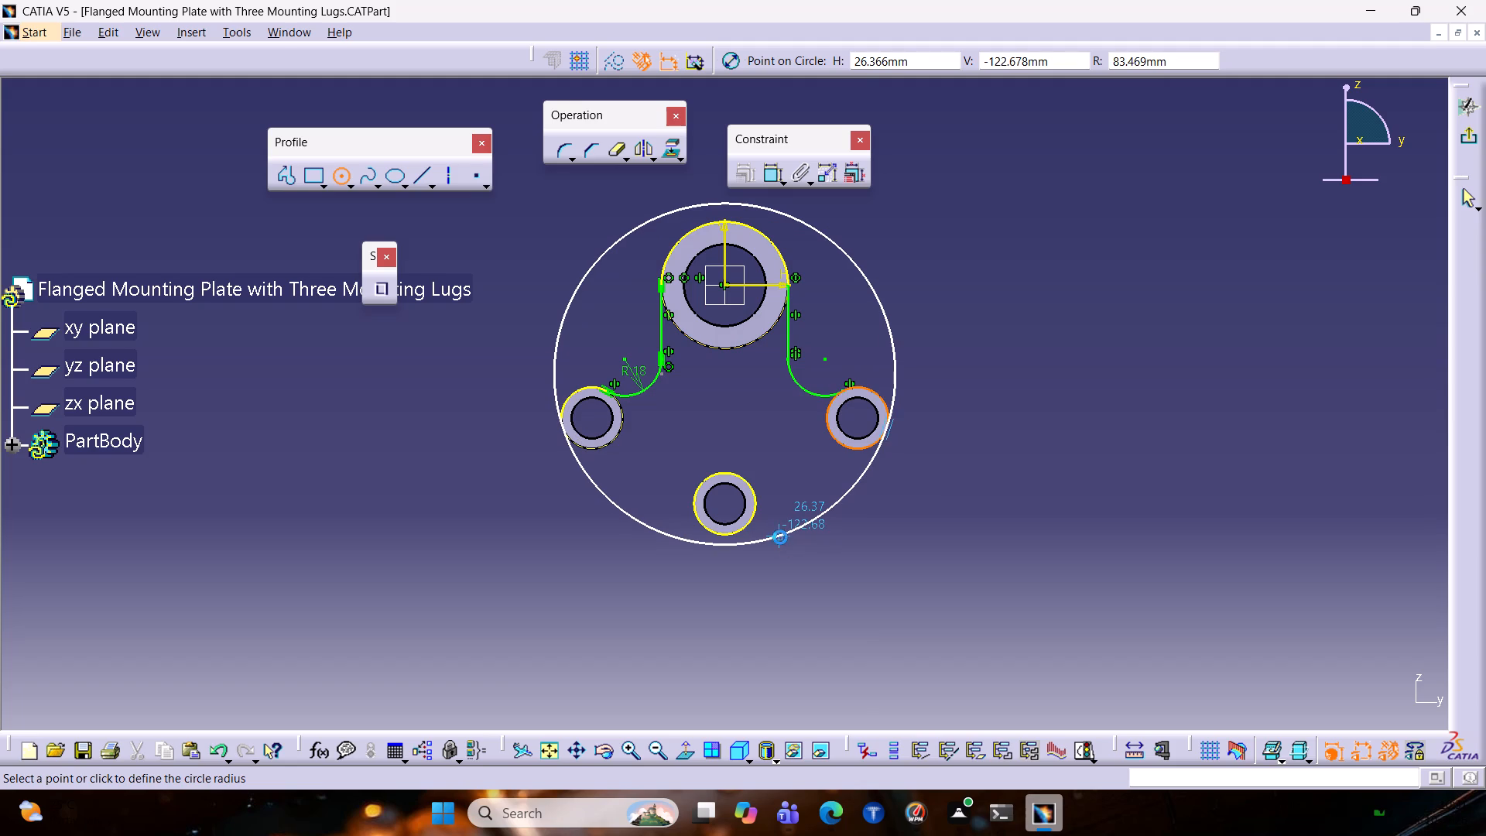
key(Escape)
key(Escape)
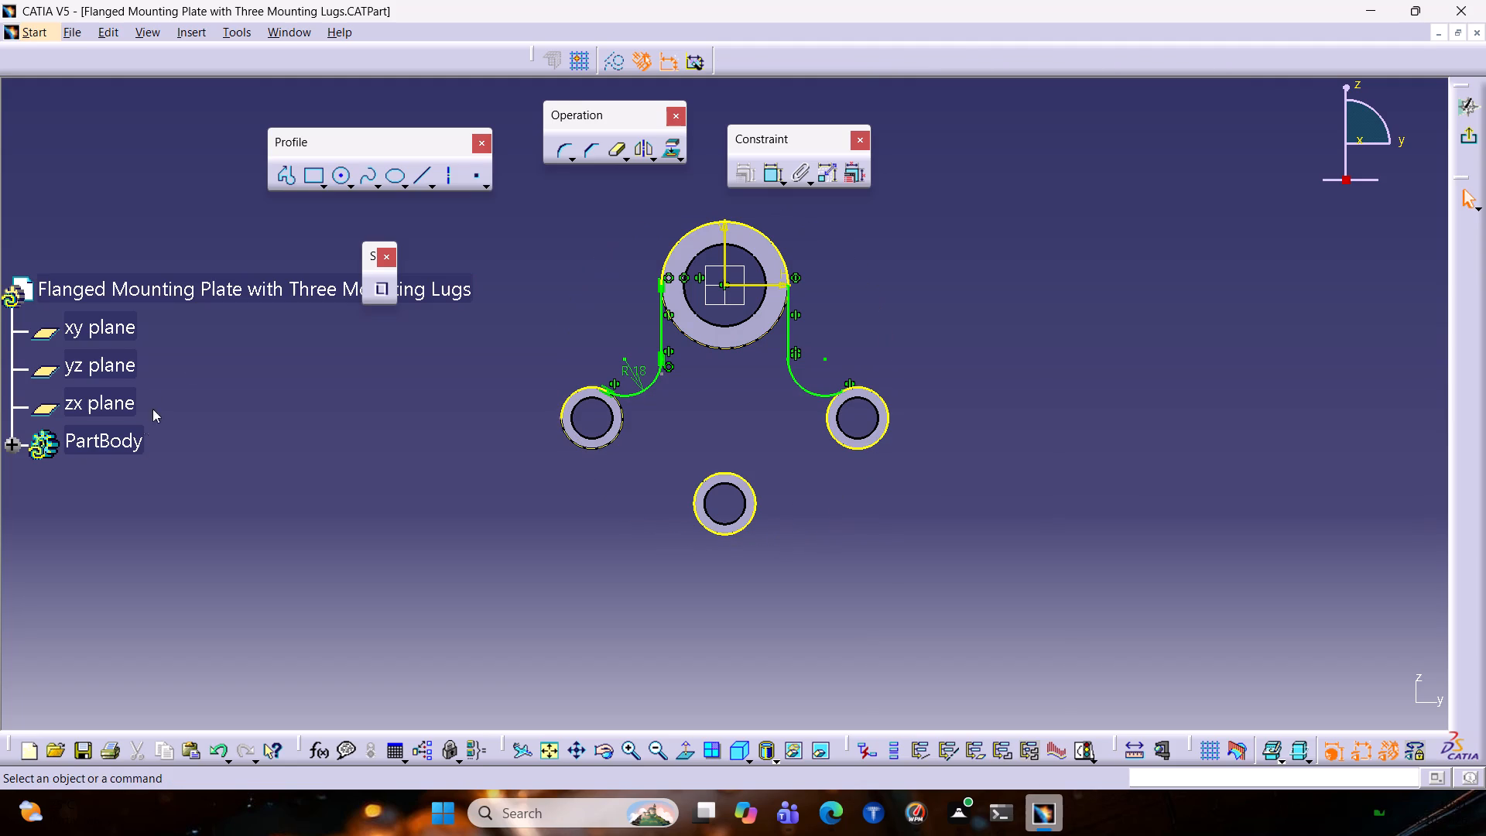
Clear the connecting outline's geometry and delete Sketch.2 from the part.
click(8, 443)
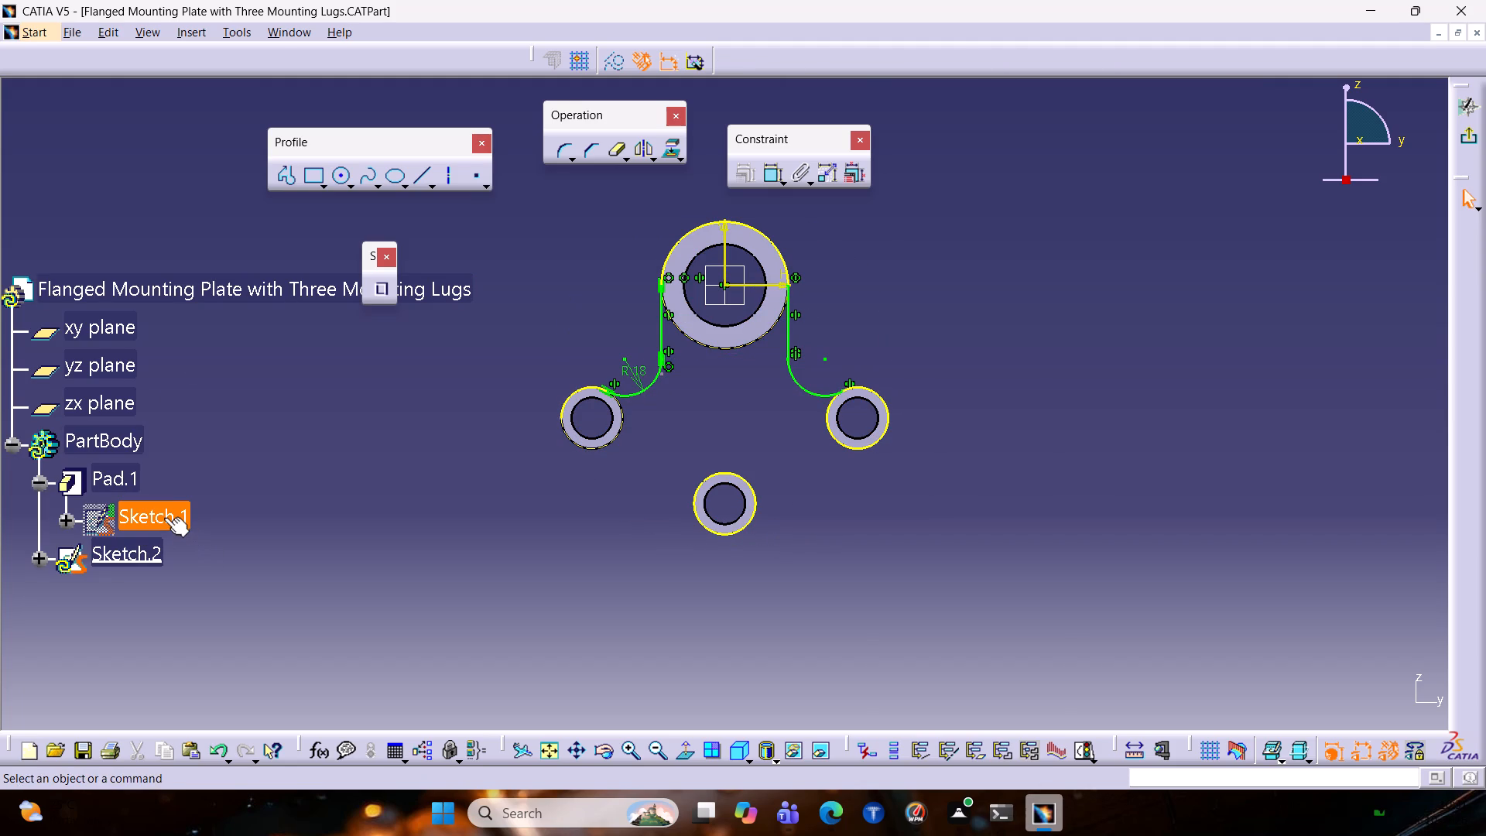
drag(925, 495, 598, 302)
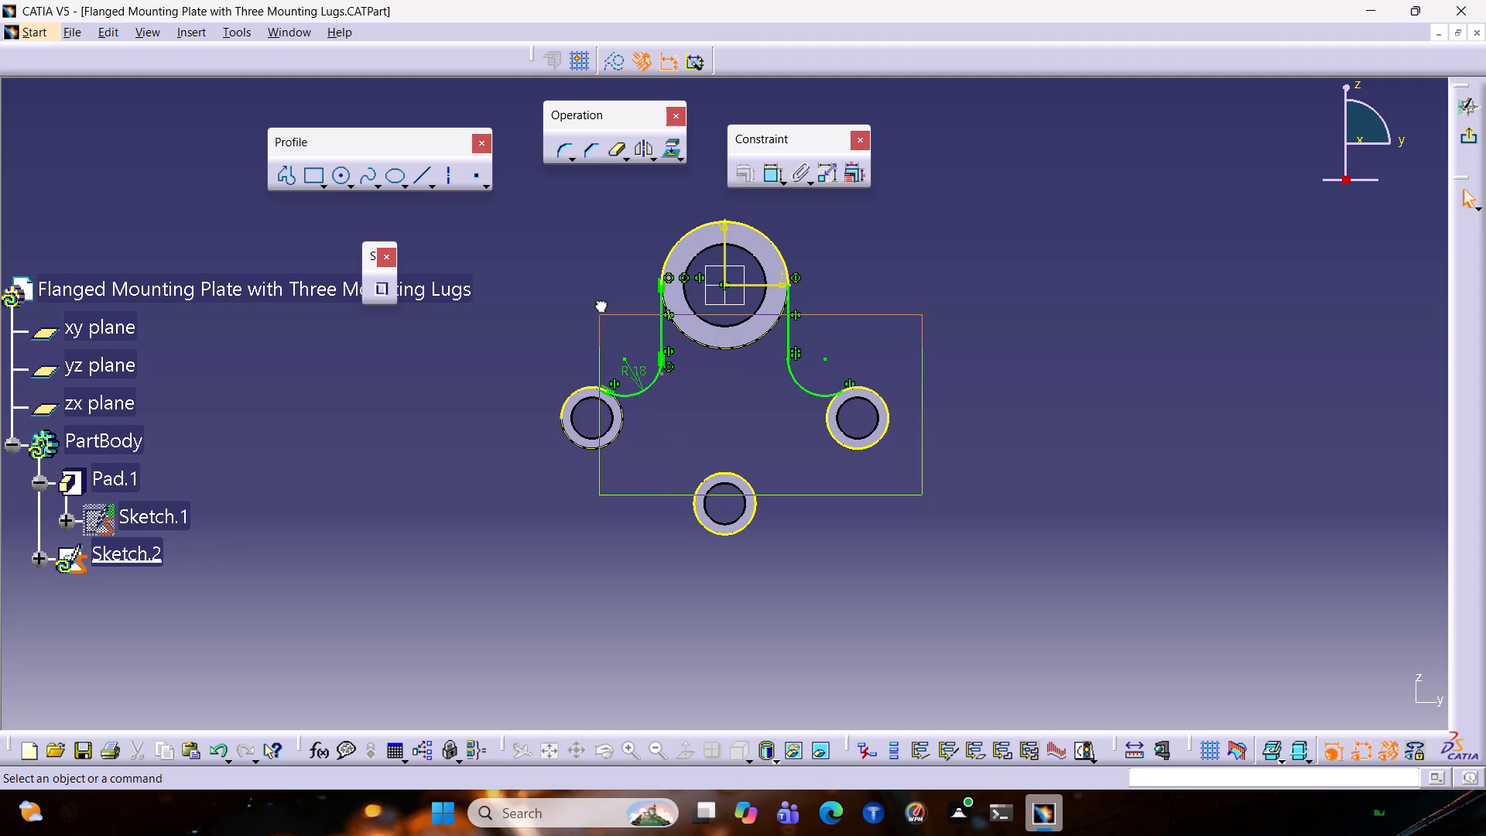
drag(598, 302, 578, 211)
key(Delete)
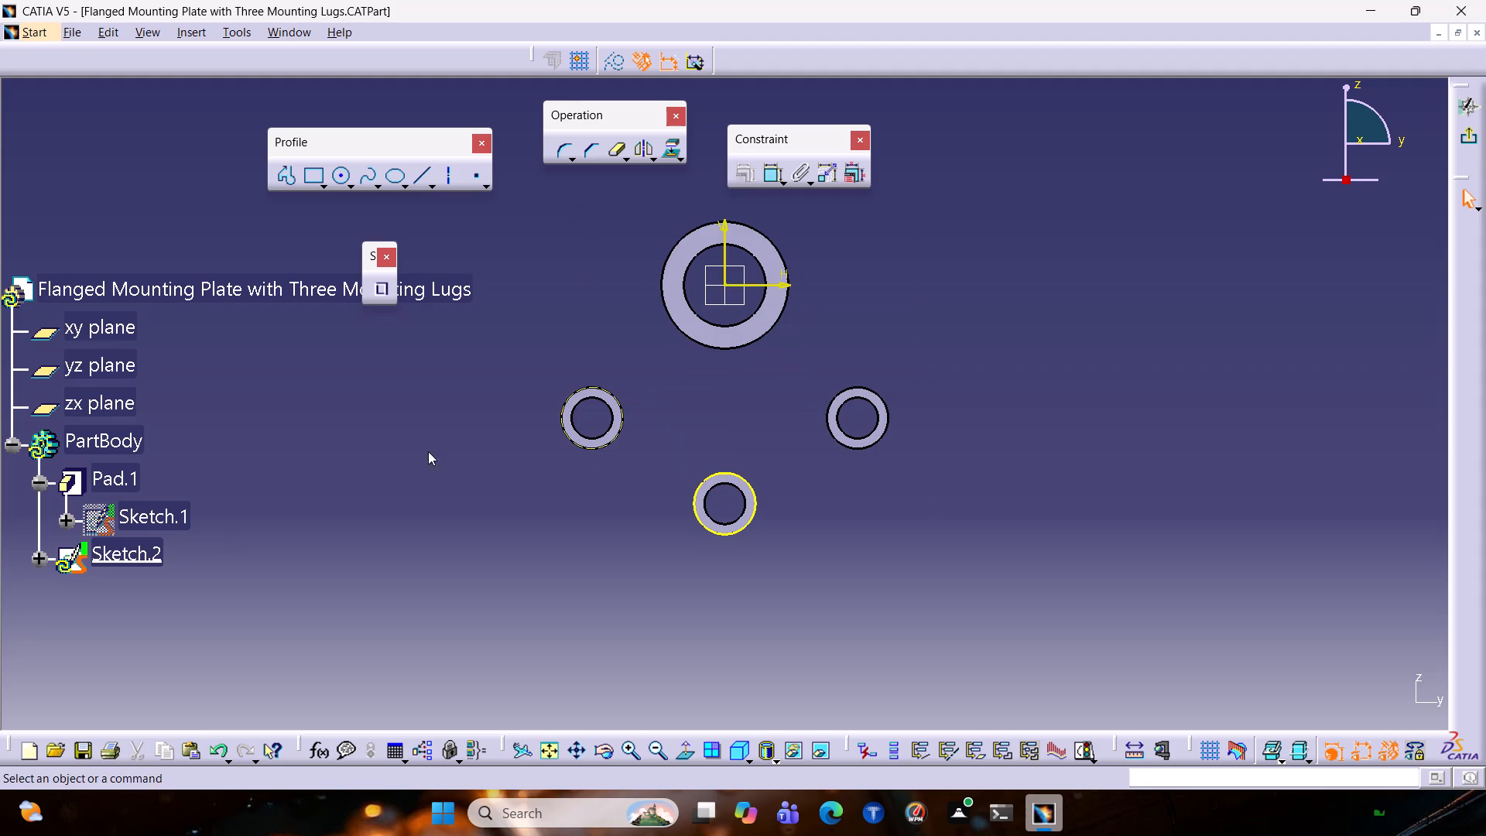
right_click(130, 557)
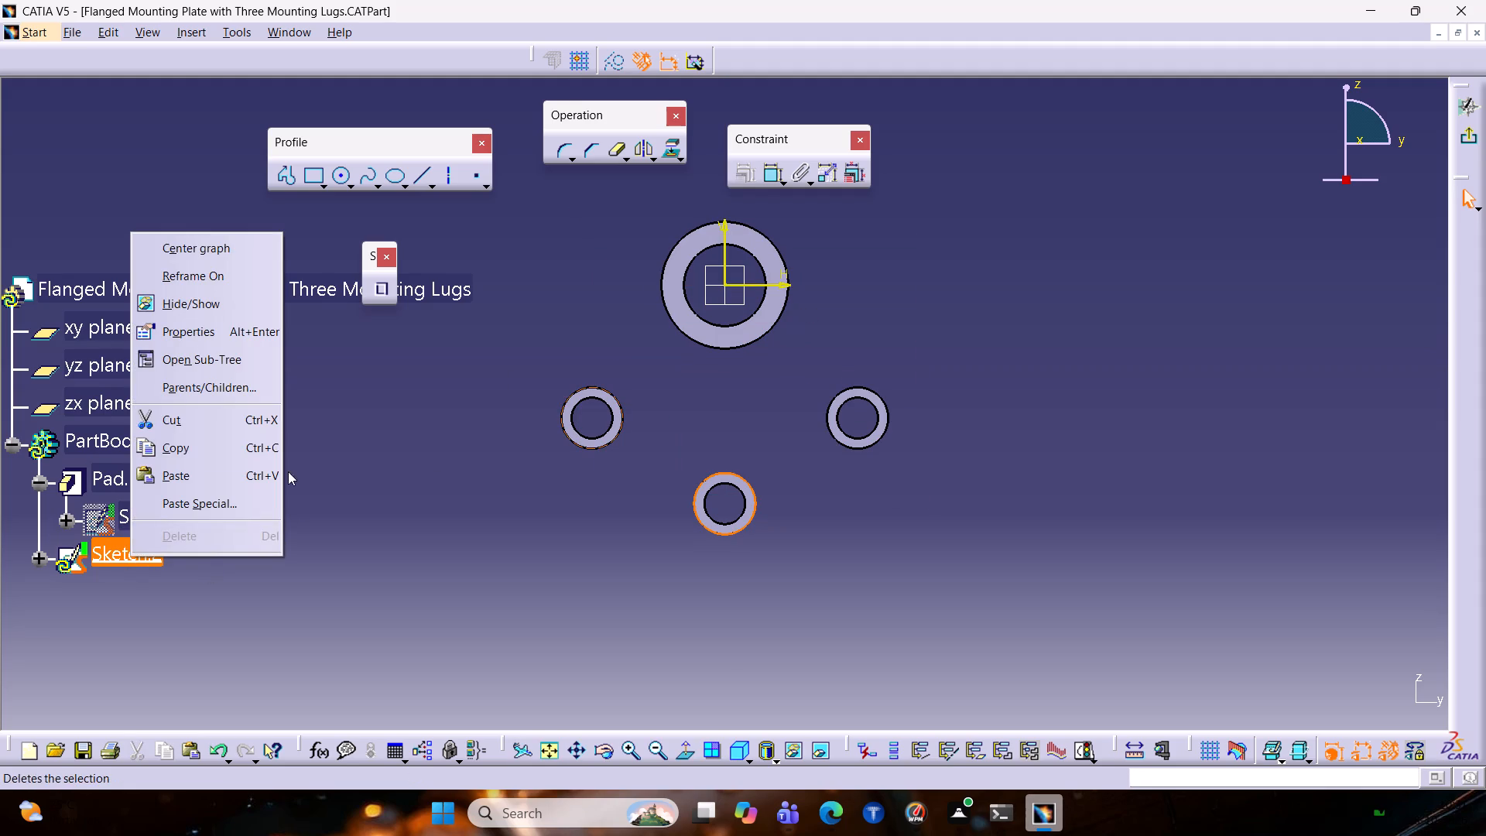
click(193, 577)
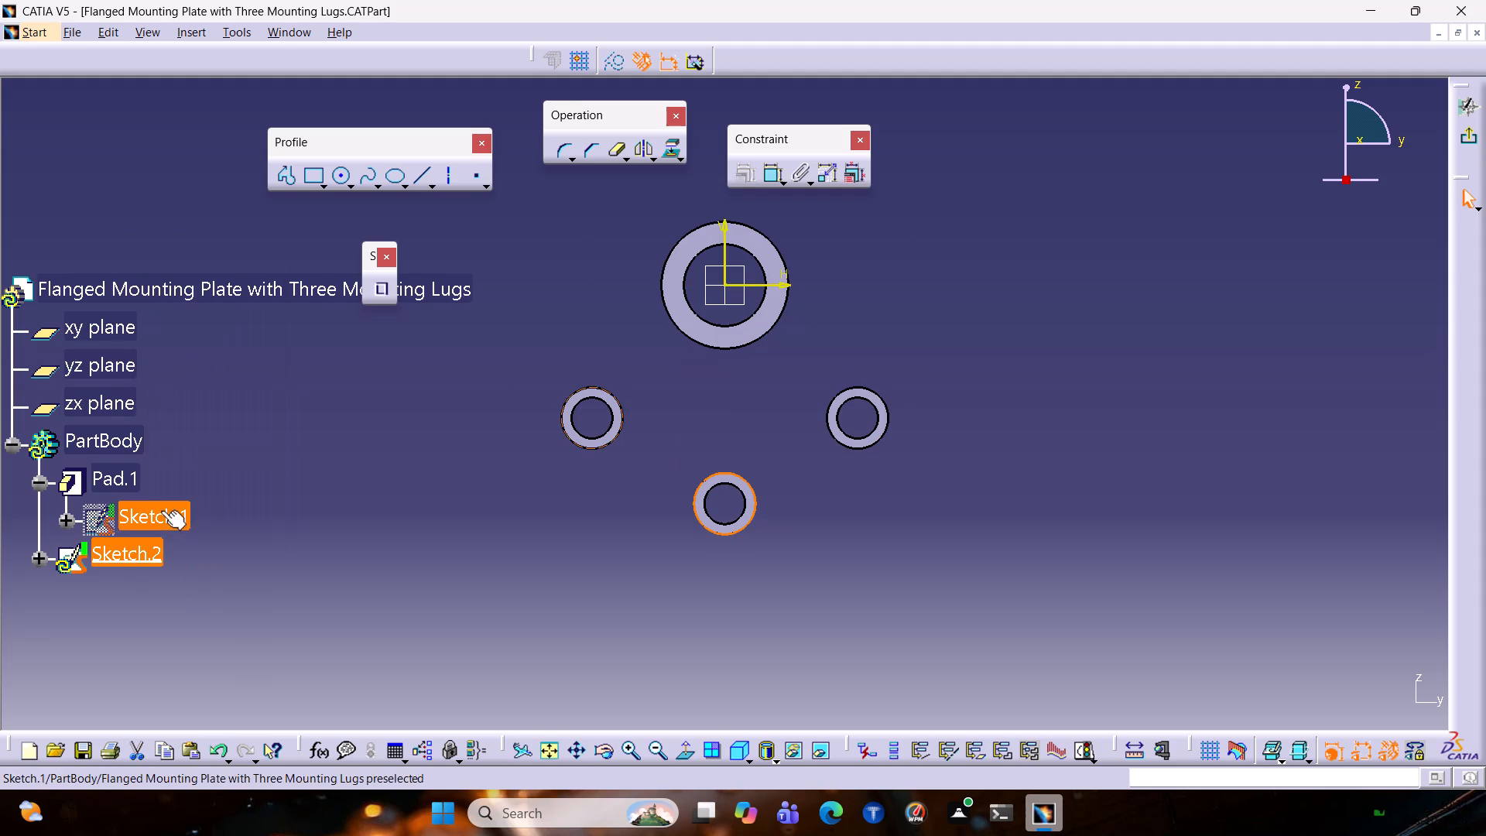
click(1467, 127)
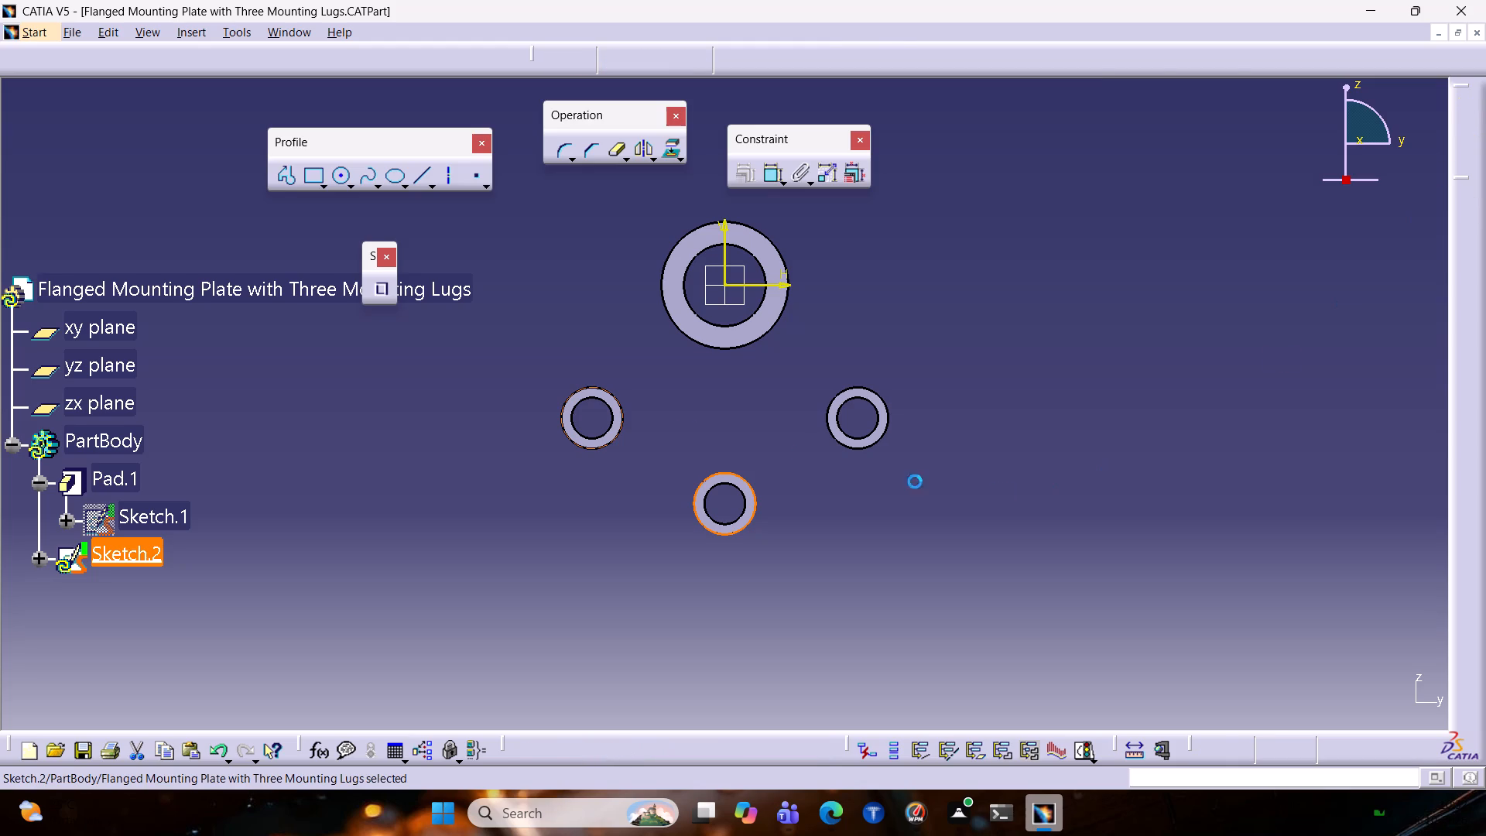
right_click(133, 516)
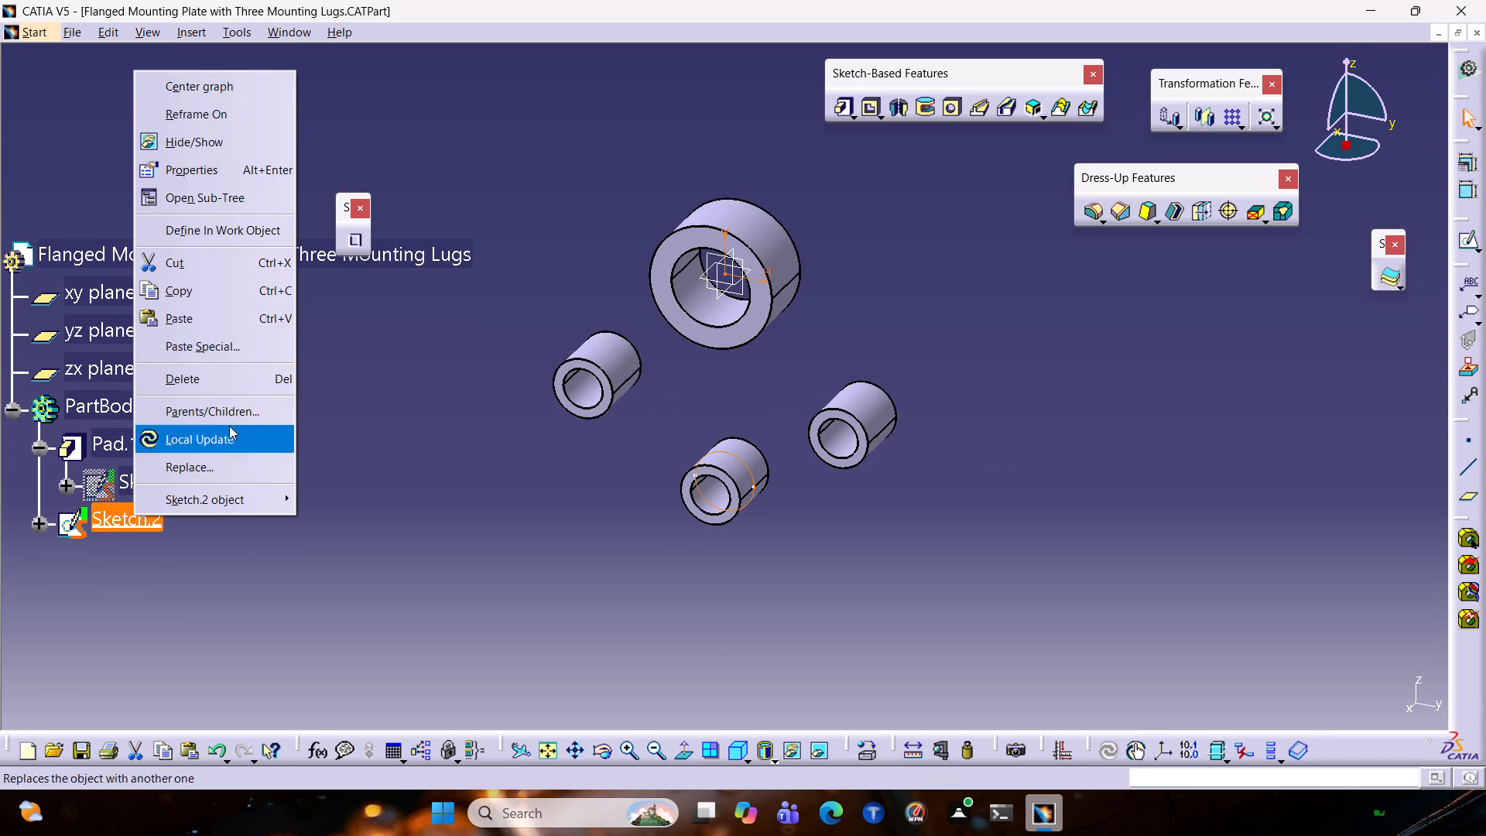
click(193, 390)
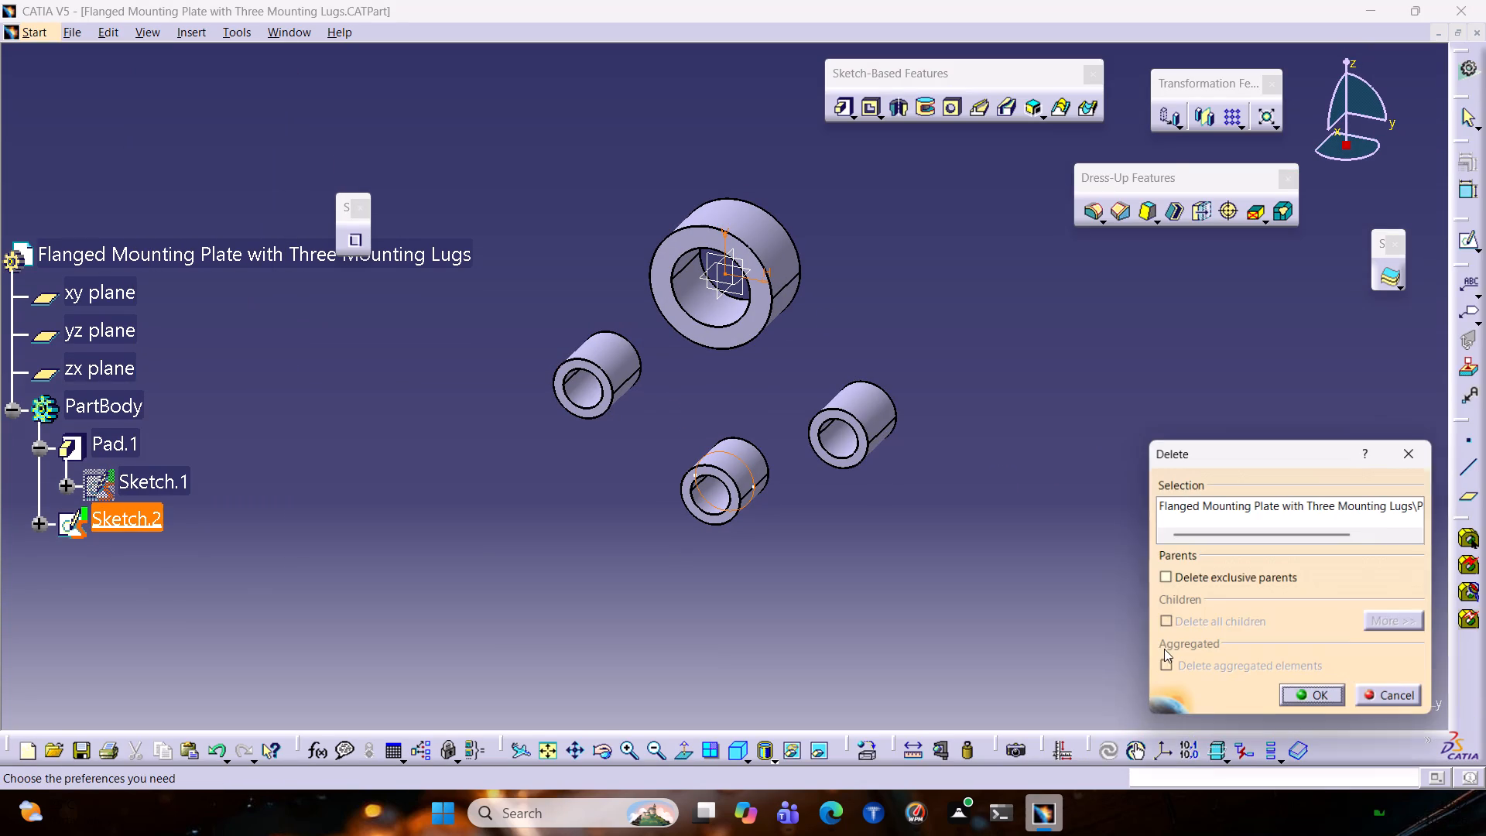
click(1321, 699)
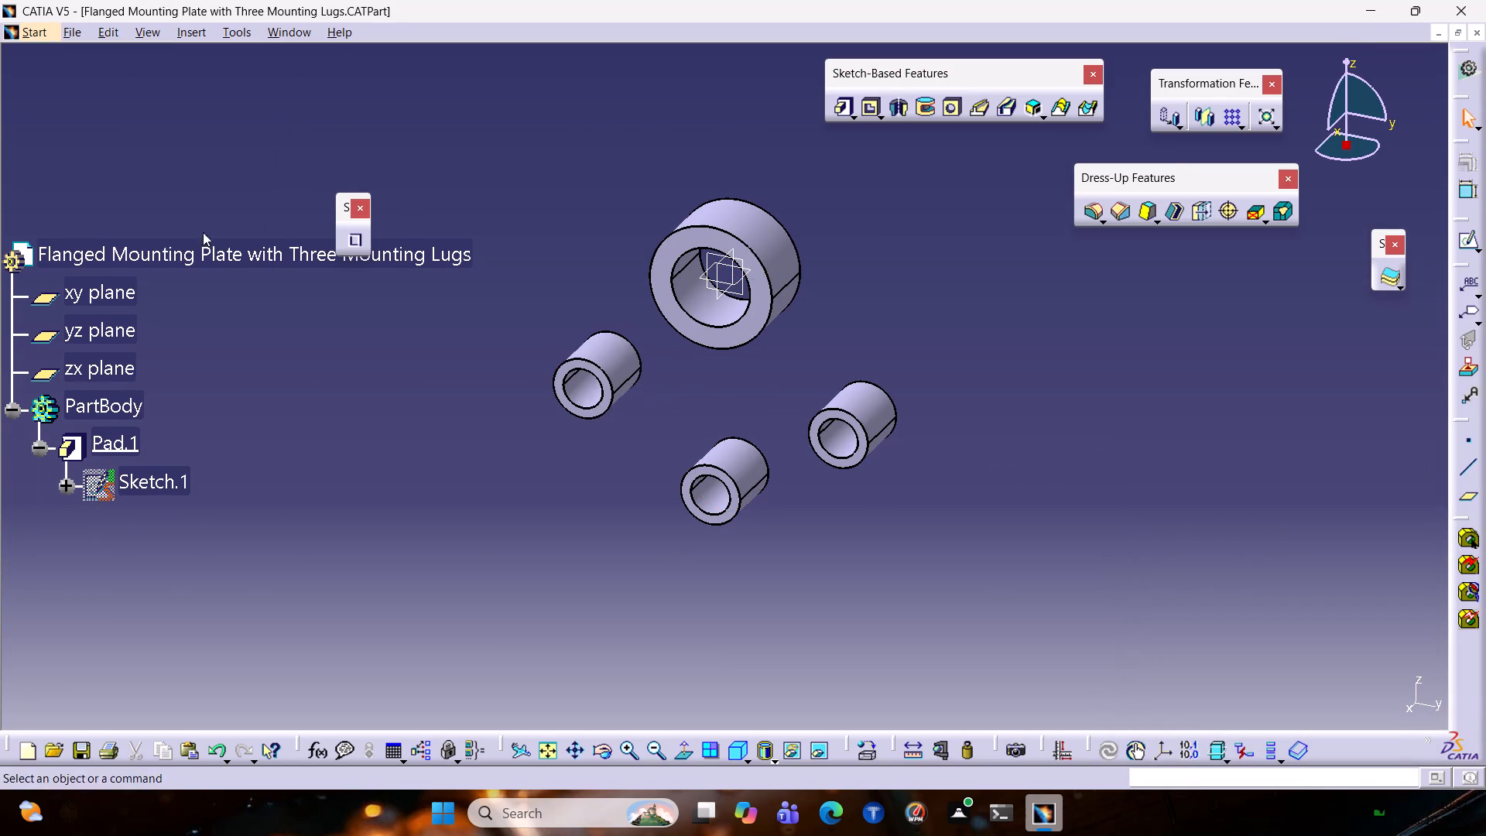
Open Sketch.1 and draw a vertical line about 45 mm long downward from the left quadrant of the 62 mm circle.
double_click(145, 489)
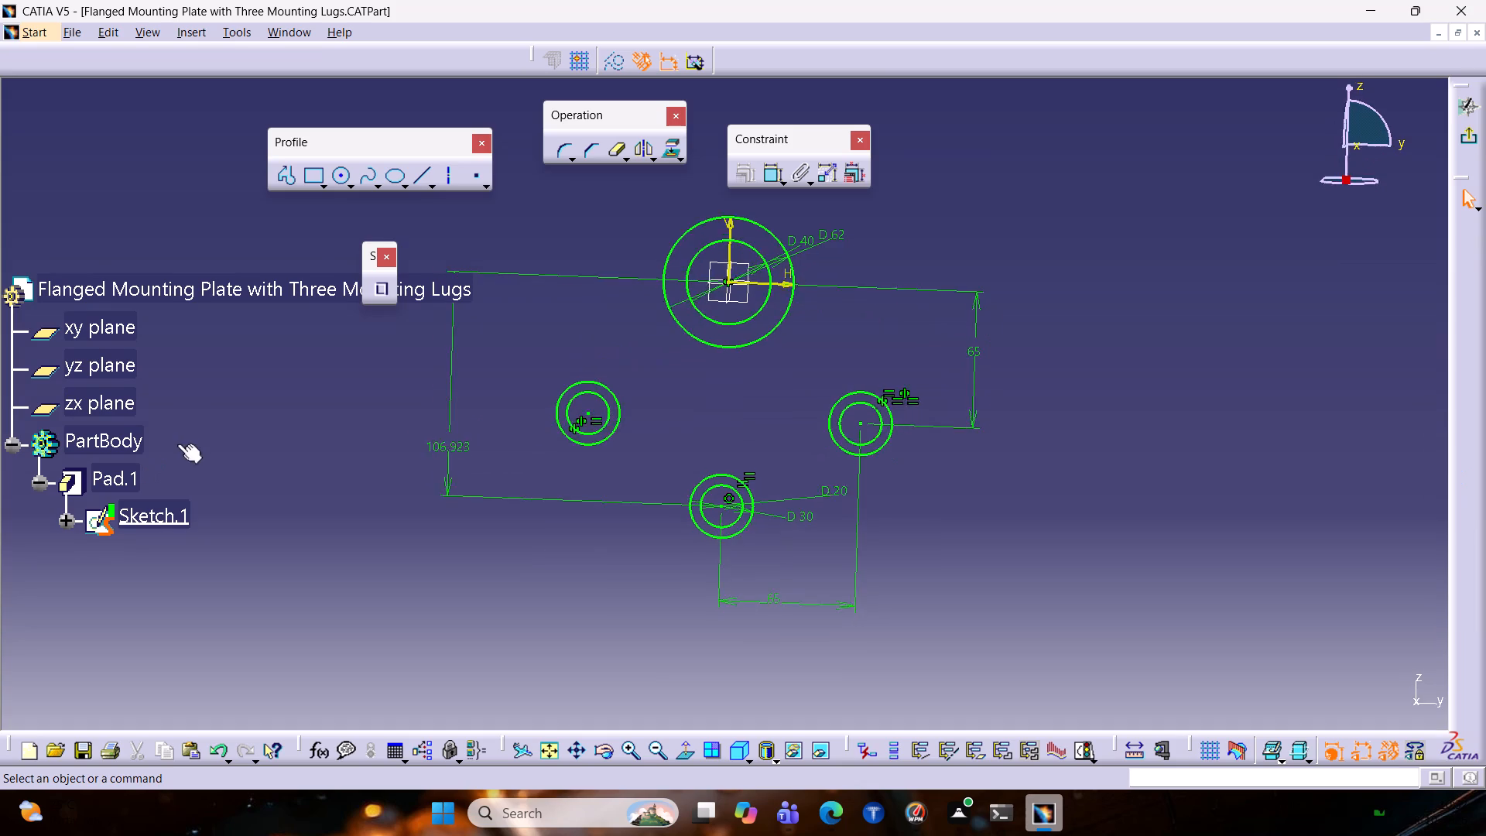
click(281, 170)
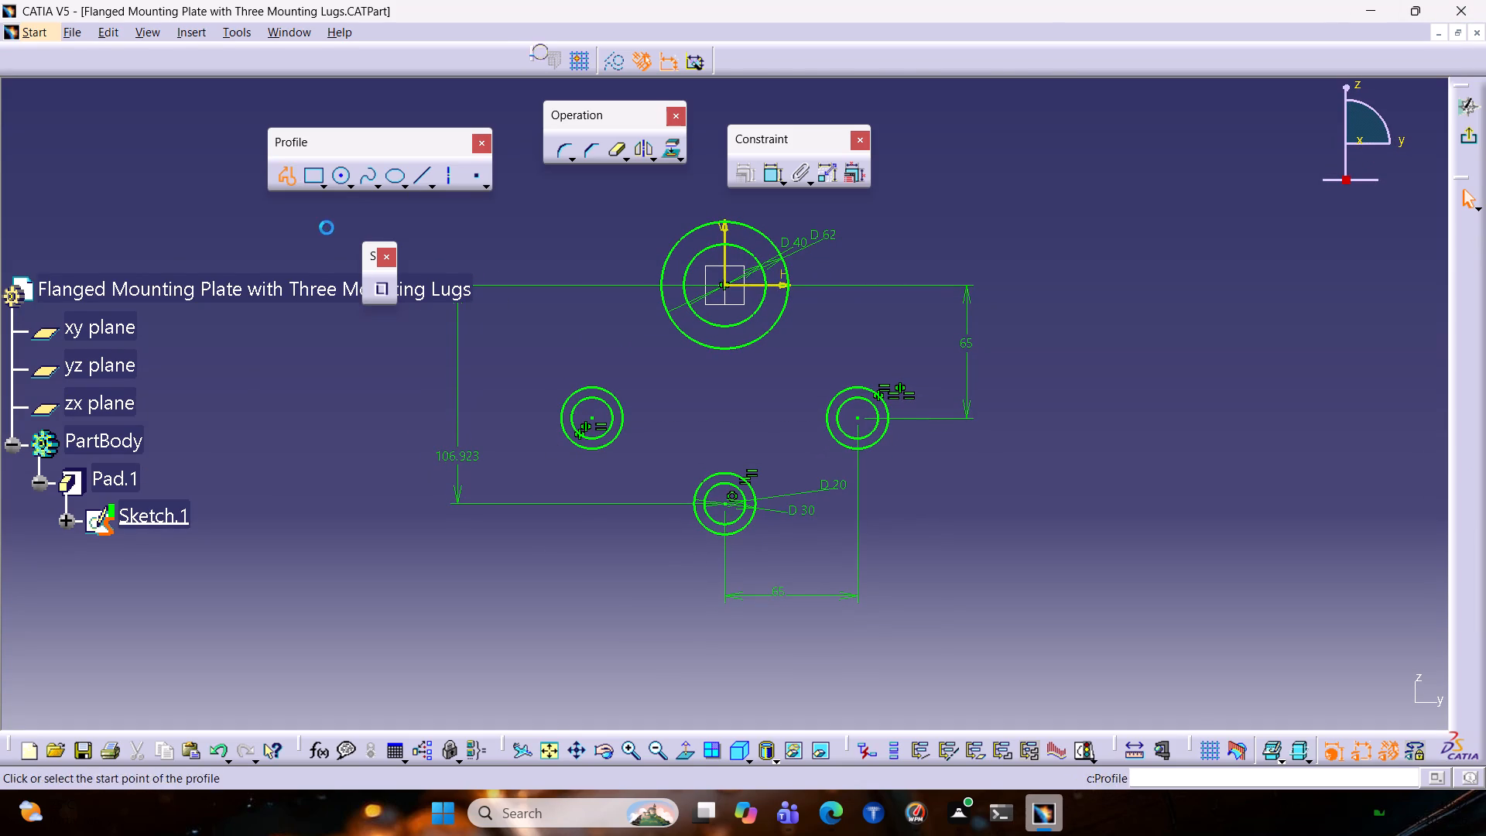
click(660, 284)
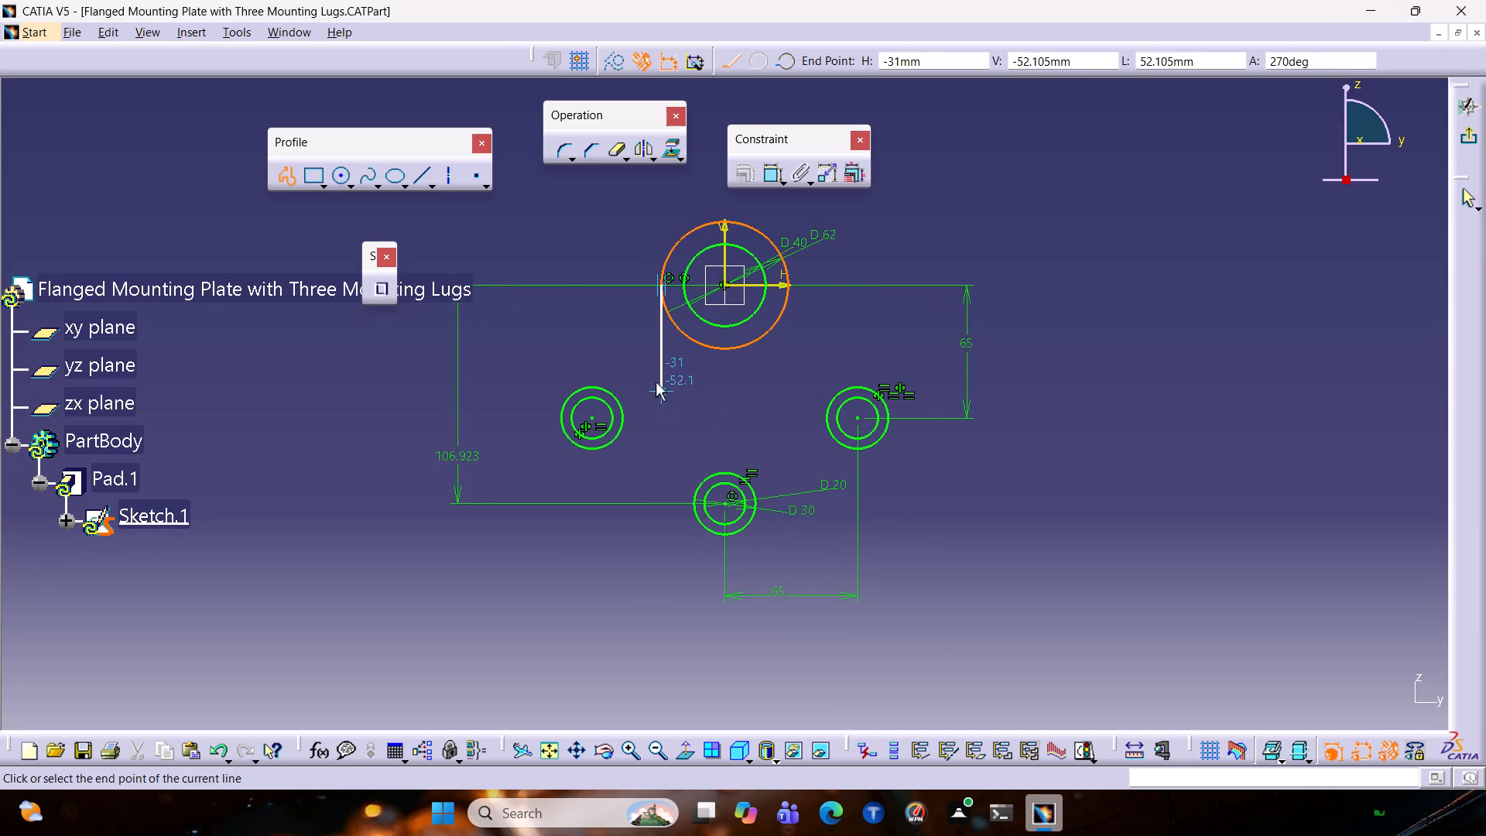
click(657, 375)
key(Escape)
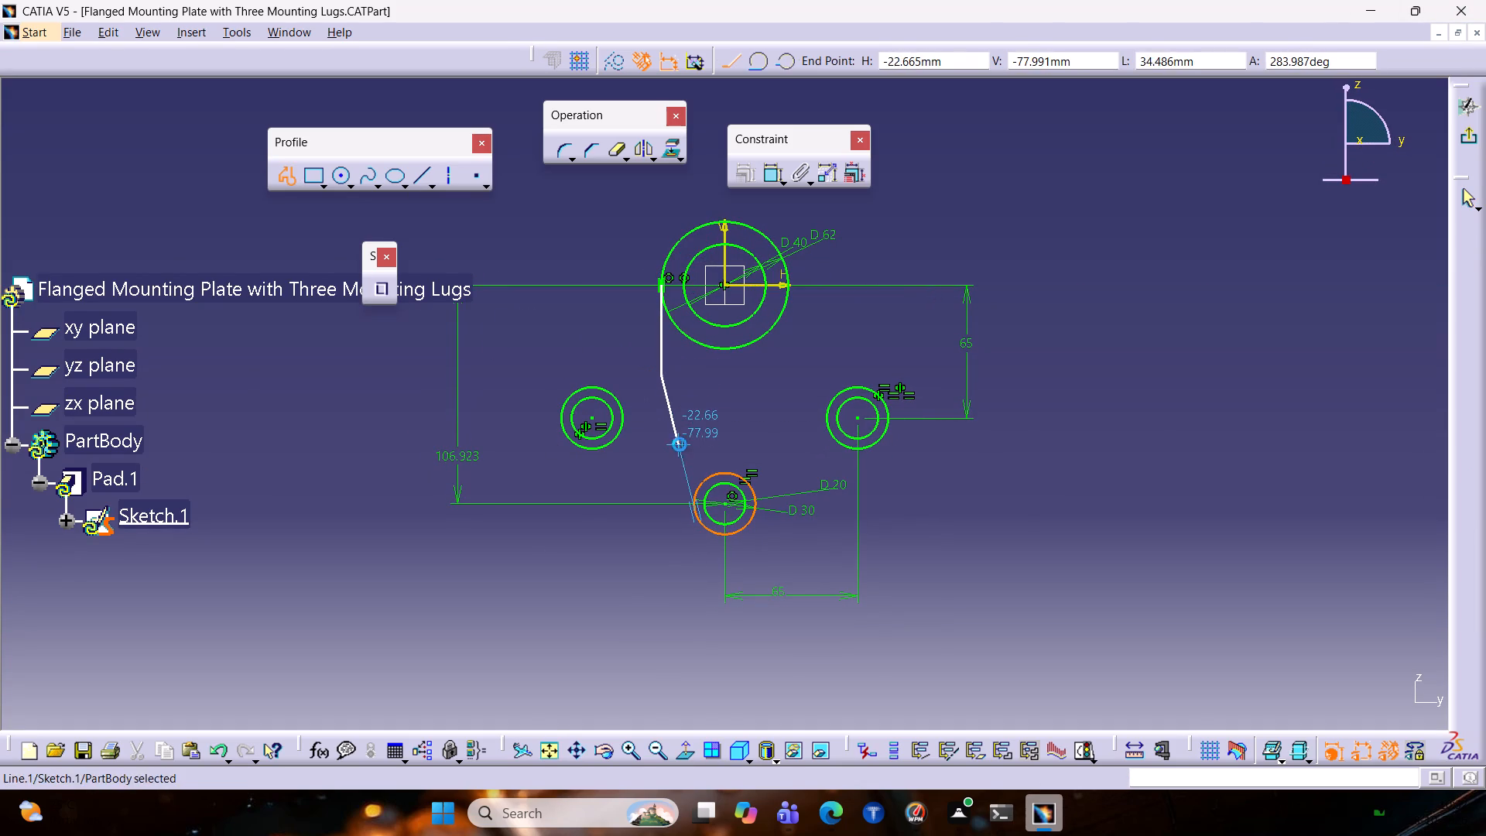
key(Escape)
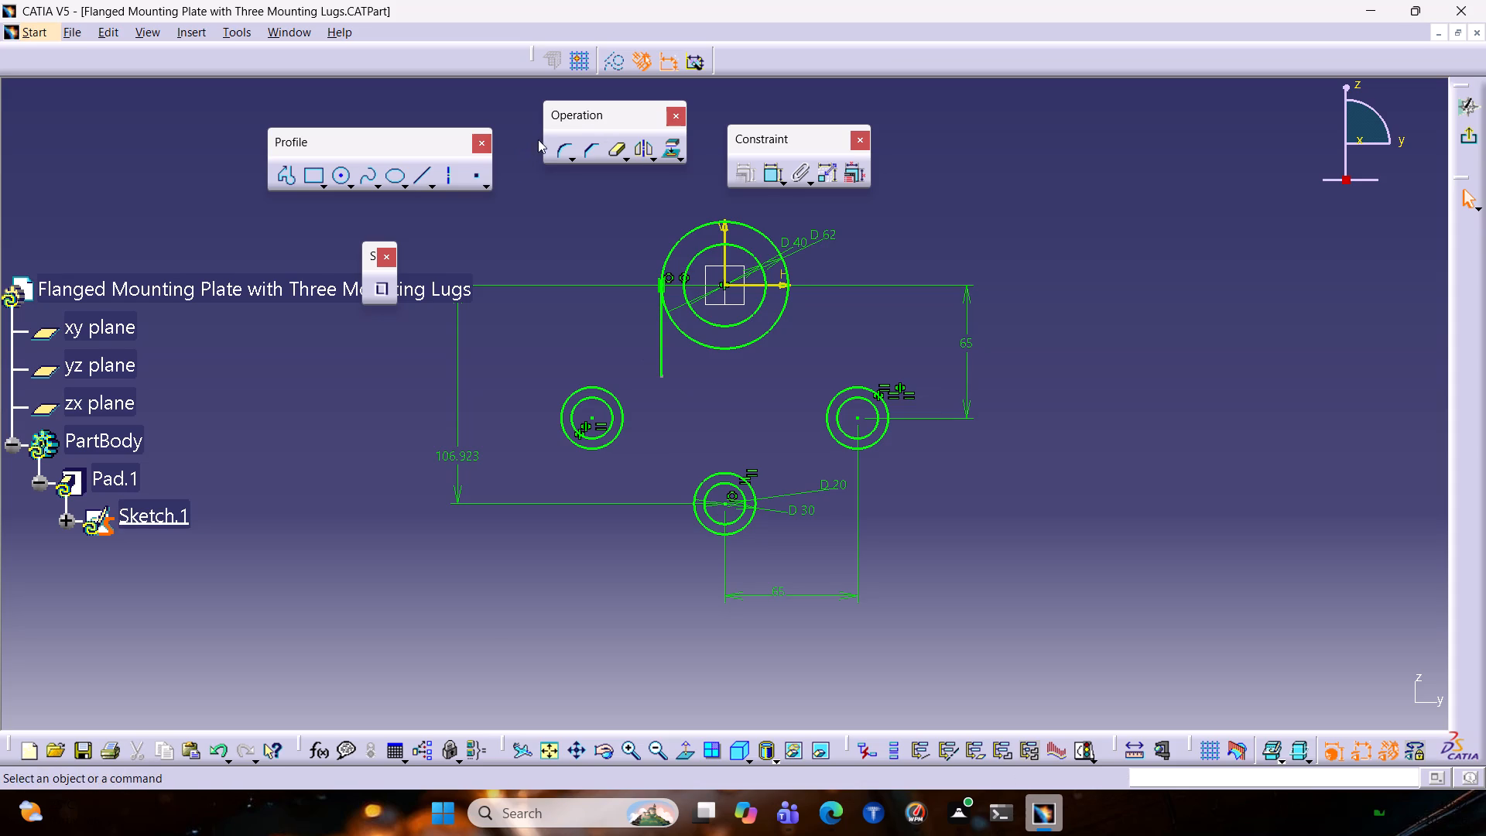
Create an 18 mm radius corner between the vertical line and the outer circle of the left small boss.
click(563, 148)
click(664, 327)
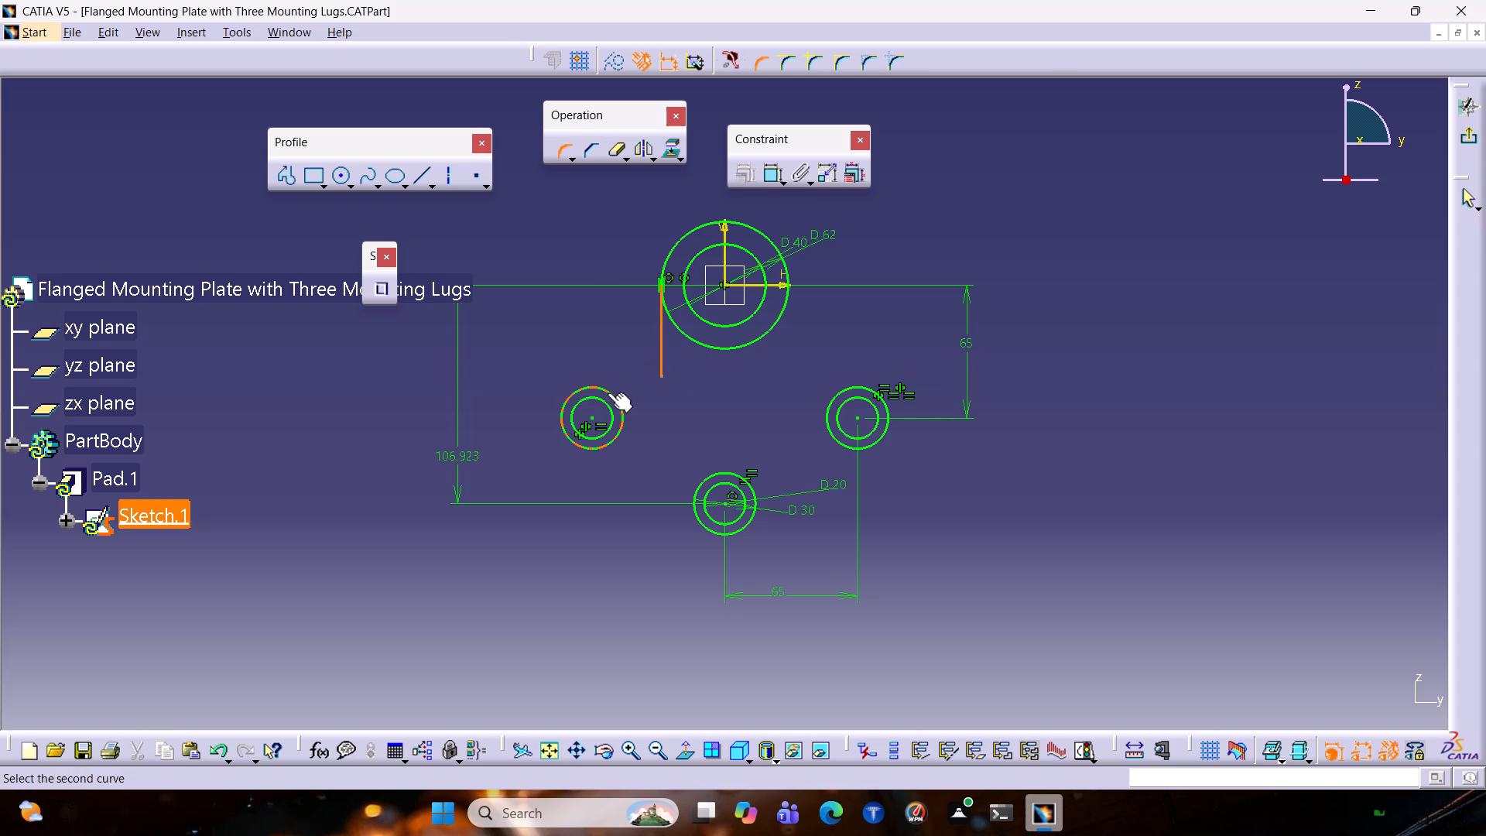
click(608, 392)
key(Tab)
key(Tab)
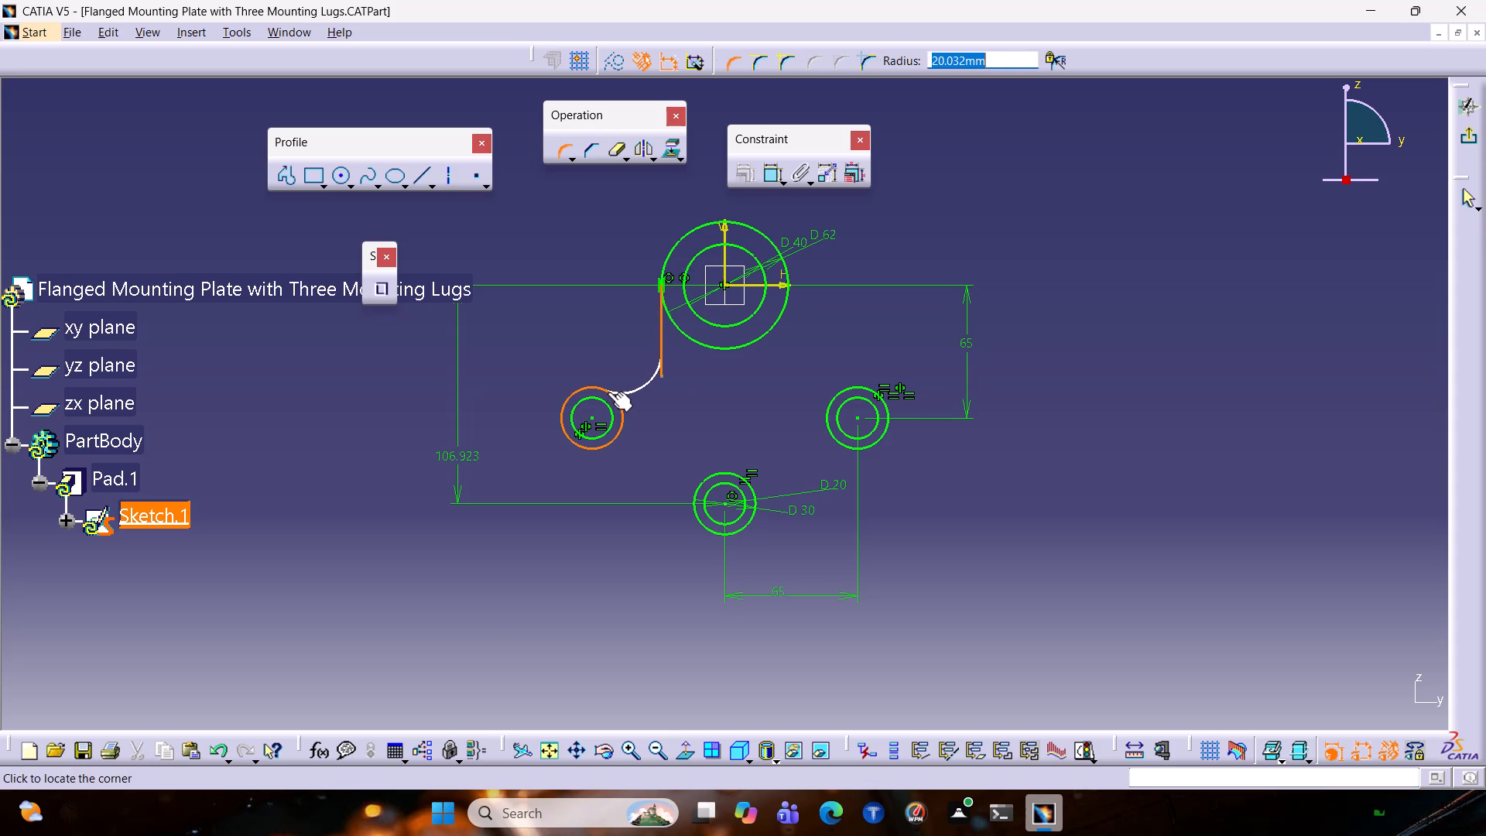
key(1)
key(8)
key(Return)
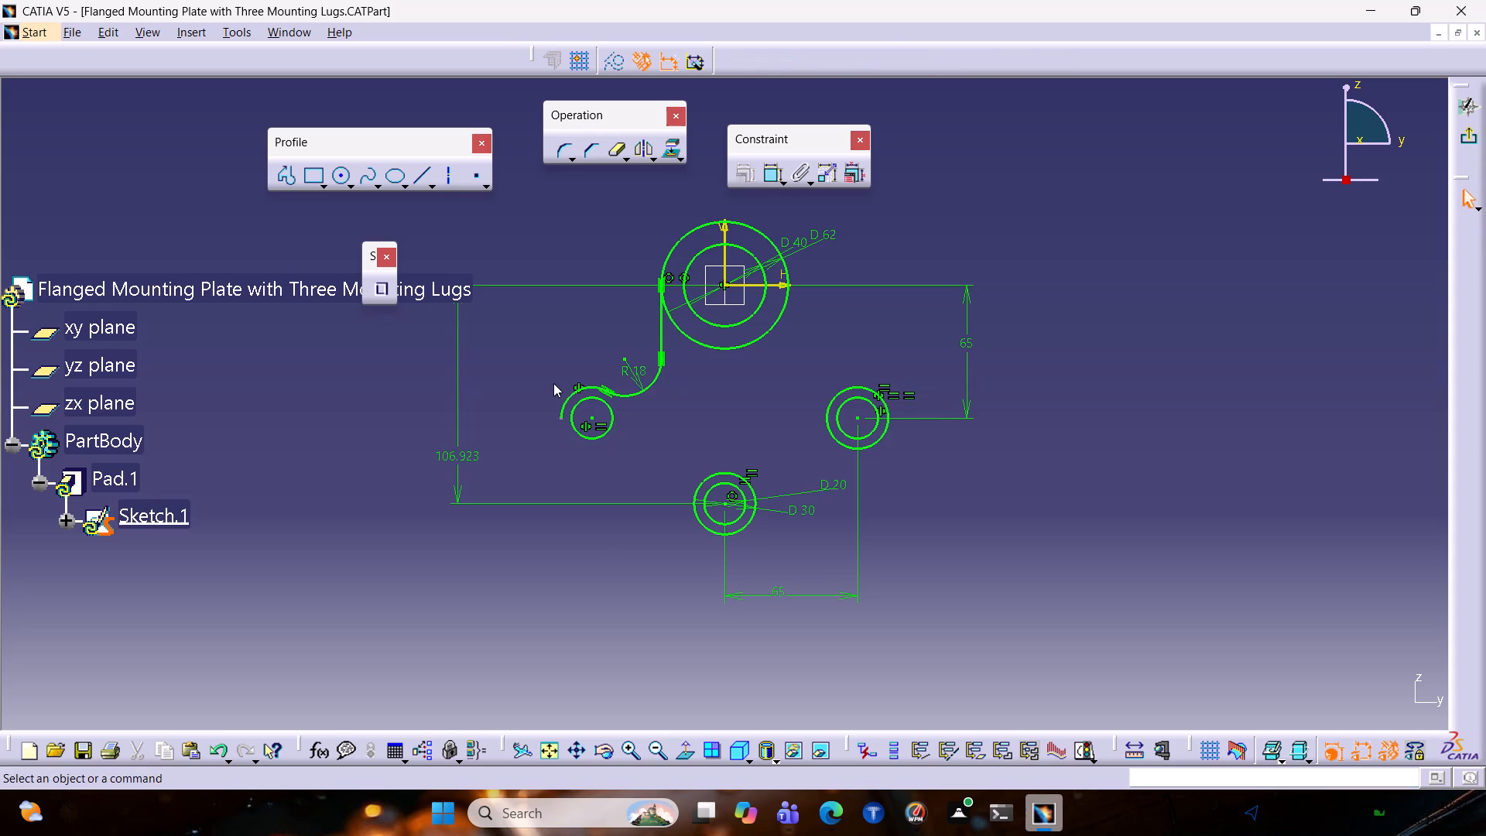
Close the left small boss's trimmed outer arc back into a full circle.
click(577, 390)
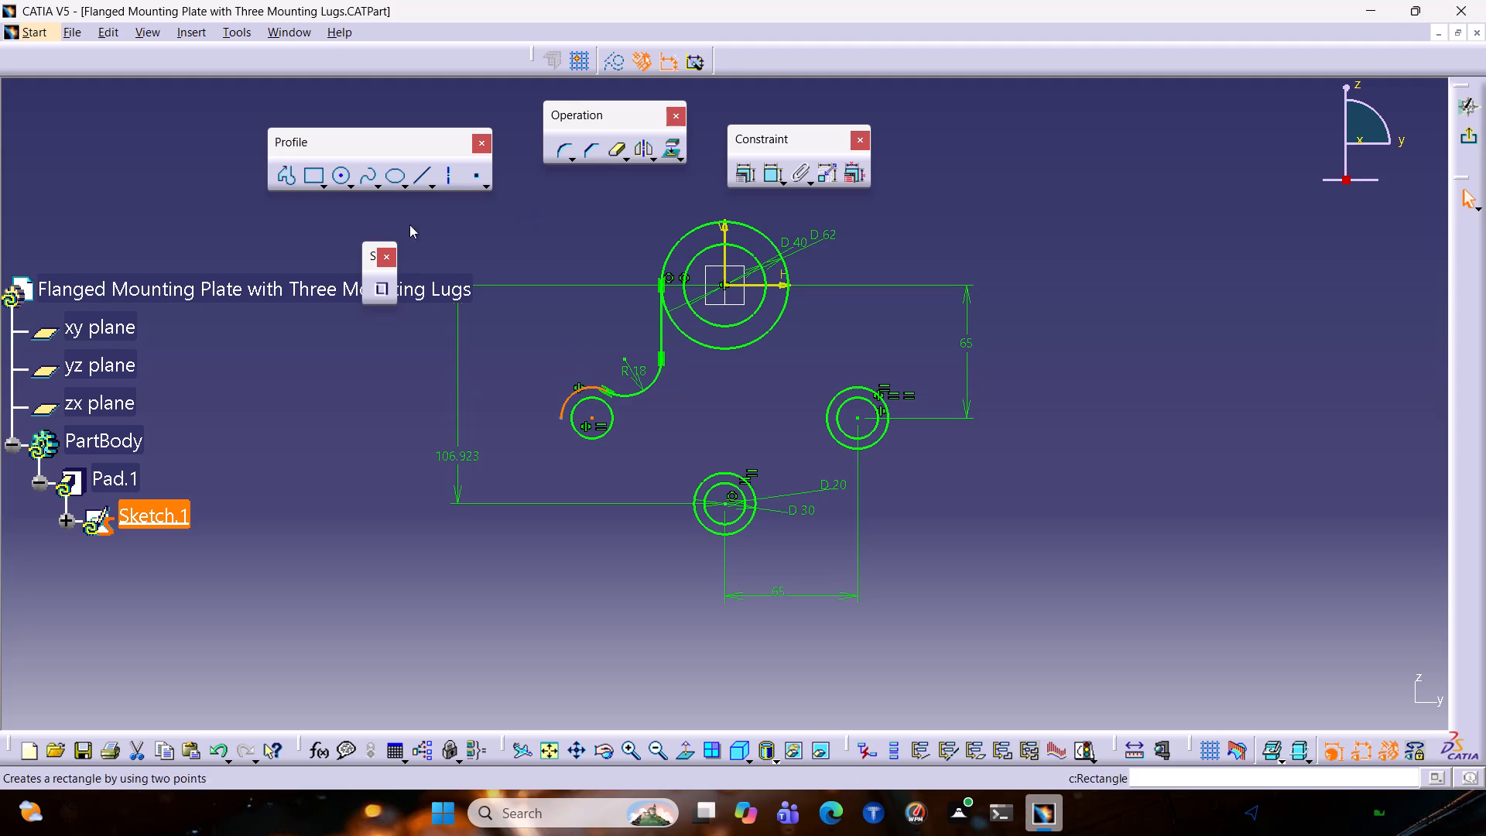
click(624, 153)
click(624, 152)
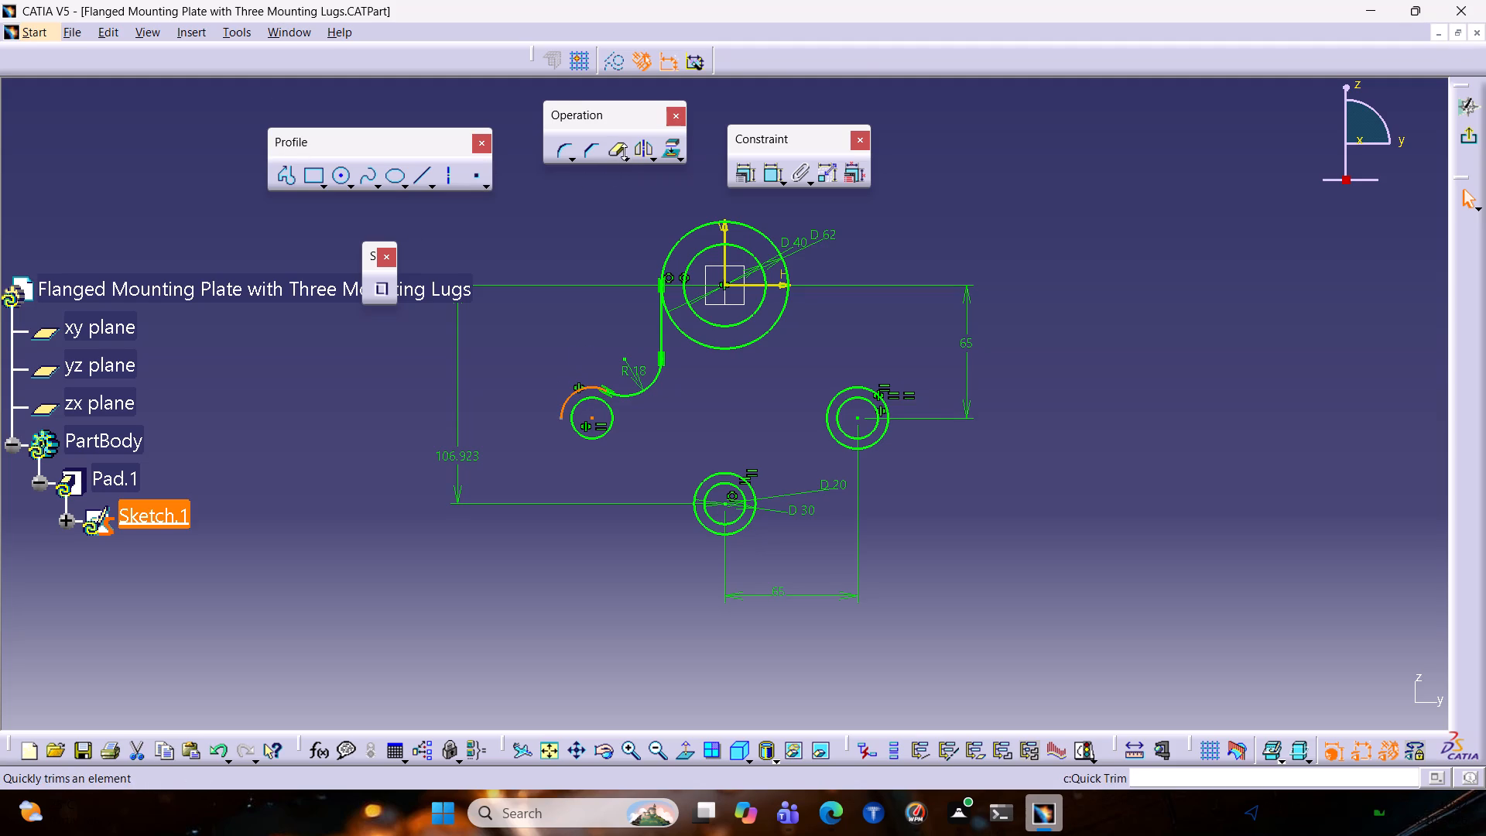
click(624, 152)
click(623, 152)
click(726, 173)
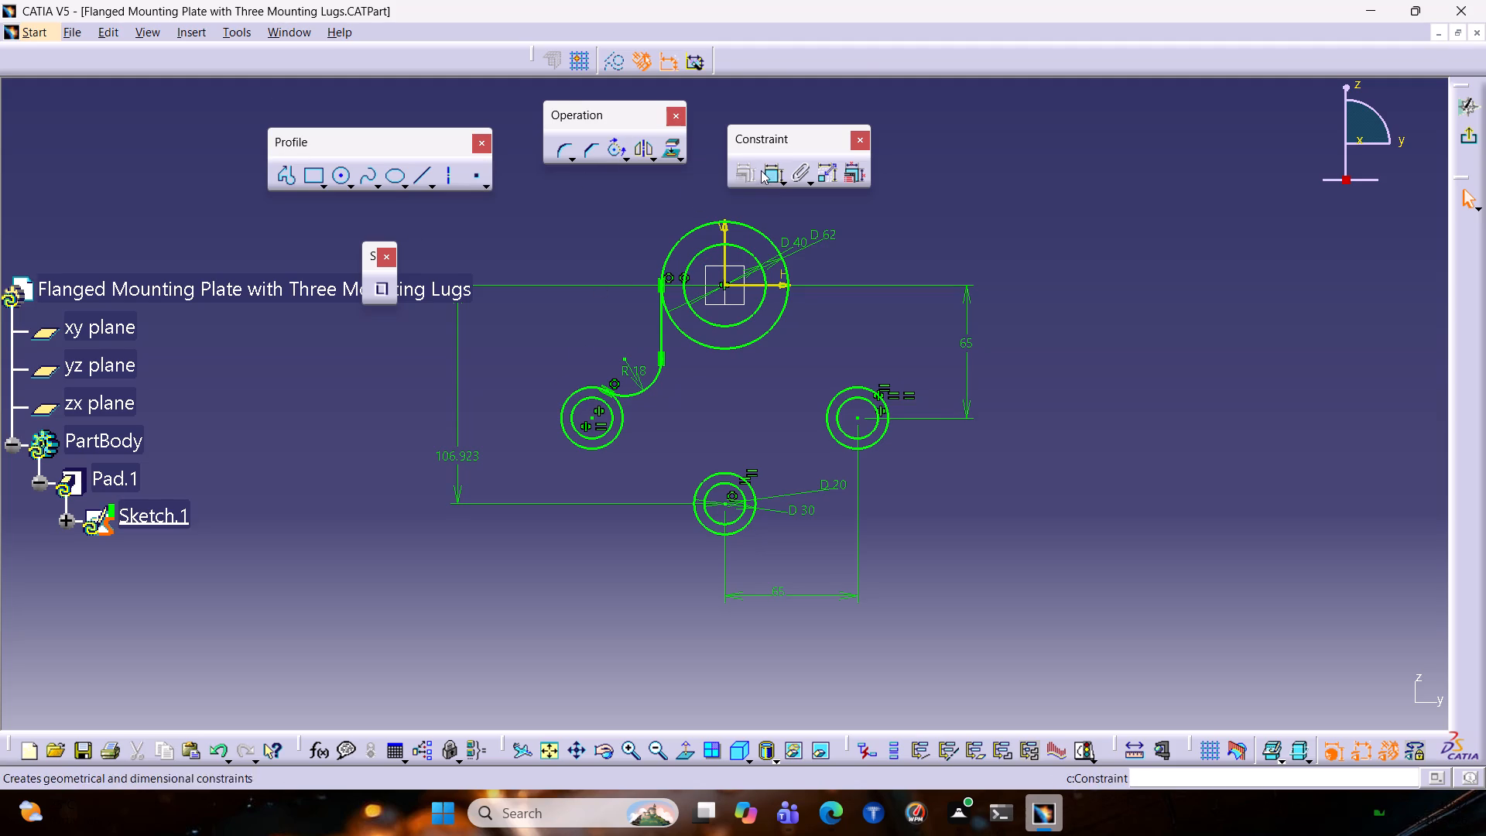
Mirror the vertical line and the R18 corner arc about the sketch's vertical axis.
click(663, 331)
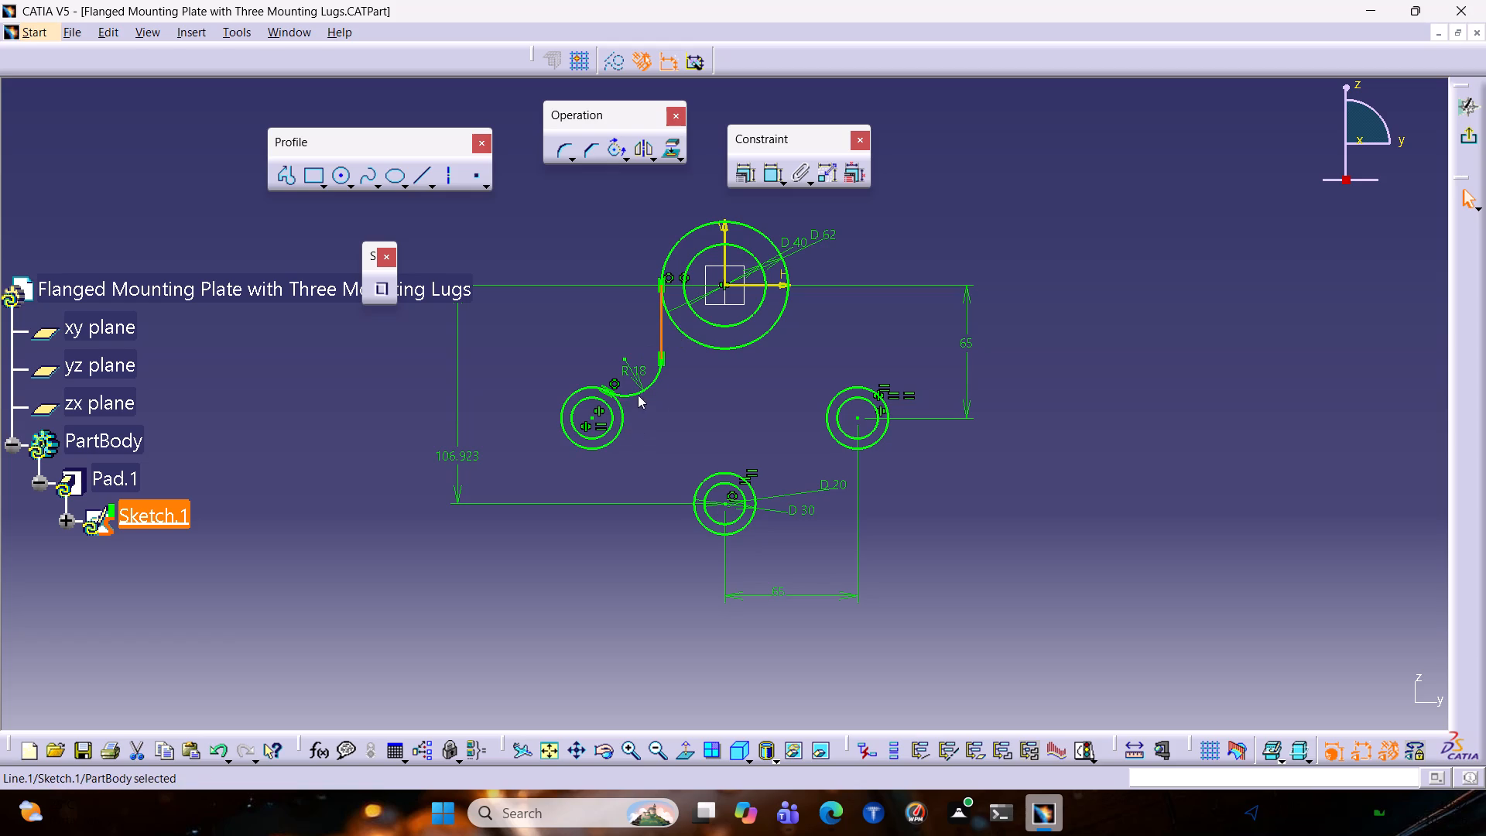
ctrl+click(643, 388)
click(639, 146)
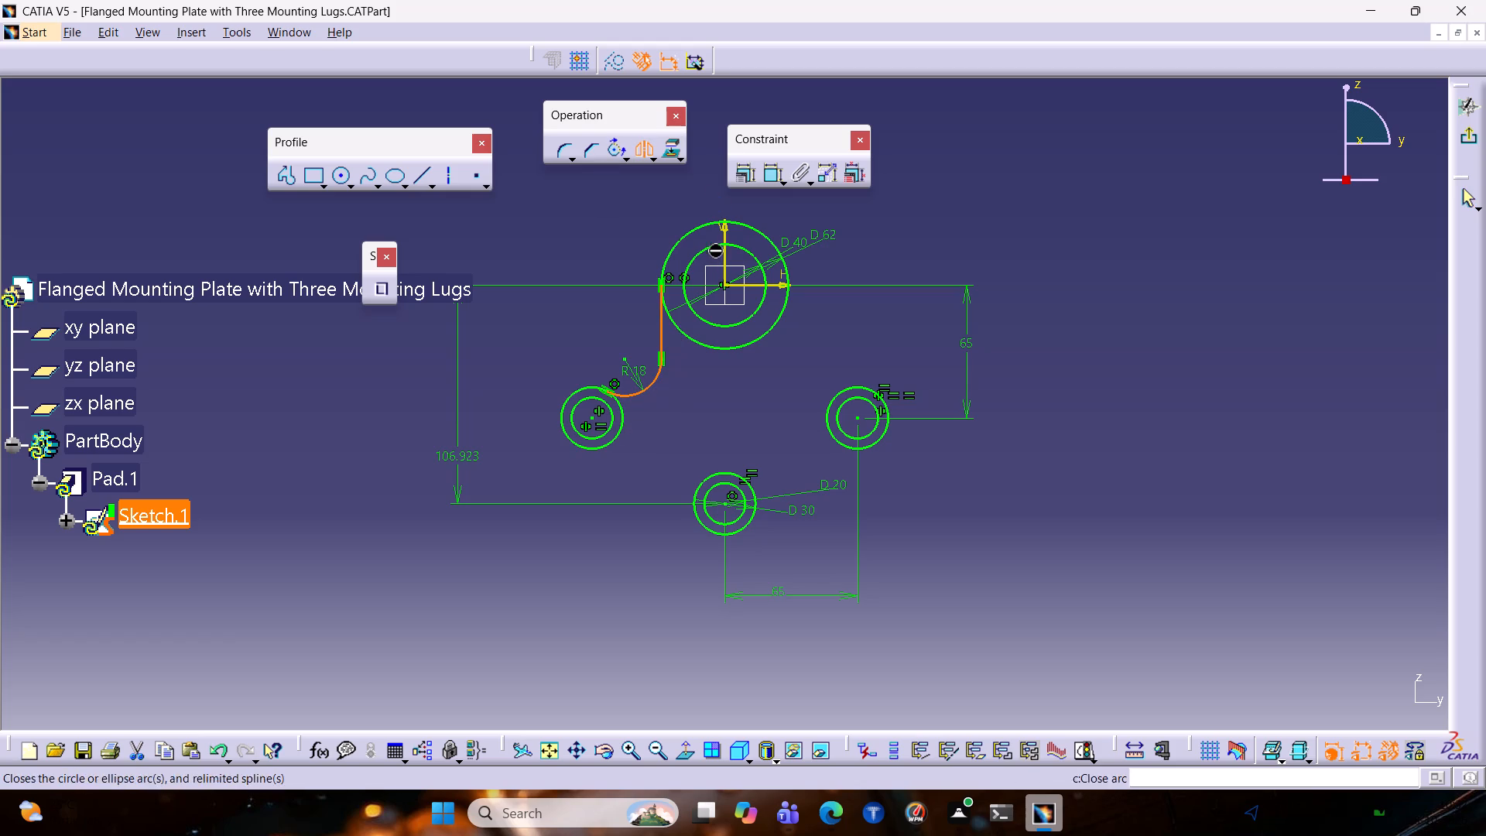
click(727, 254)
click(724, 252)
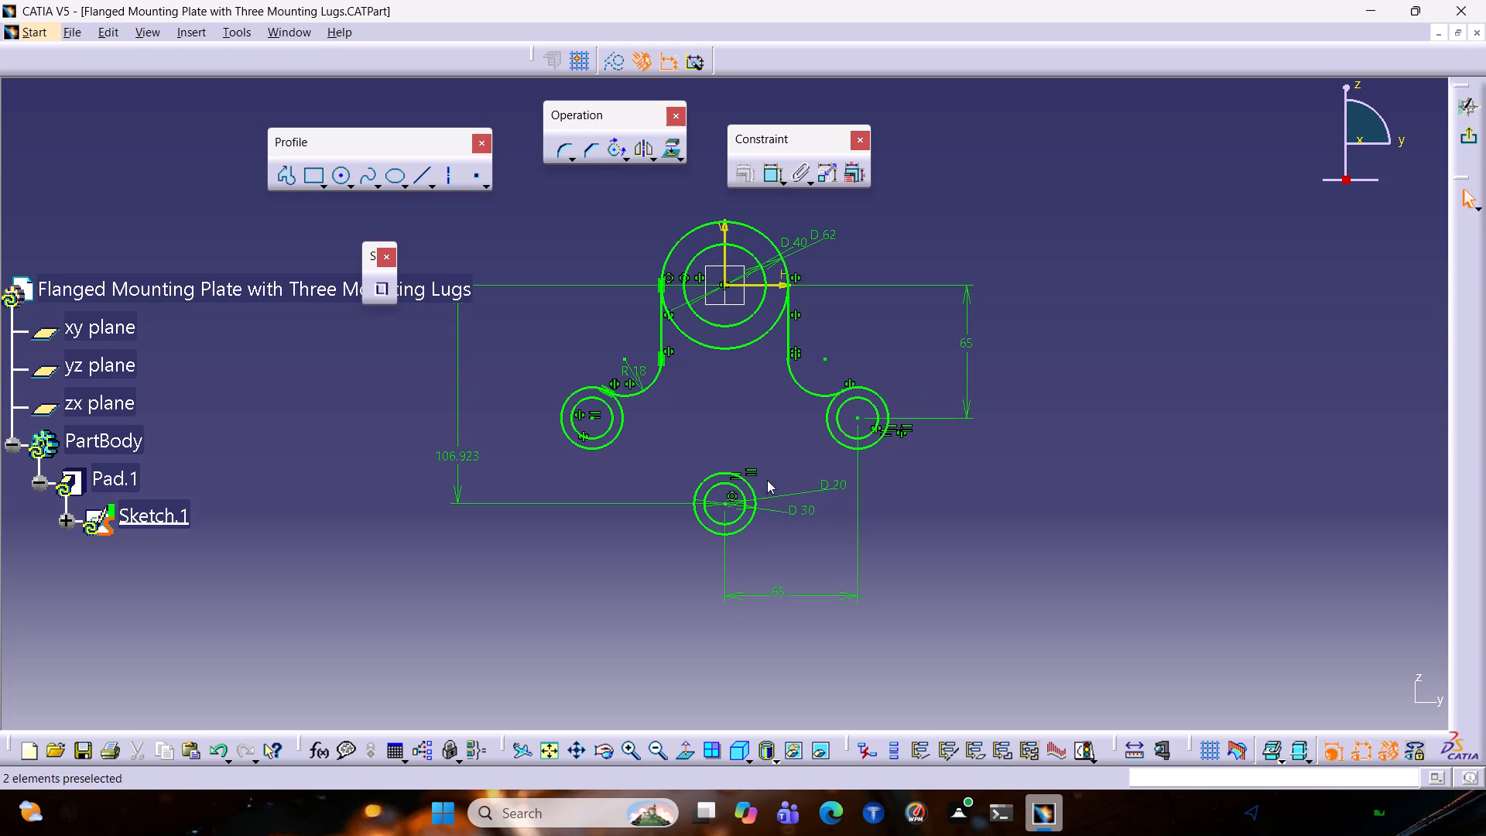
Draw a circle of about 86 mm radius centred on the vertical axis below the large circle, reaching the bottom boss's lower edge.
click(341, 178)
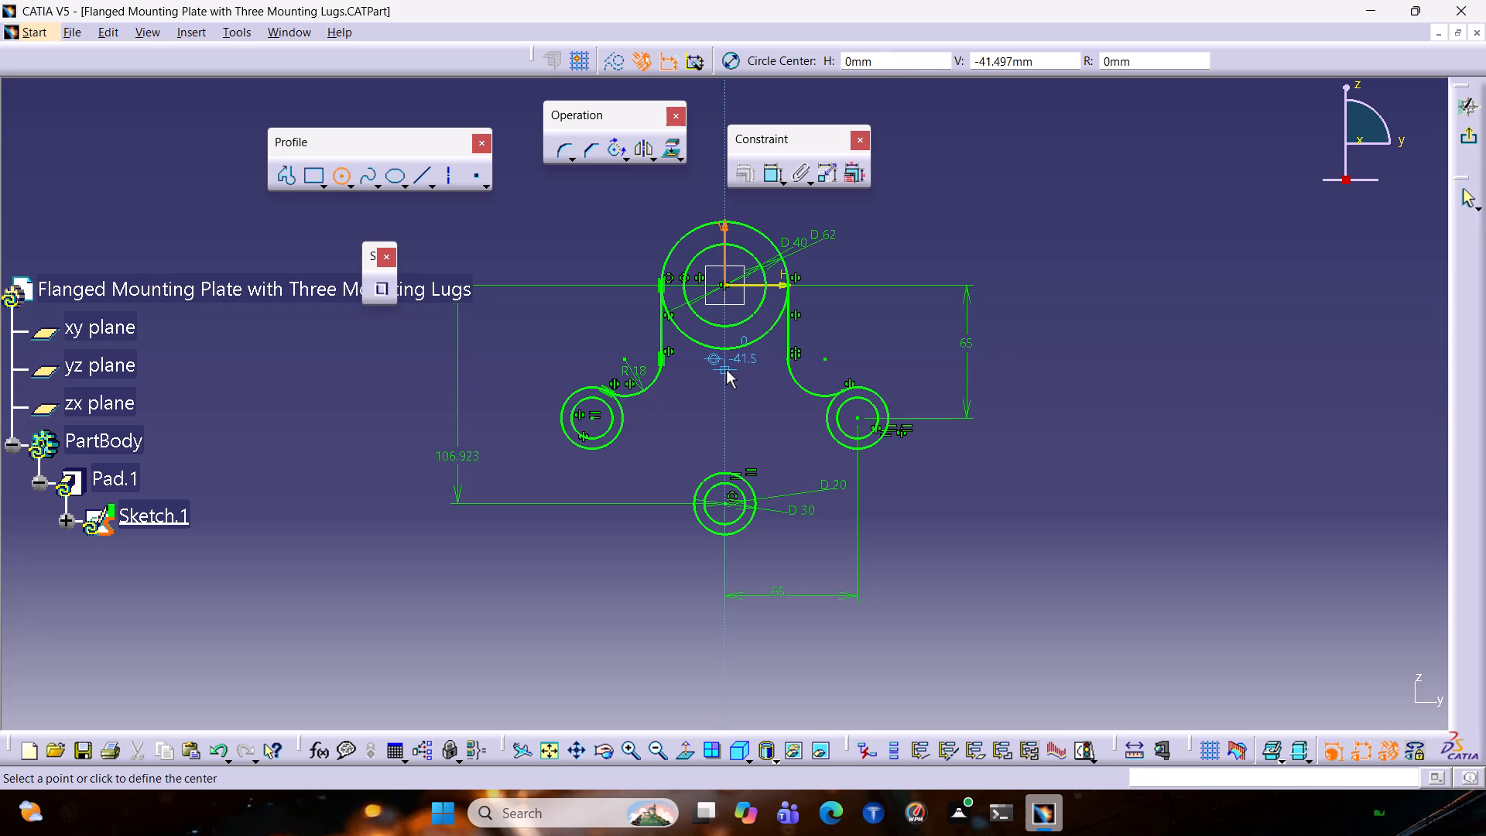
click(724, 363)
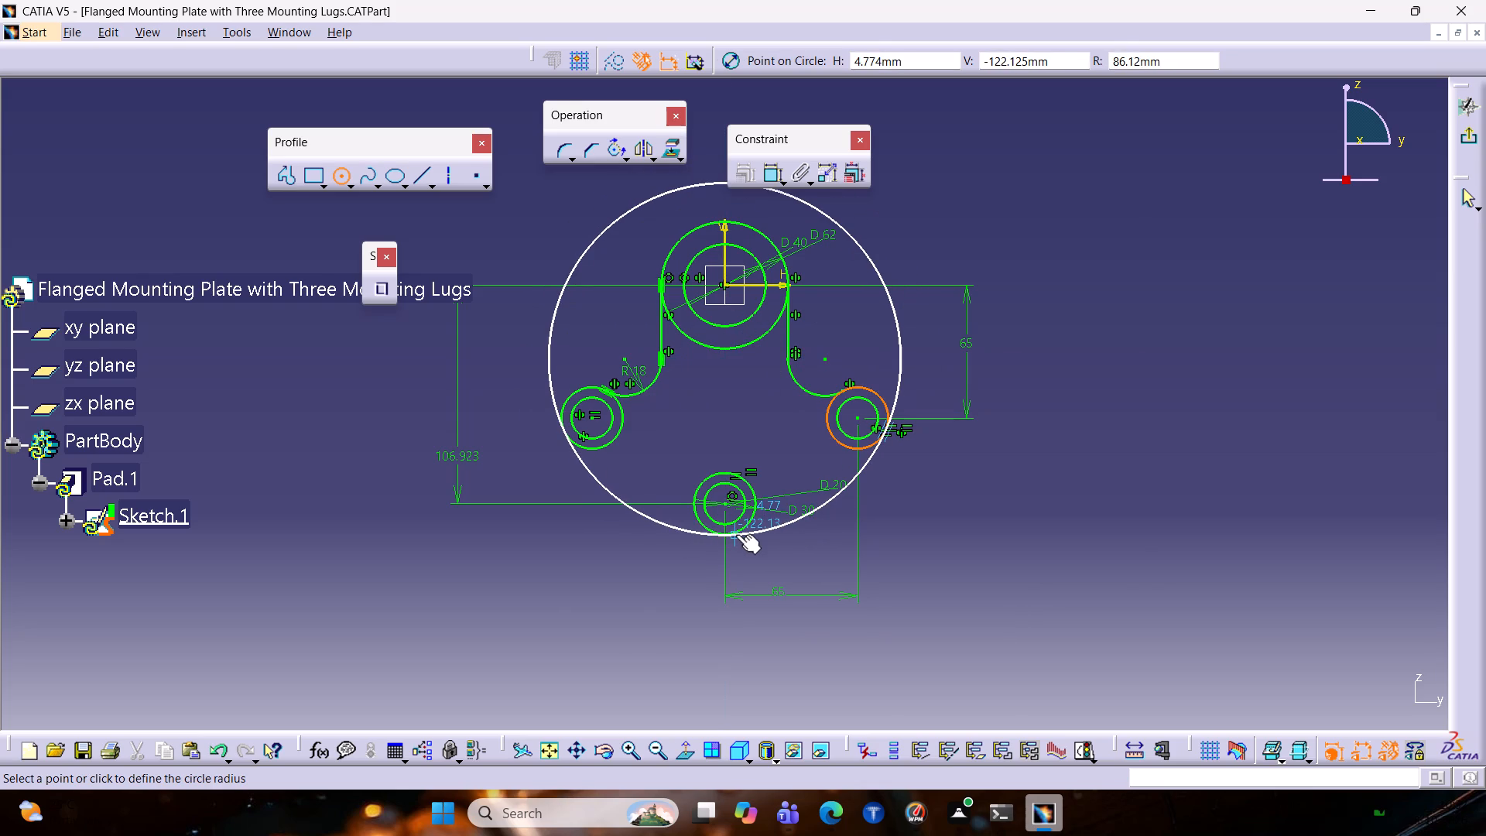
click(736, 533)
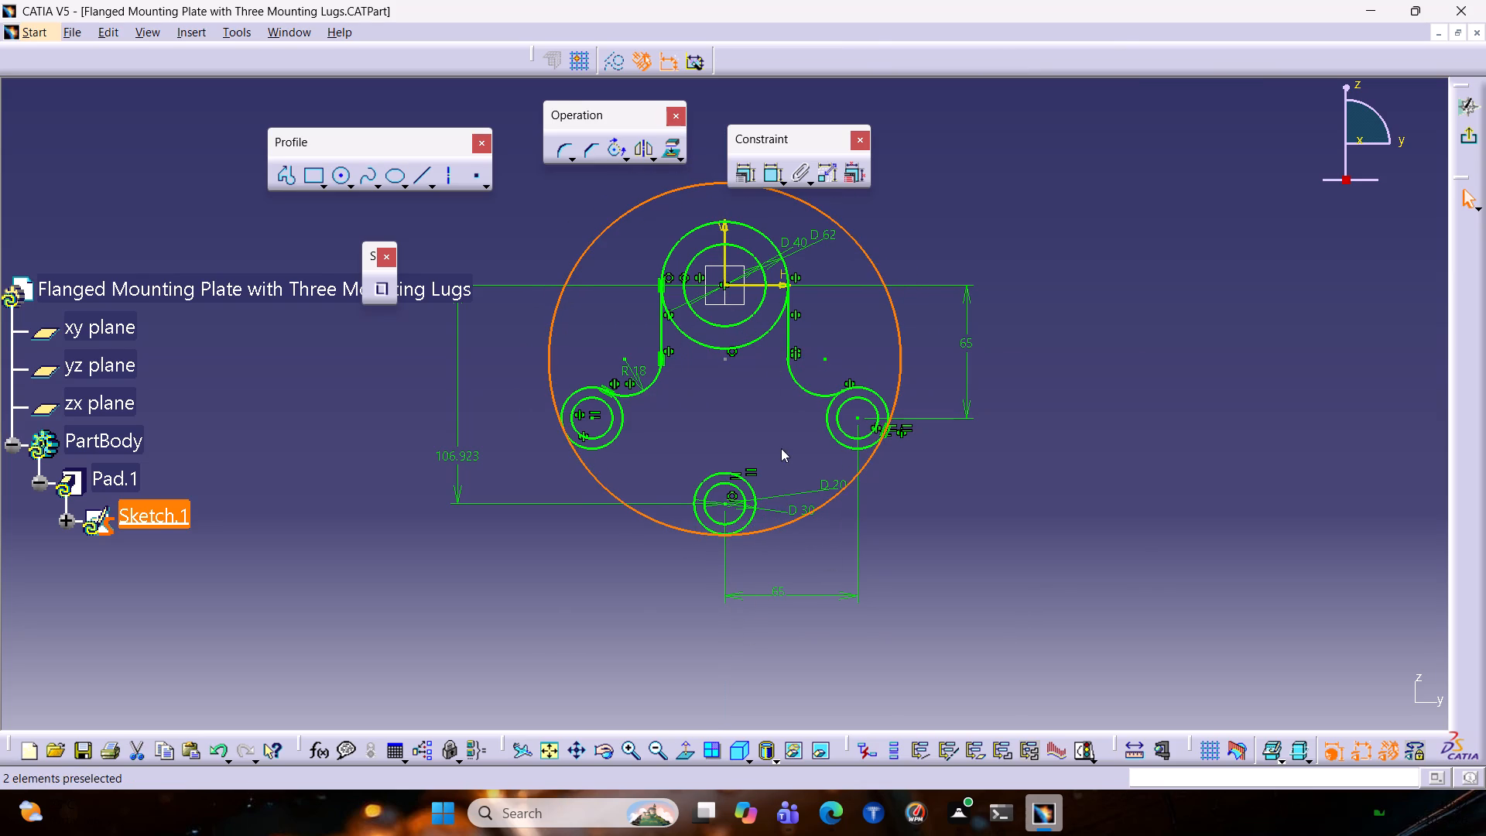
Trim away the upper part of the large enclosing circle, keeping the lower arc between the left and right small bosses.
click(626, 160)
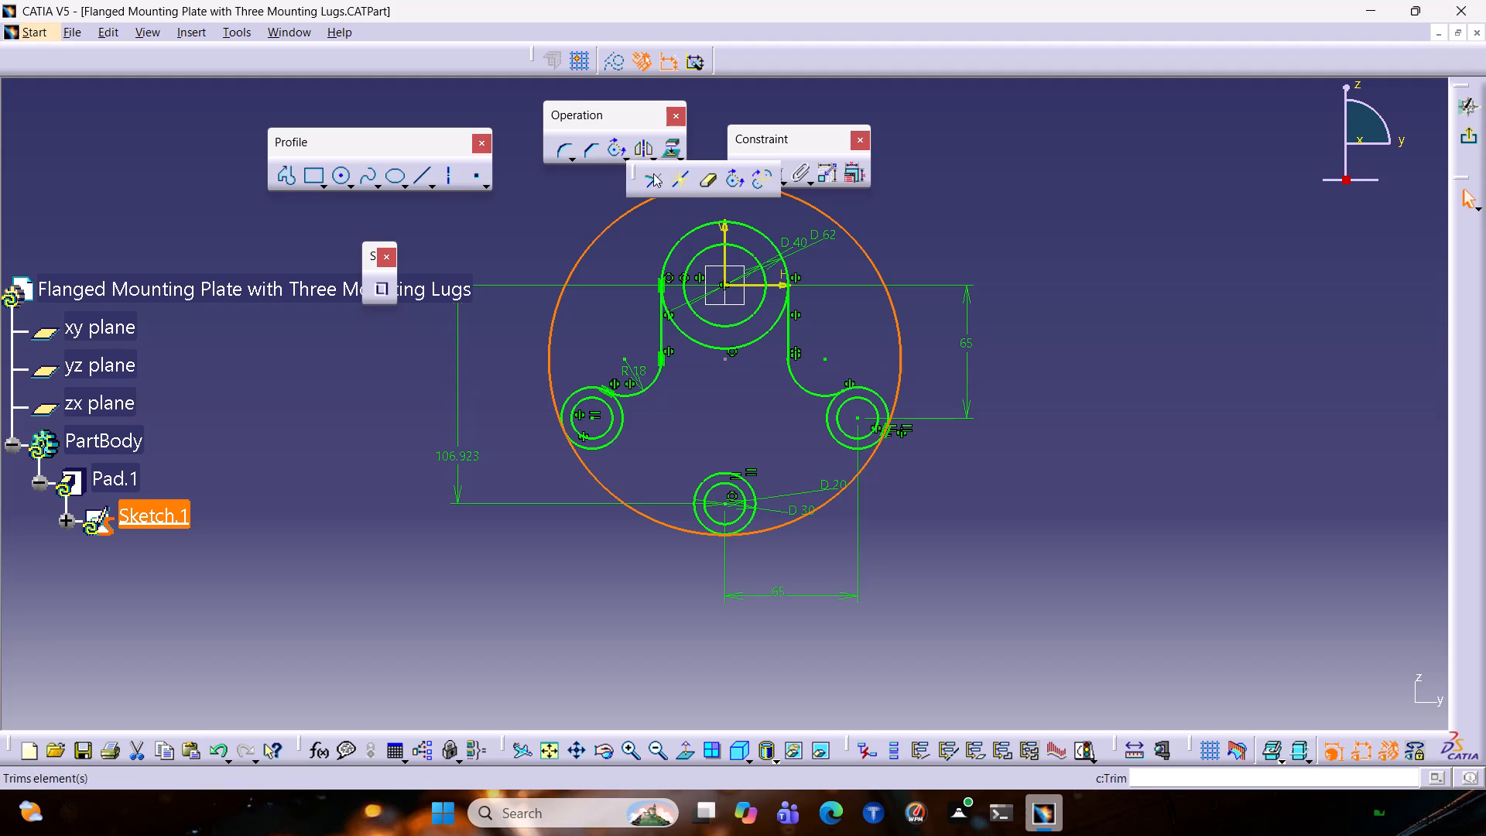
double_click(707, 183)
click(655, 197)
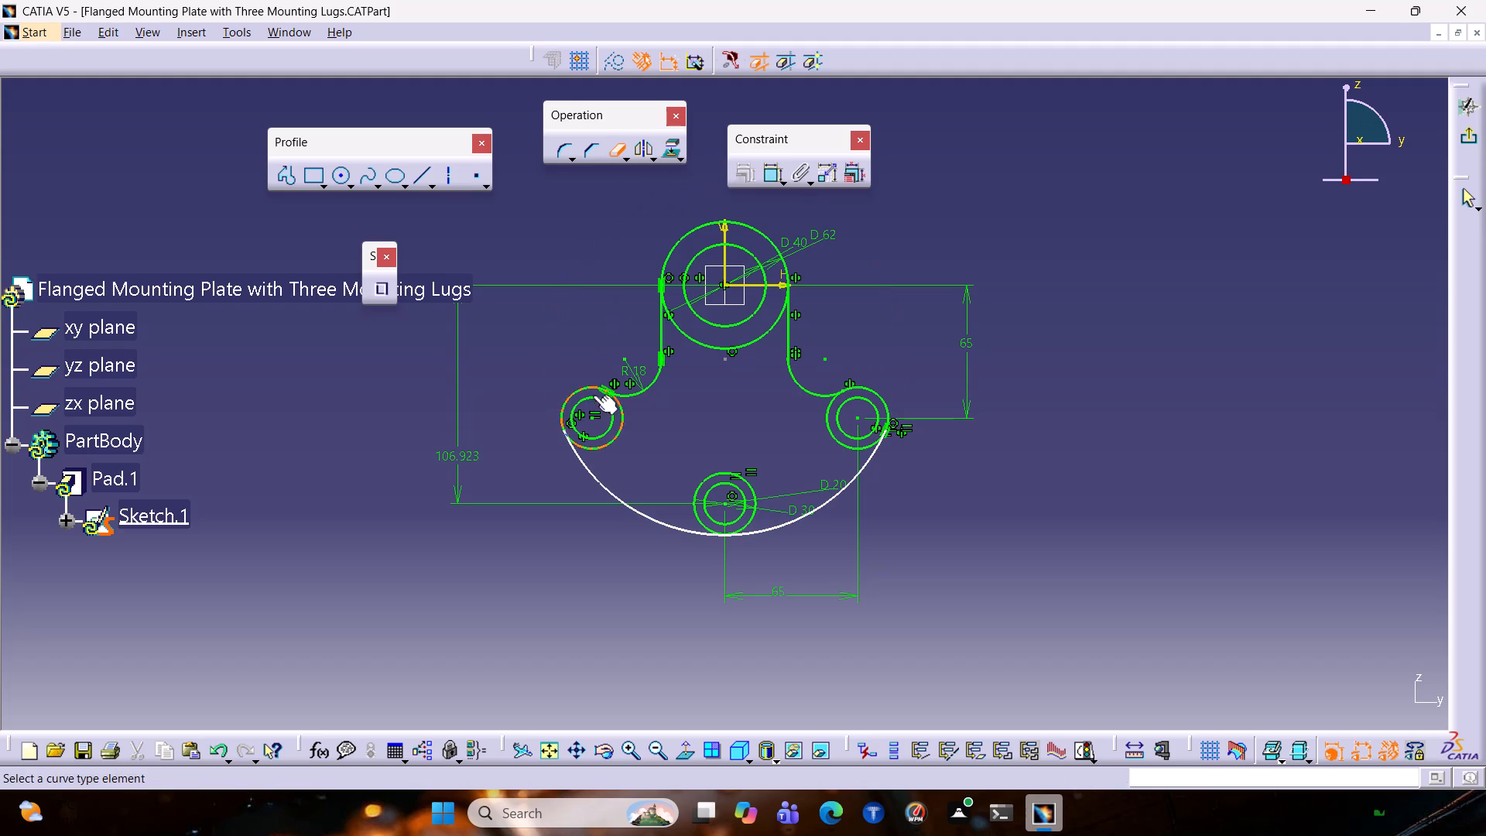
key(Escape)
key(Escape)
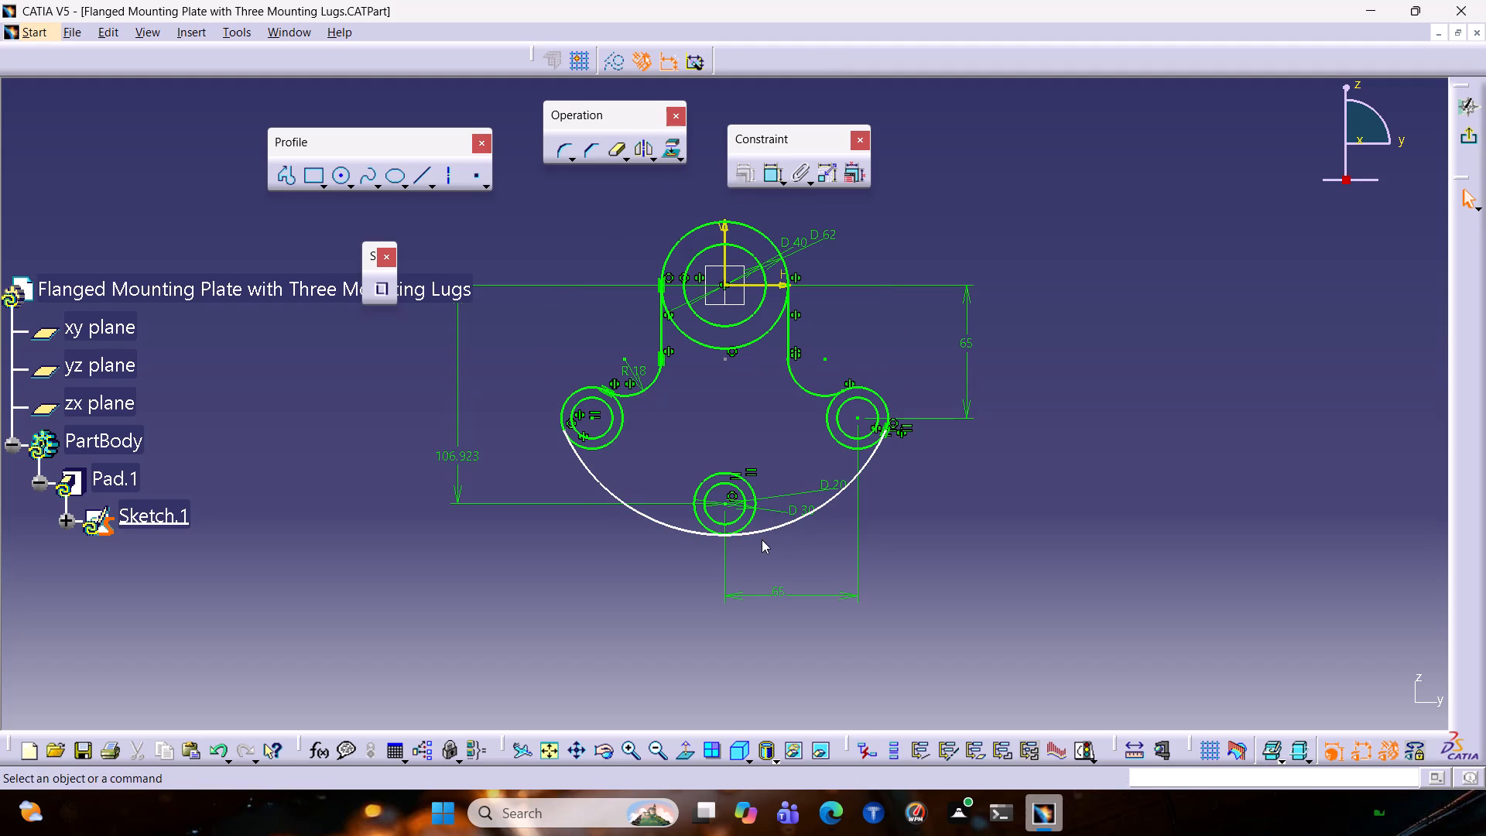
Make the large lower arc tangent to the bottom boss's outer circle.
click(745, 533)
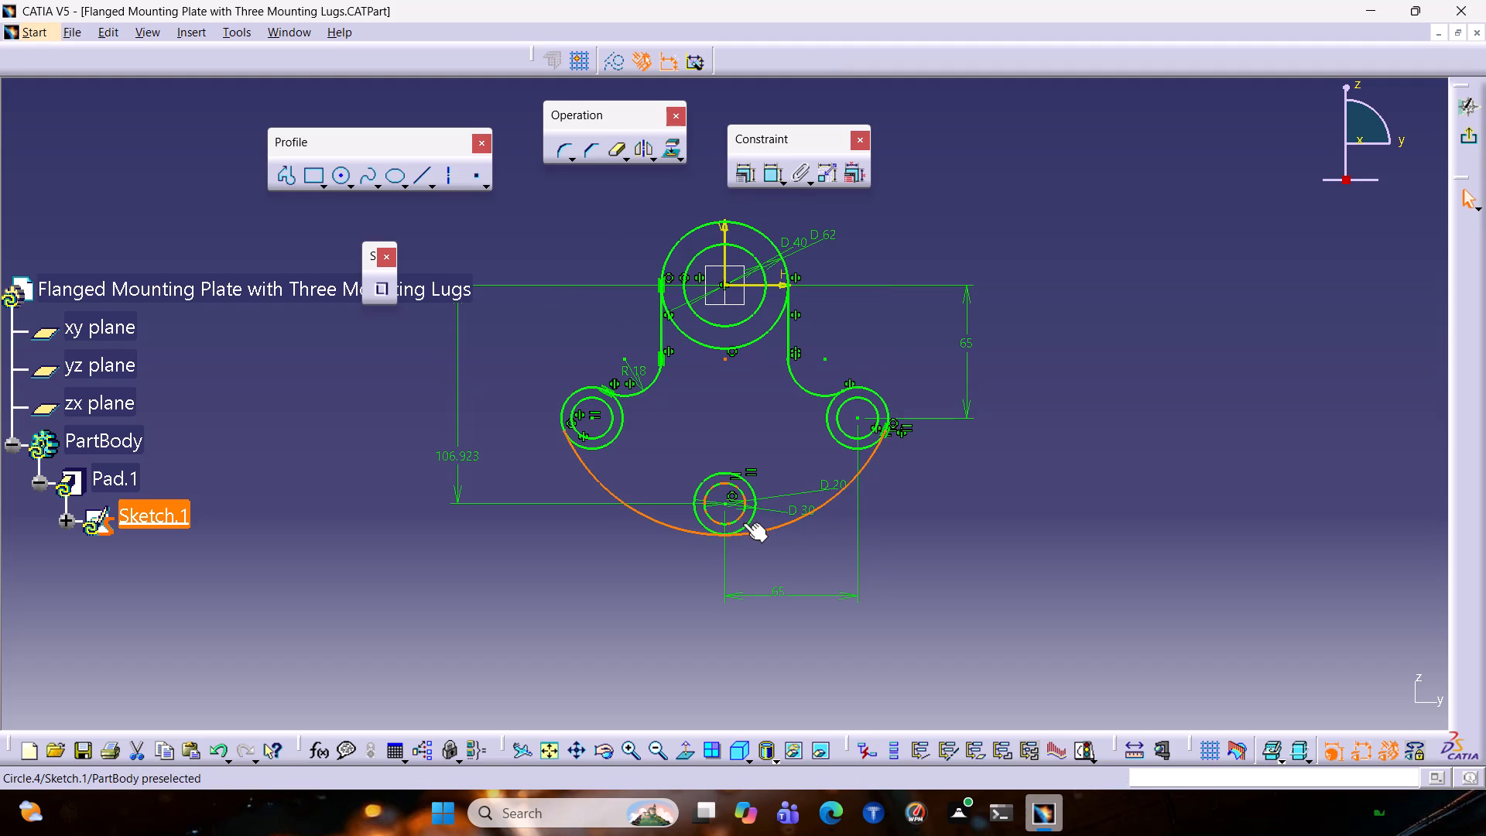
ctrl+click(746, 526)
click(748, 183)
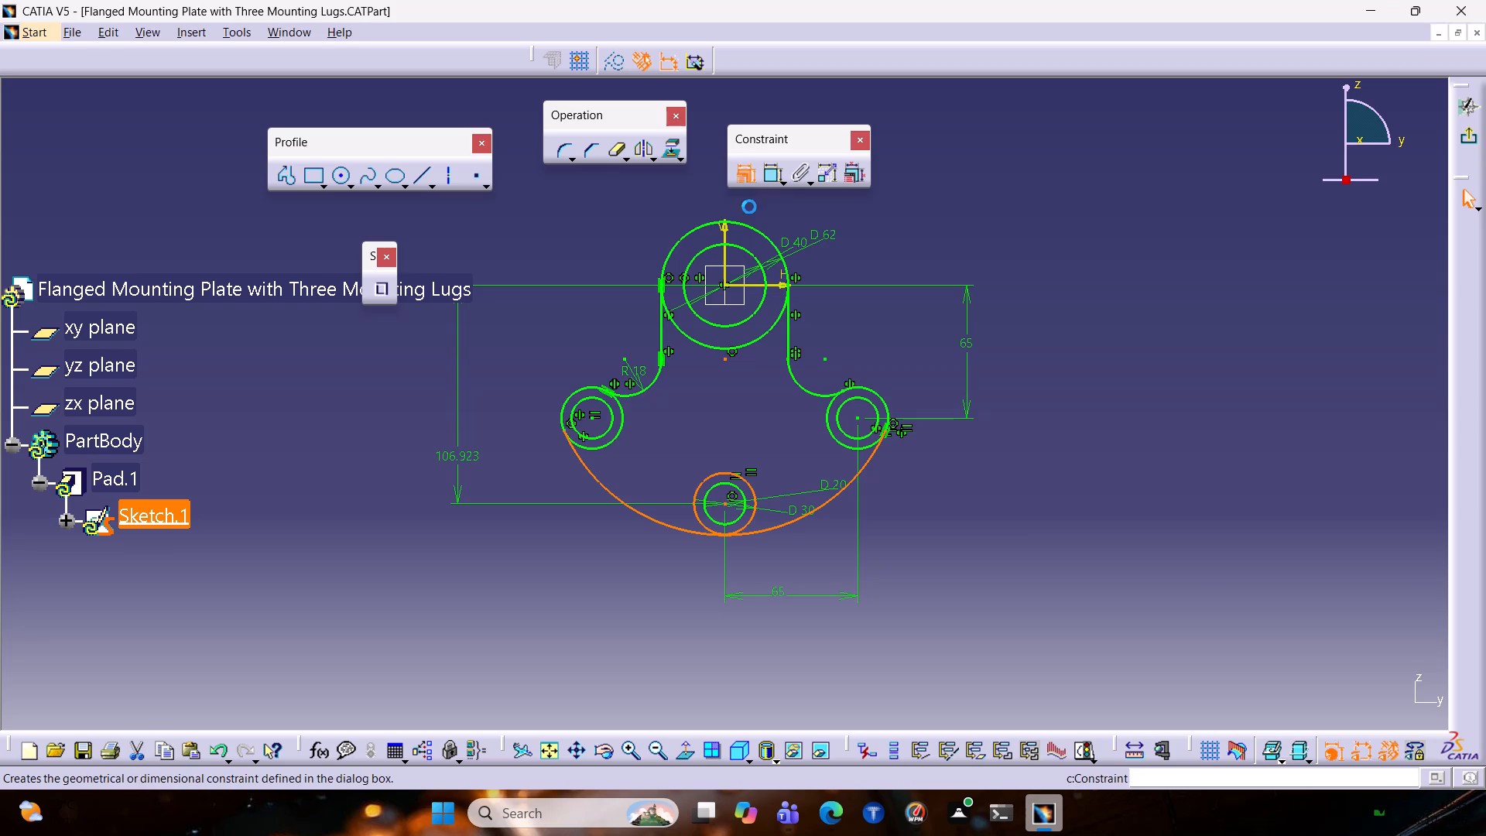
click(1370, 477)
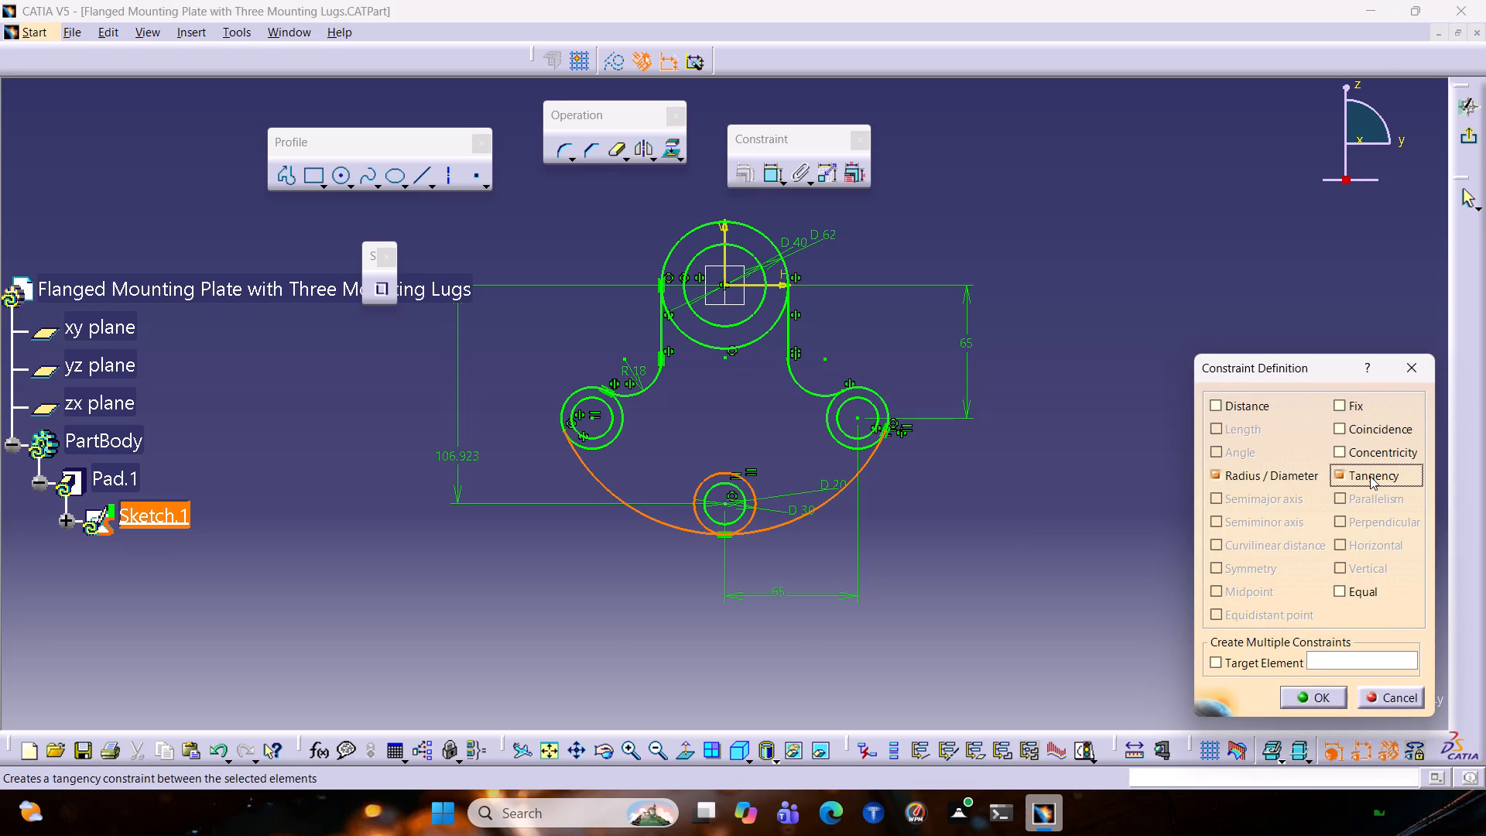
click(1293, 699)
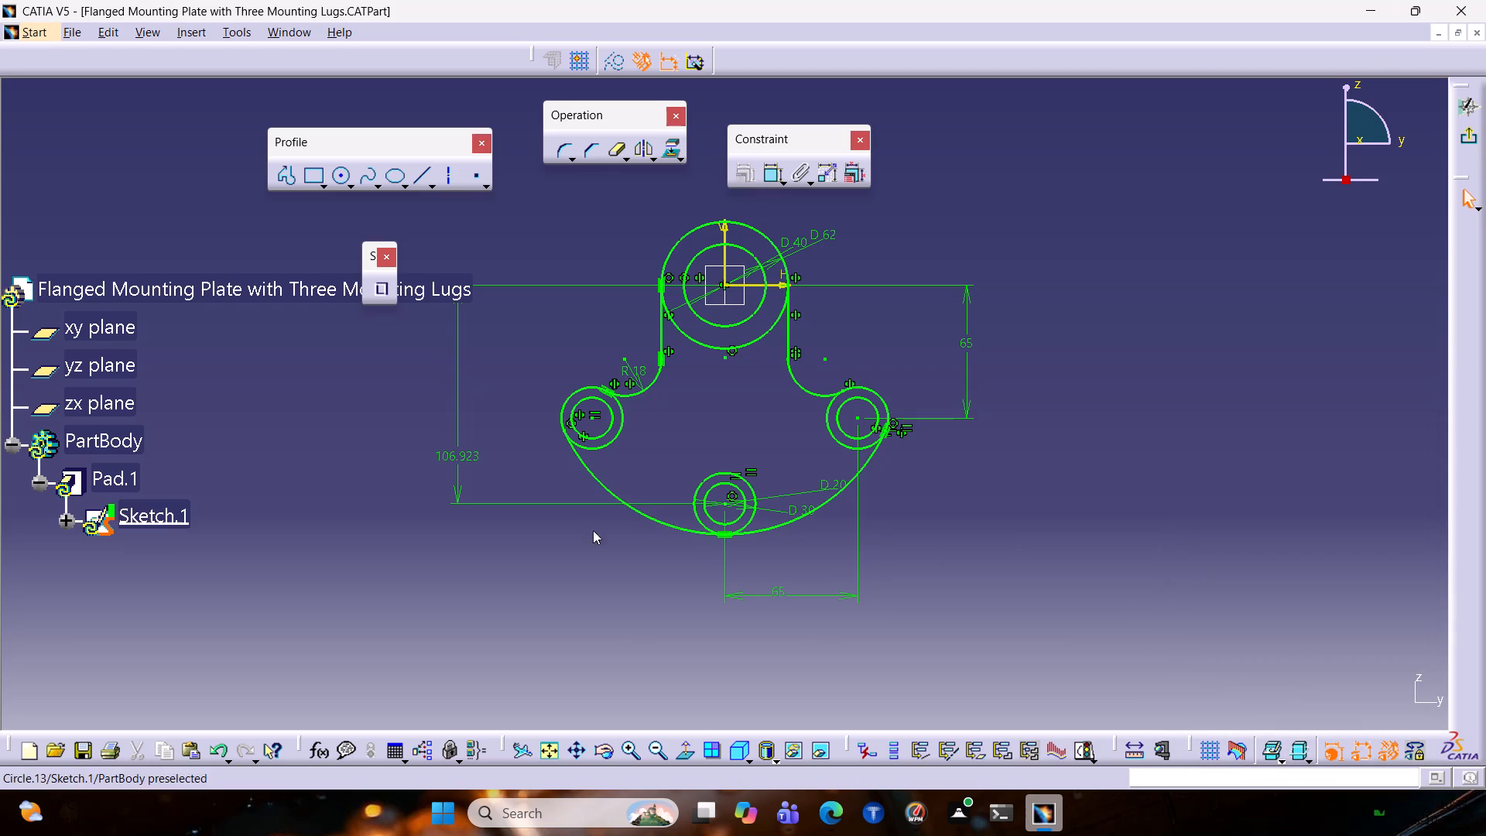
Float the Relimitations tools as a separate set in the free space beyond the Constraint tools.
click(625, 152)
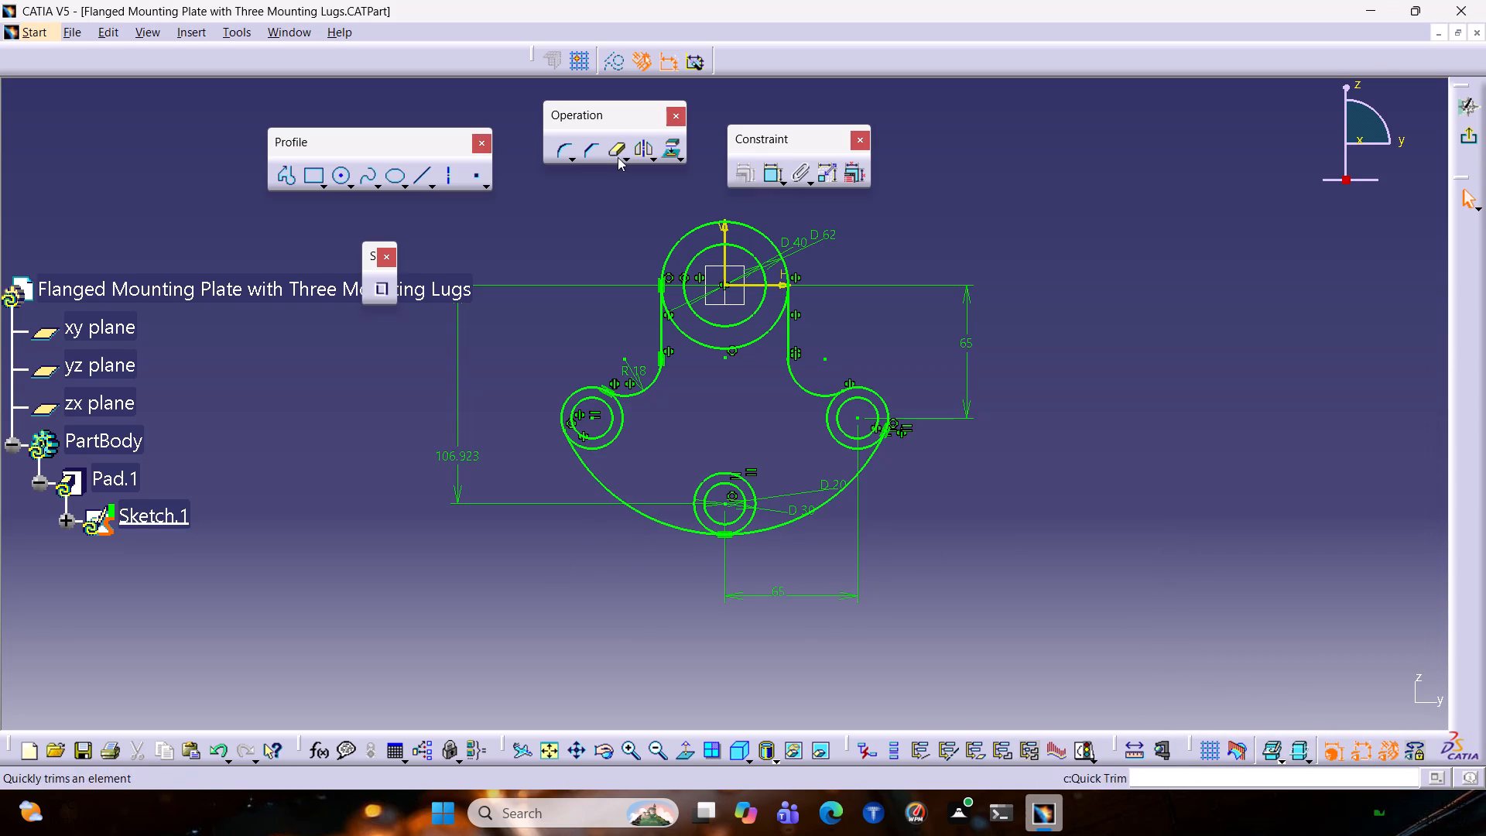
double_click(615, 159)
drag(664, 154, 643, 125)
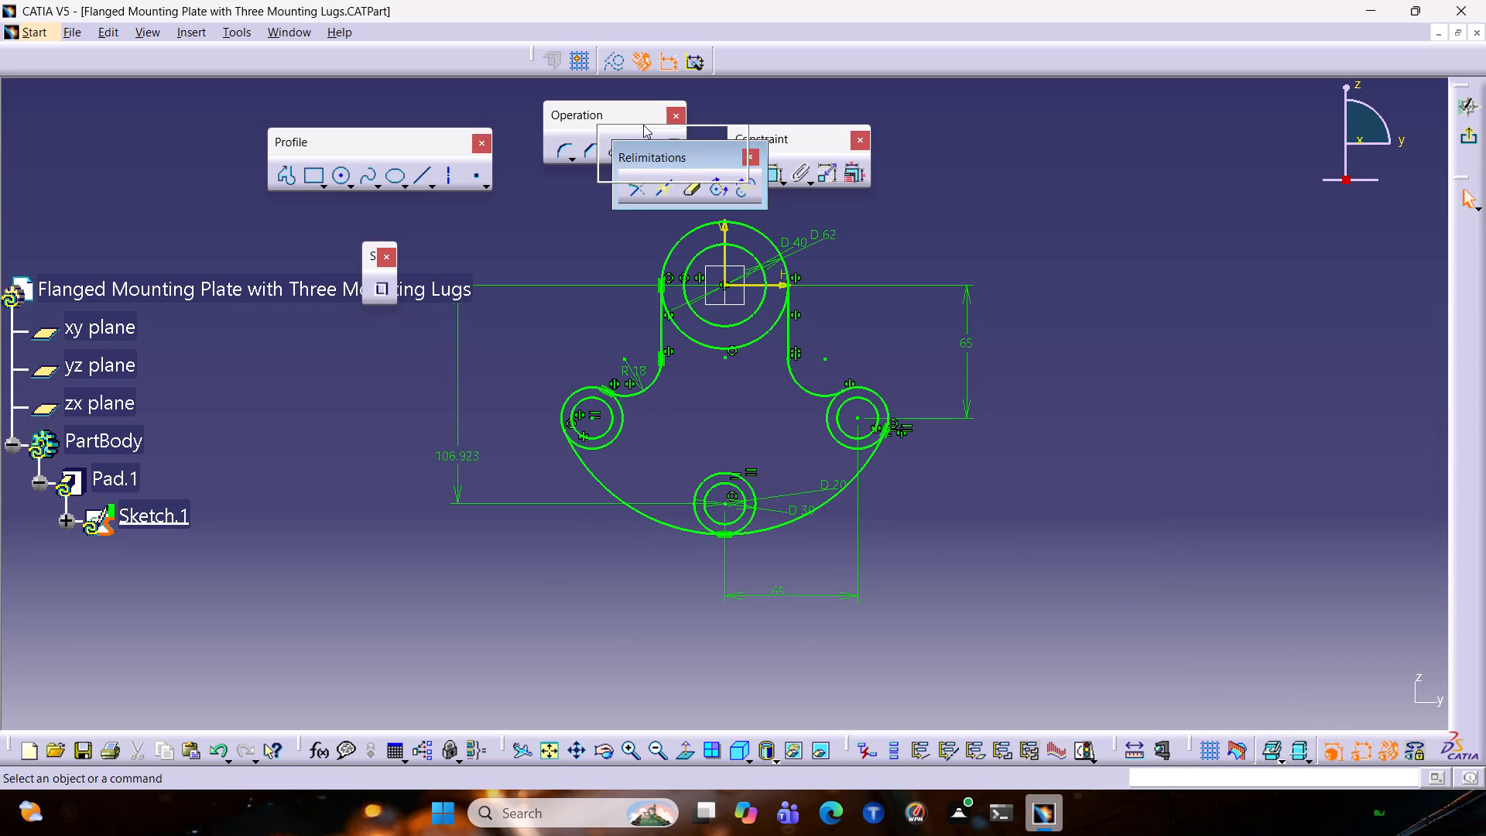
drag(643, 125, 628, 110)
click(601, 106)
drag(614, 131, 600, 130)
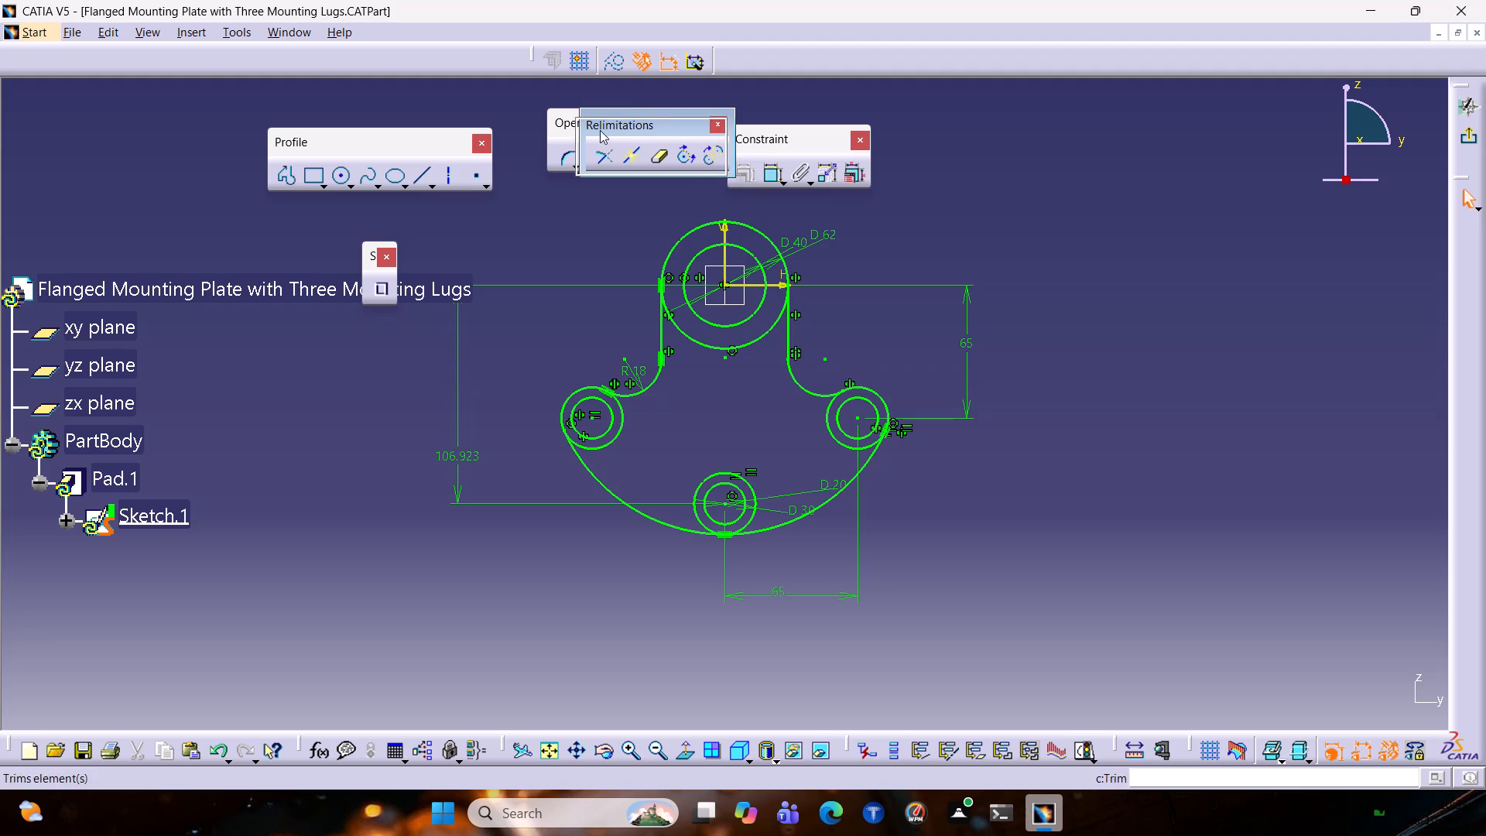
drag(600, 130, 584, 130)
drag(591, 135, 1049, 133)
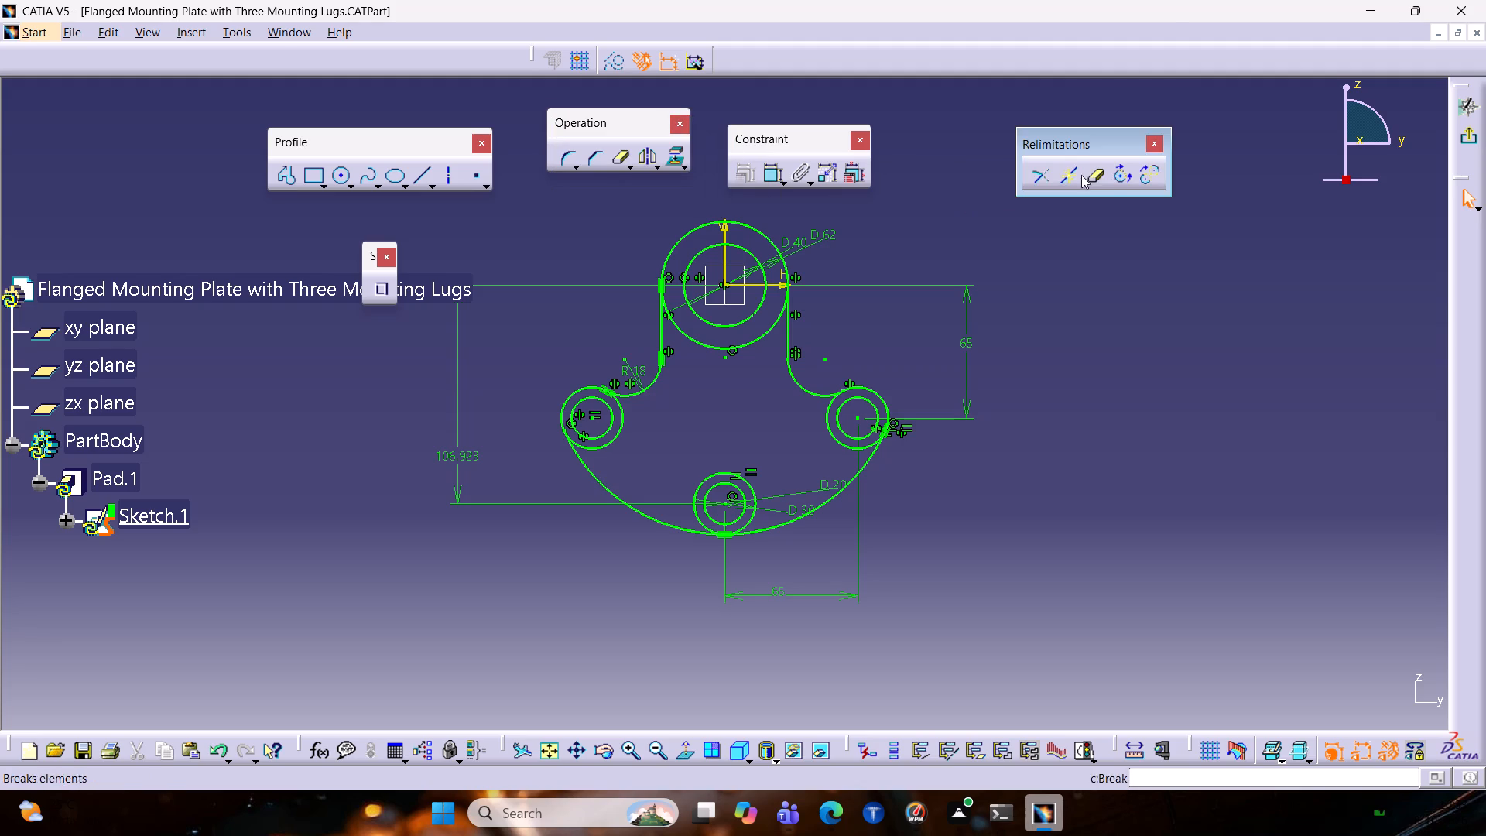
Use Quick Trim in break-and-keep mode on the three small bosses' outer circles and the 62 mm circle along the plate outline.
double_click(1098, 181)
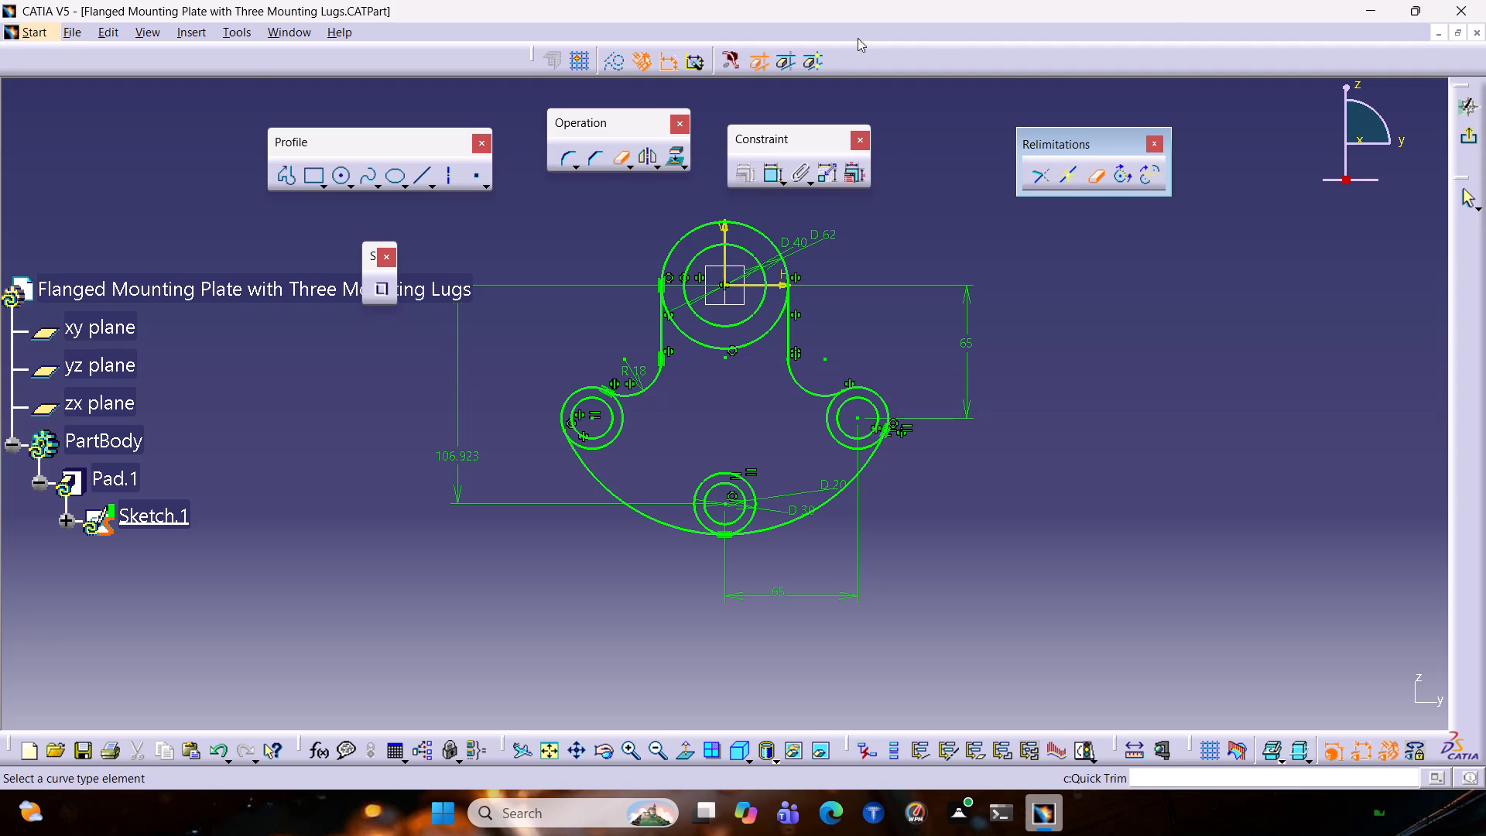
click(818, 60)
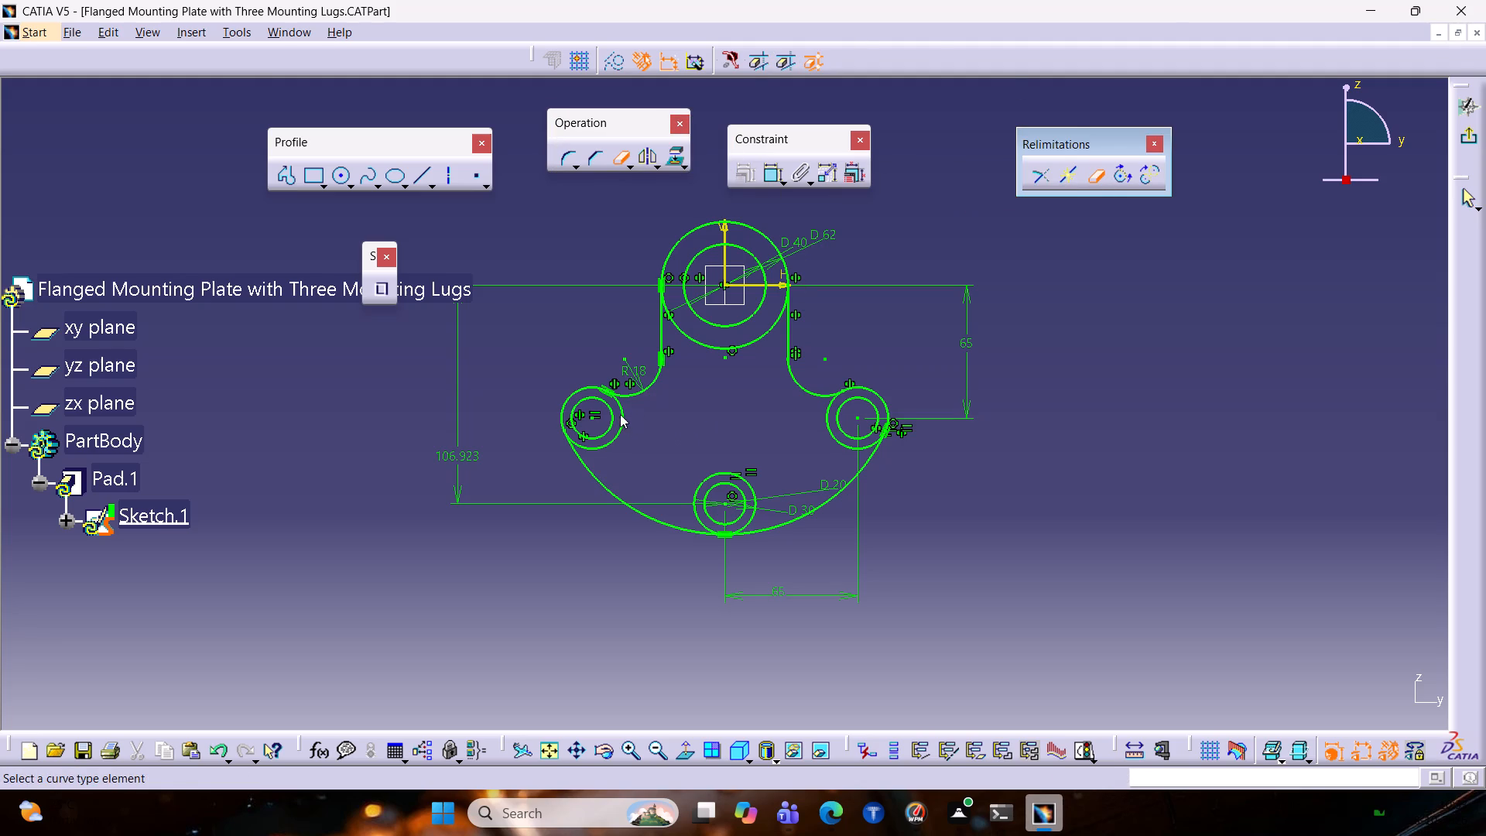
click(622, 410)
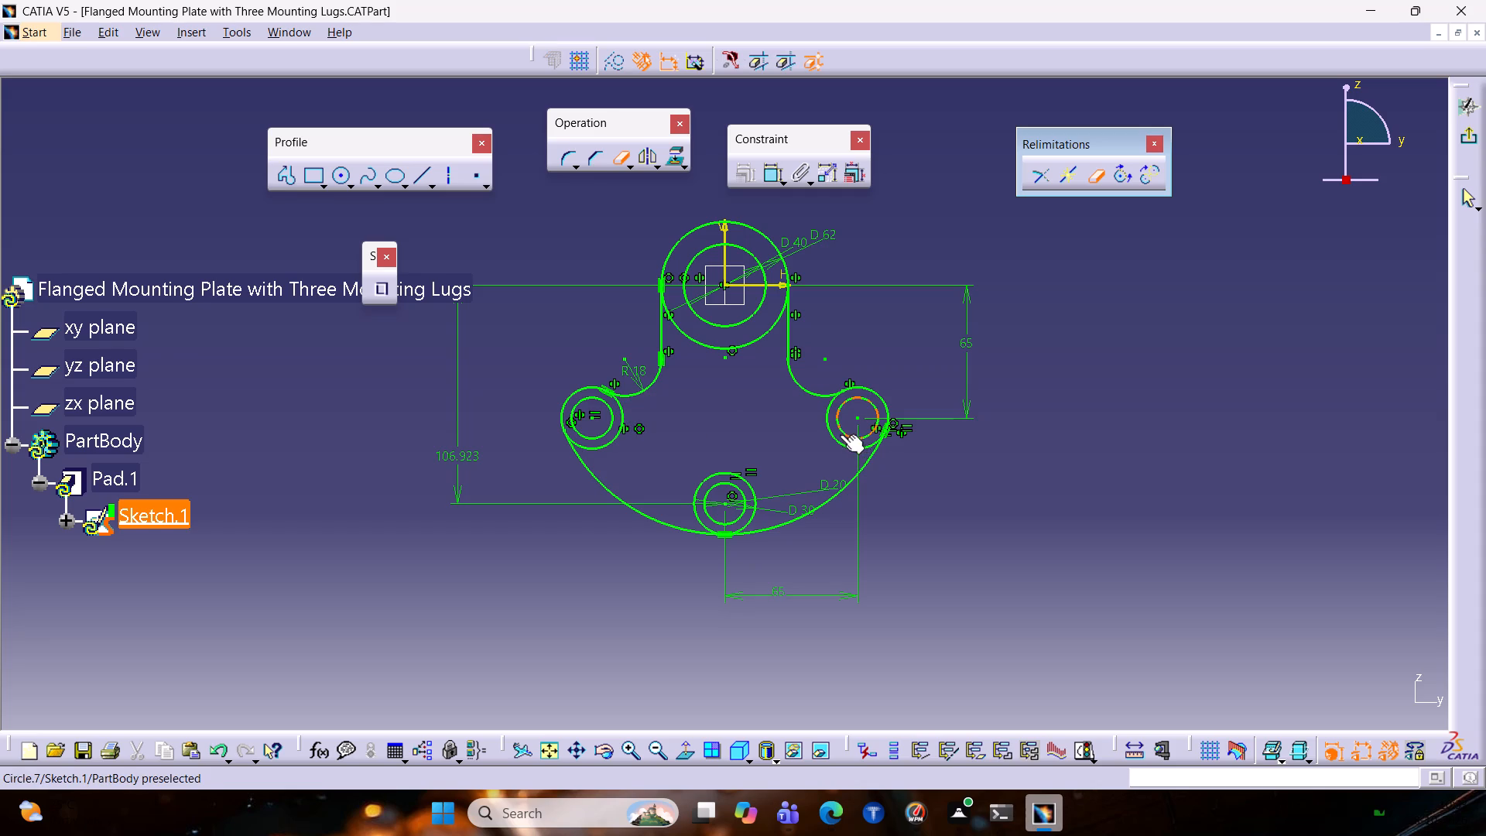
click(840, 433)
click(835, 440)
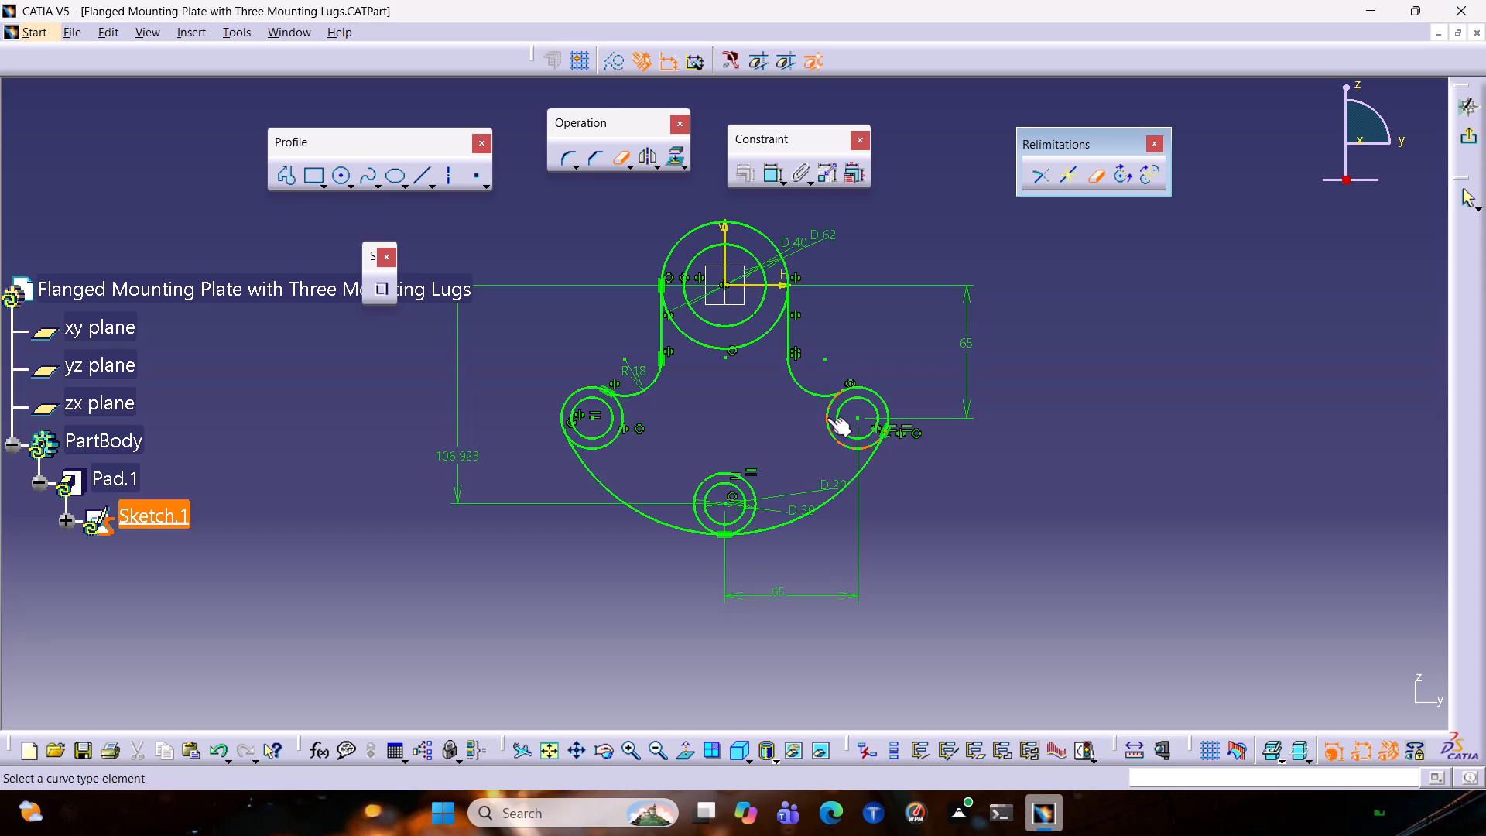
click(738, 528)
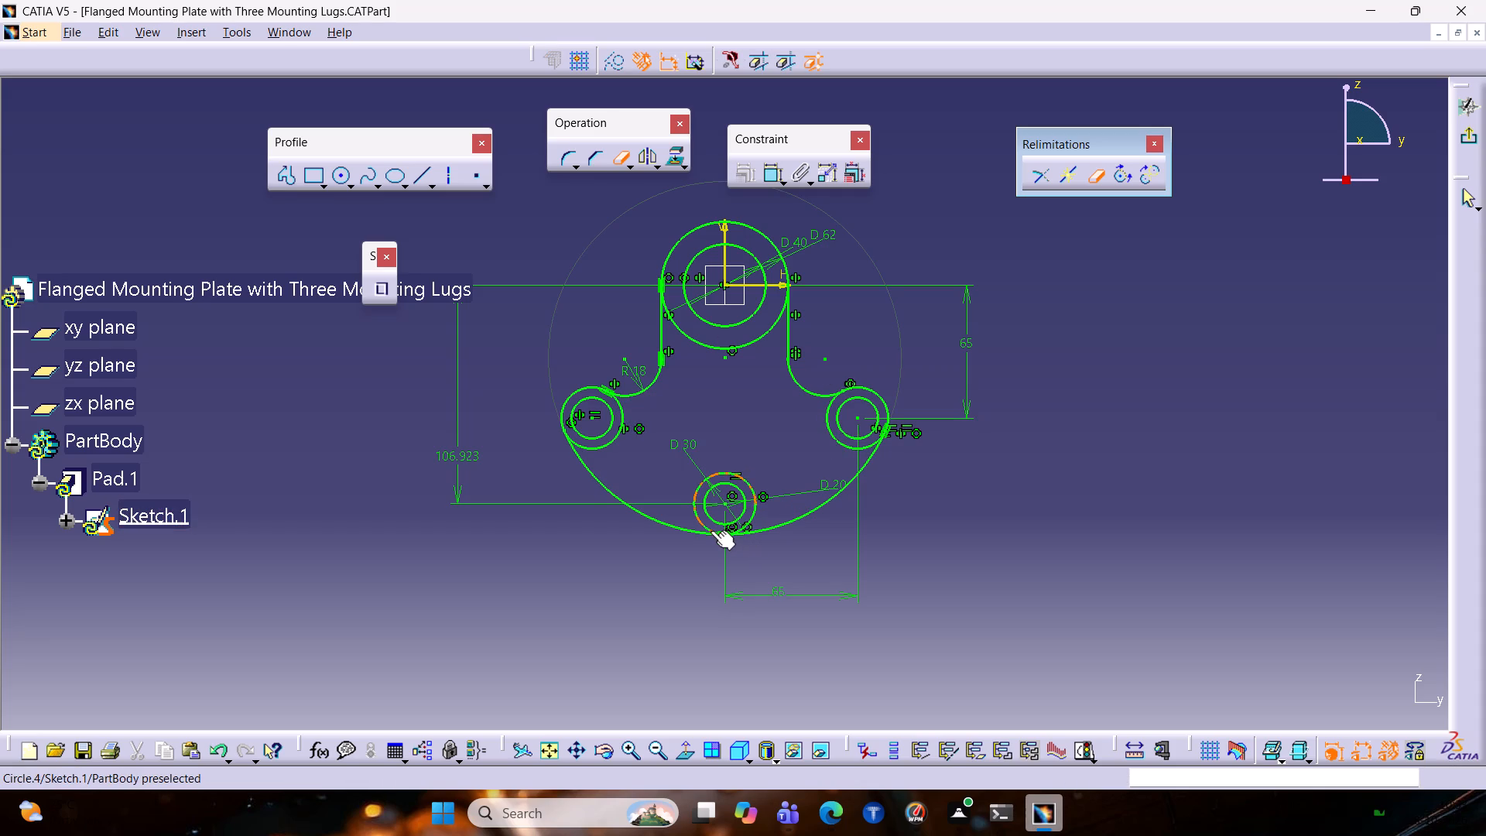
click(760, 340)
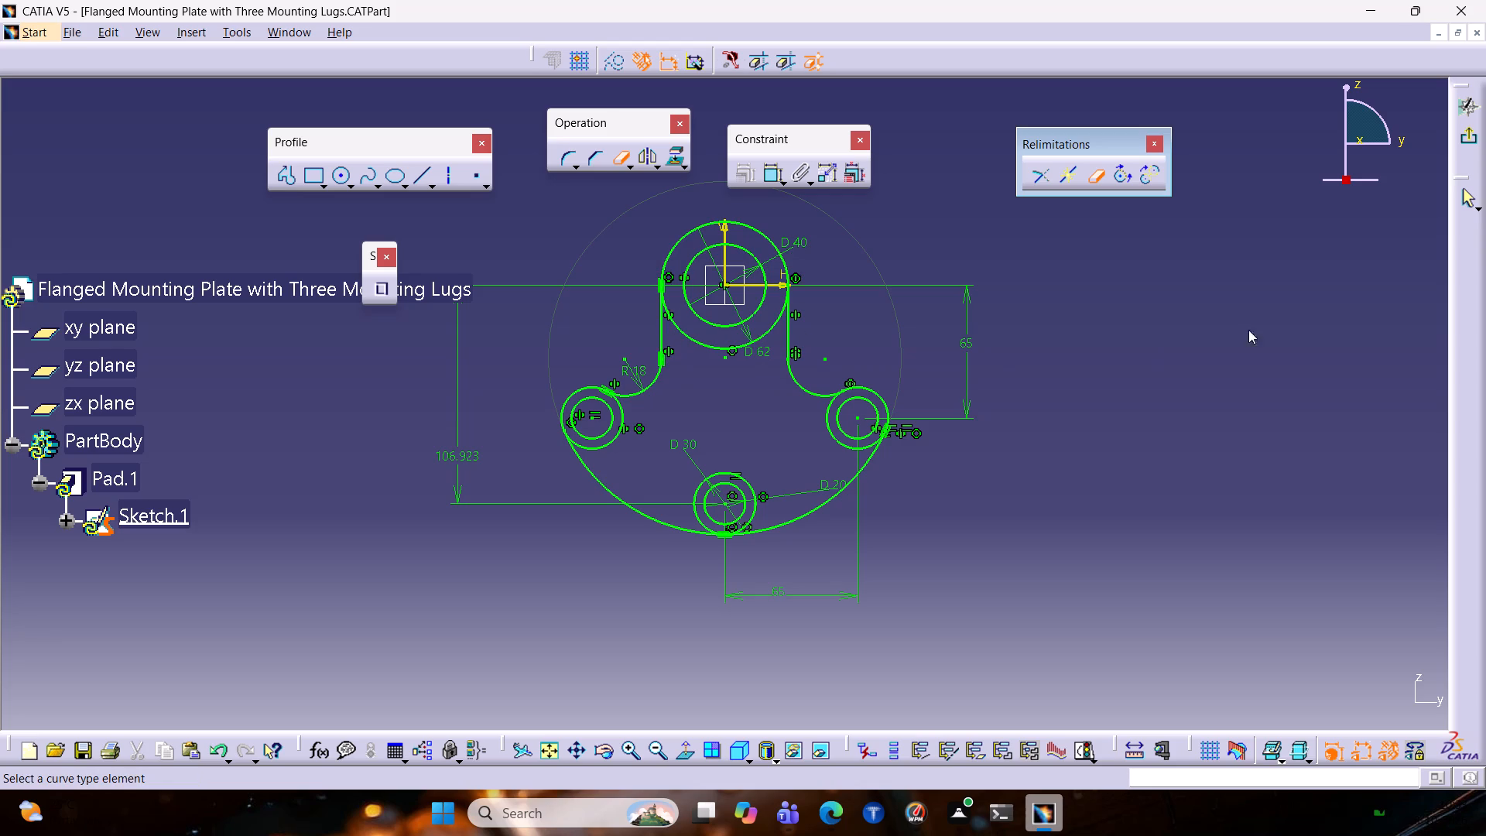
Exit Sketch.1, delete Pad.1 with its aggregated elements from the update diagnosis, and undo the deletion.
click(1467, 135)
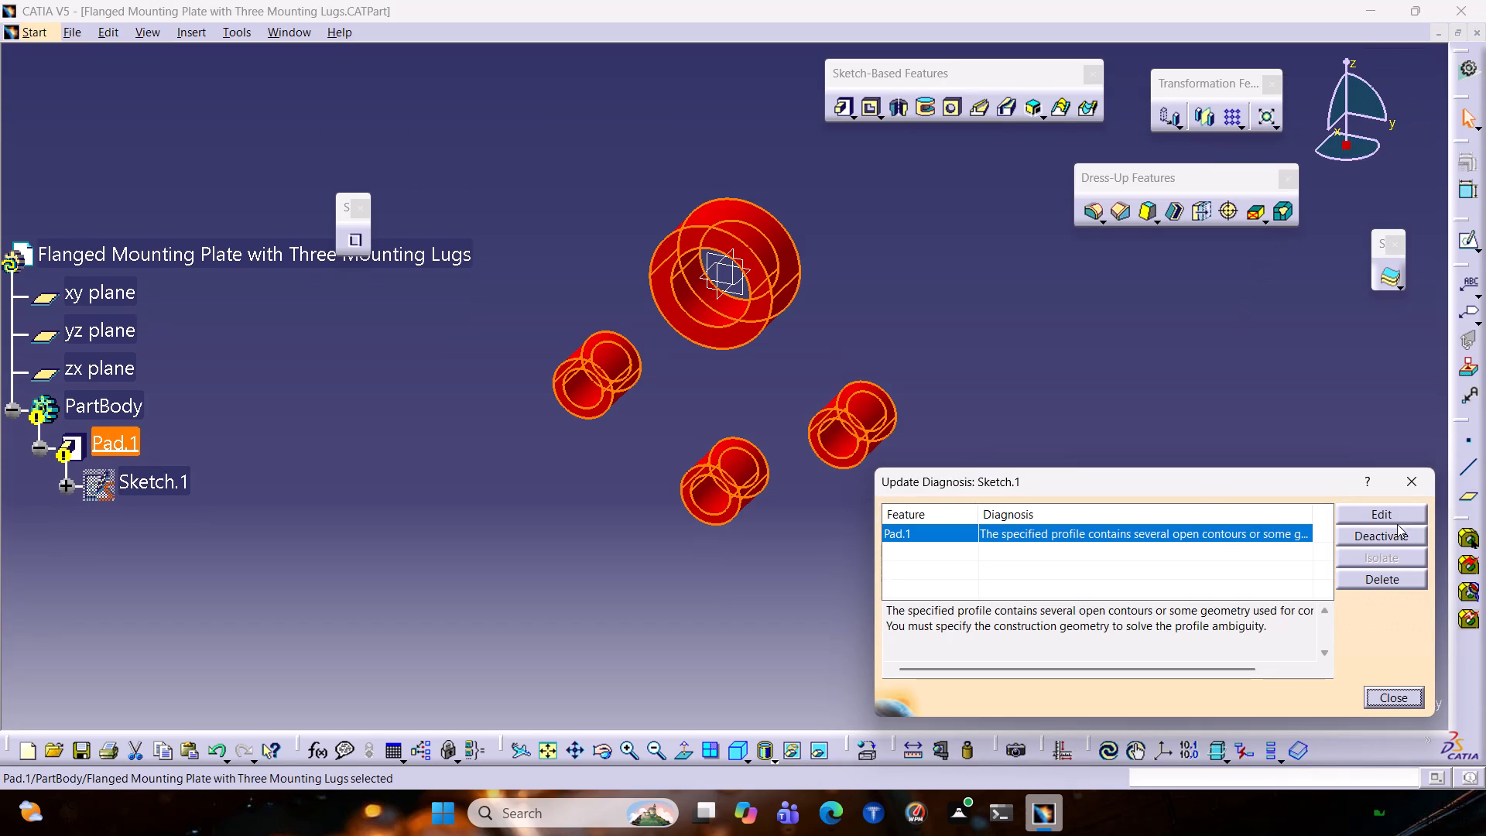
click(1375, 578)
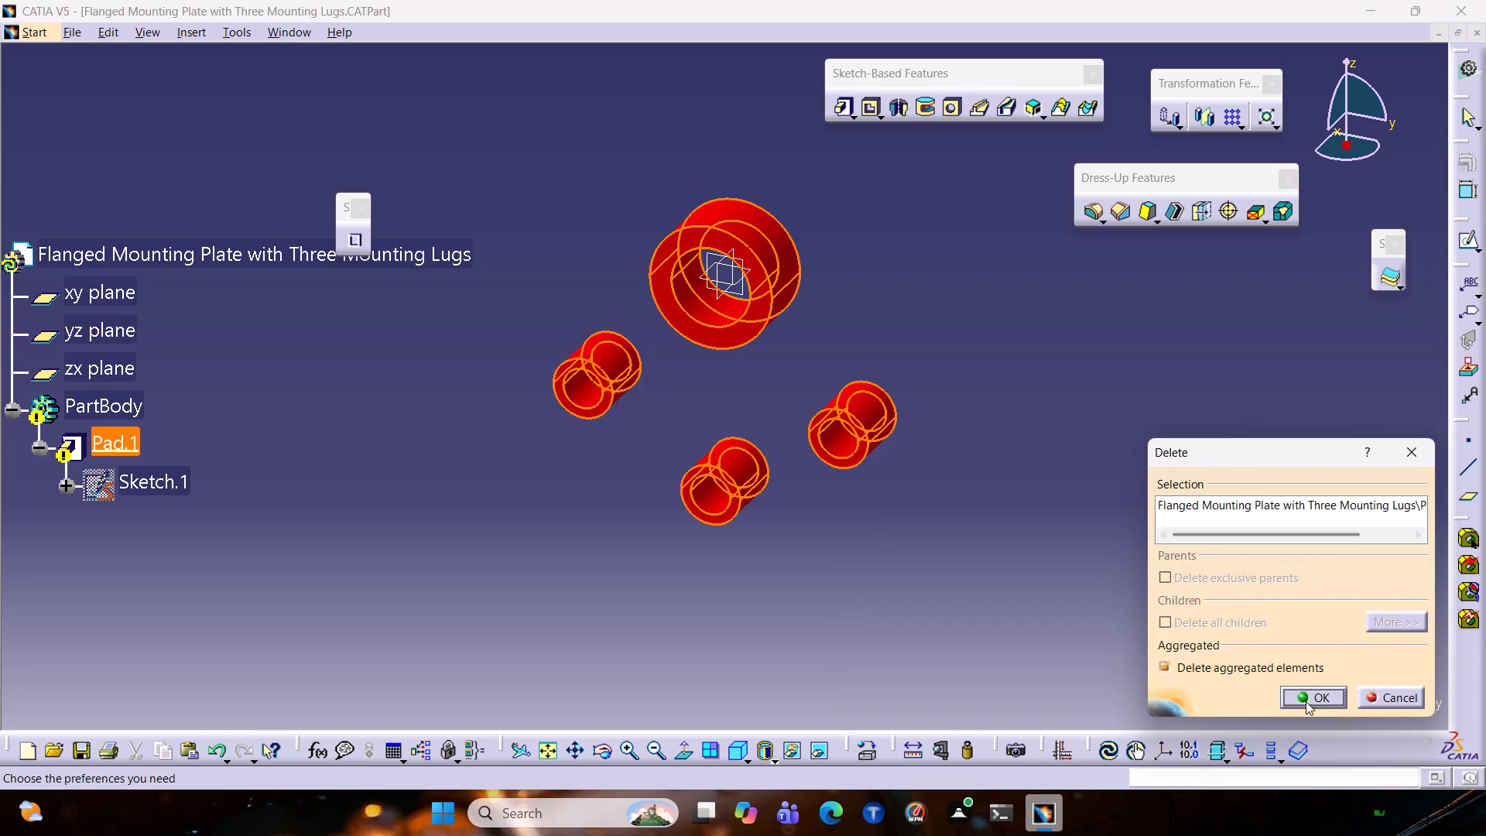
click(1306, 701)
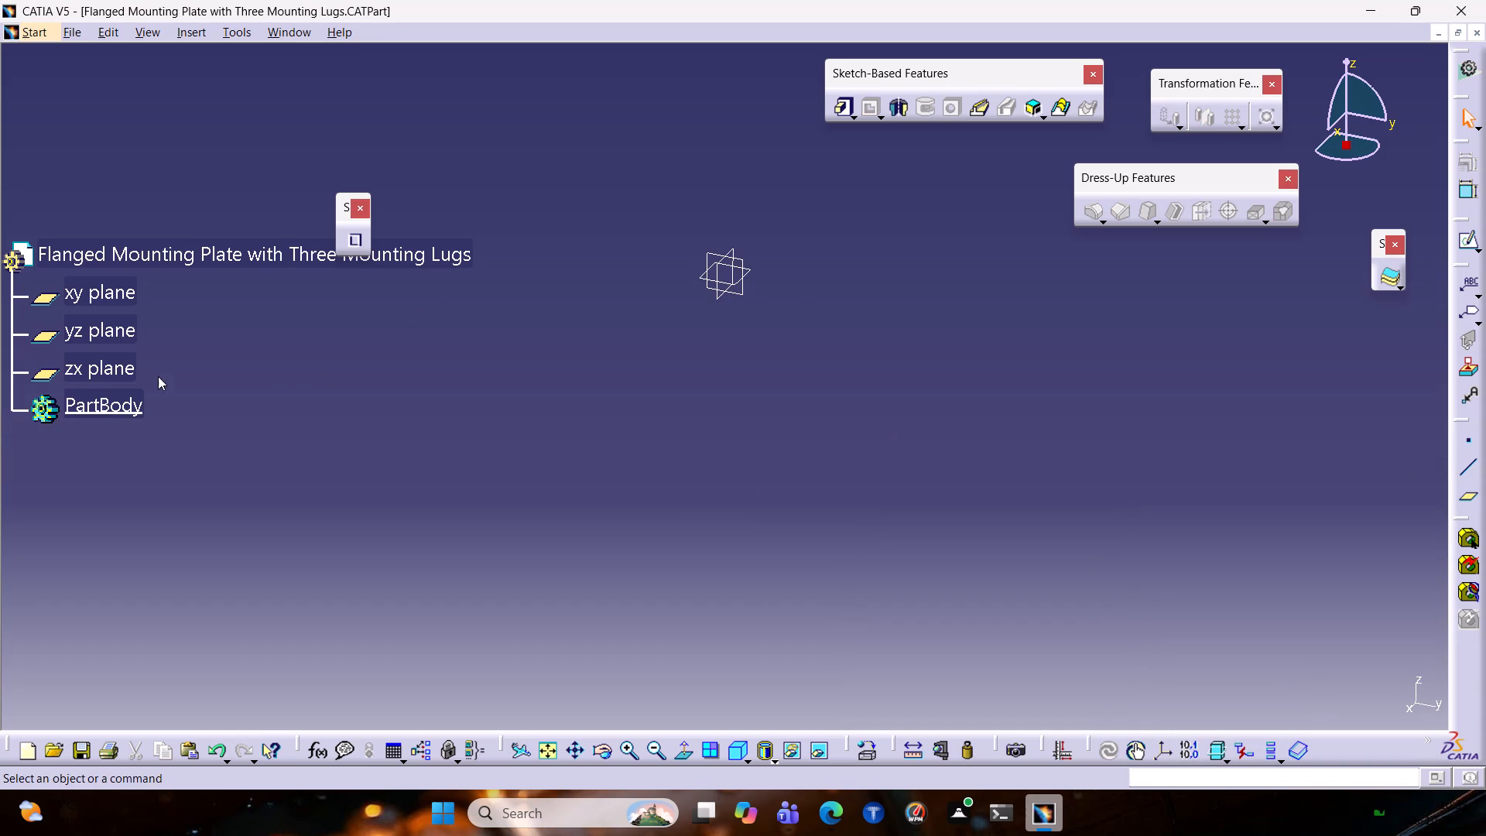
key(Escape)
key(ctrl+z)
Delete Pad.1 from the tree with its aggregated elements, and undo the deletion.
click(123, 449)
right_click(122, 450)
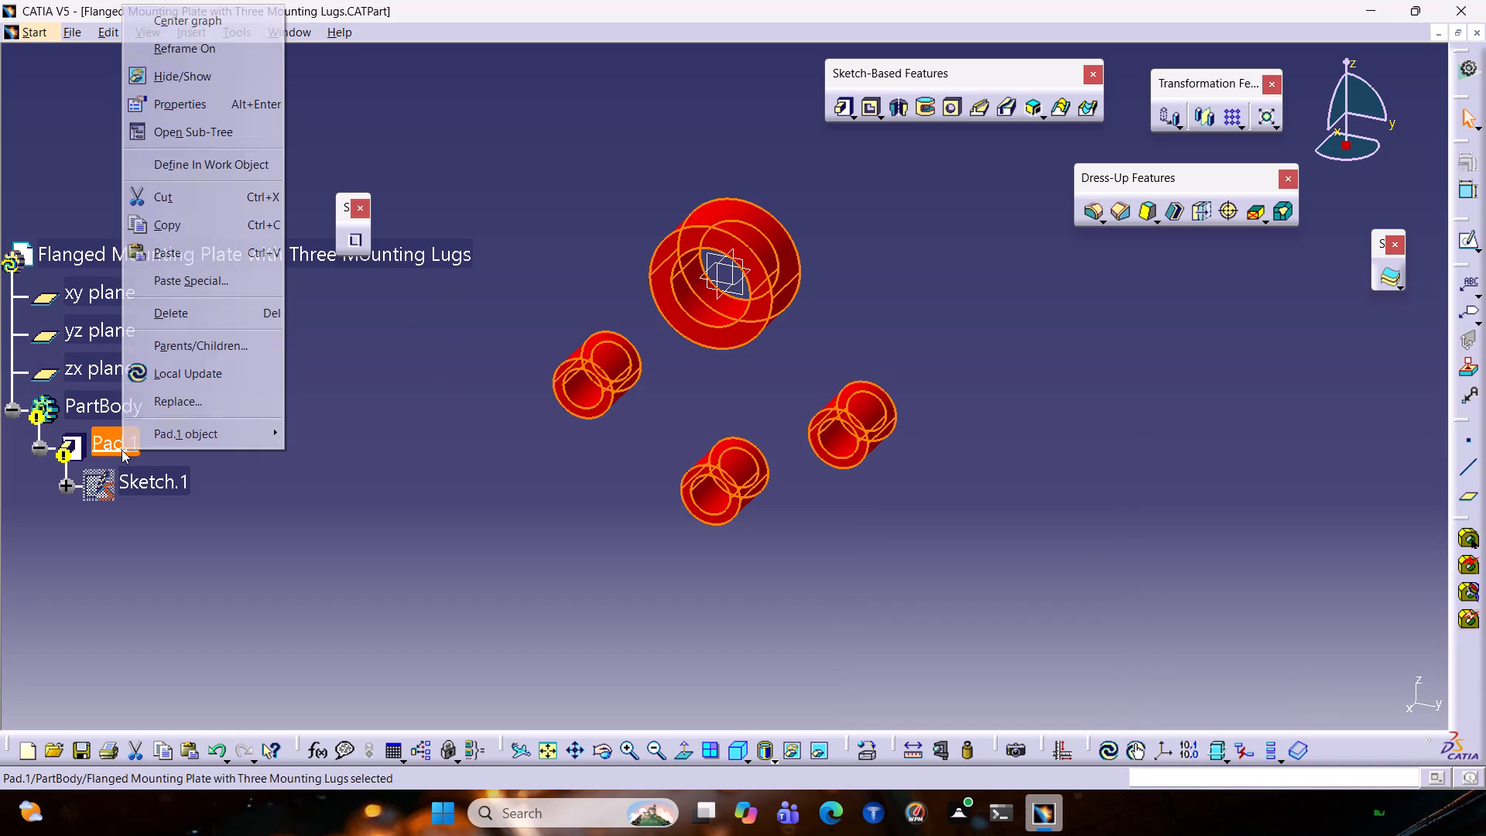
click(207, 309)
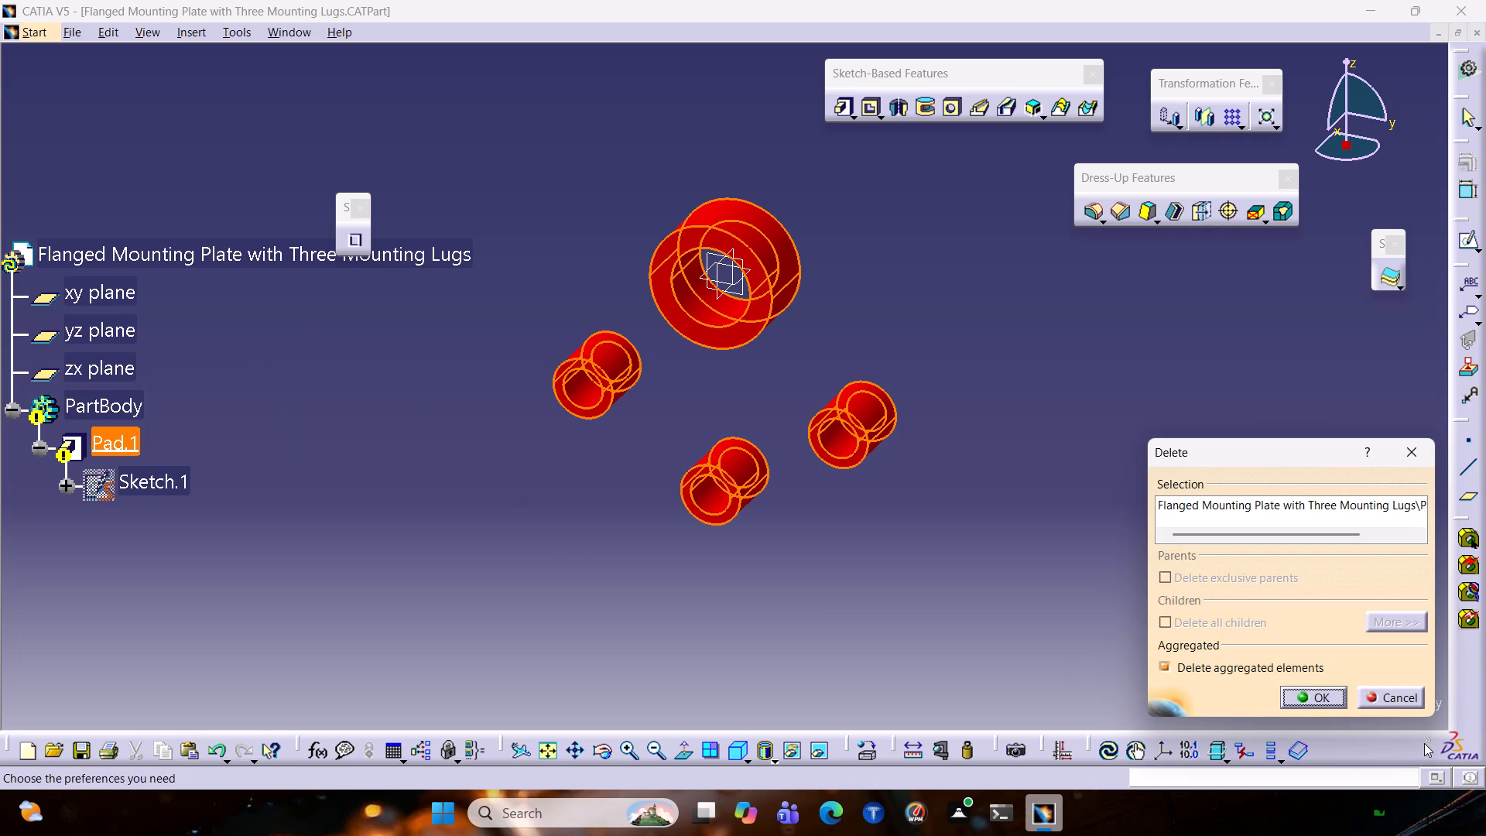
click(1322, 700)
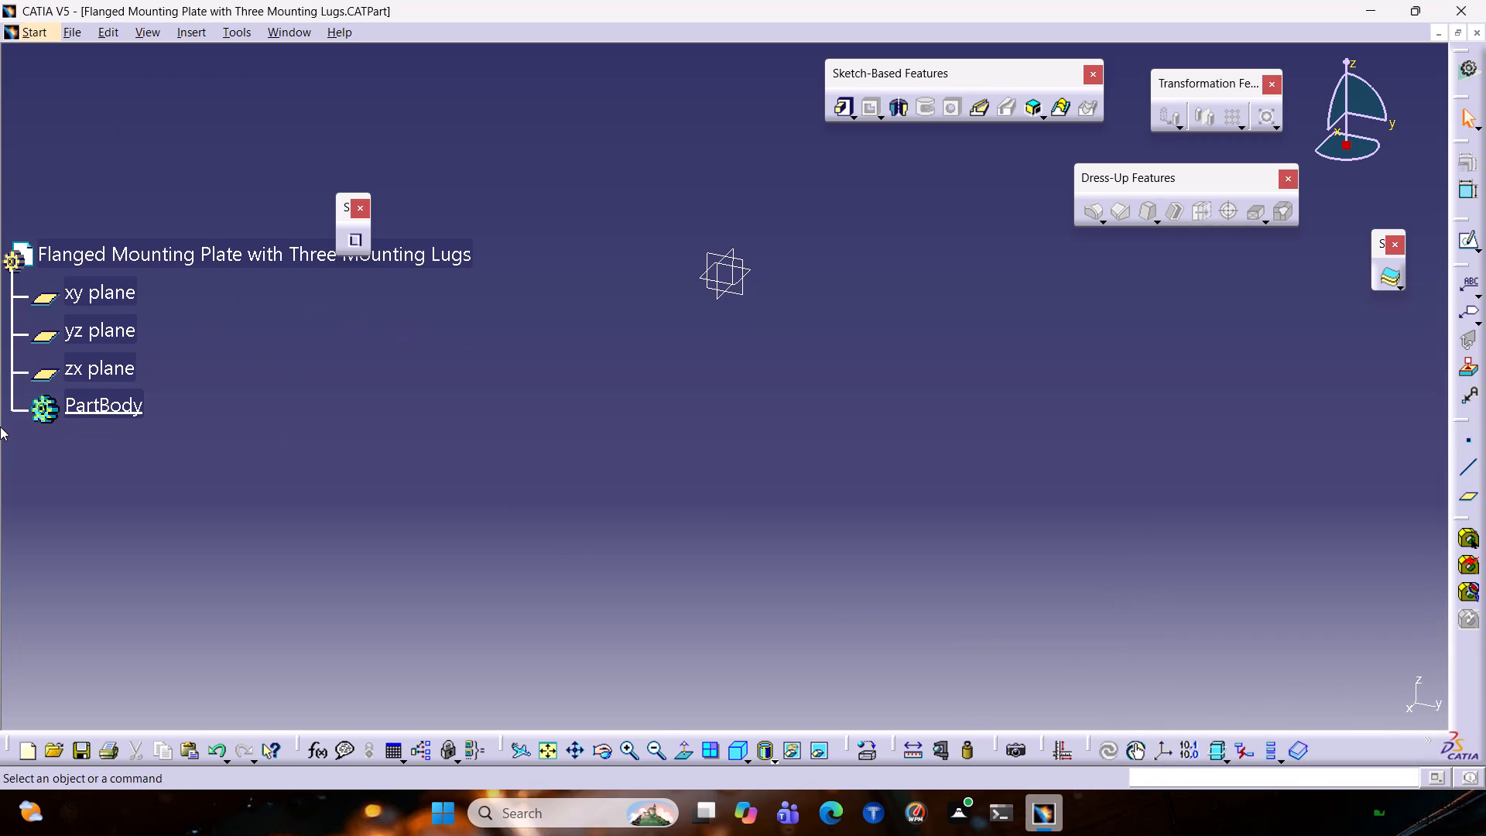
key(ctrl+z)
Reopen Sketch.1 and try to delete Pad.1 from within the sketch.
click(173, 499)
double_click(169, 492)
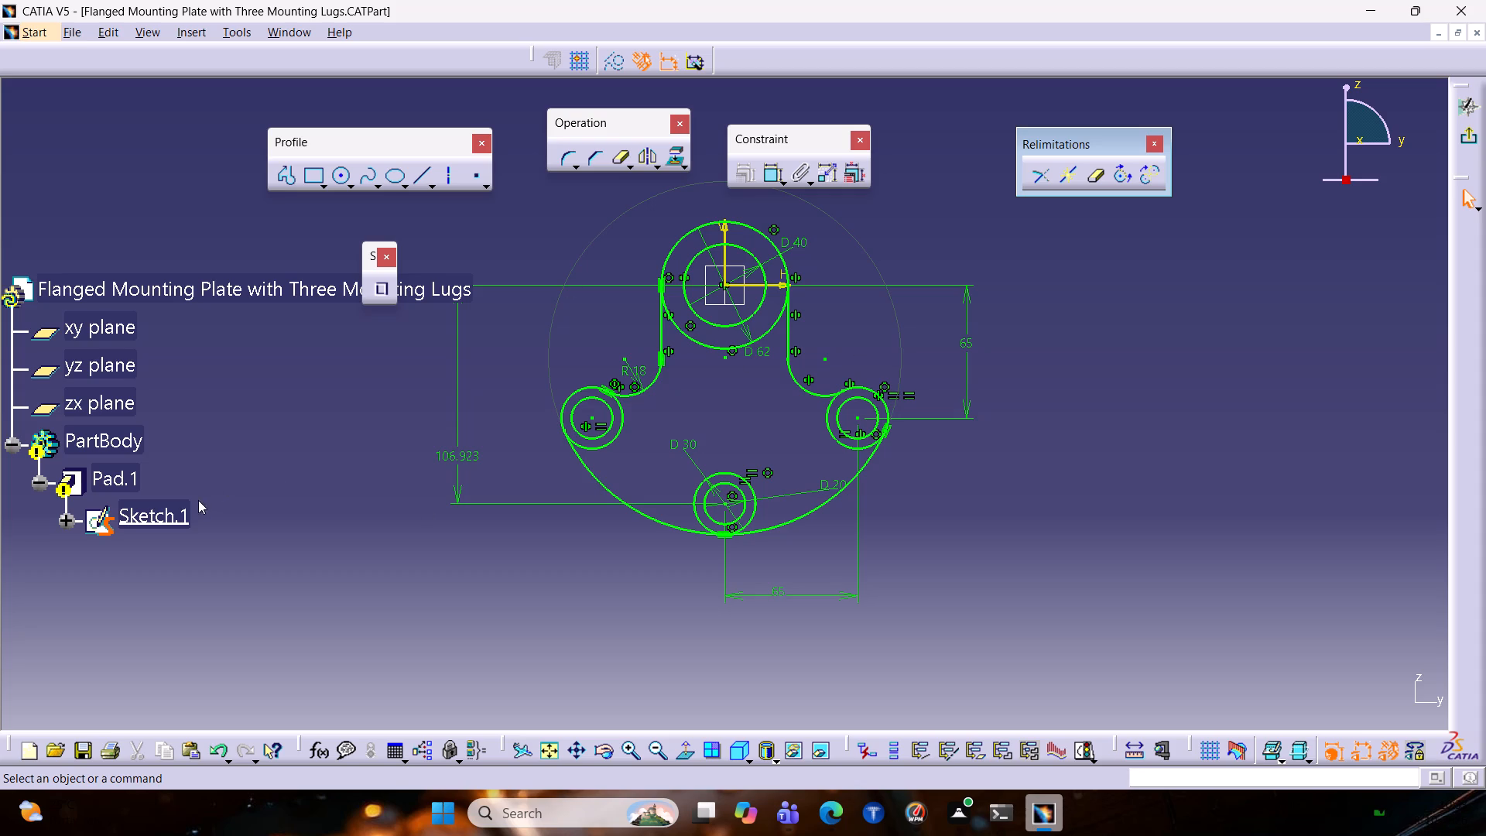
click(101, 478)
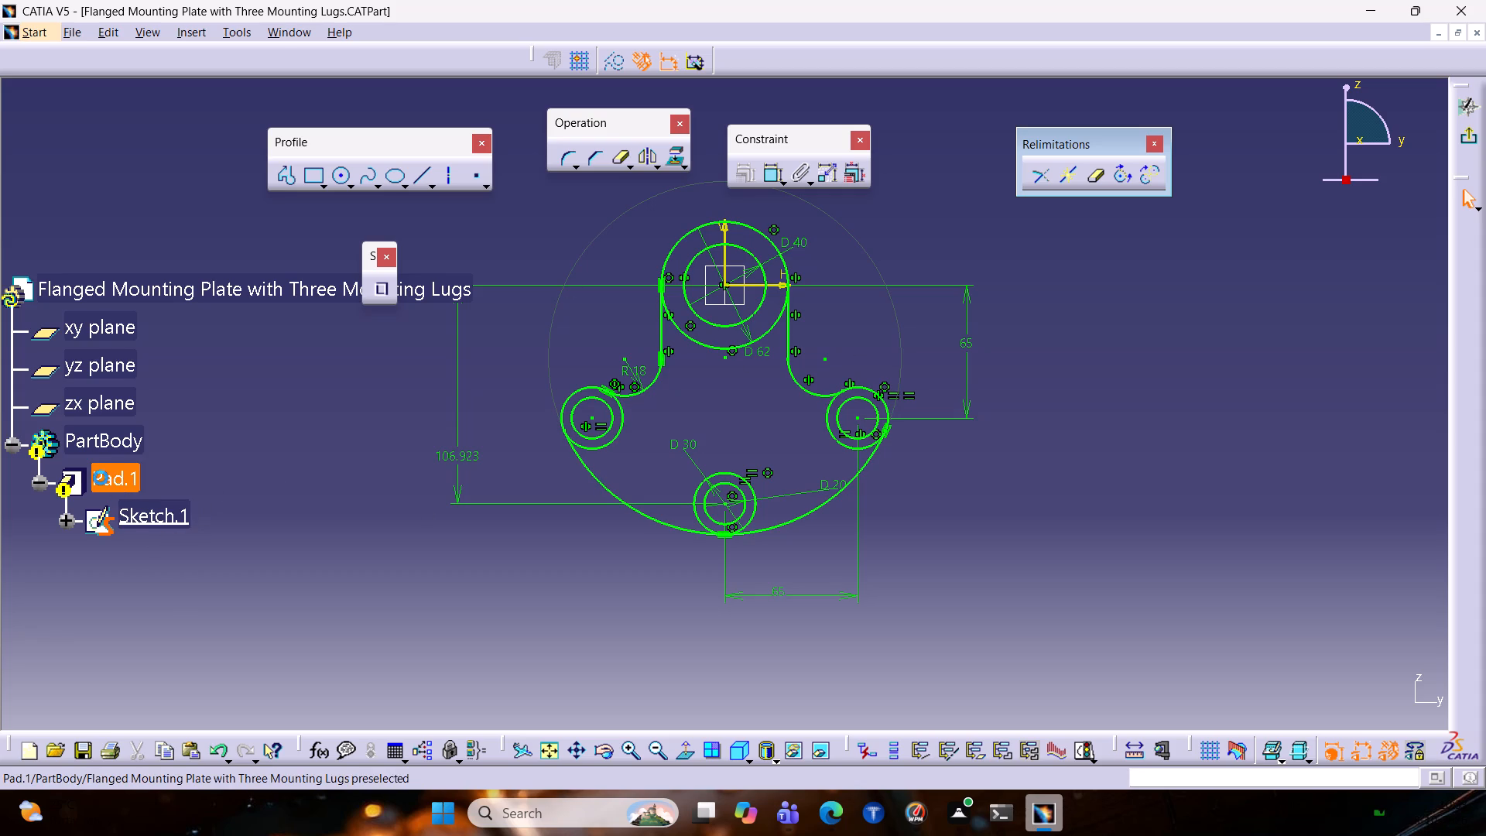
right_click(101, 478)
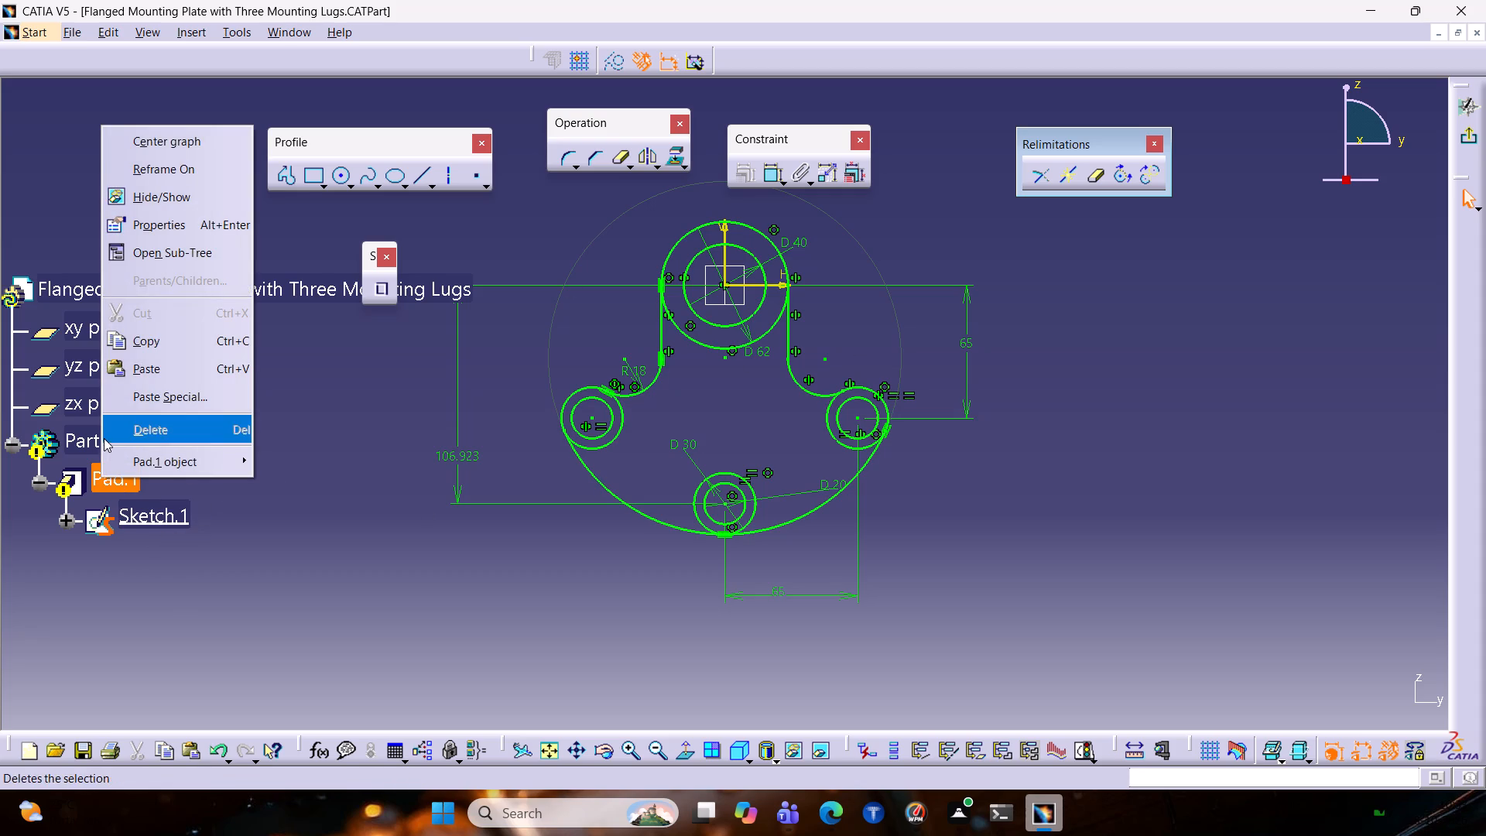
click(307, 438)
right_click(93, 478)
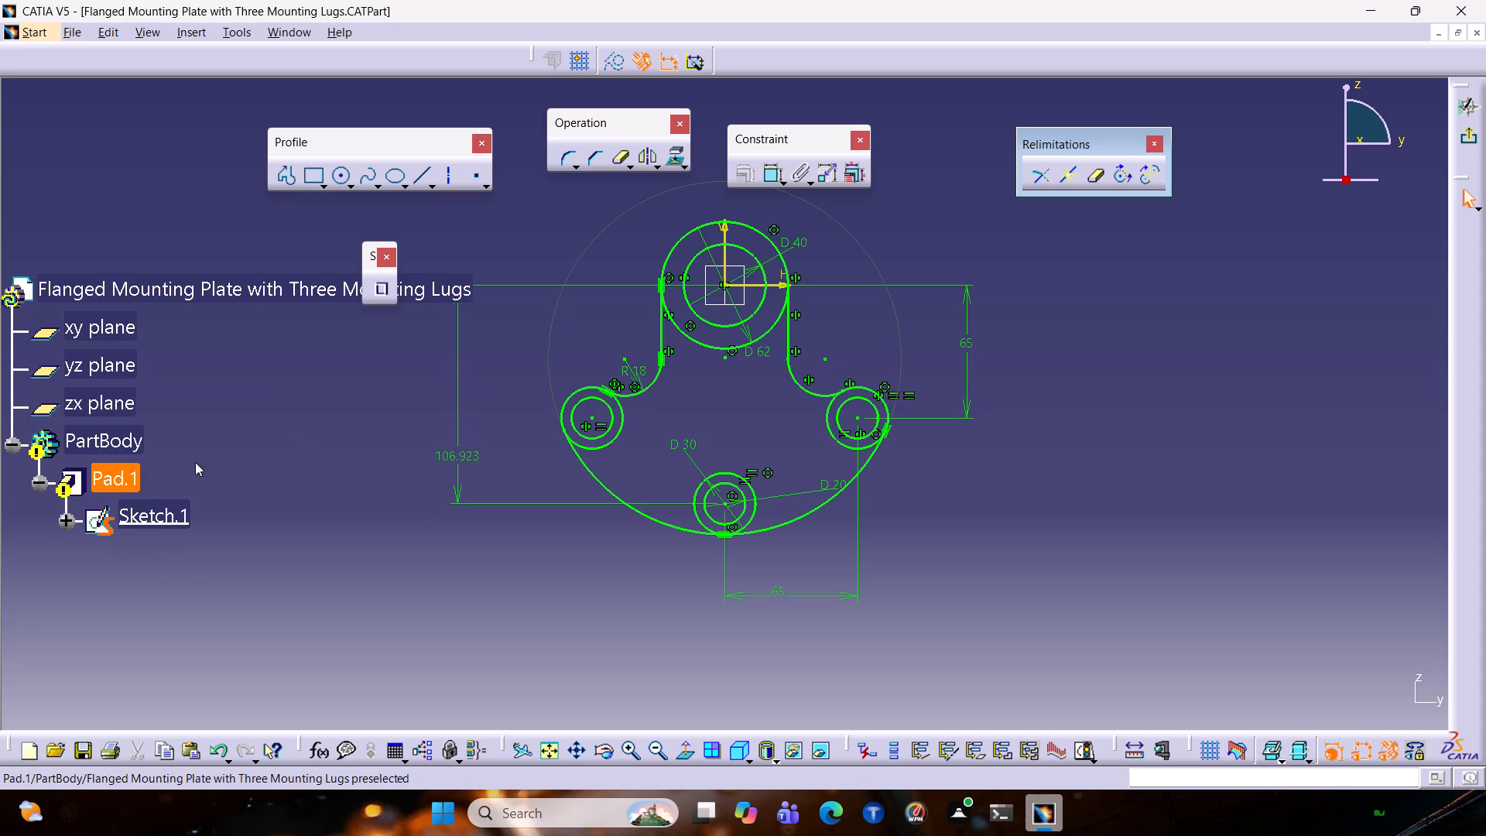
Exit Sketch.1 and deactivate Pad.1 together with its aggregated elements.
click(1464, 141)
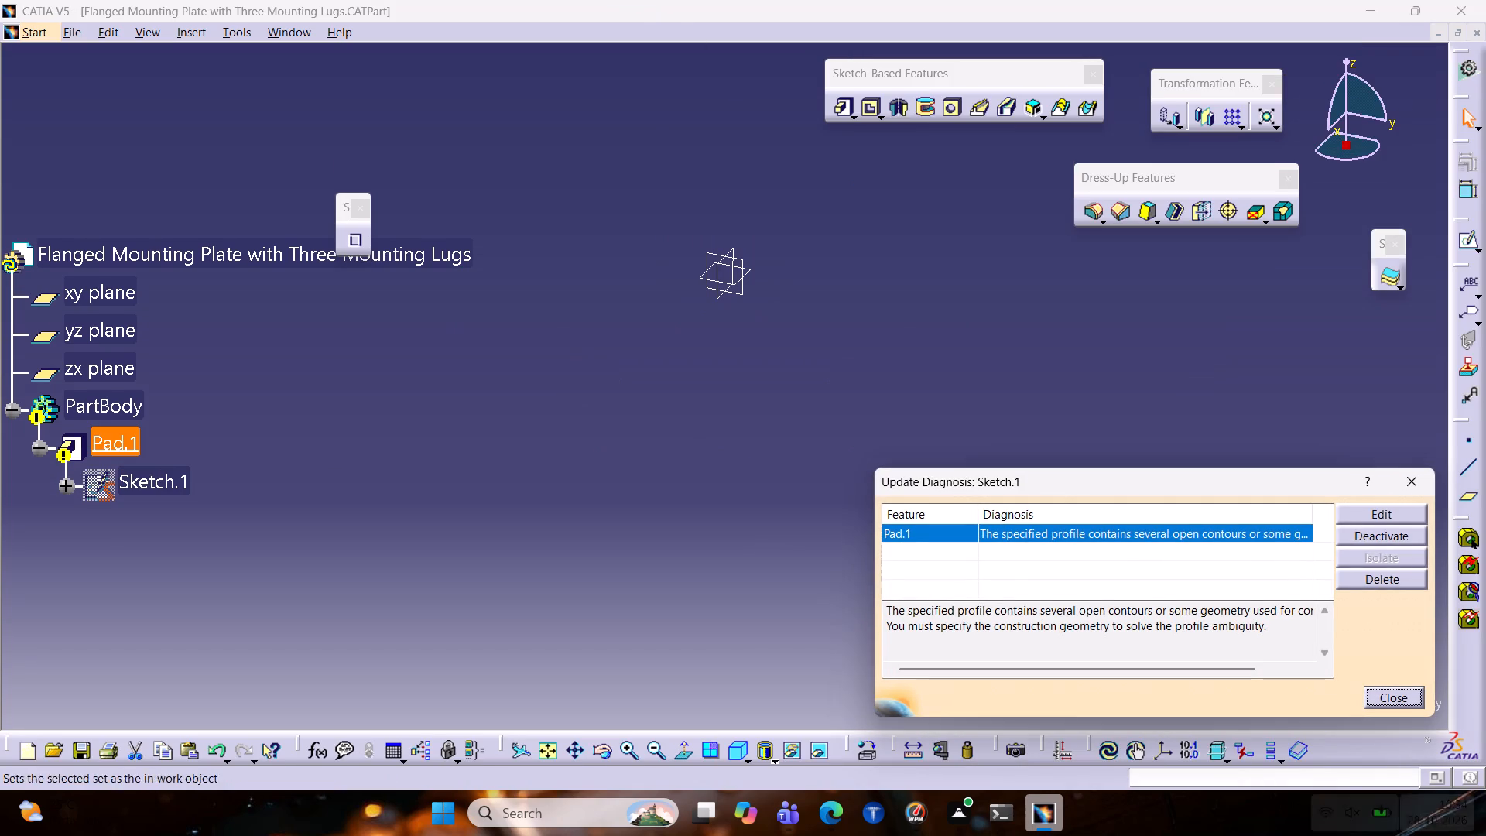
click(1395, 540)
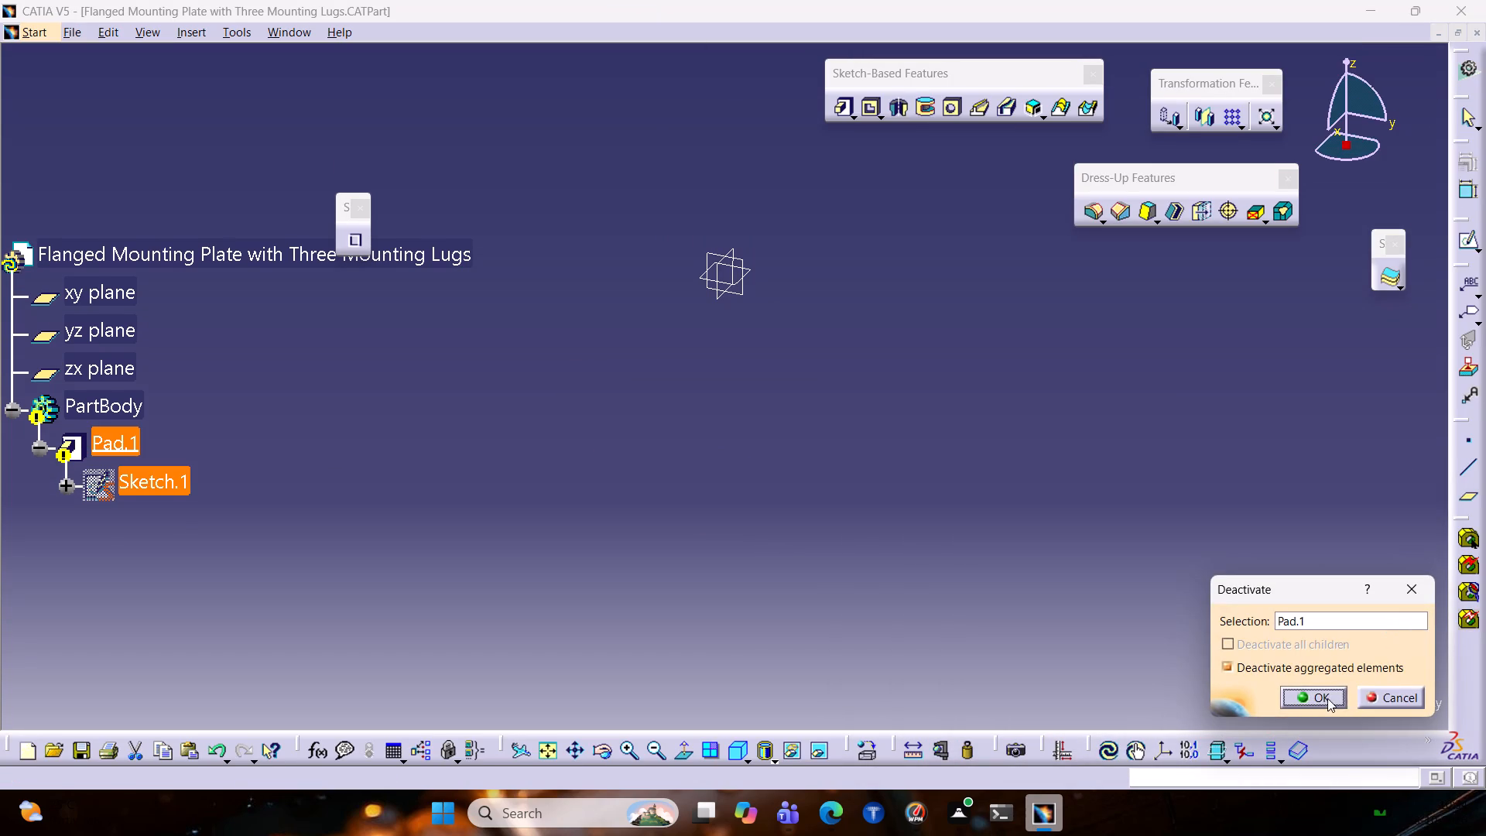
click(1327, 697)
Inspect the deactivated Sketch.1 and the definition of Pad.1, closing each without changes.
double_click(173, 489)
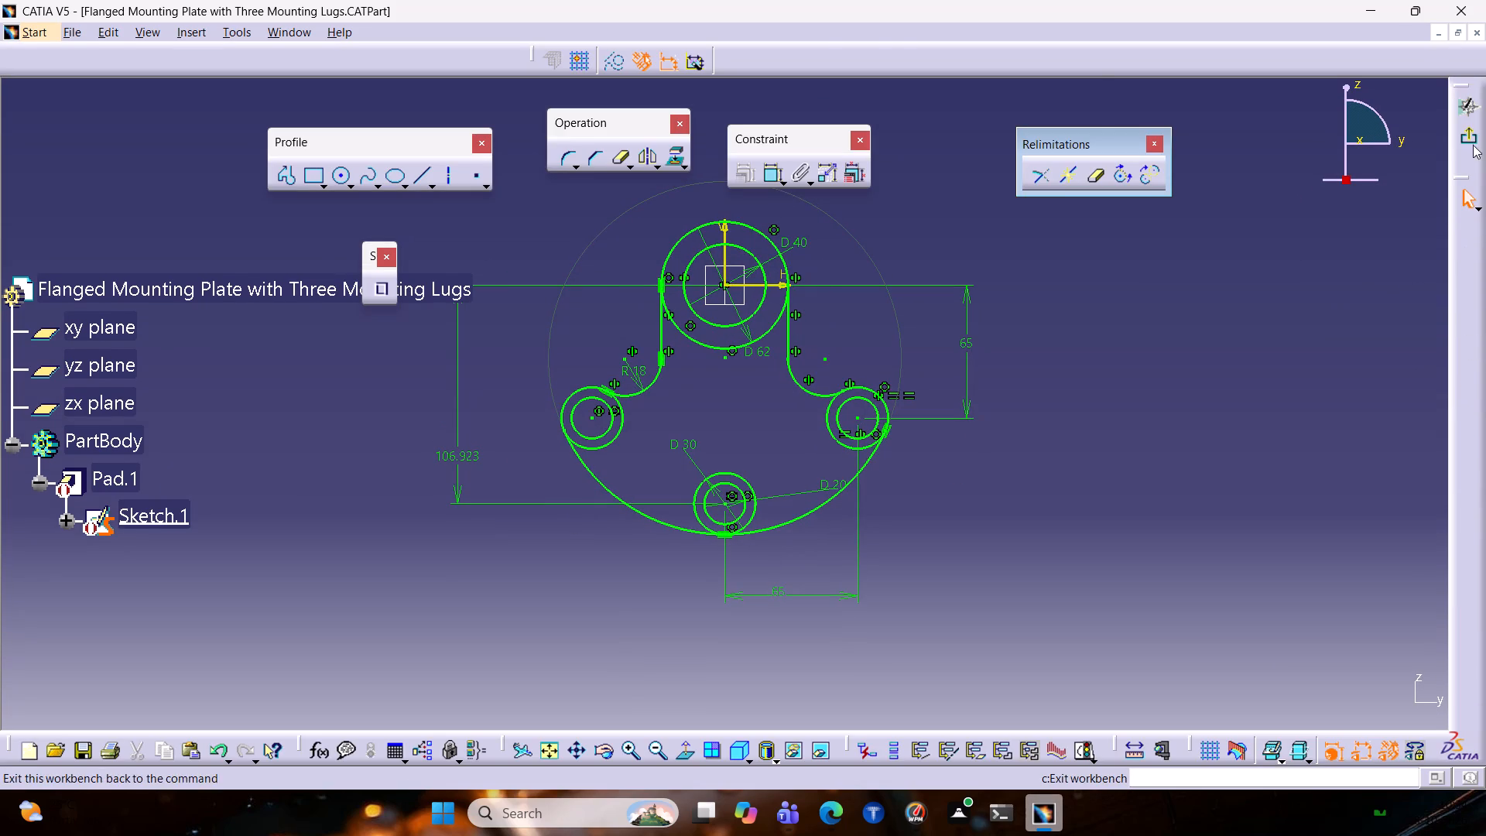
click(1474, 143)
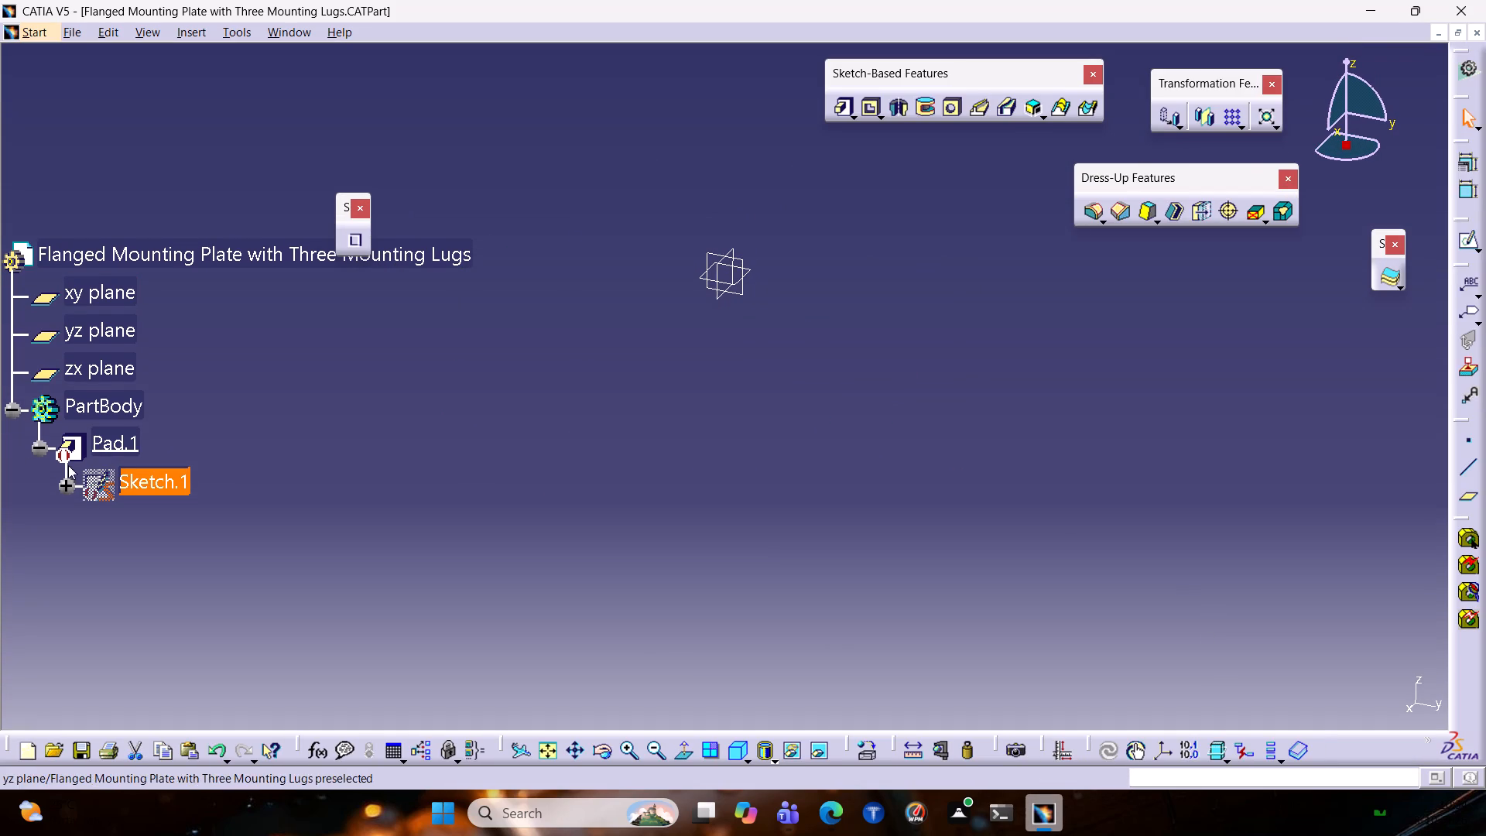
click(102, 453)
double_click(108, 448)
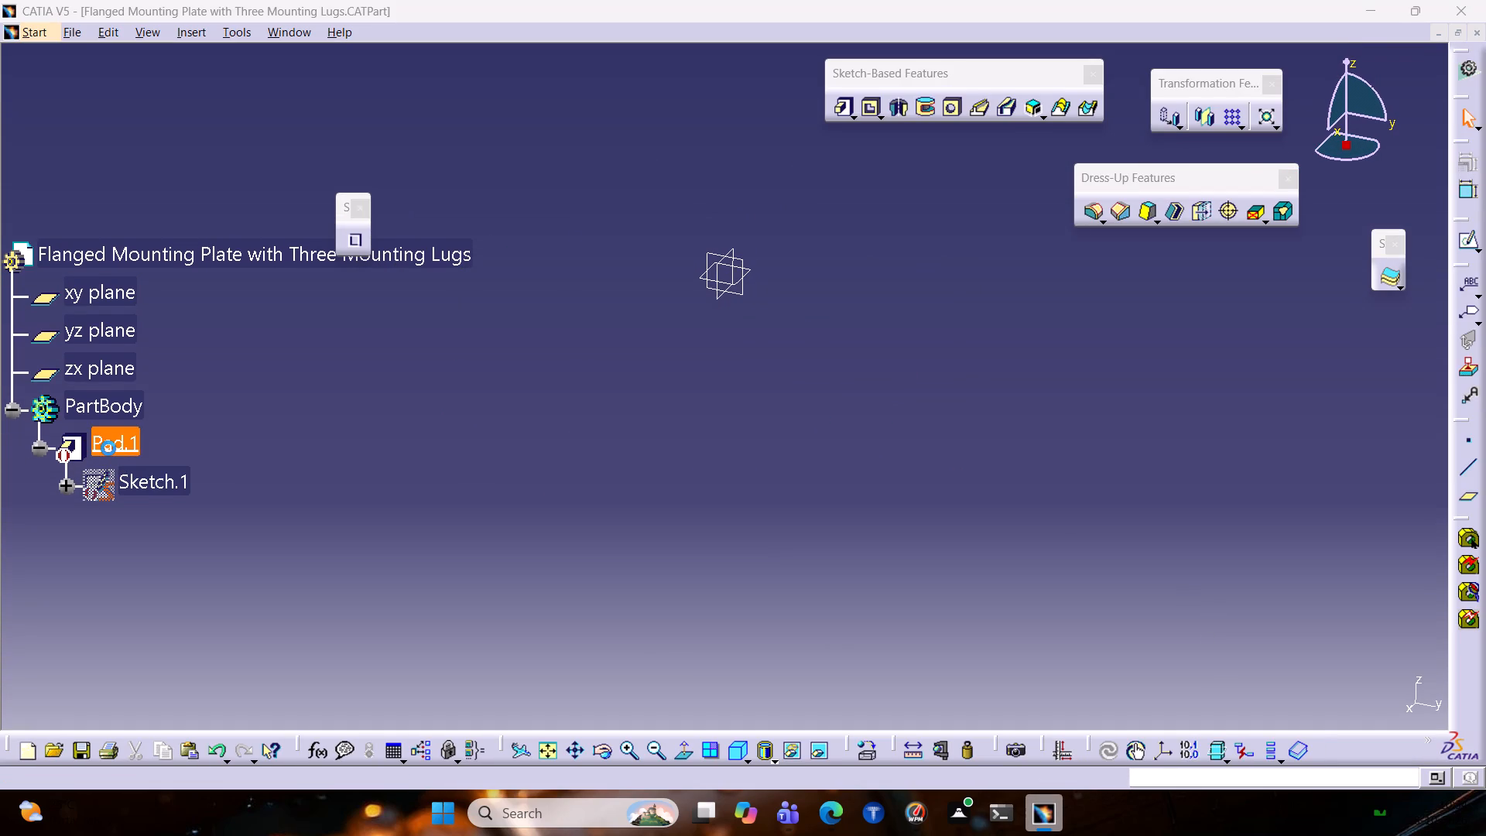
click(826, 437)
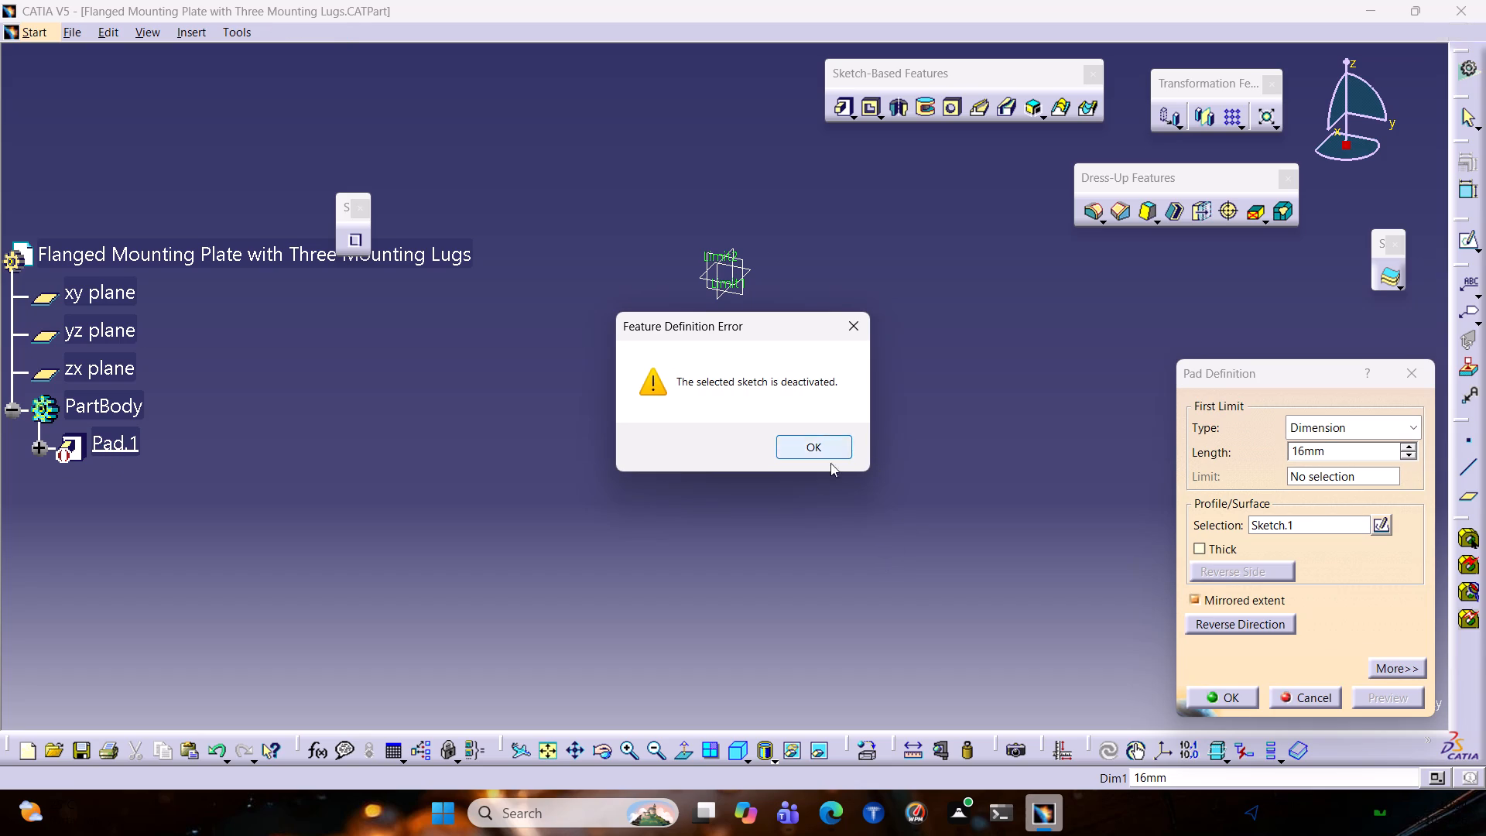
click(1406, 365)
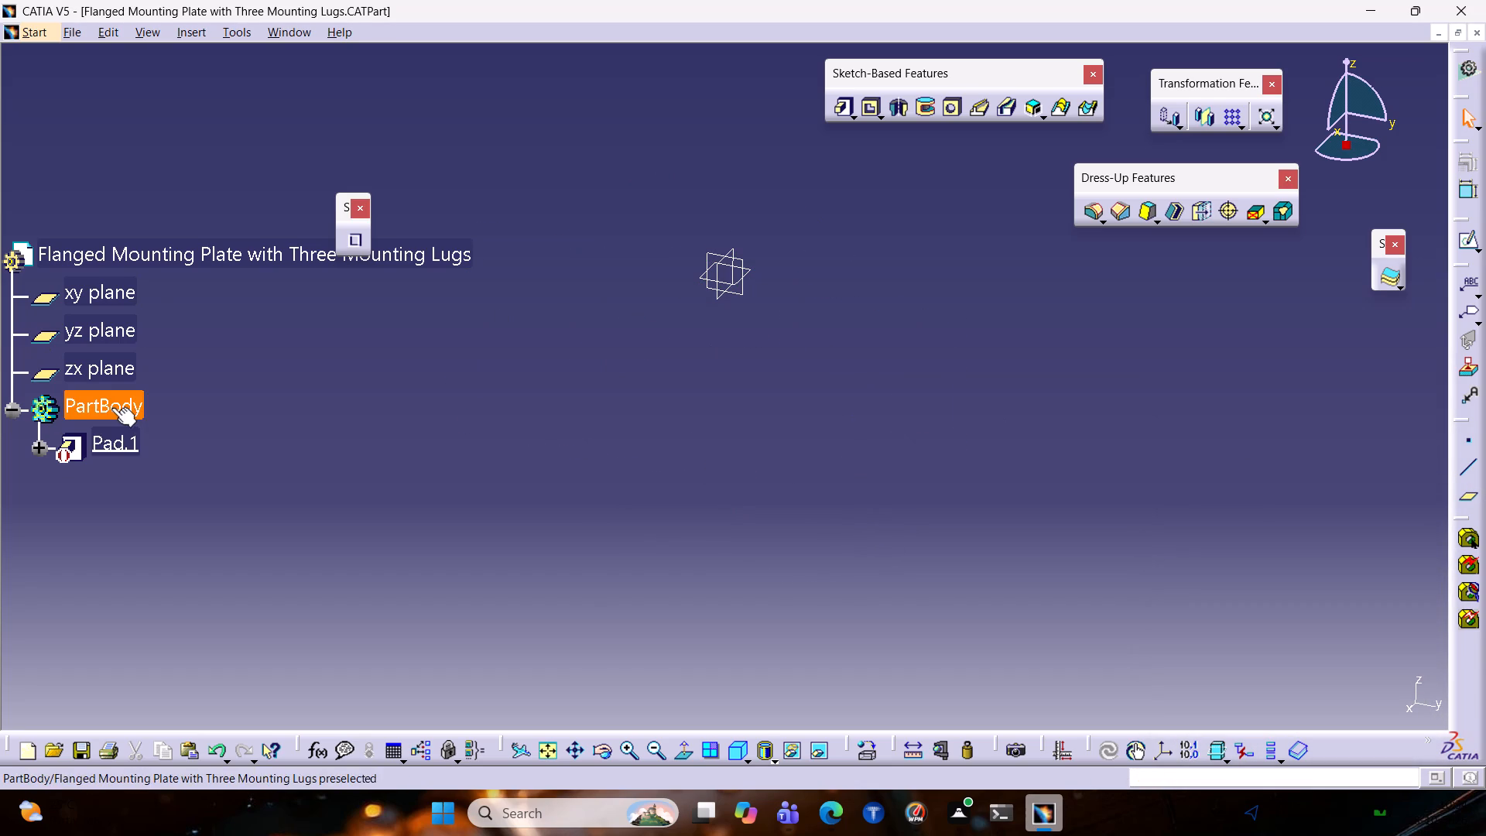
Delete the deactivated Pad.1 together with its aggregated elements.
click(110, 438)
right_click(108, 443)
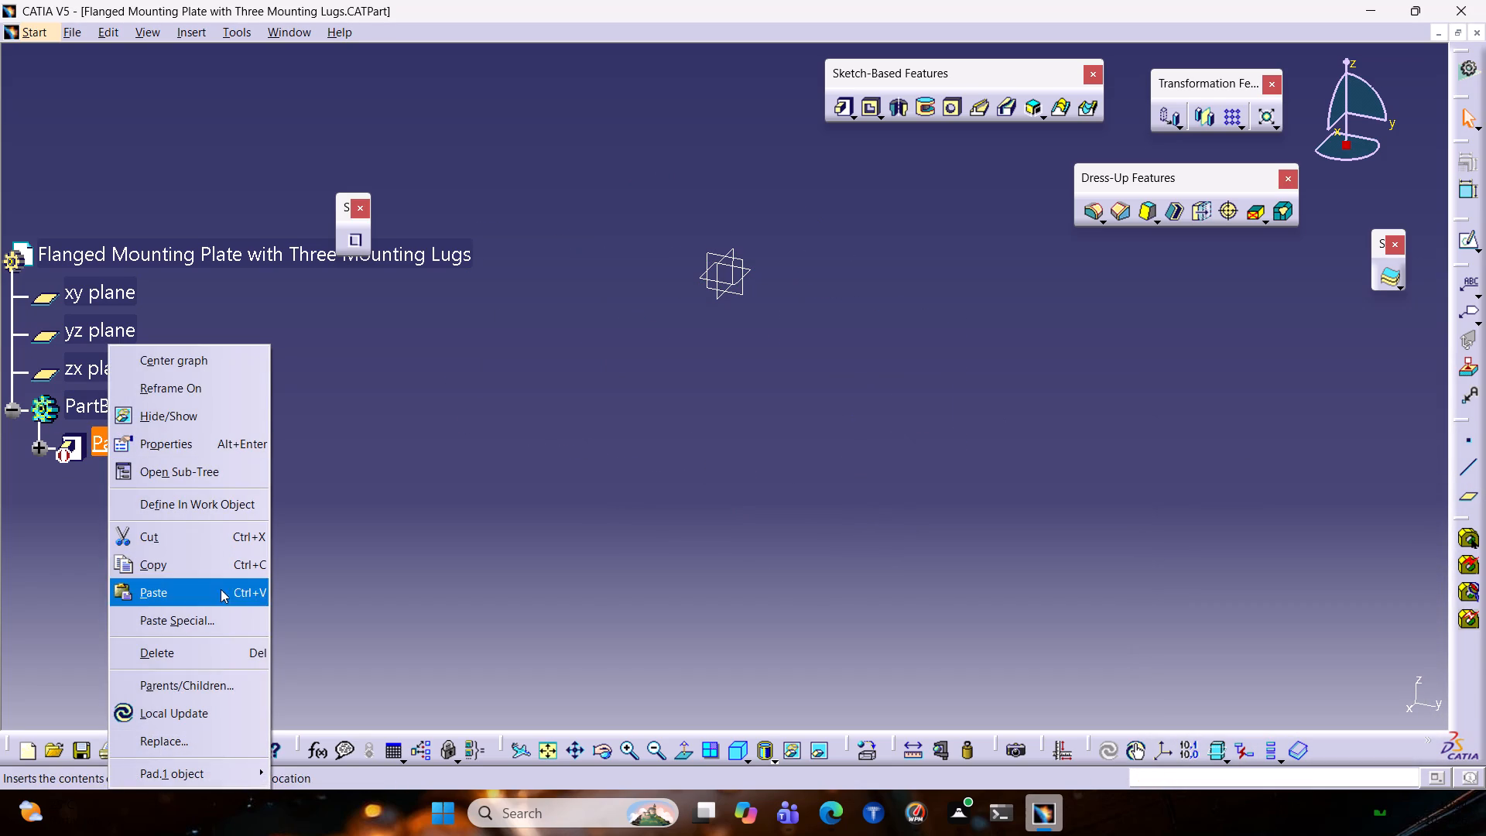
click(211, 648)
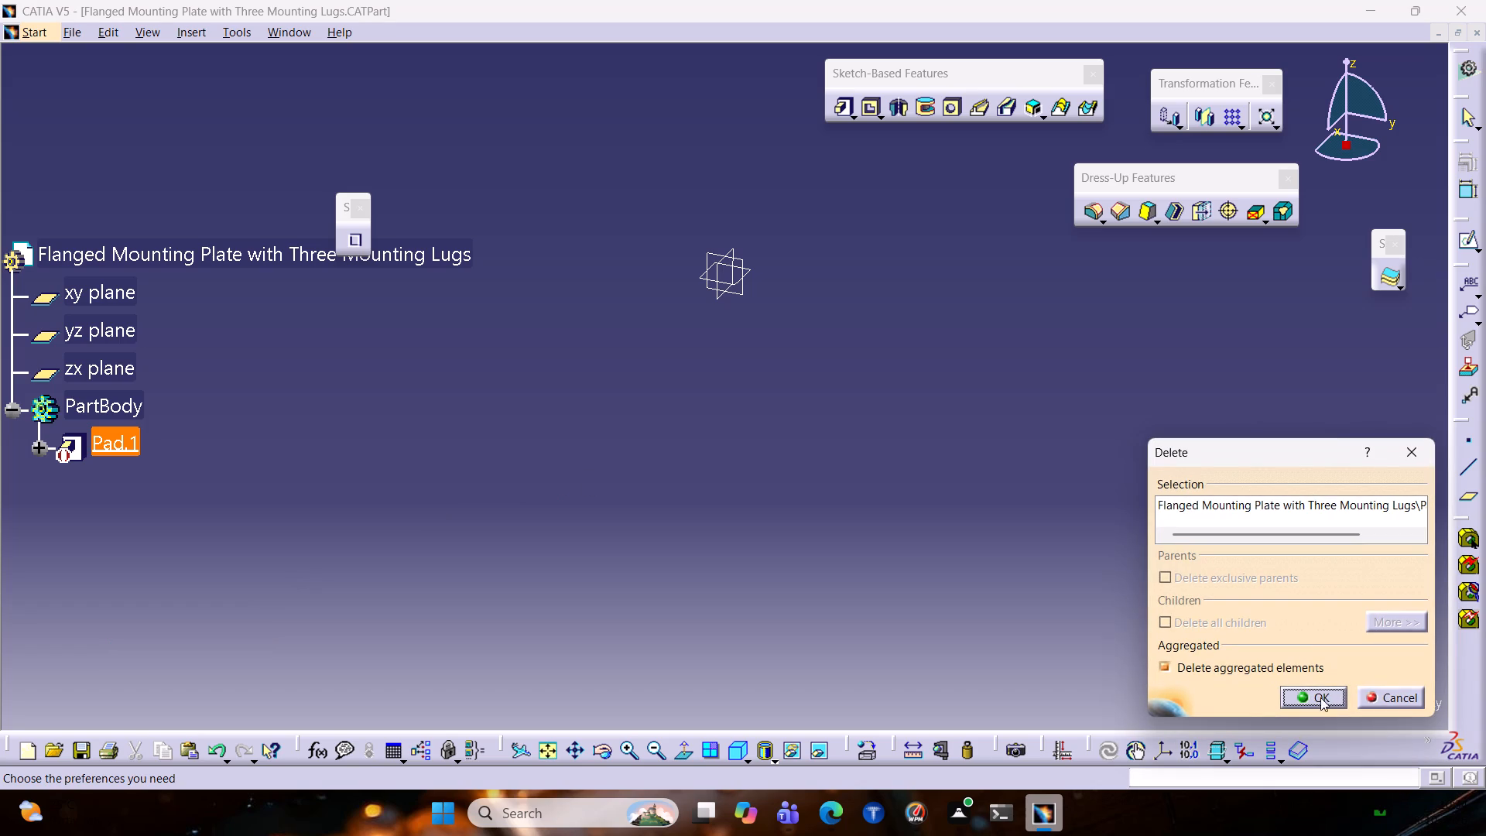
click(1324, 688)
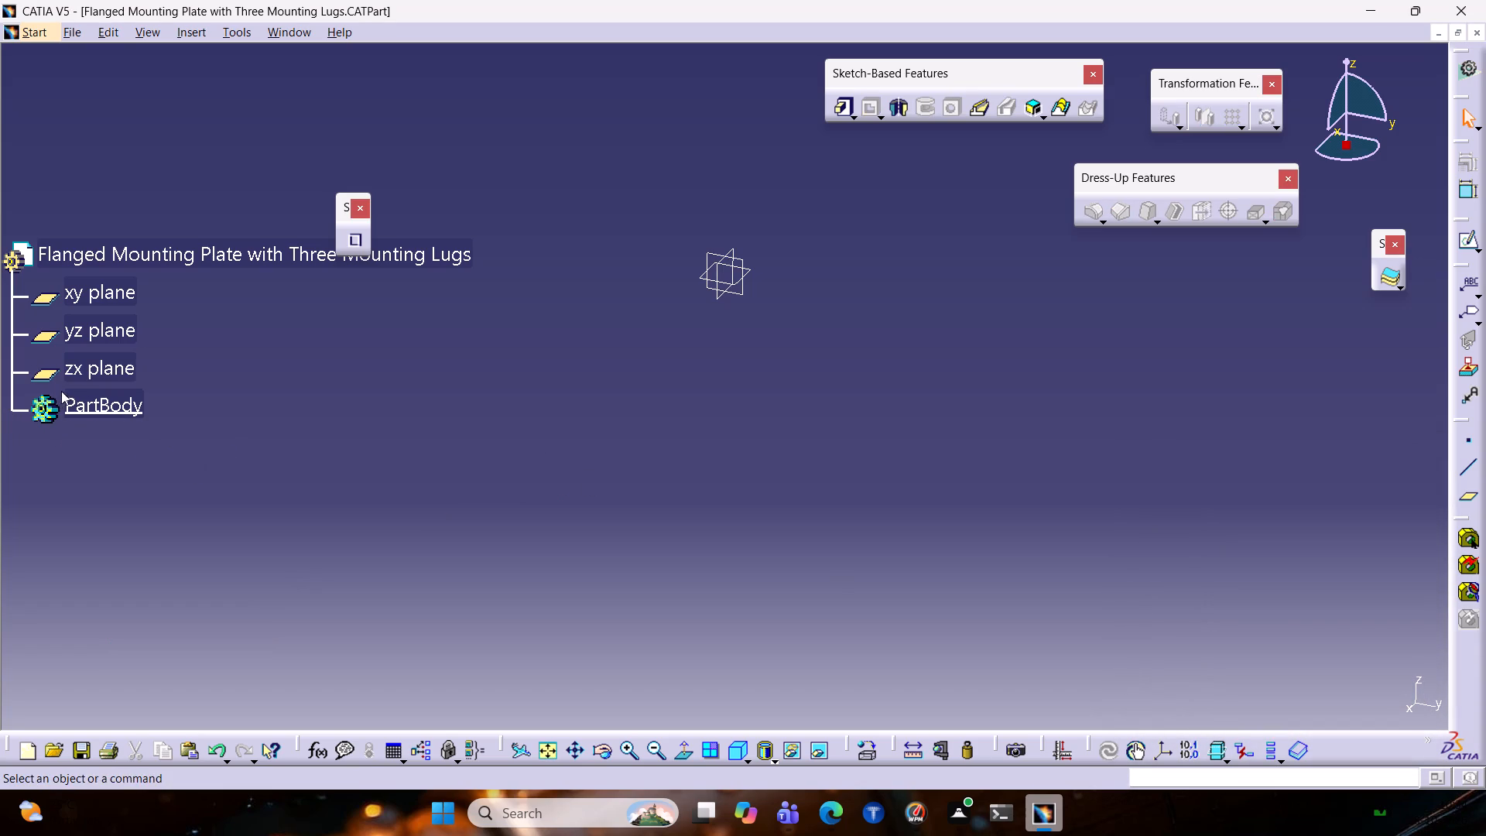
Start a new sketch on the yz plane in PartBody.
double_click(97, 400)
double_click(98, 401)
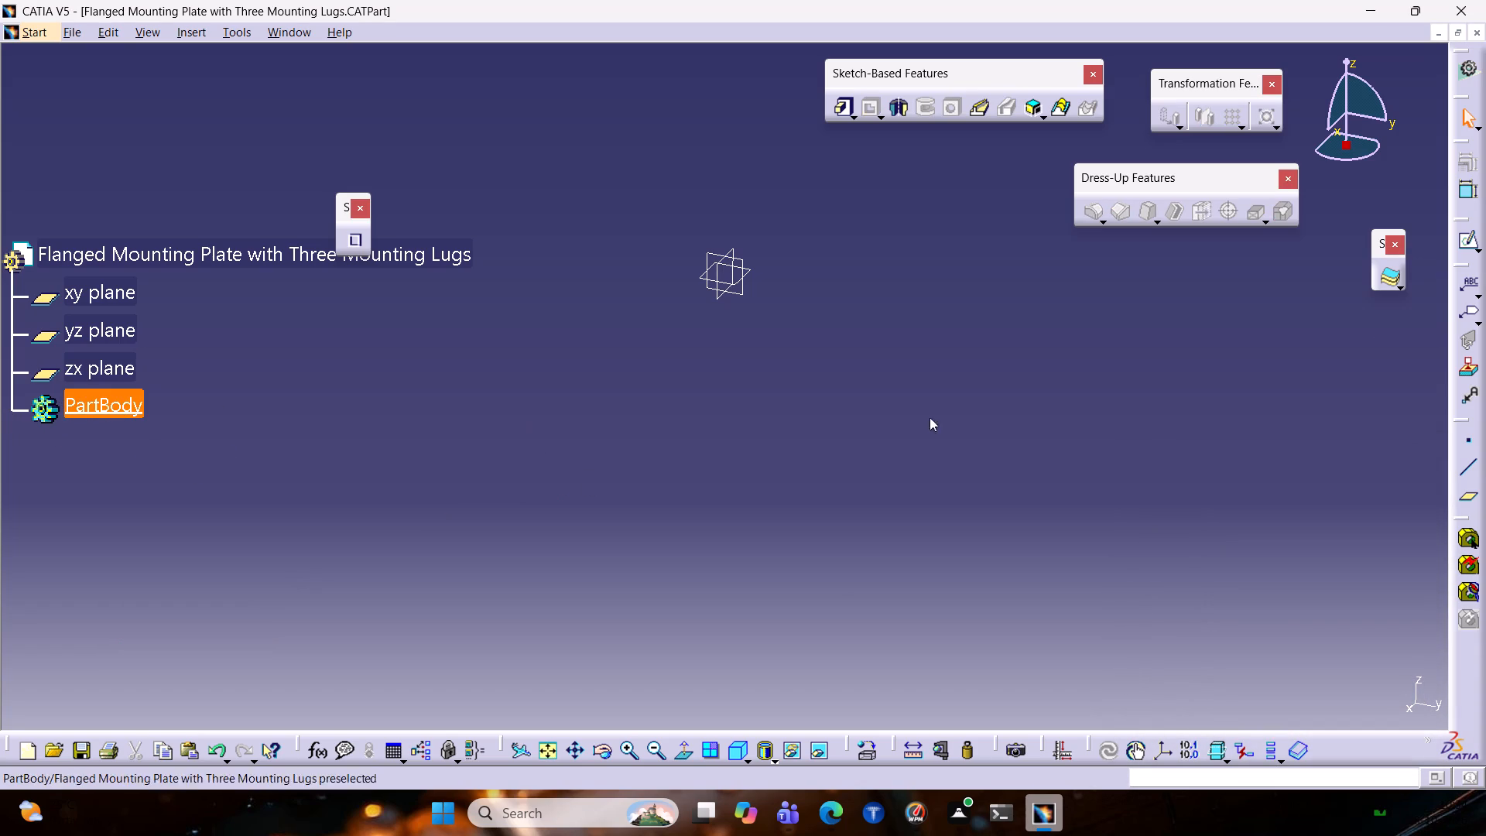
click(1464, 245)
double_click(1464, 245)
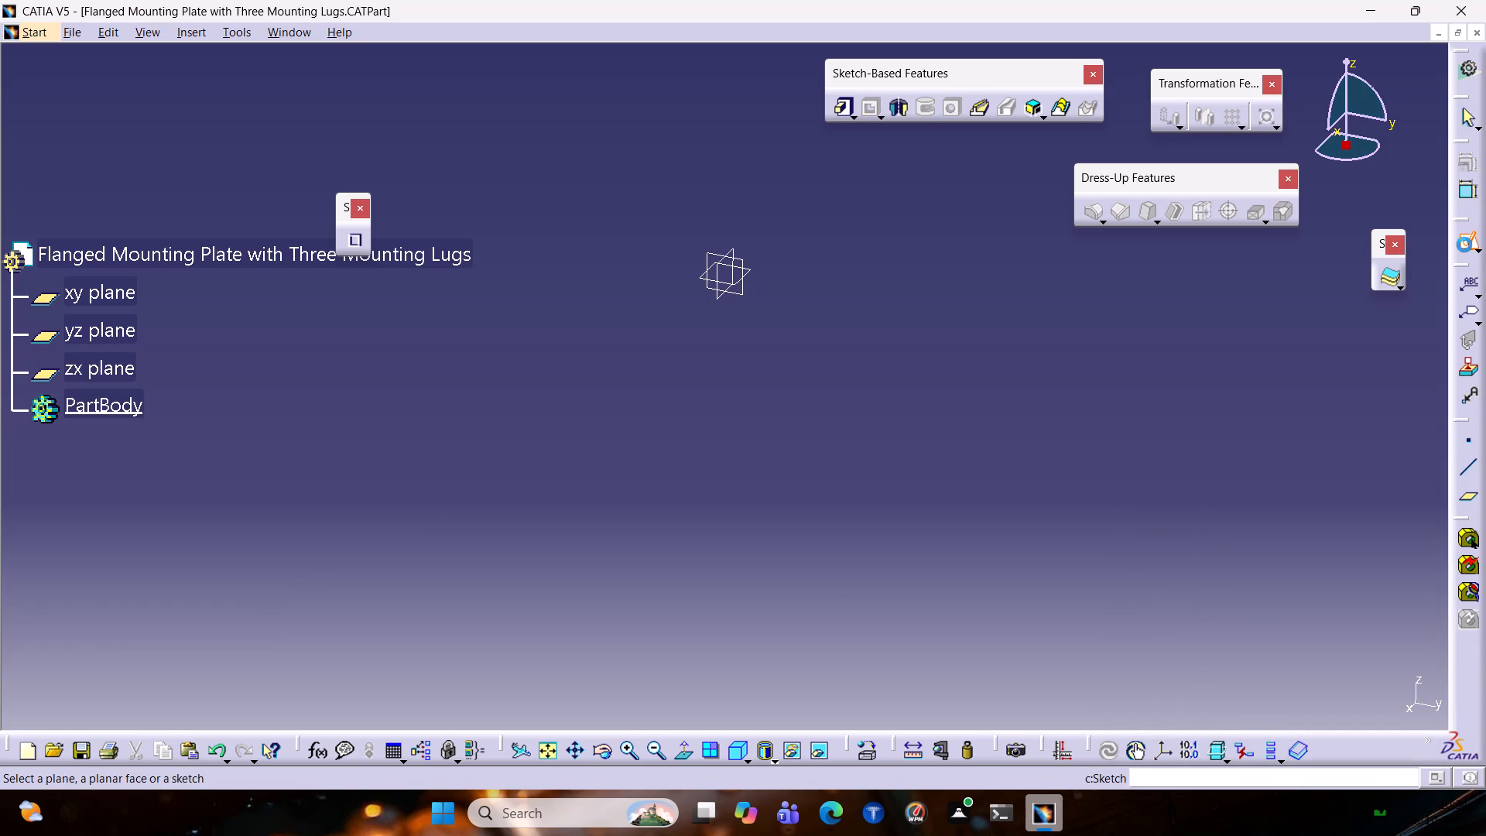
scroll(221, 233, down, 2)
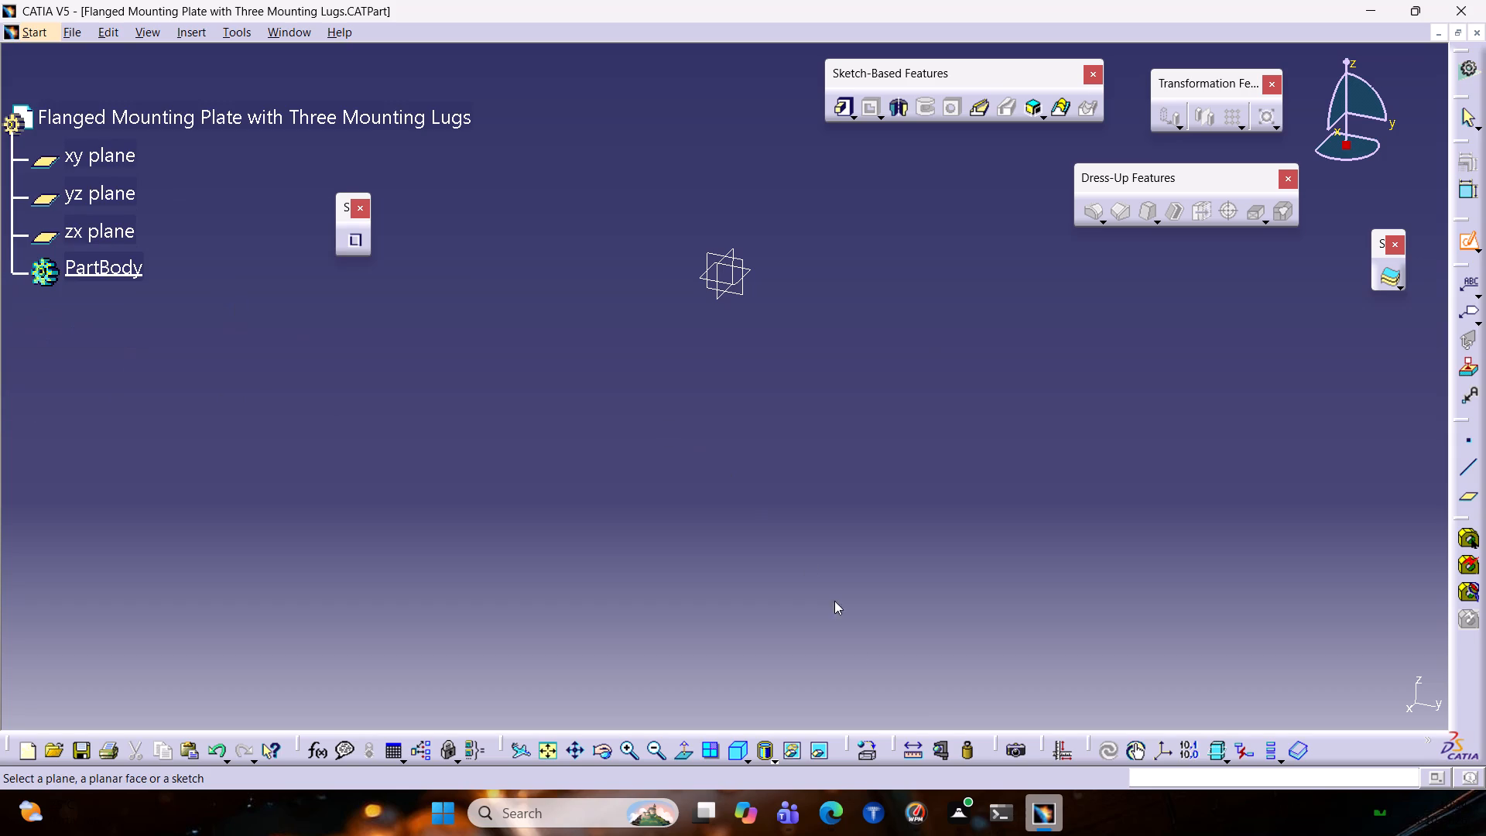
click(739, 259)
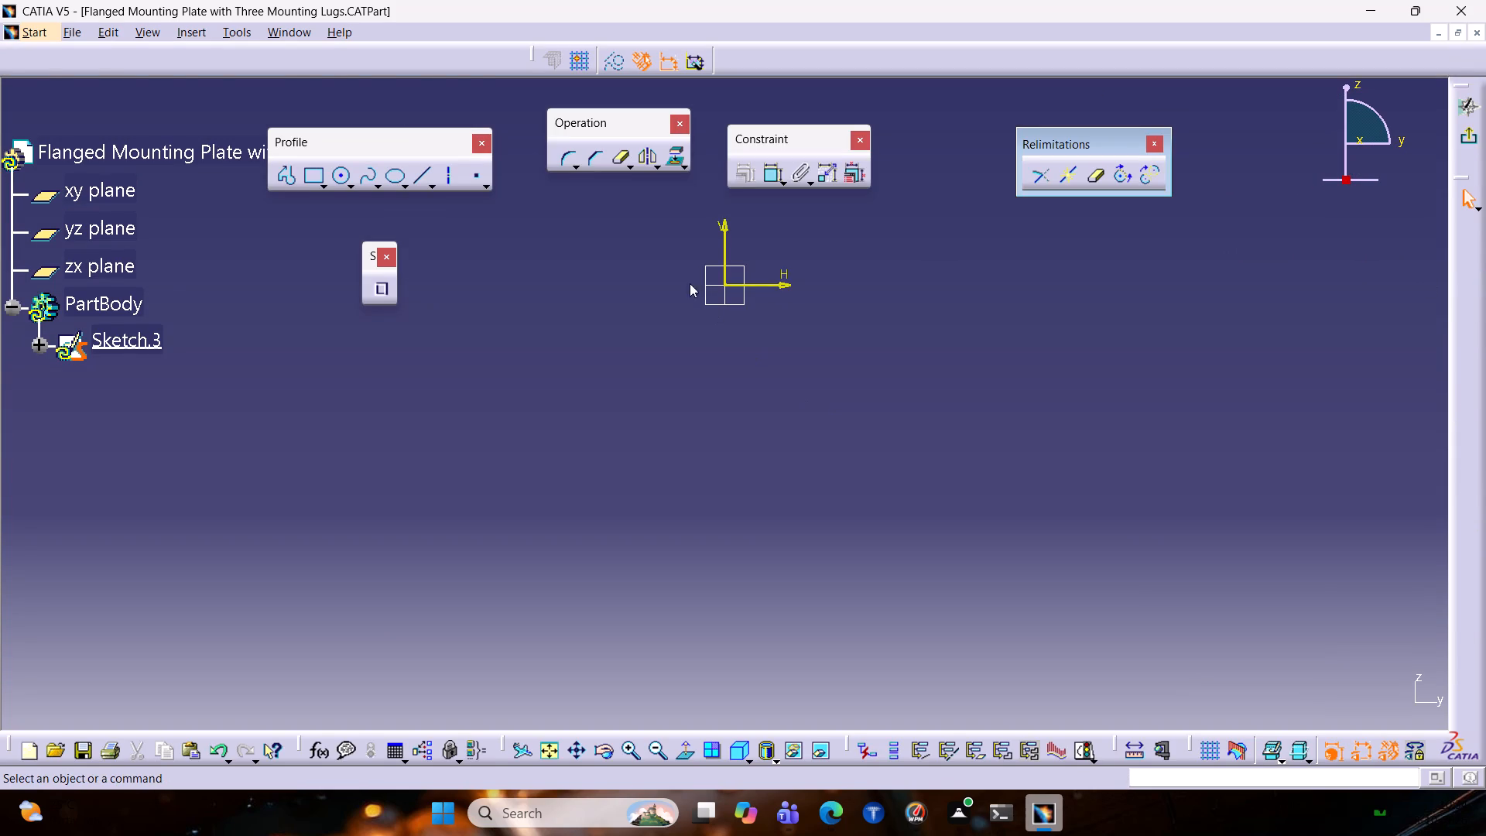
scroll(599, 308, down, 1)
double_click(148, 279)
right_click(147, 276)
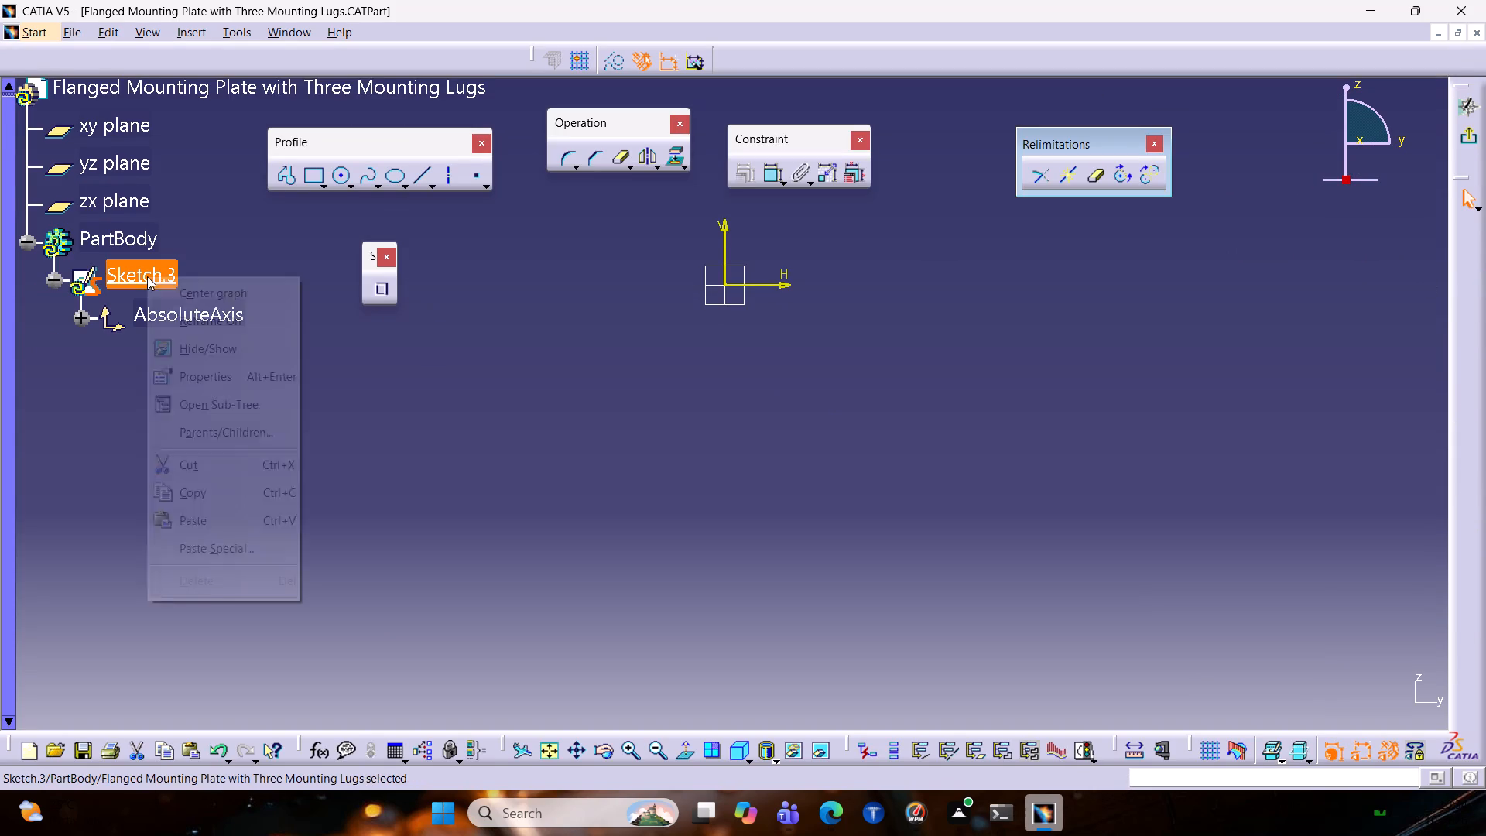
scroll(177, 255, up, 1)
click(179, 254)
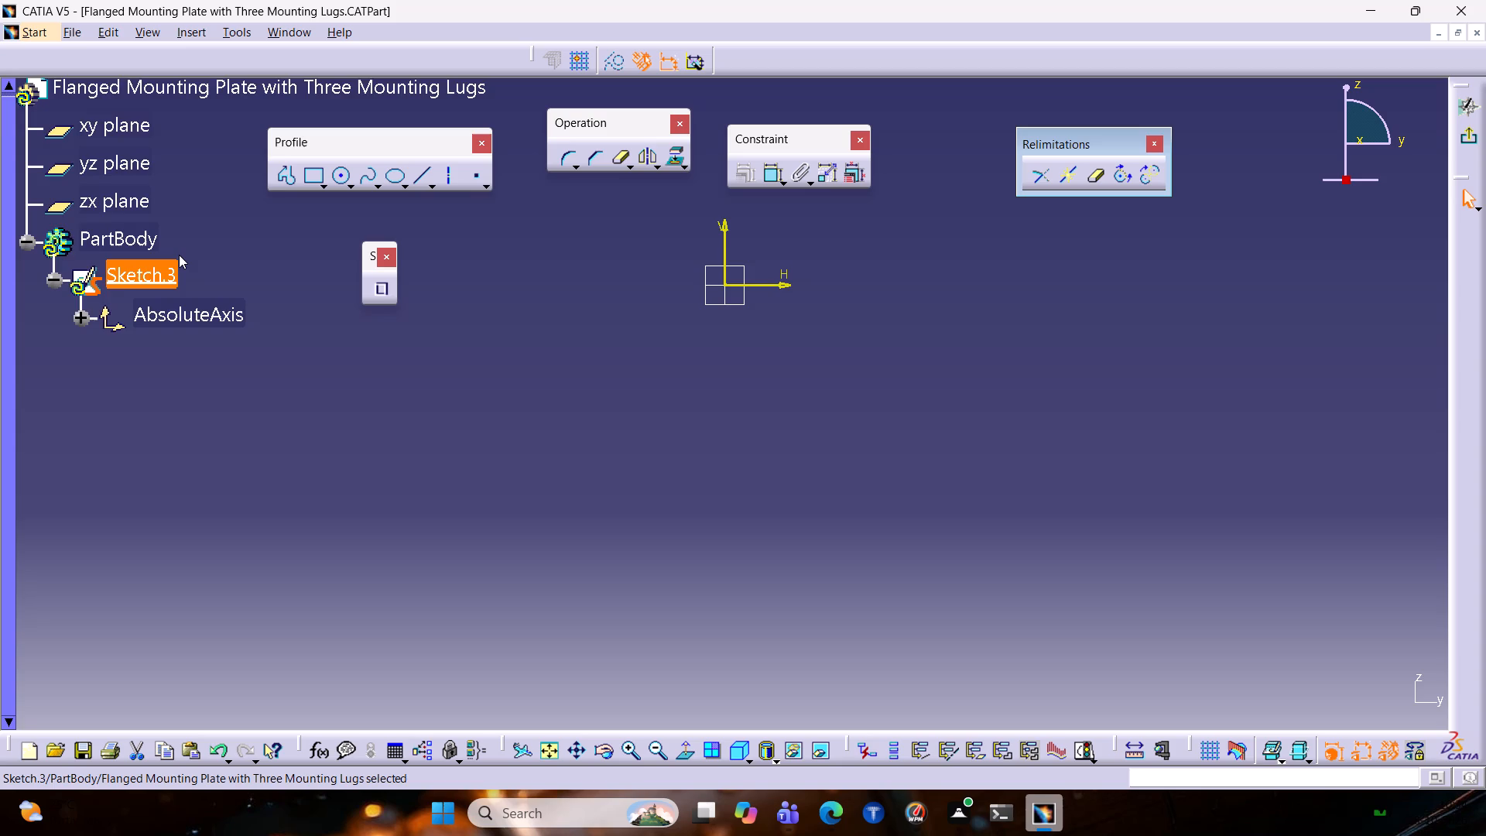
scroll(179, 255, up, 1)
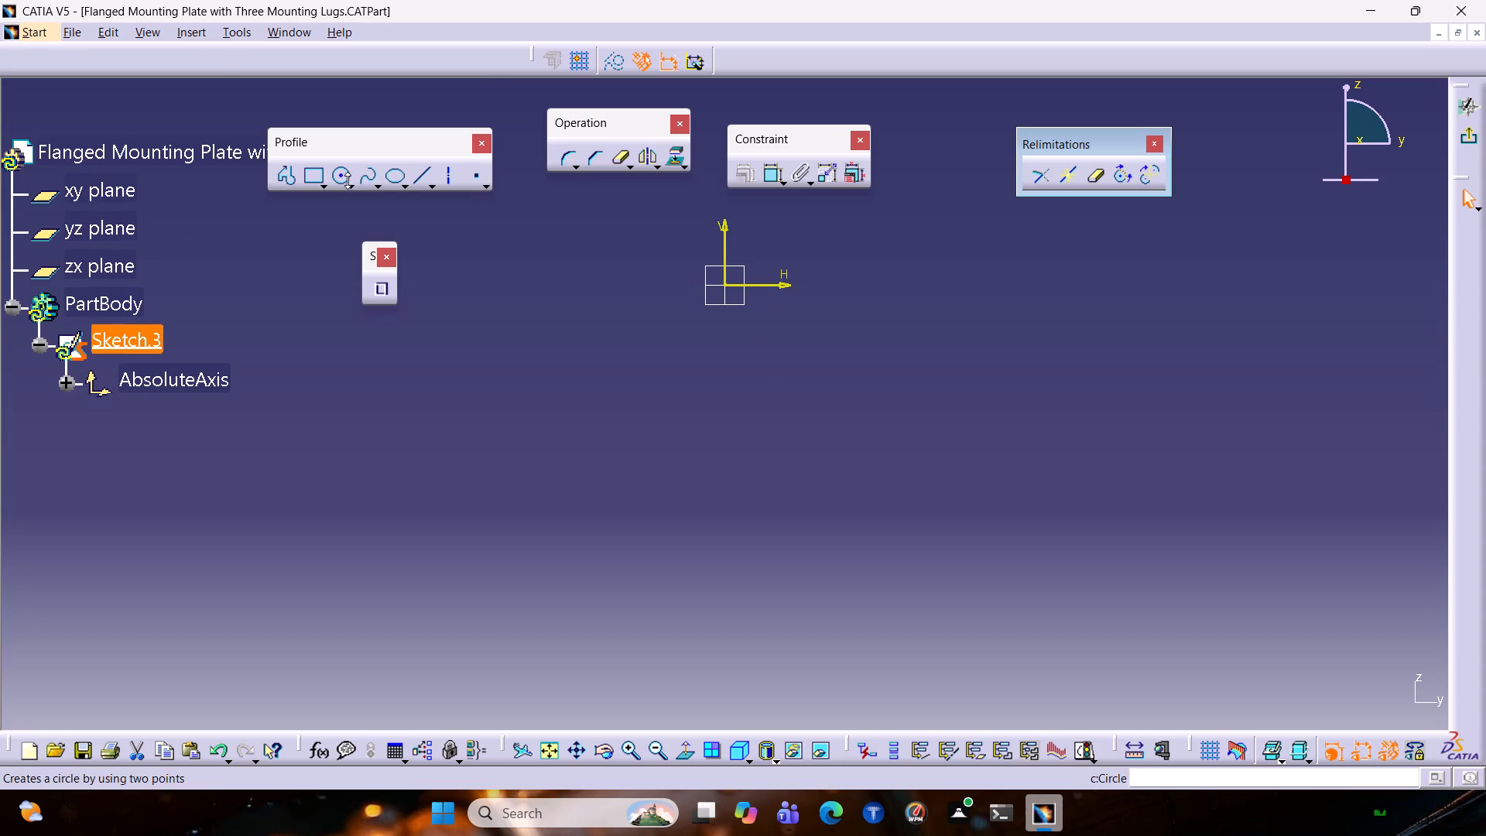
Draw a circle about 90 mm in diameter centred on the sketch origin and dimension its diameter.
double_click(338, 176)
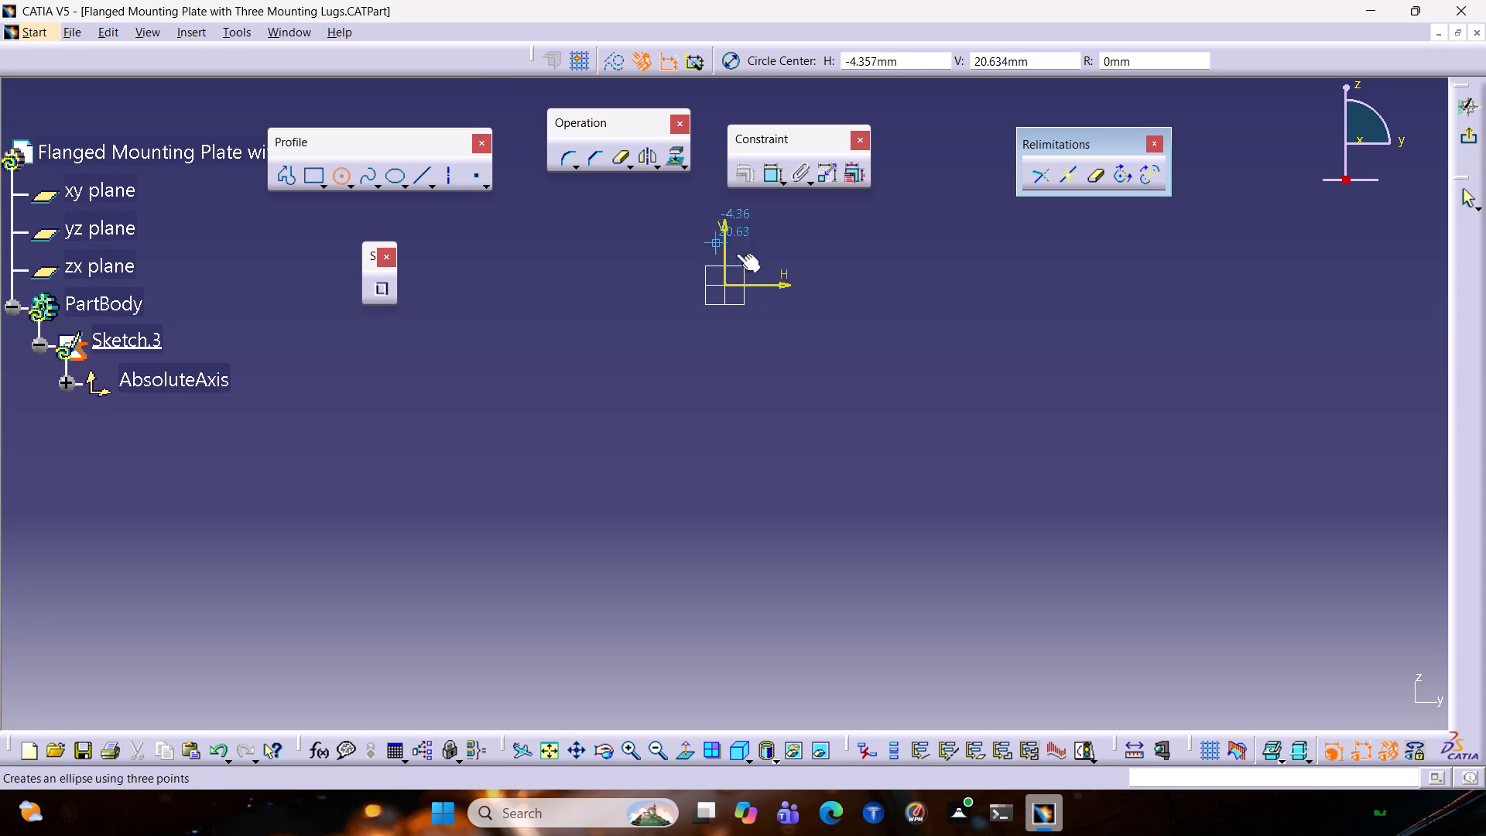
click(725, 287)
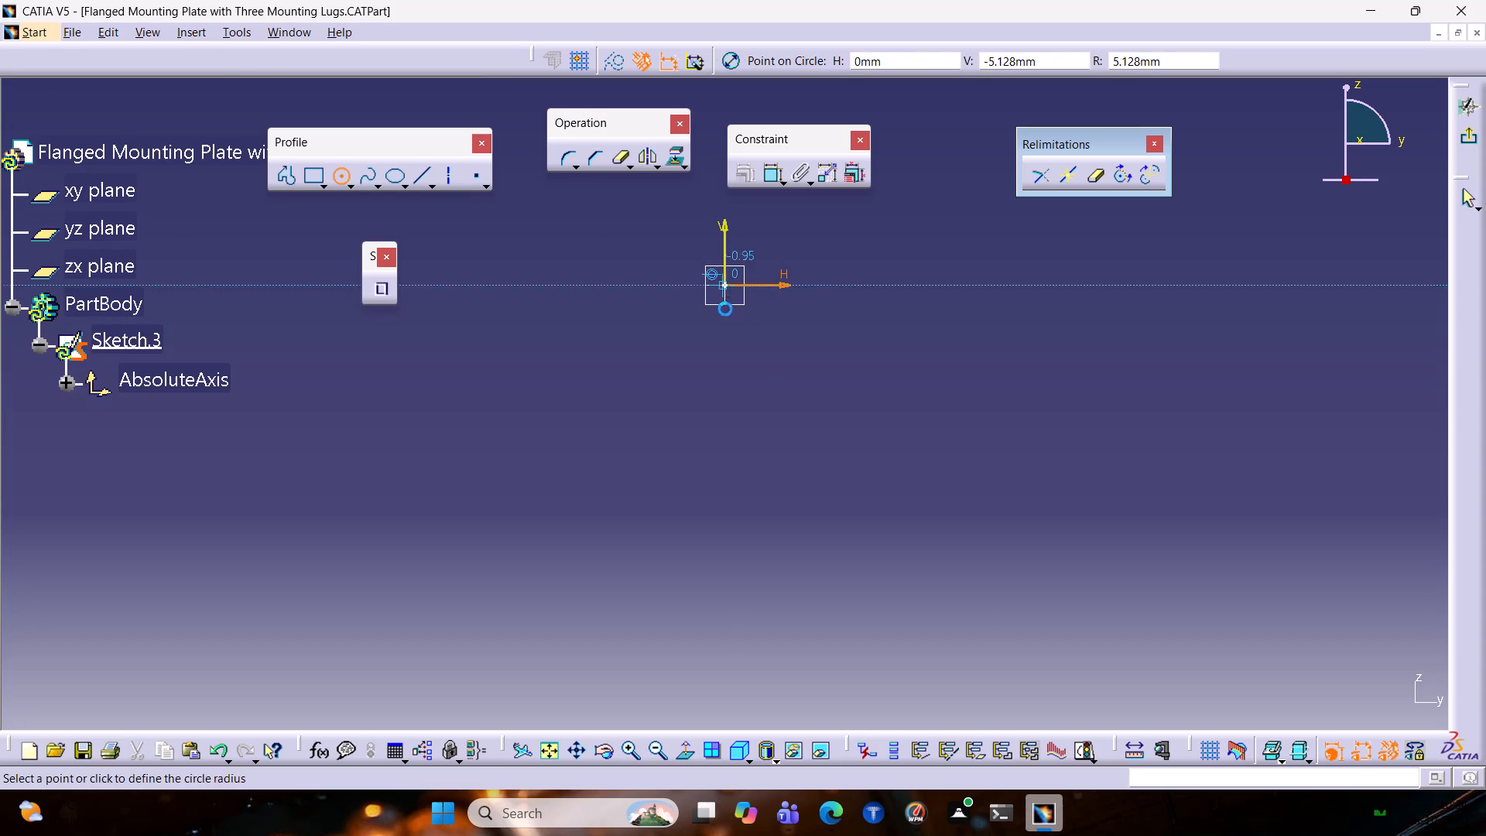
click(761, 373)
click(765, 176)
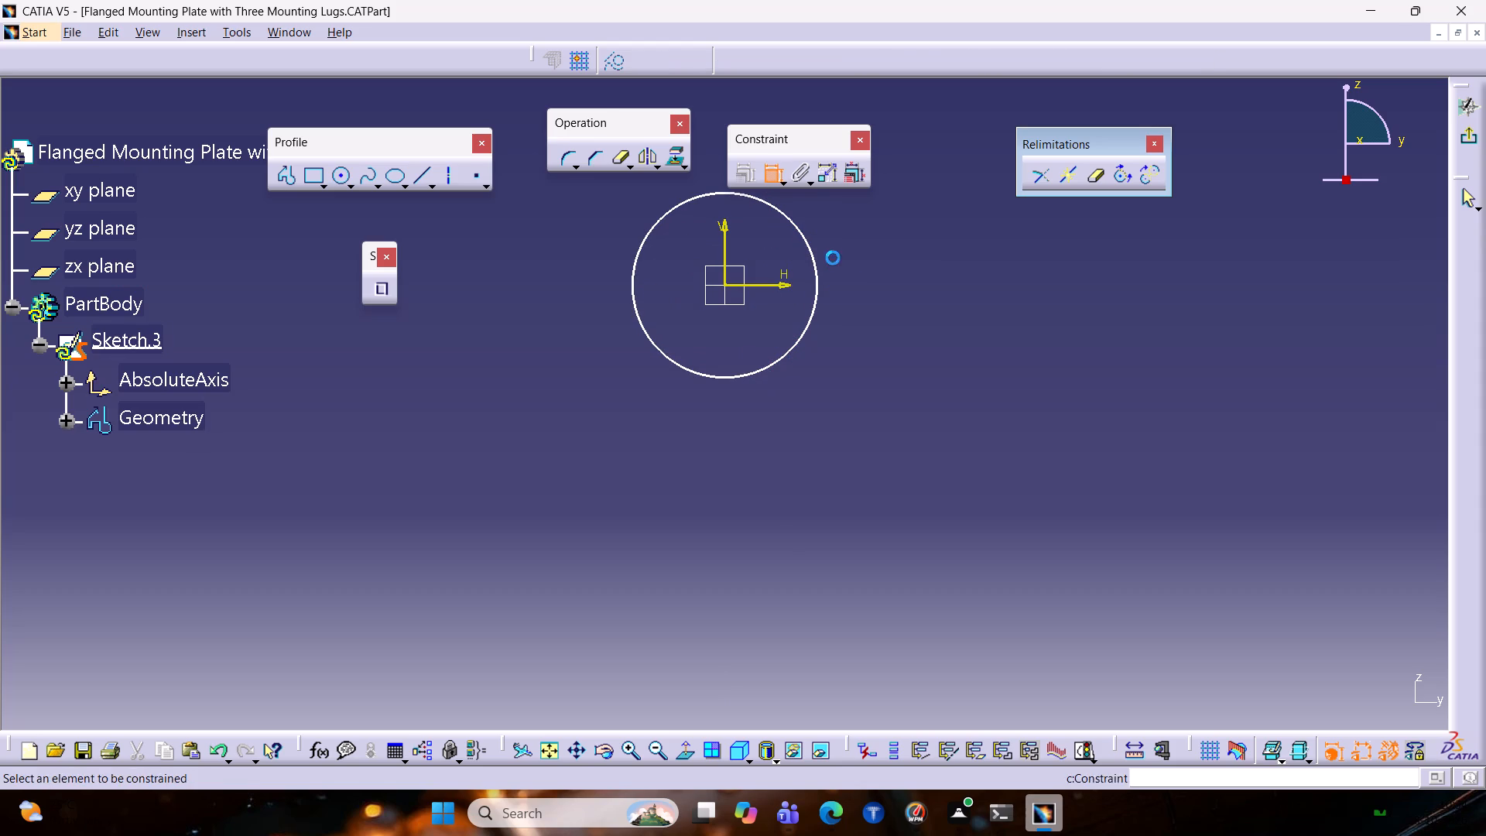
click(913, 296)
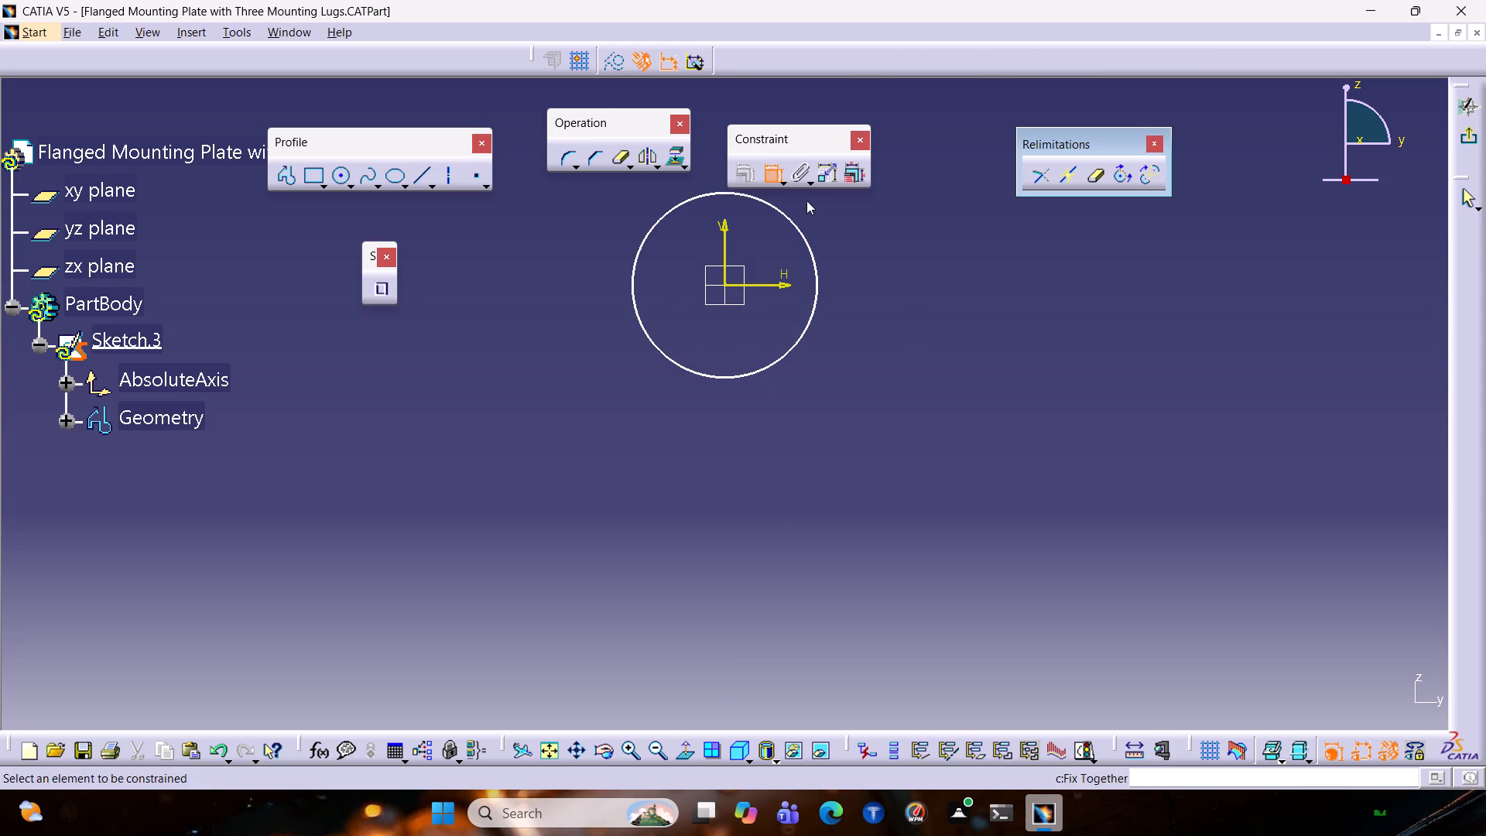
click(769, 178)
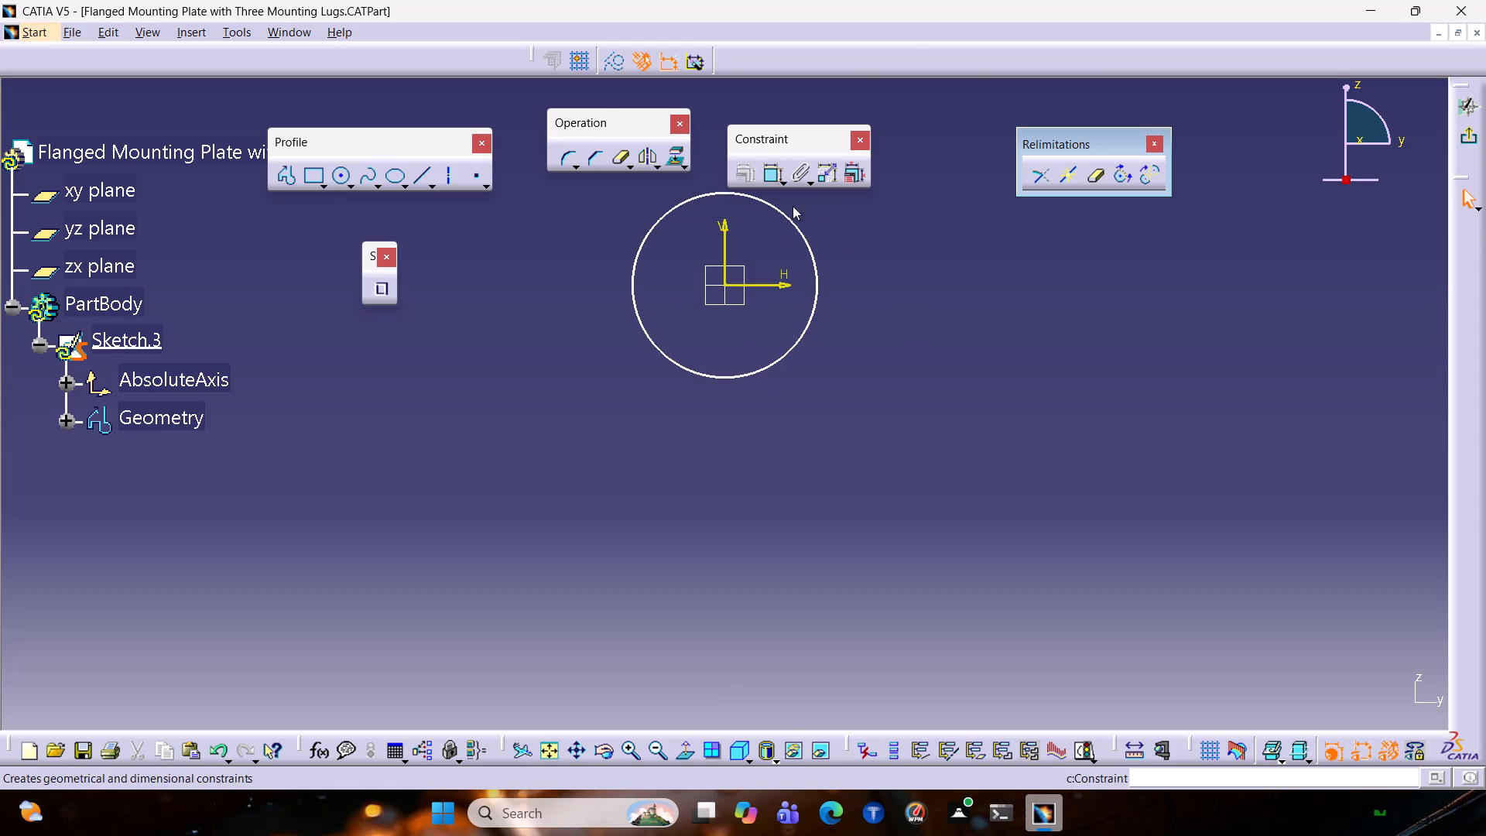
click(769, 173)
click(786, 214)
click(852, 240)
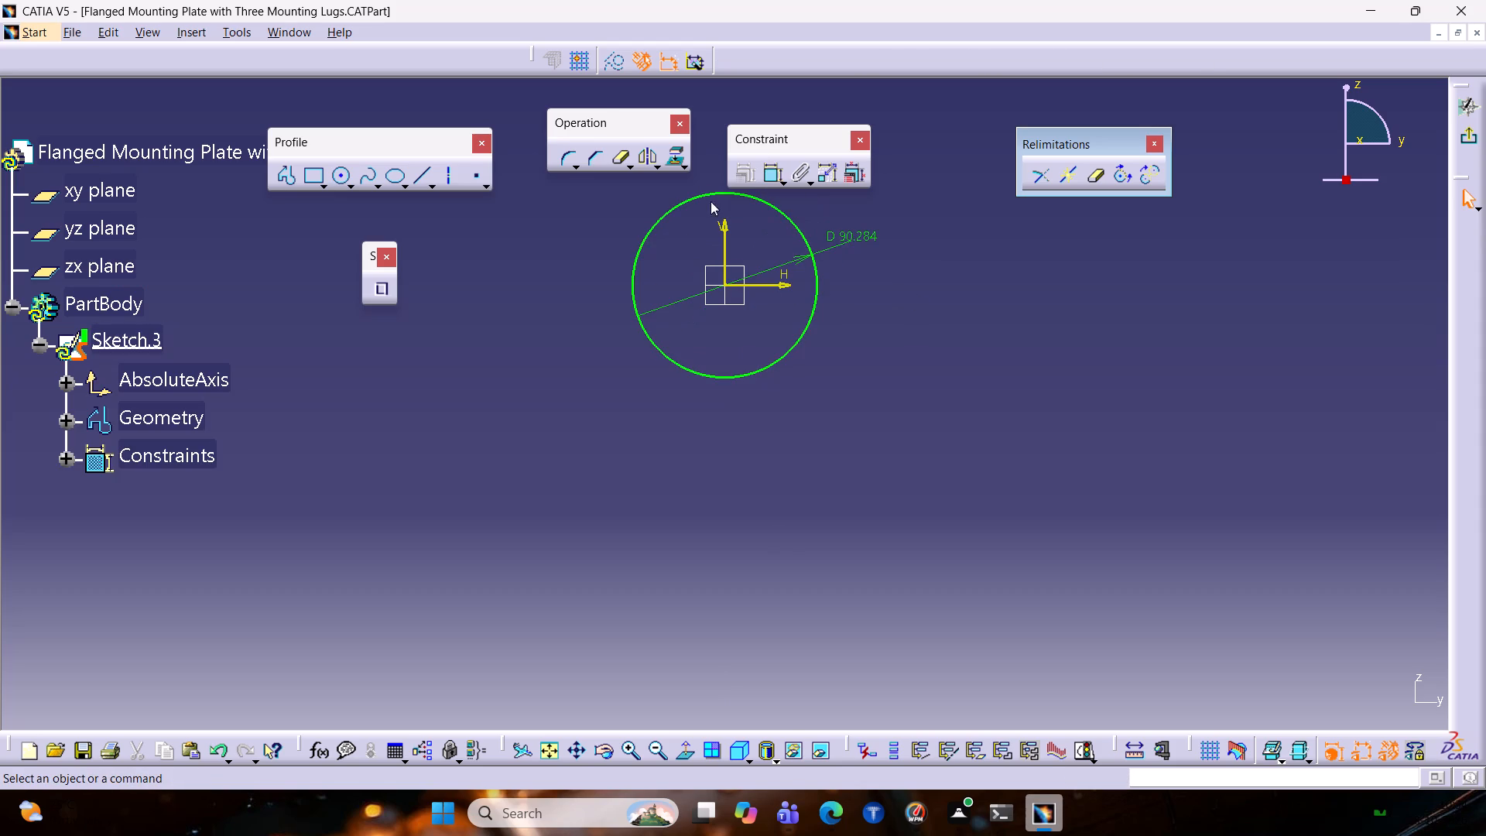
Draw a second circle about 54 mm in diameter centred on the origin and dimension its diameter.
click(350, 173)
double_click(340, 176)
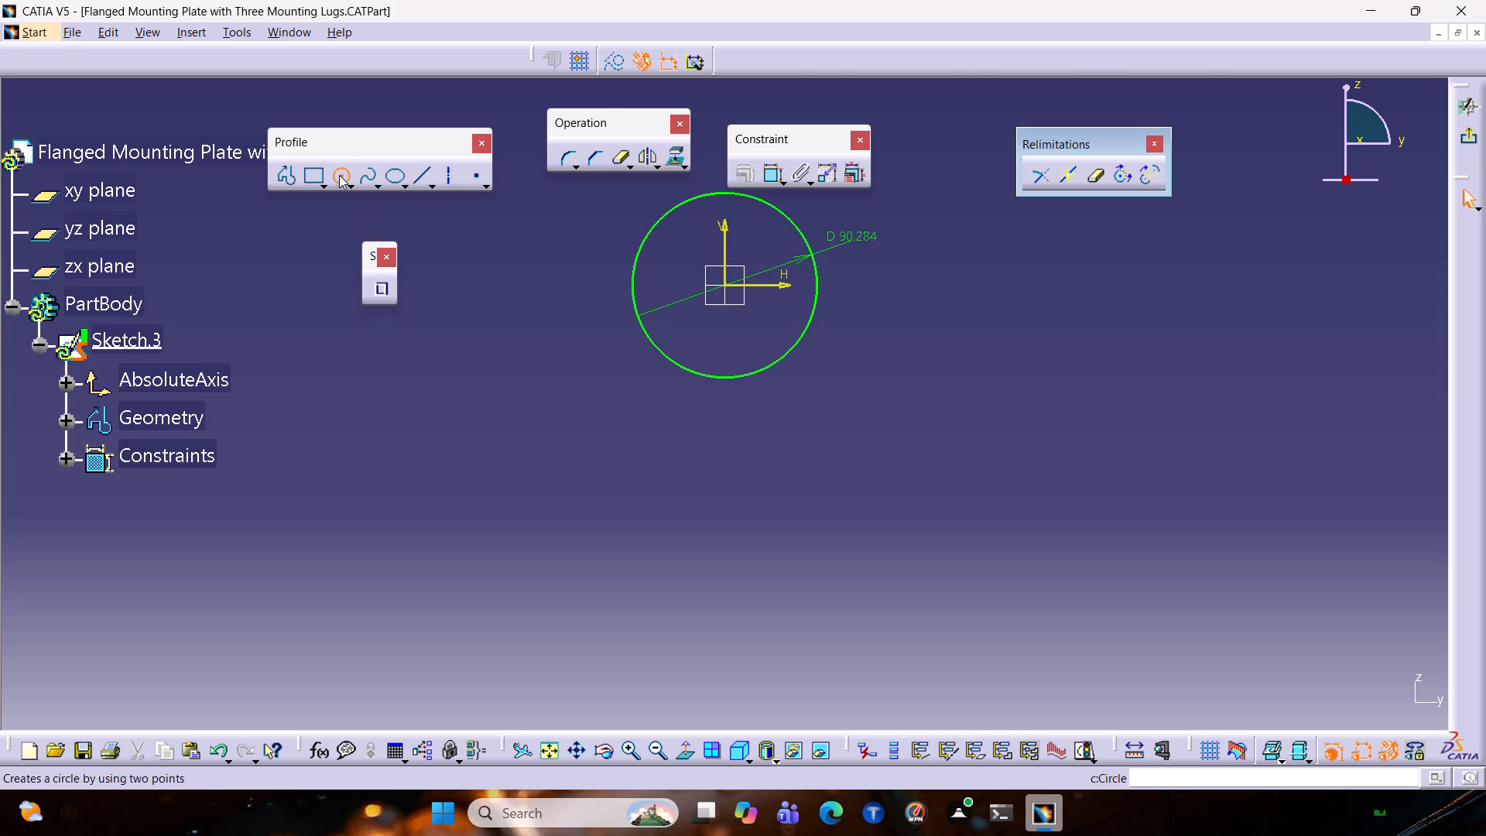
click(724, 283)
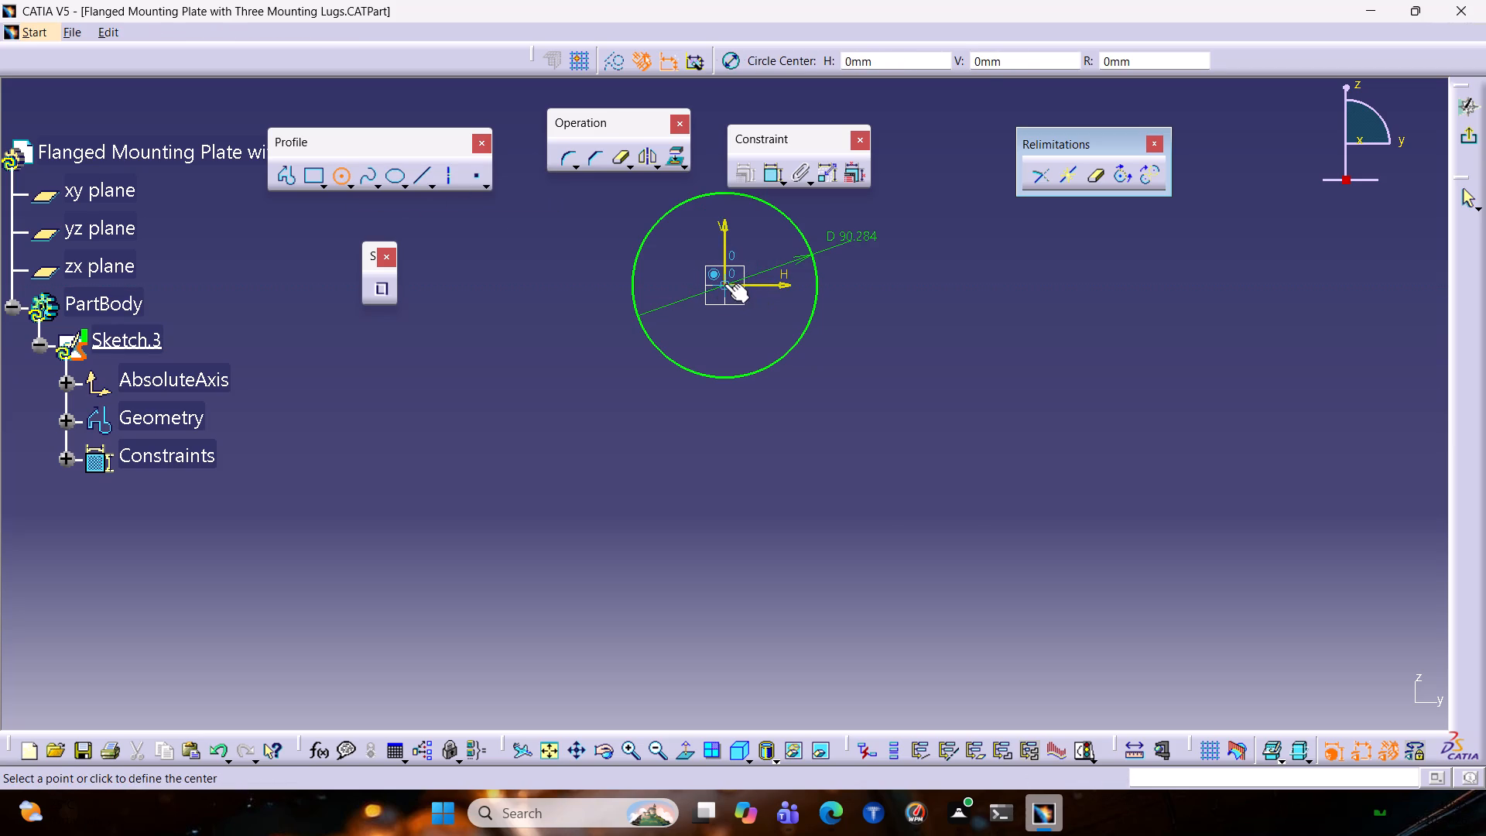
click(747, 337)
click(769, 175)
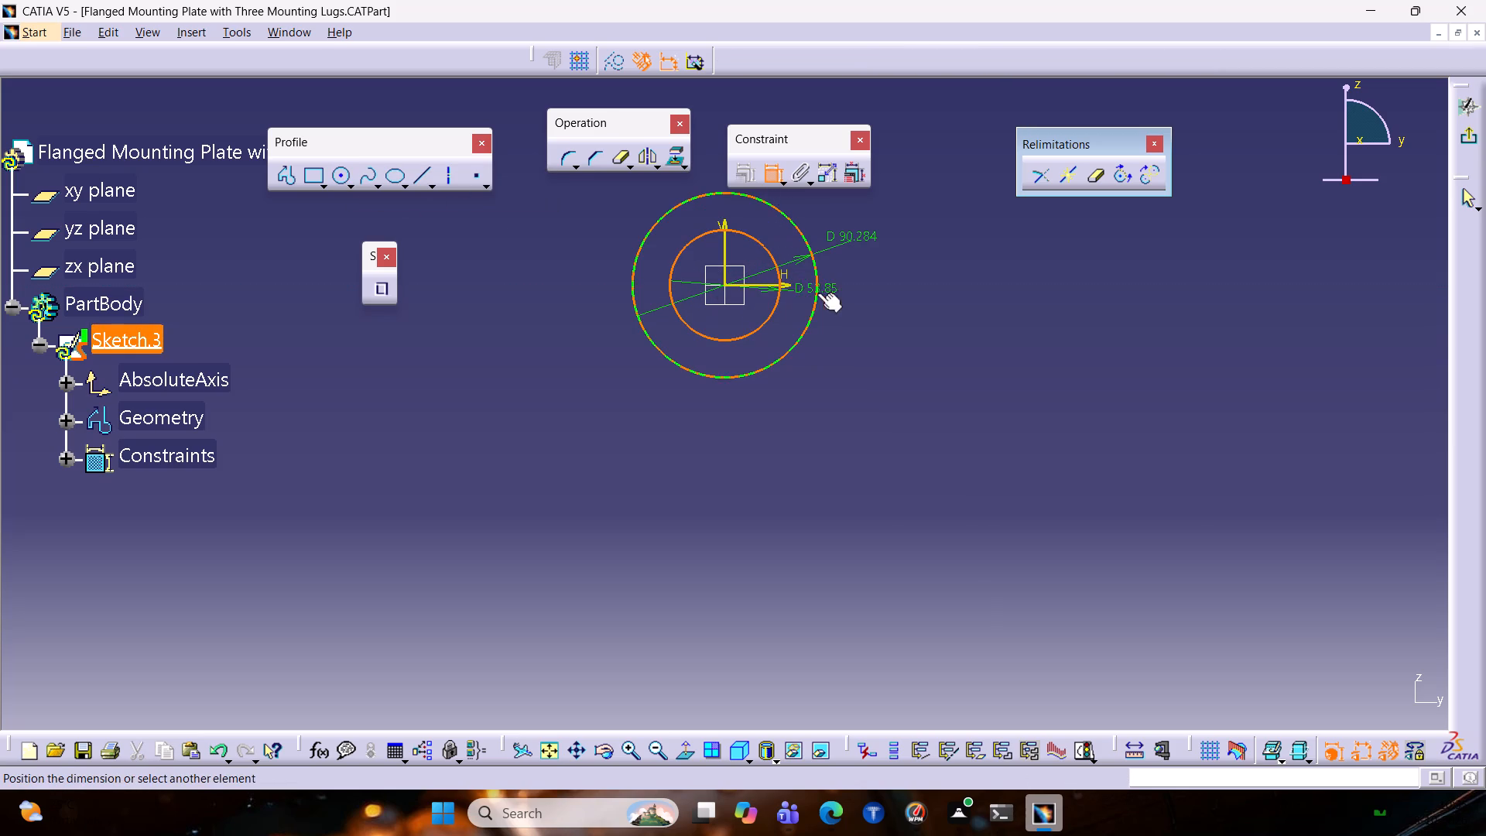
click(840, 295)
drag(843, 288, 876, 286)
click(854, 384)
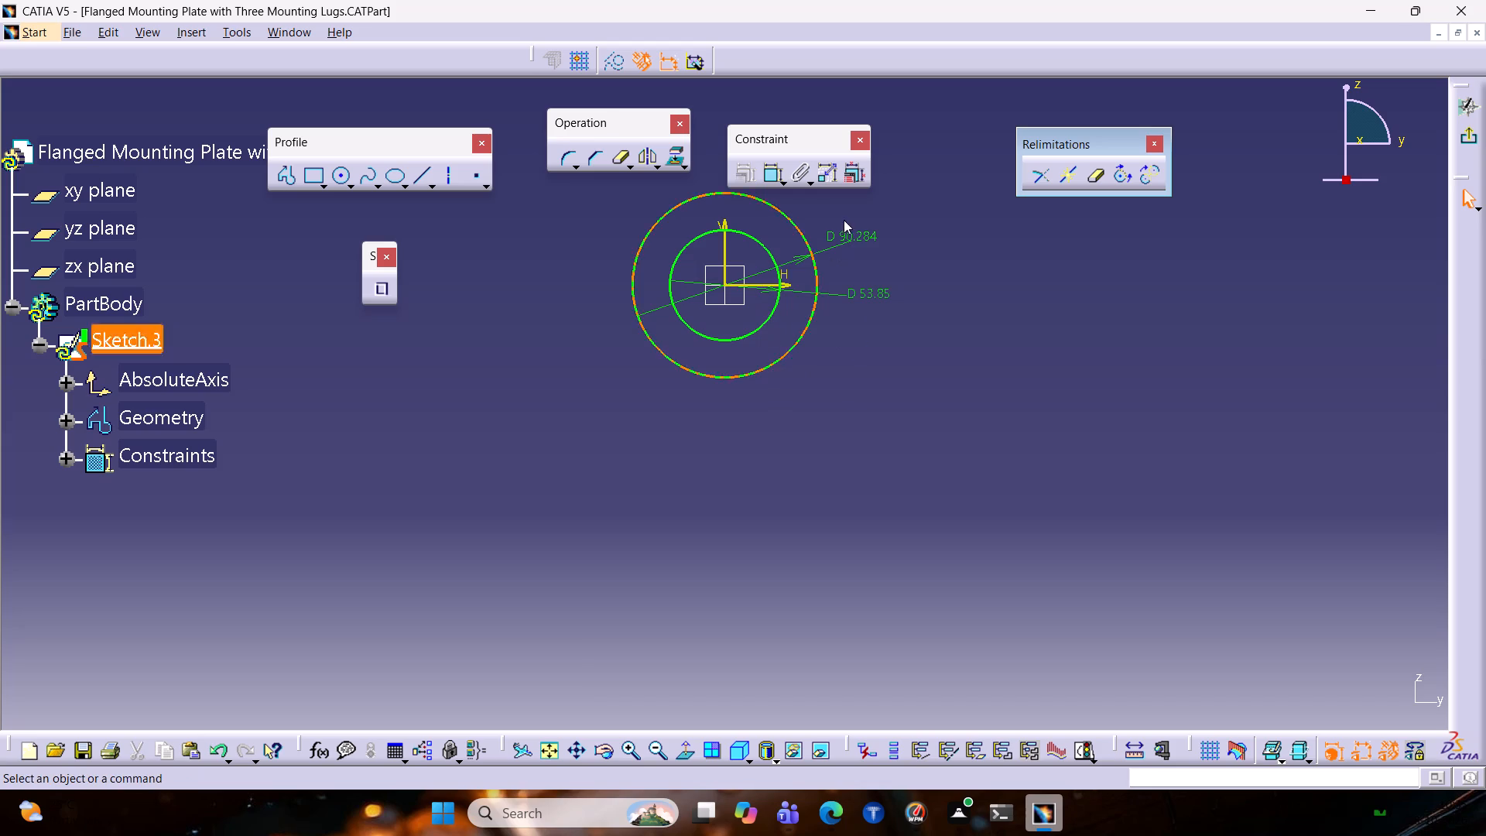
Set the first origin circle's diameter to 40 mm and the second one's to 62 mm.
double_click(847, 235)
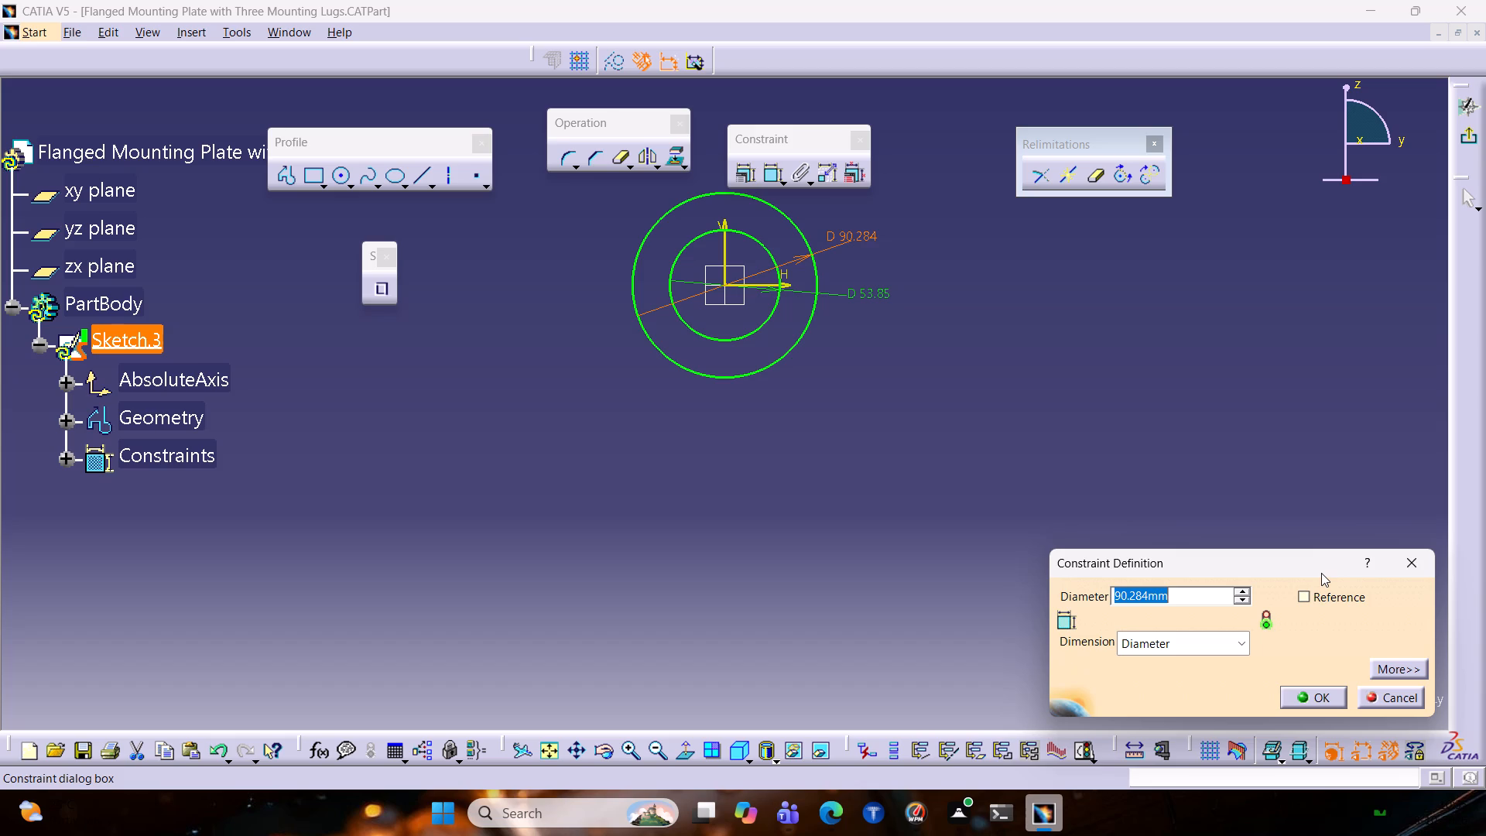
text(40)
key(Return)
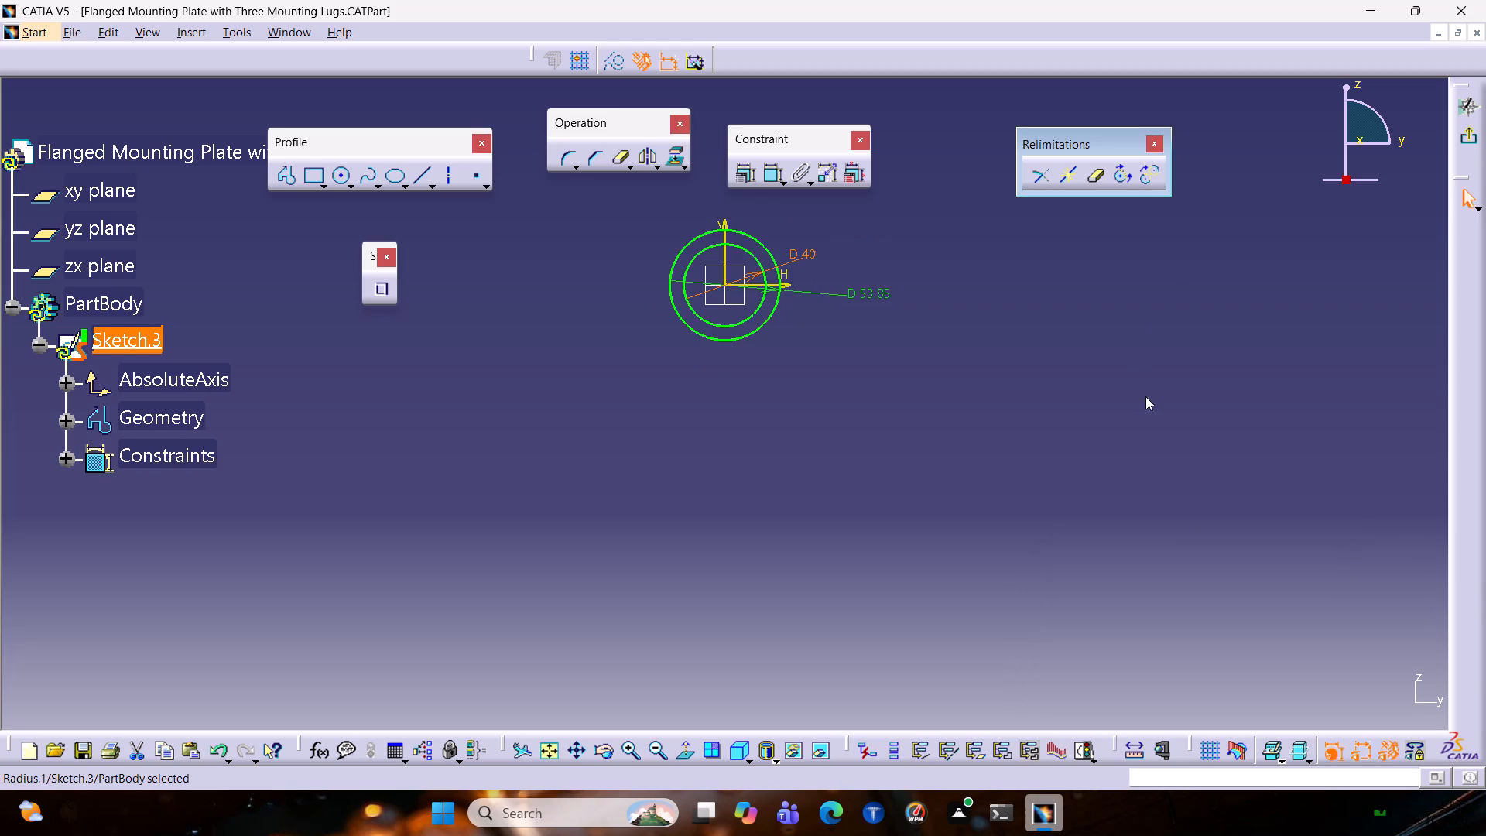
double_click(871, 293)
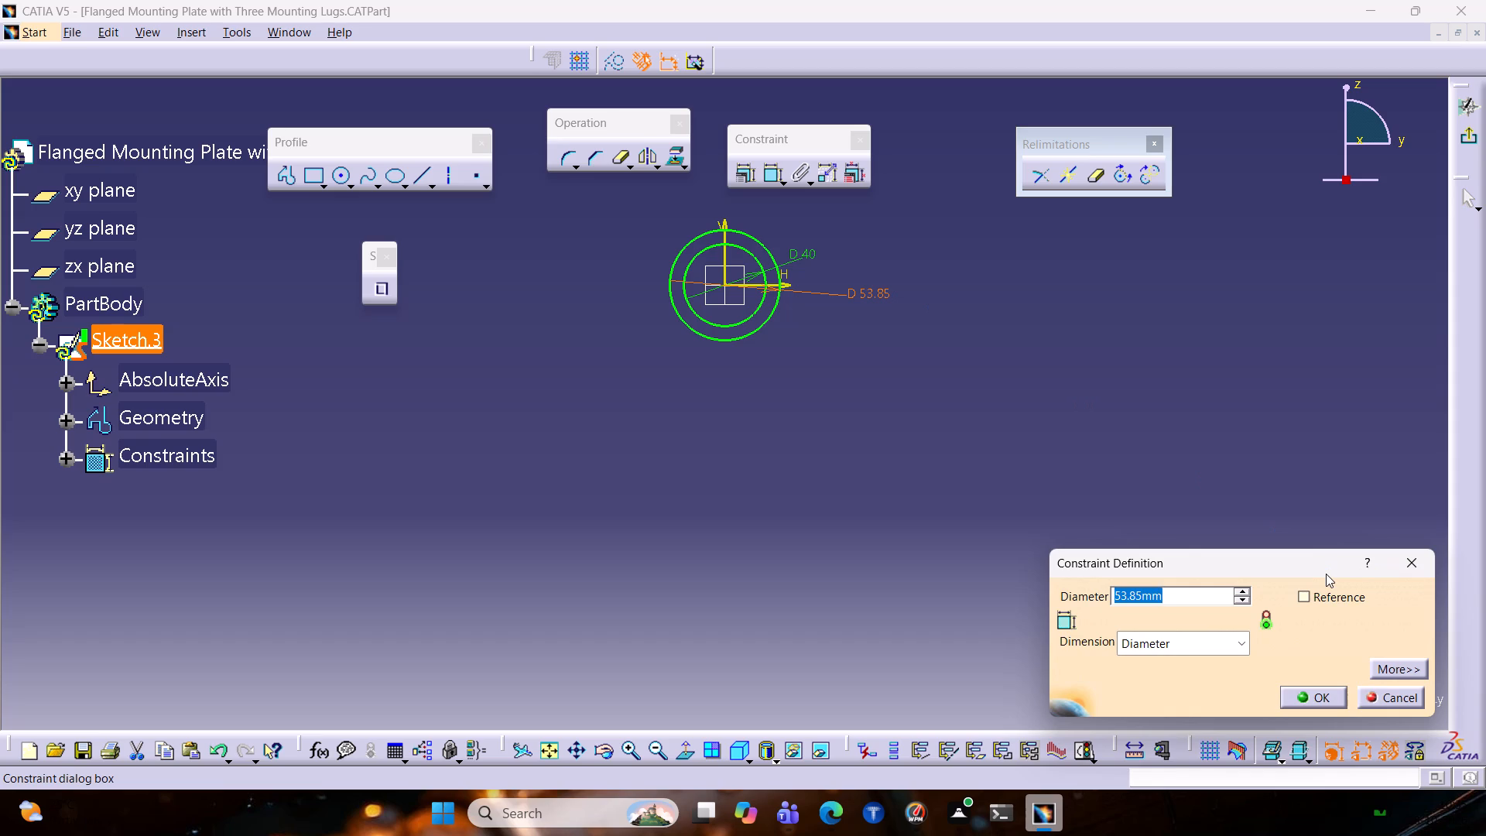
text(62)
key(Return)
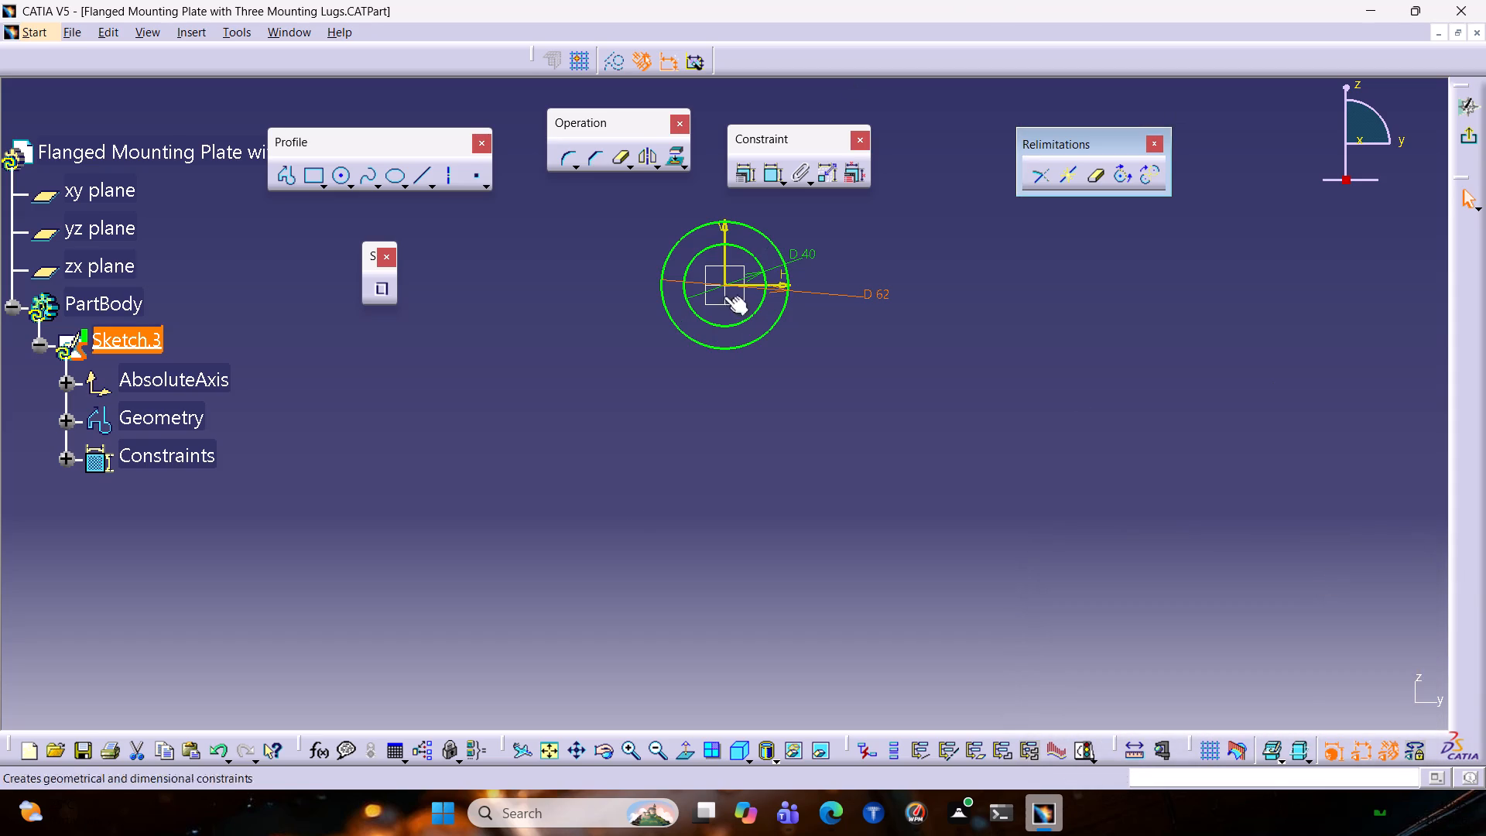
Draw two concentric circles, about 51 mm and 21 mm in diameter, directly below the origin on the vertical axis.
click(343, 175)
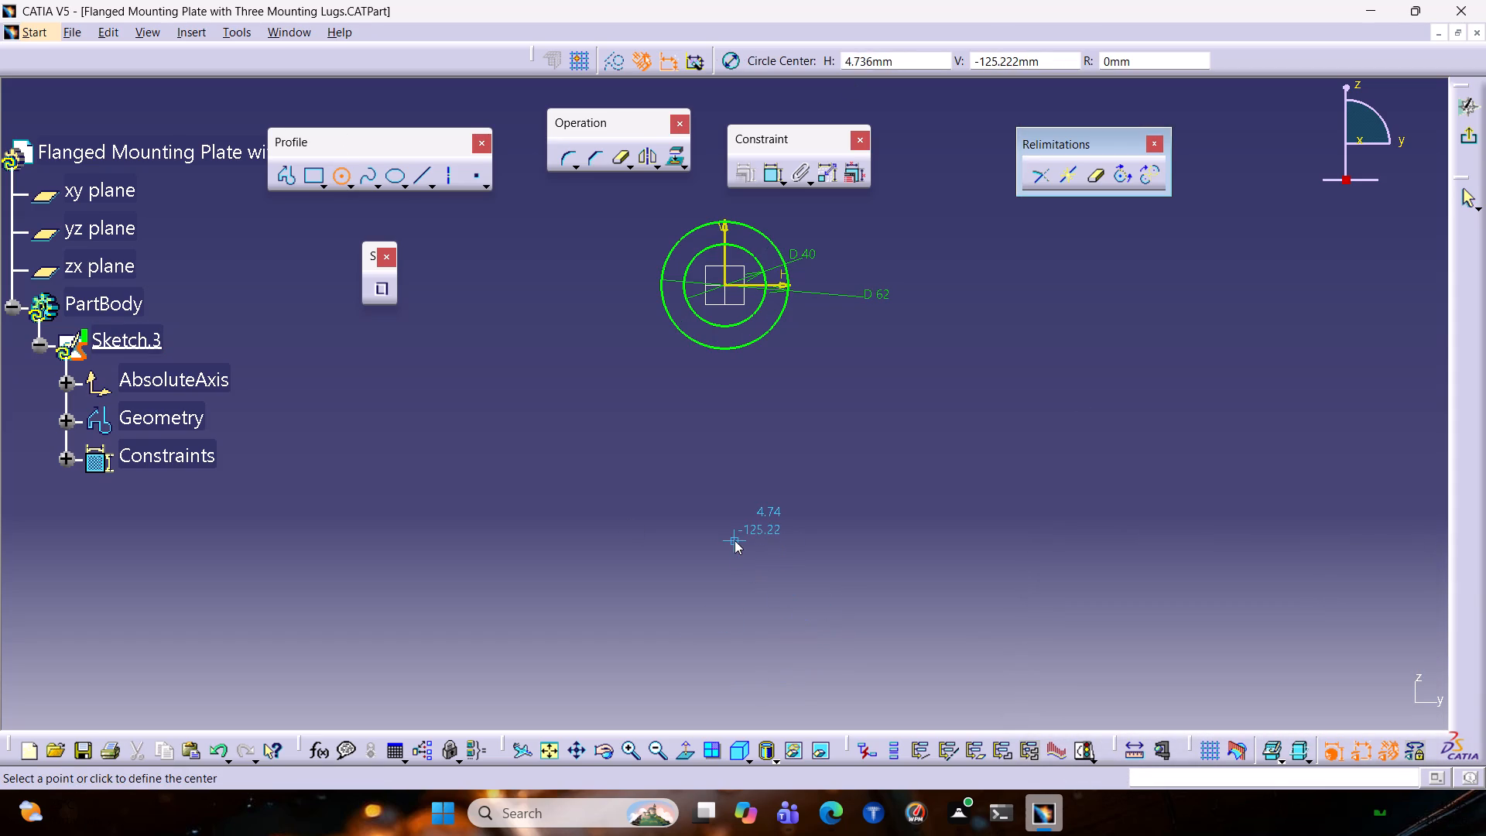
click(724, 534)
click(743, 583)
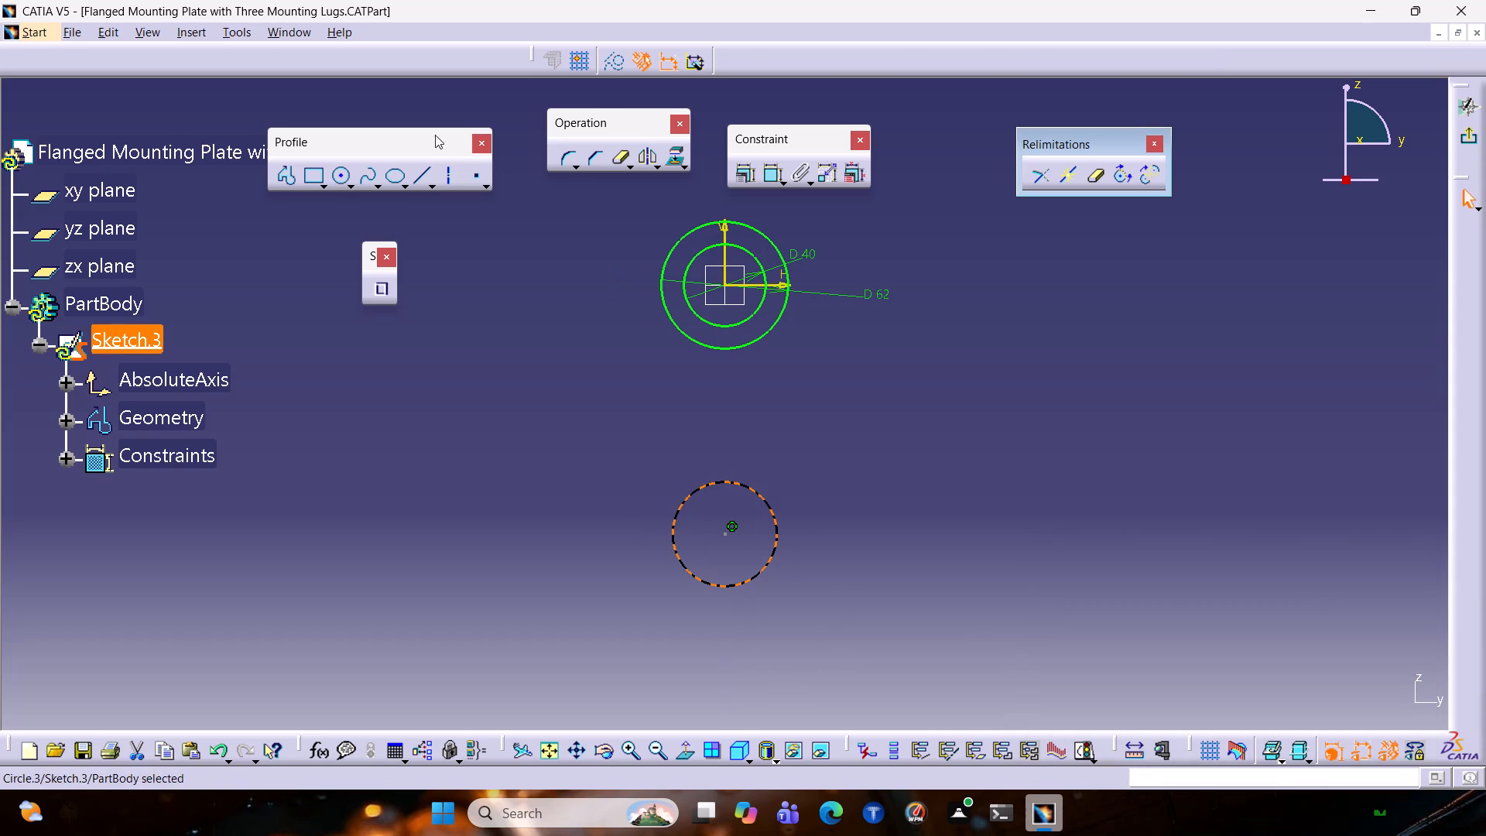
click(336, 177)
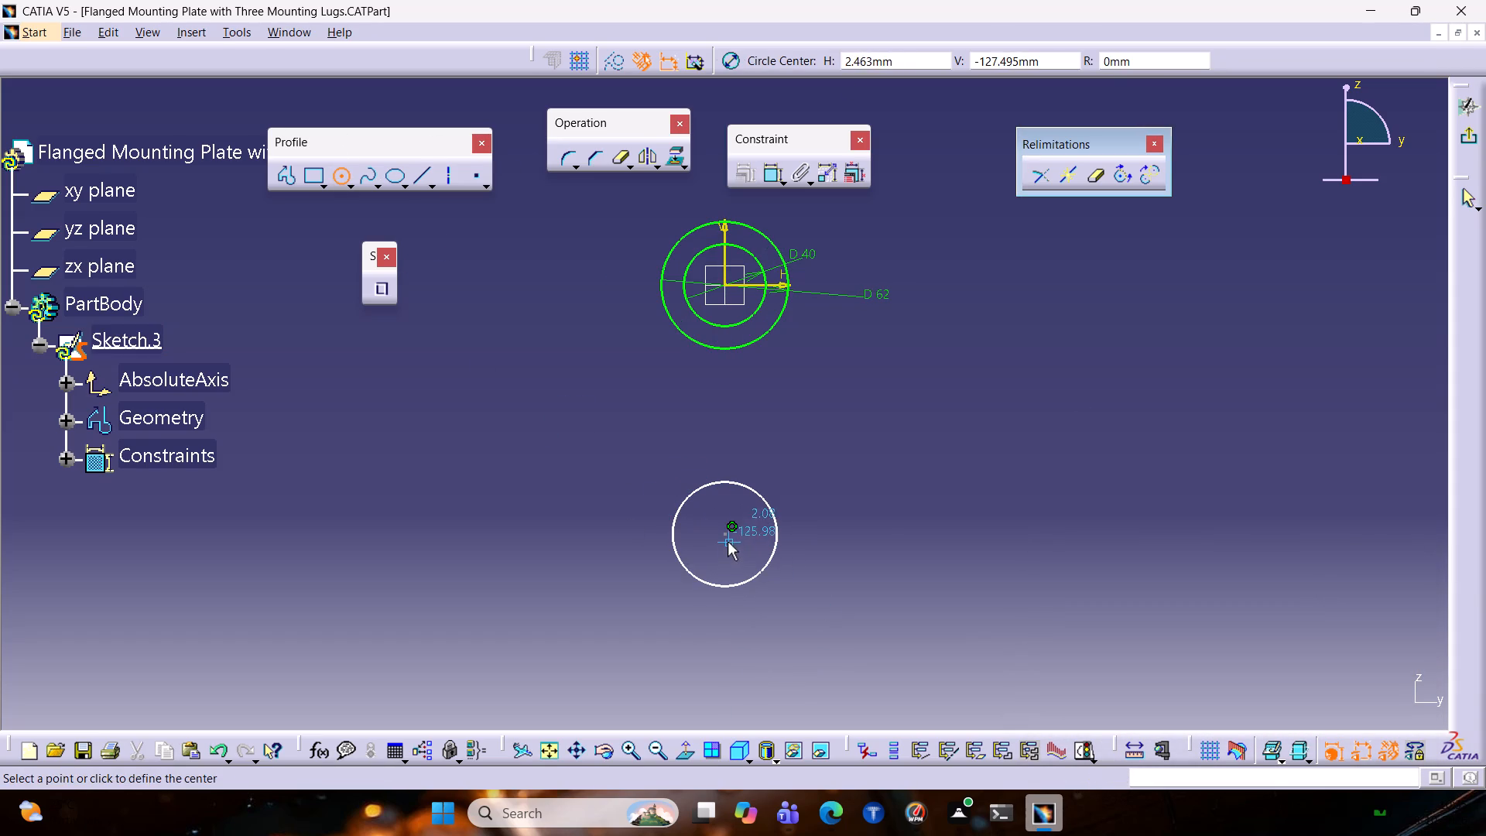
click(725, 533)
click(738, 554)
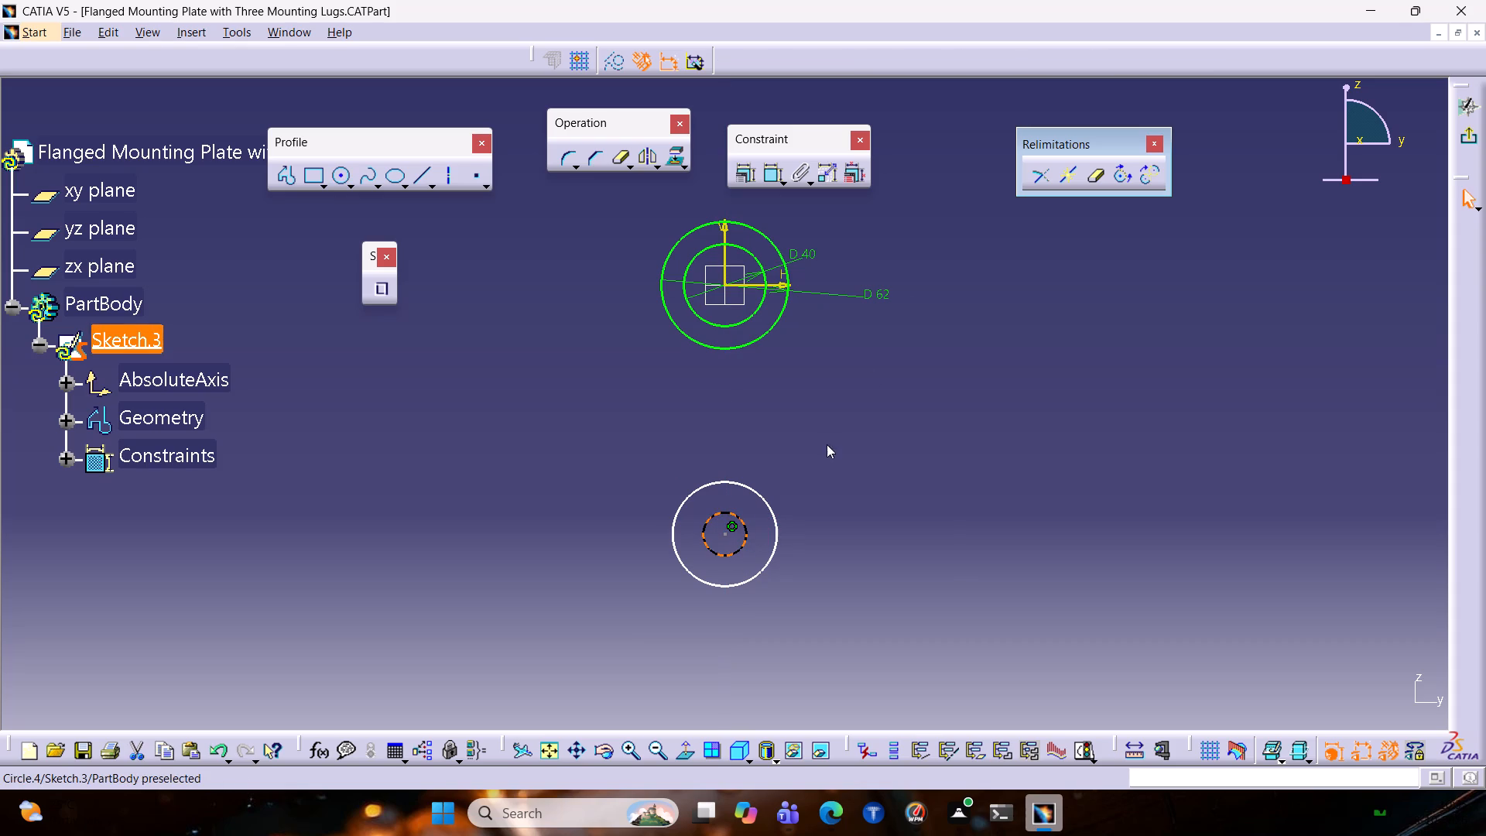
Dimension the diameters of the inner and outer circles below the origin.
click(767, 172)
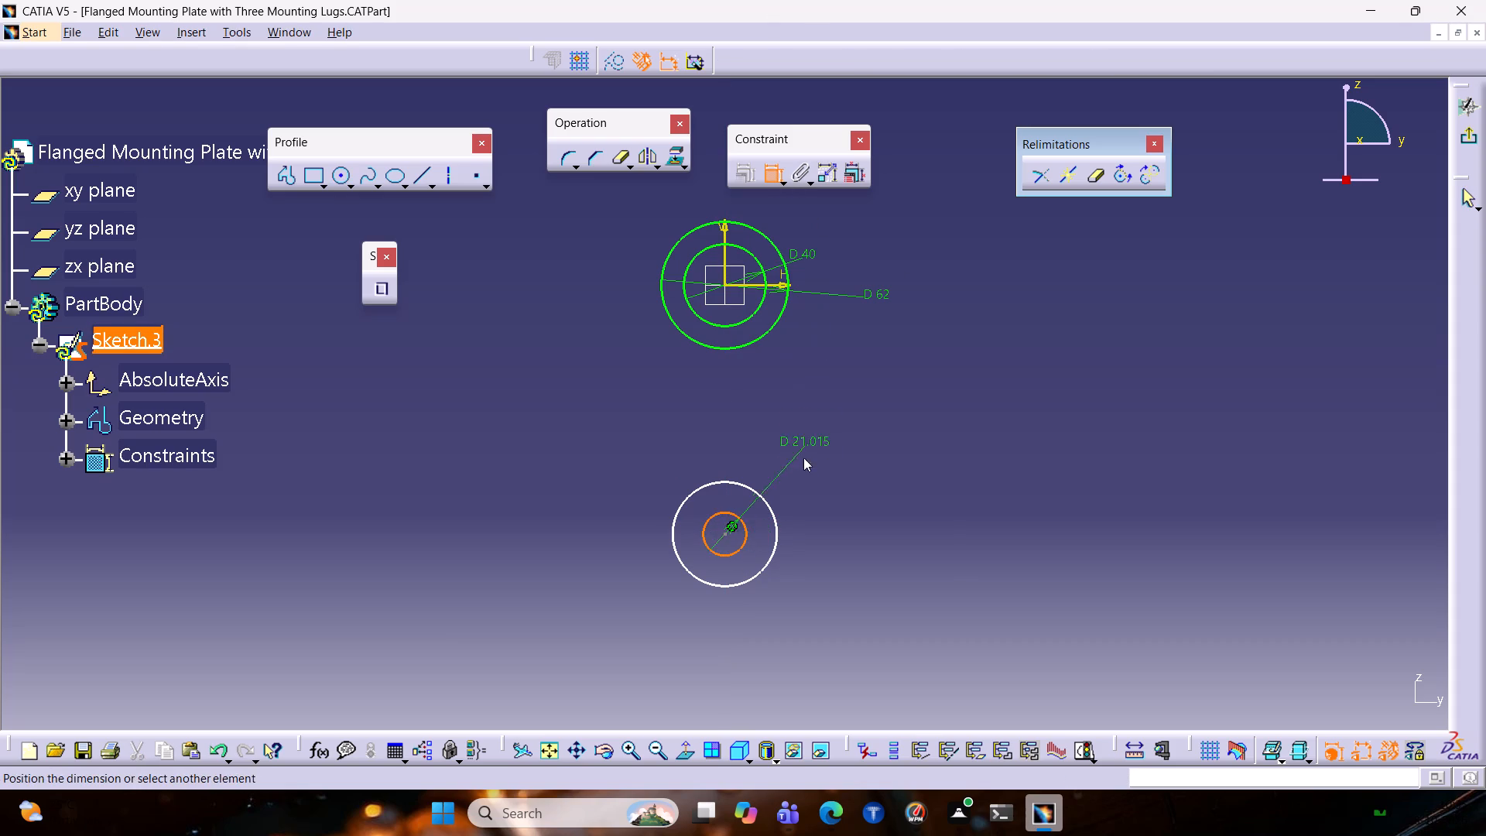
click(803, 521)
click(769, 560)
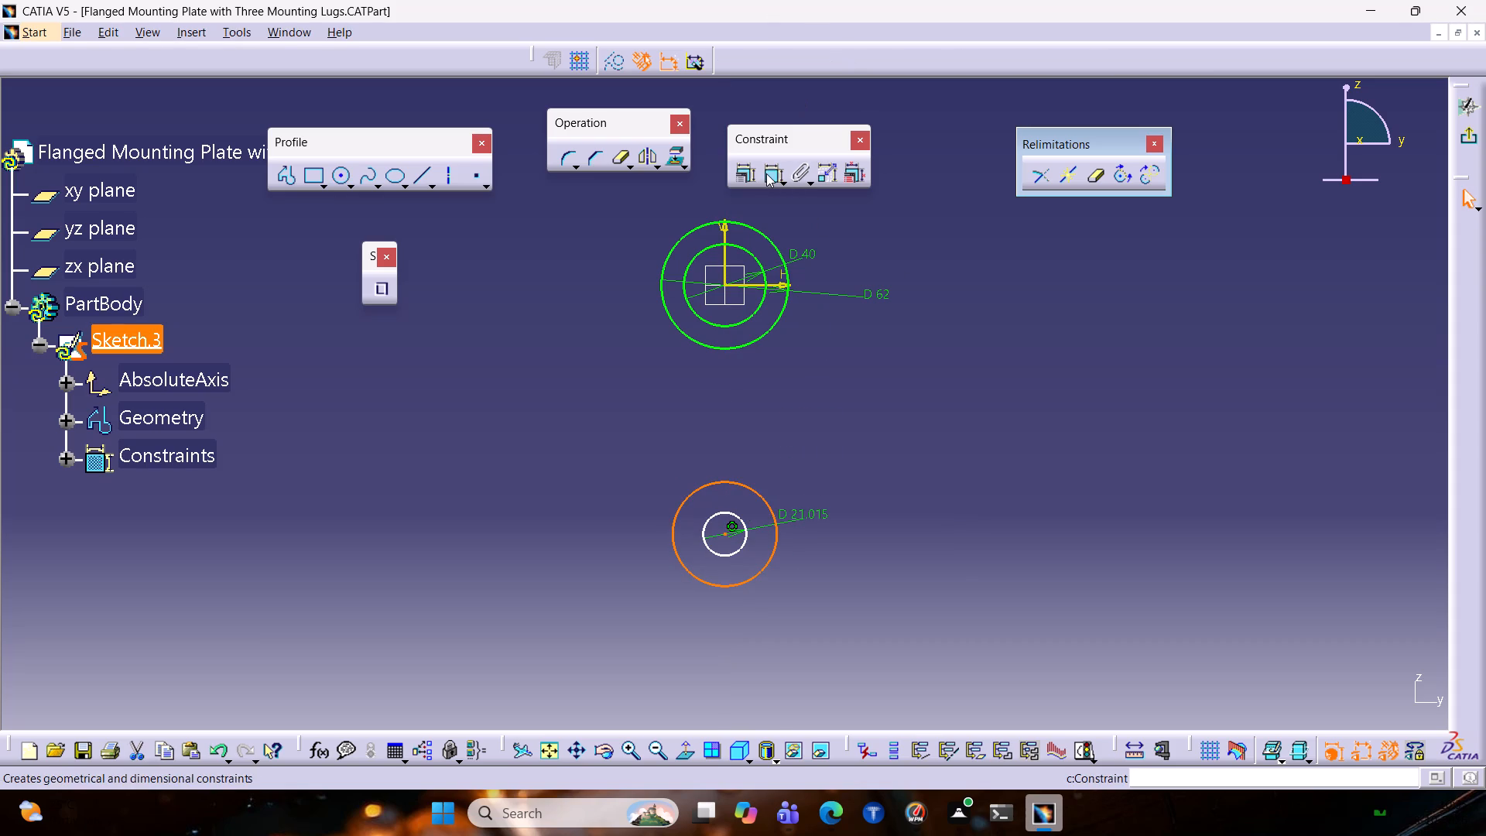
click(766, 173)
click(811, 568)
Set the lower pair's inner circle diameter to 20 mm and its outer circle diameter to 30 mm.
double_click(820, 513)
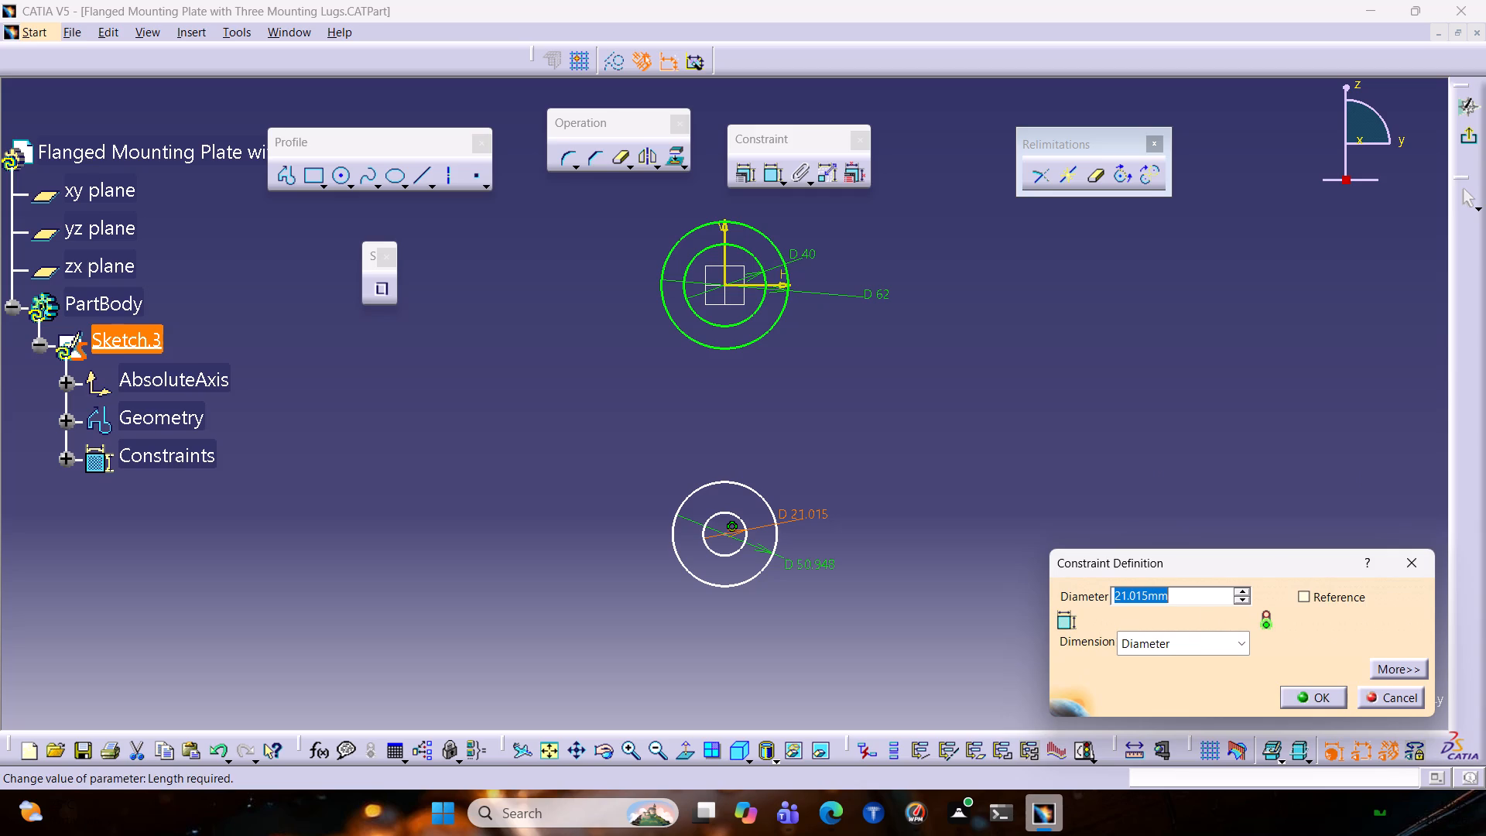
key(2)
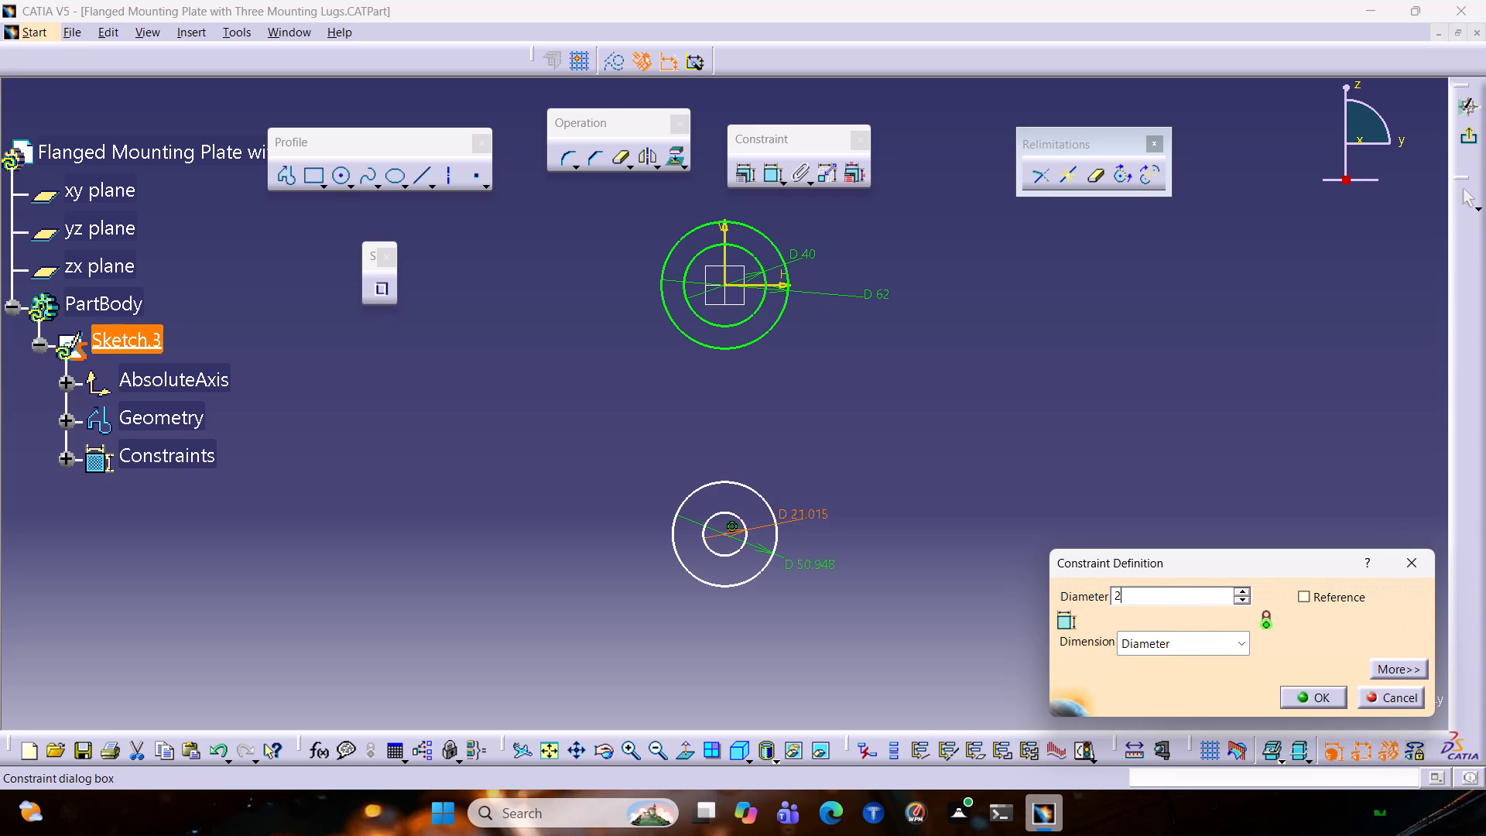
key(0)
key(Return)
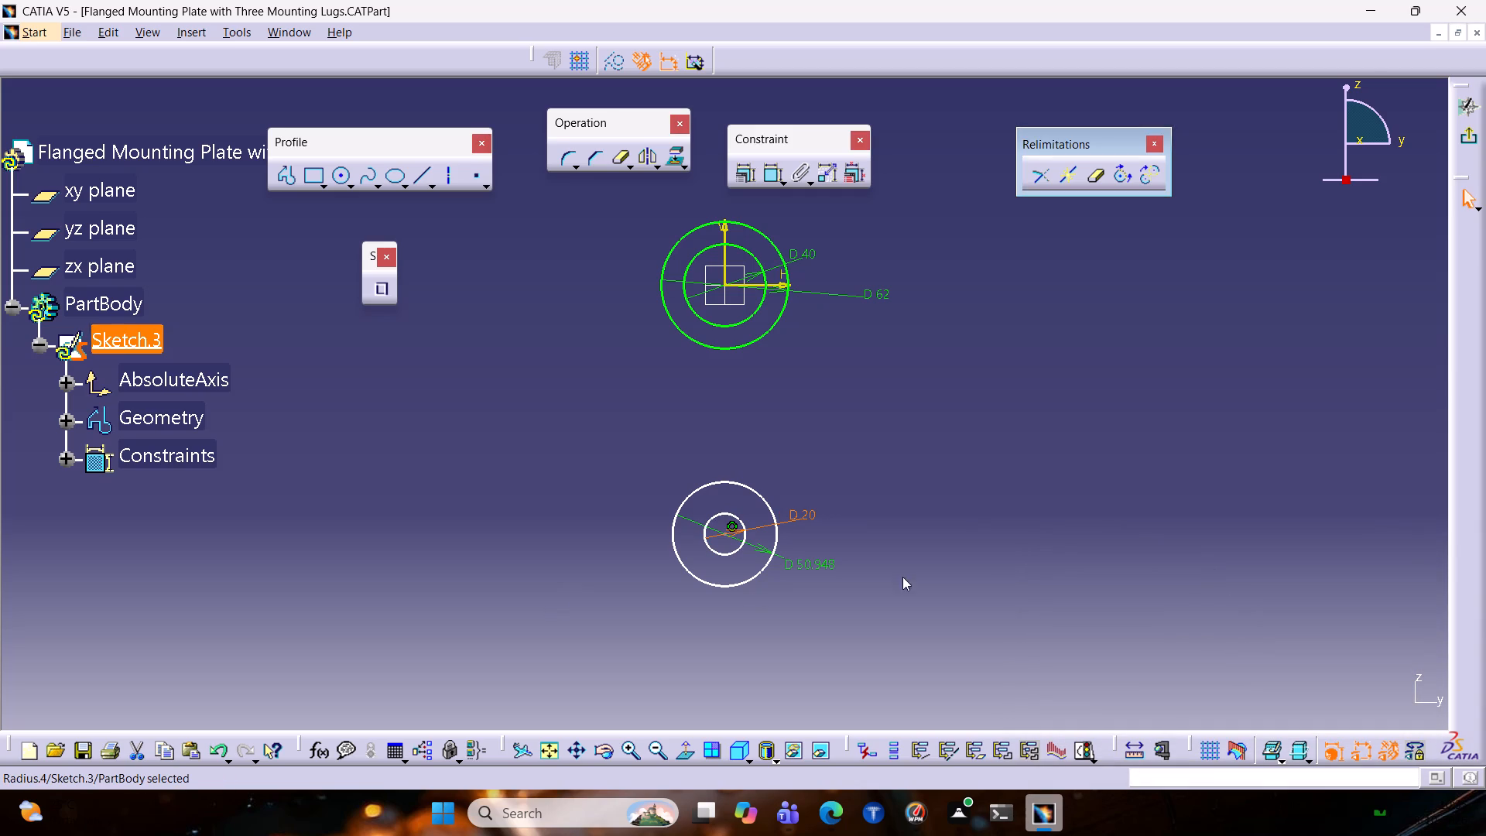
double_click(831, 562)
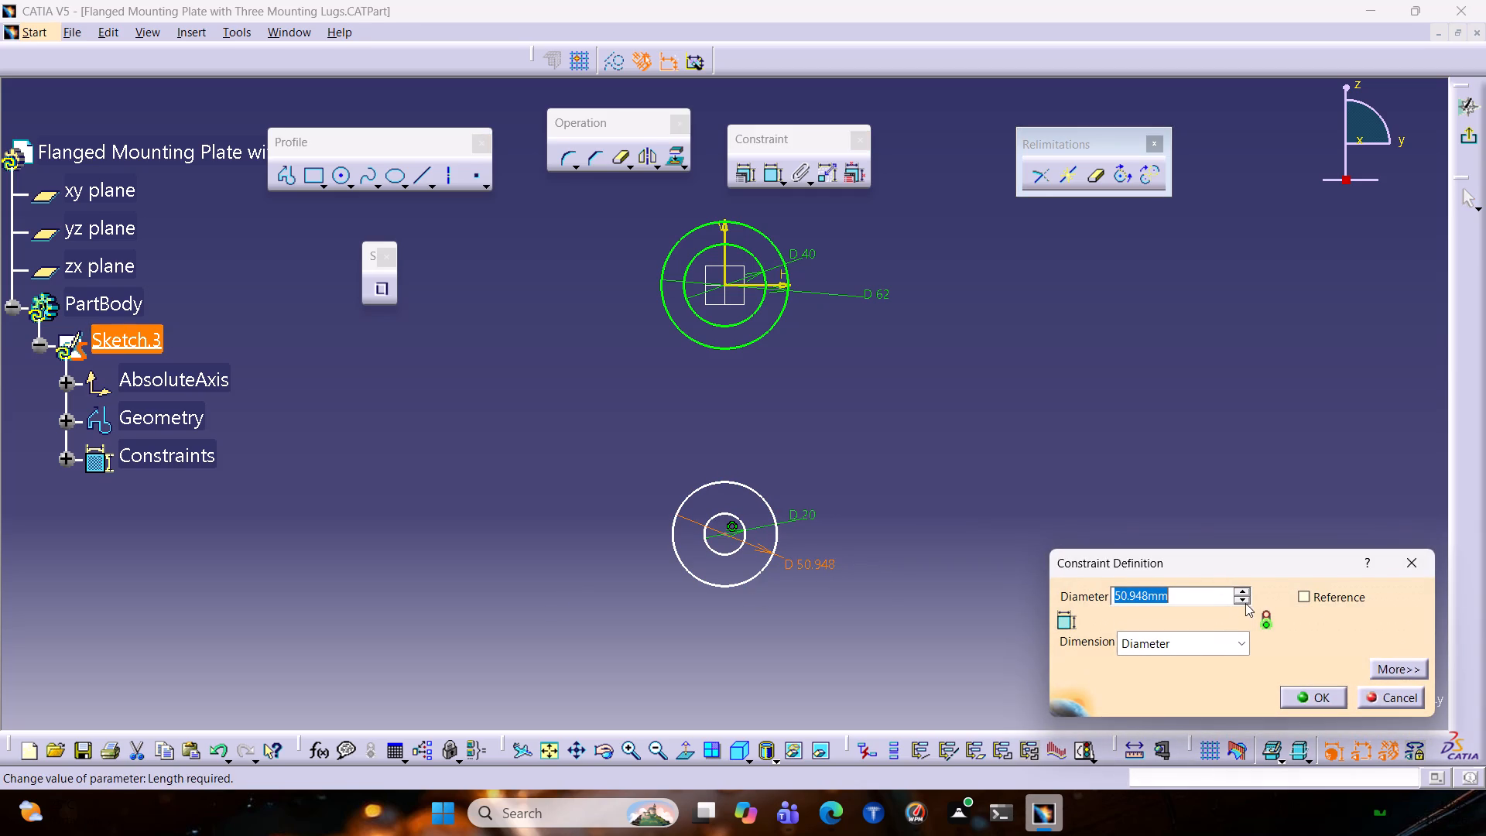
key(3)
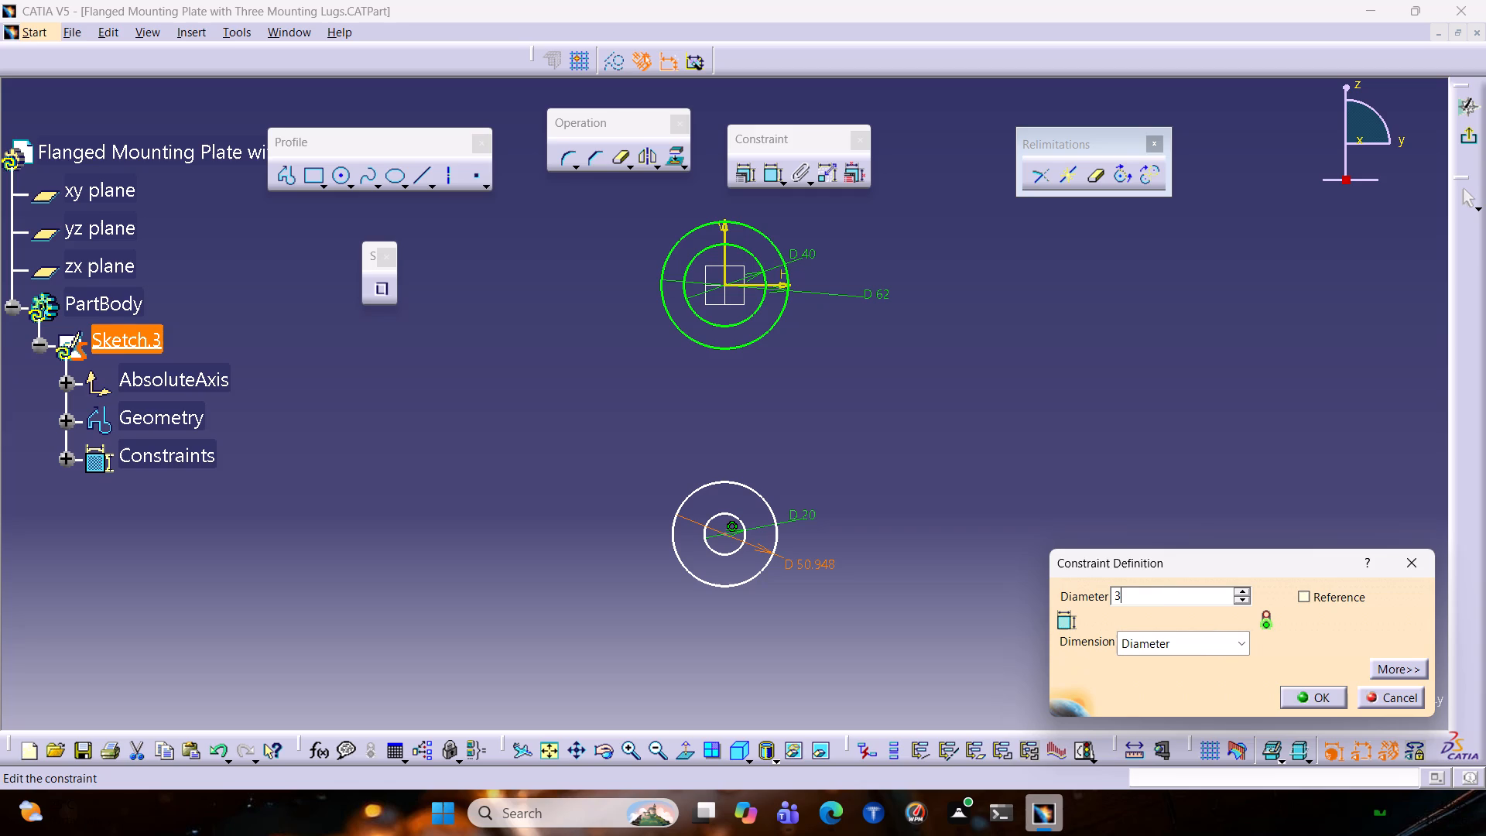
key(0)
key(Return)
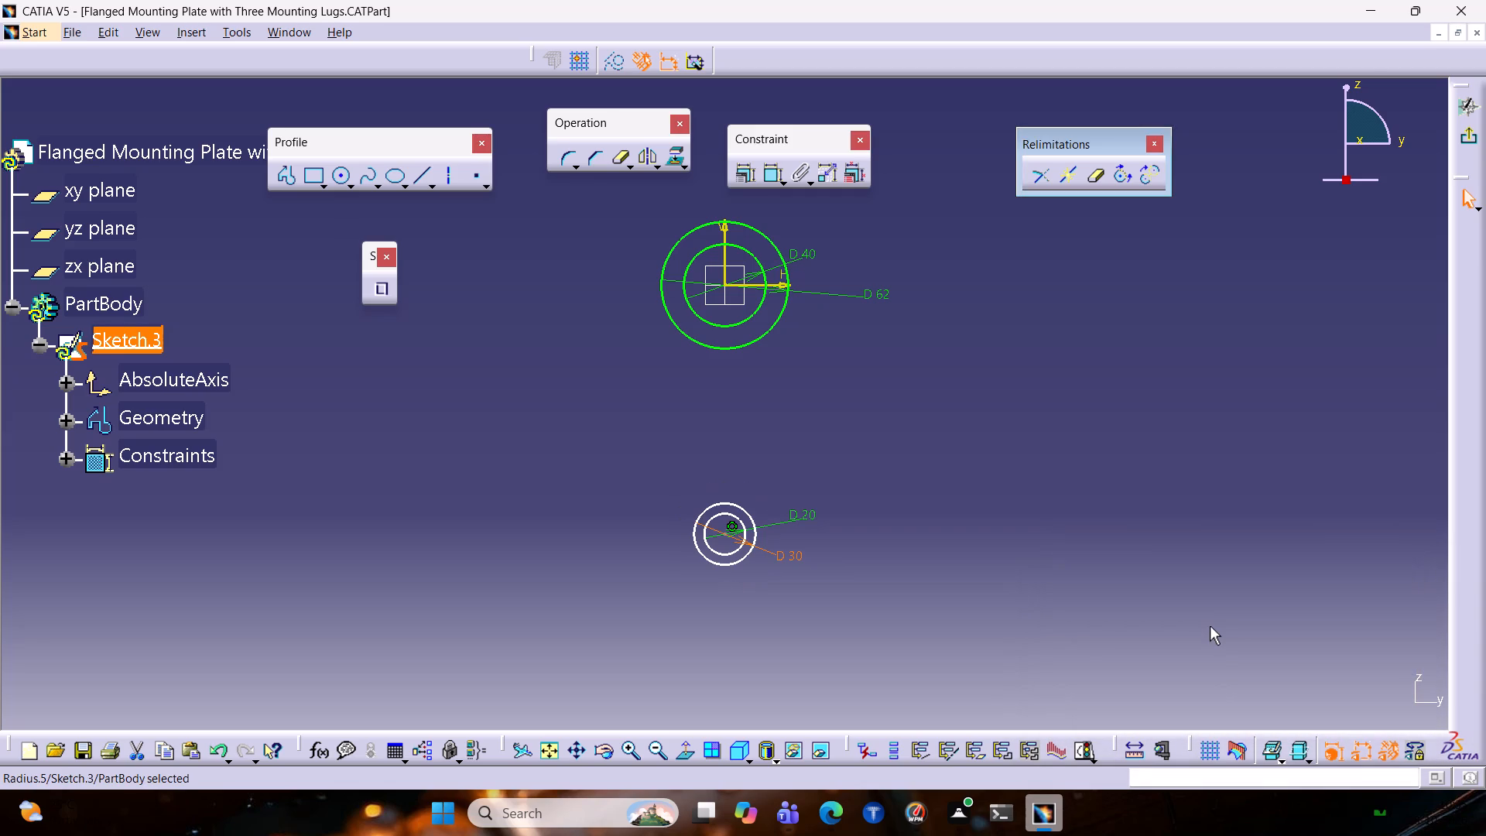
Draw two concentric circles centred about 90 mm left of and 65 mm below the origin.
click(341, 171)
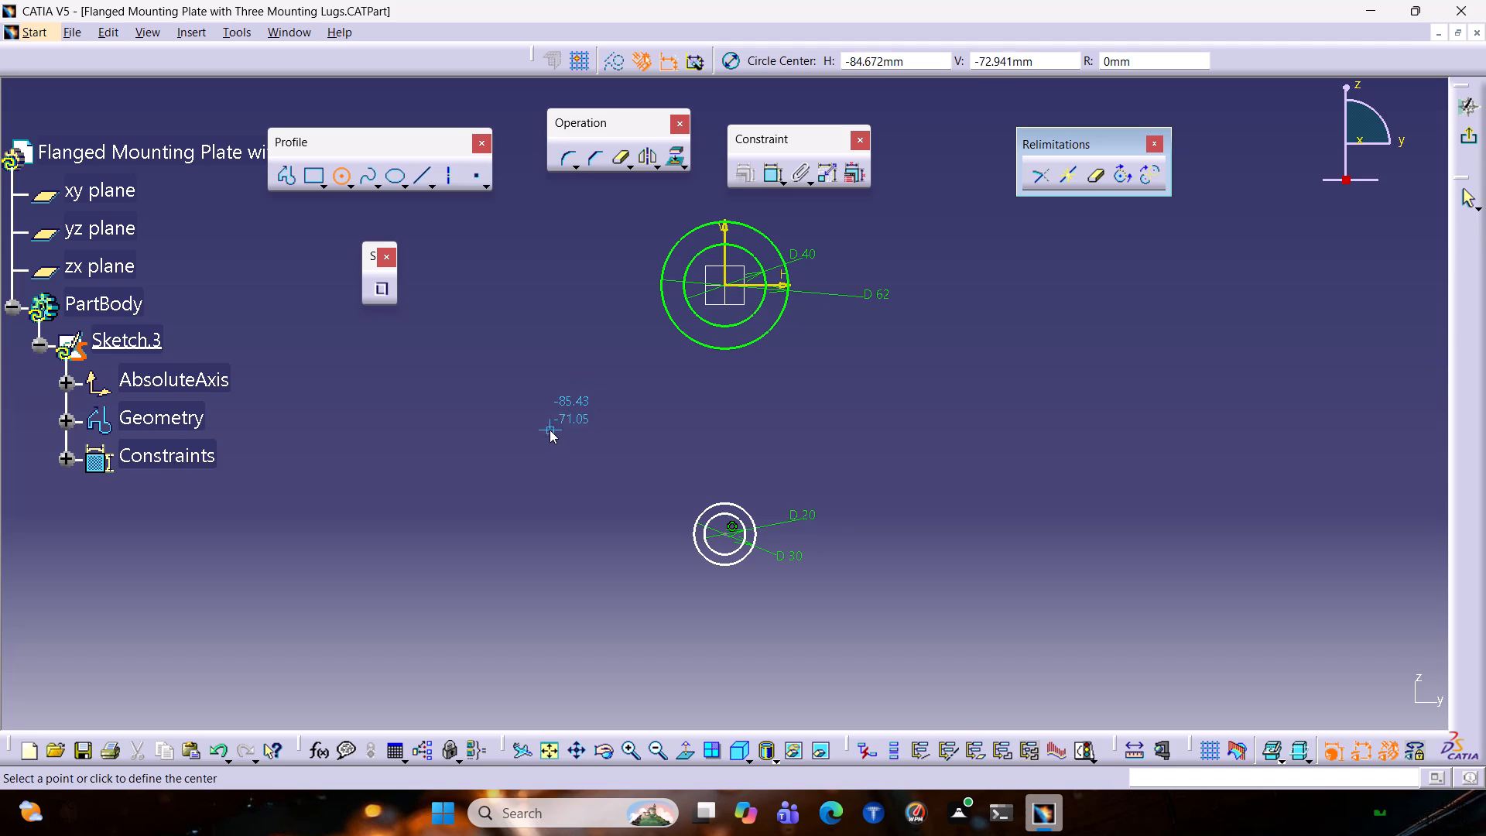
click(542, 418)
click(559, 461)
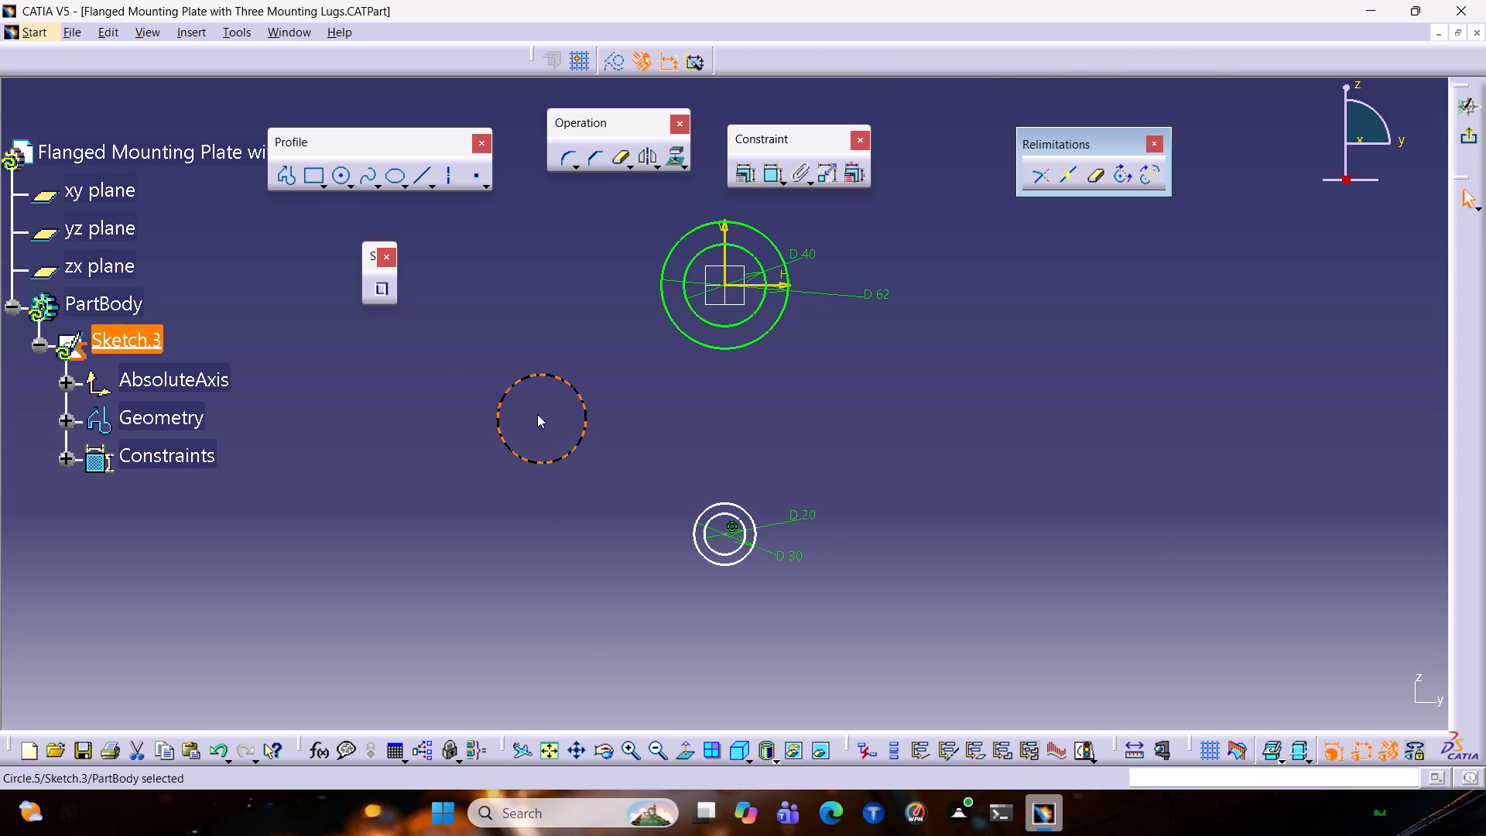
click(337, 183)
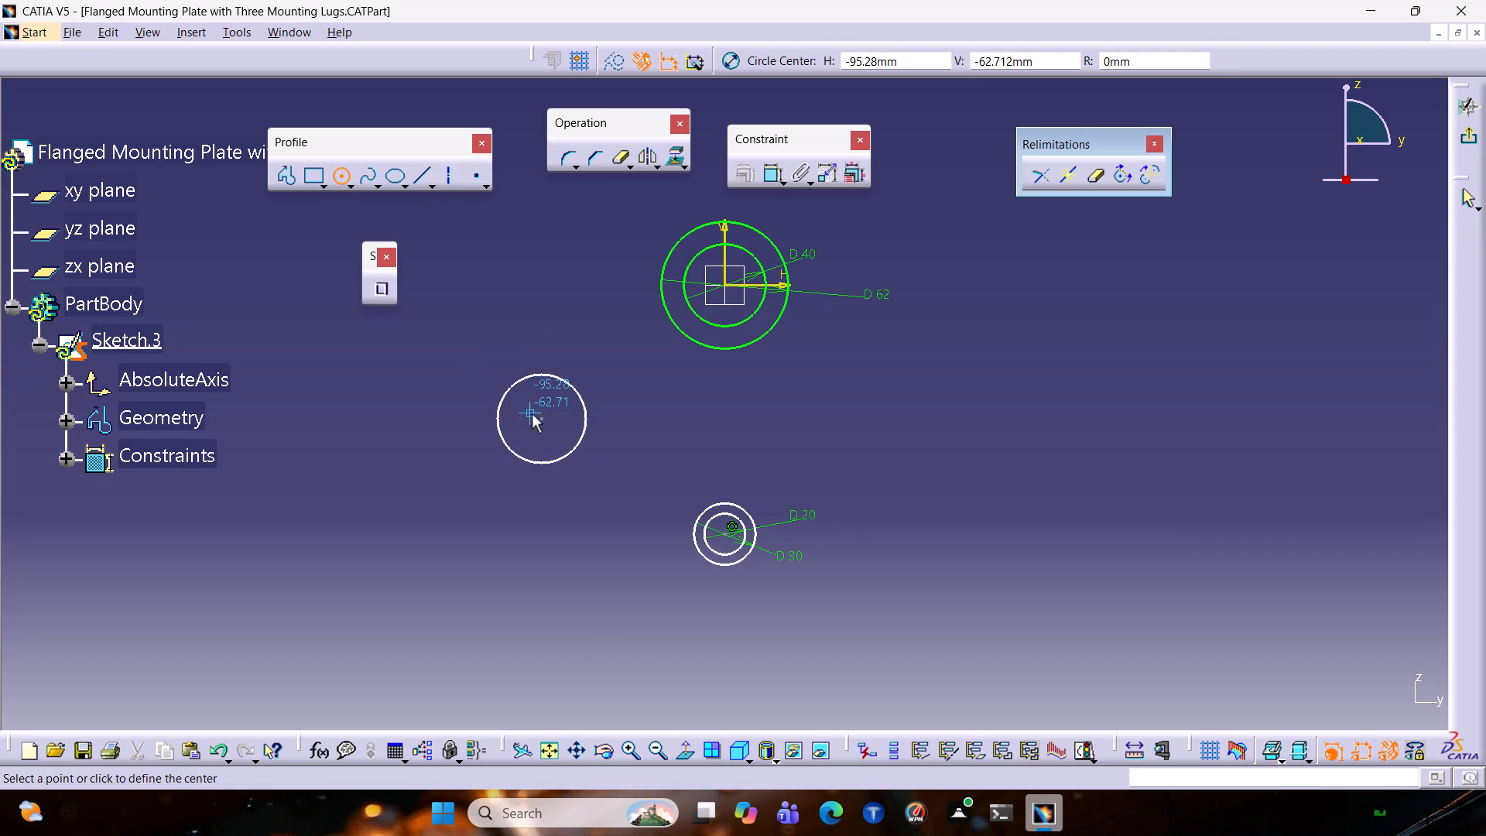
click(543, 417)
click(544, 436)
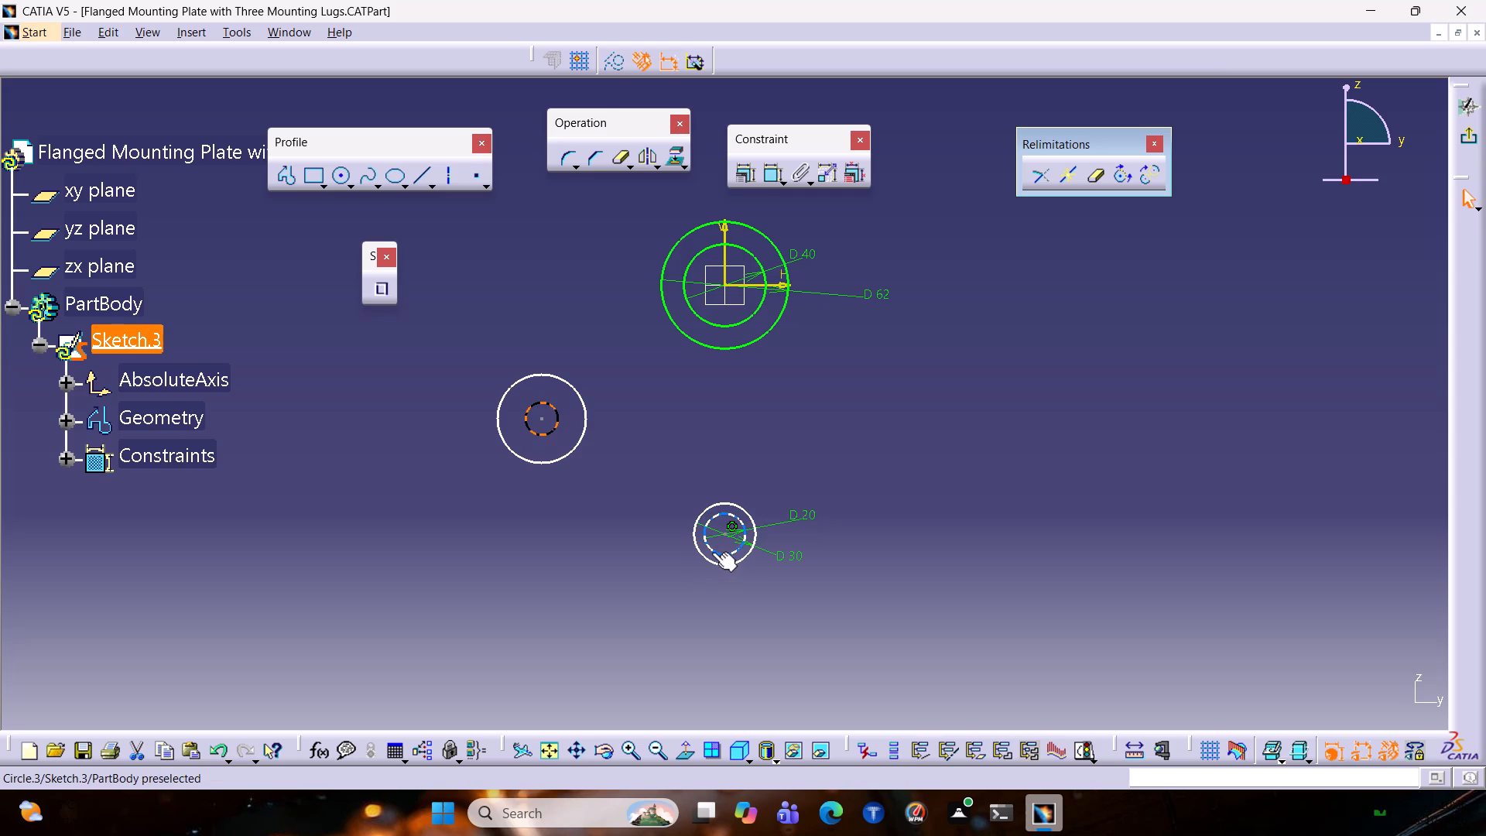
Constrain the left pair's inner circle to be equal in size to the lower pair's inner circle.
click(714, 550)
ctrl+click(549, 430)
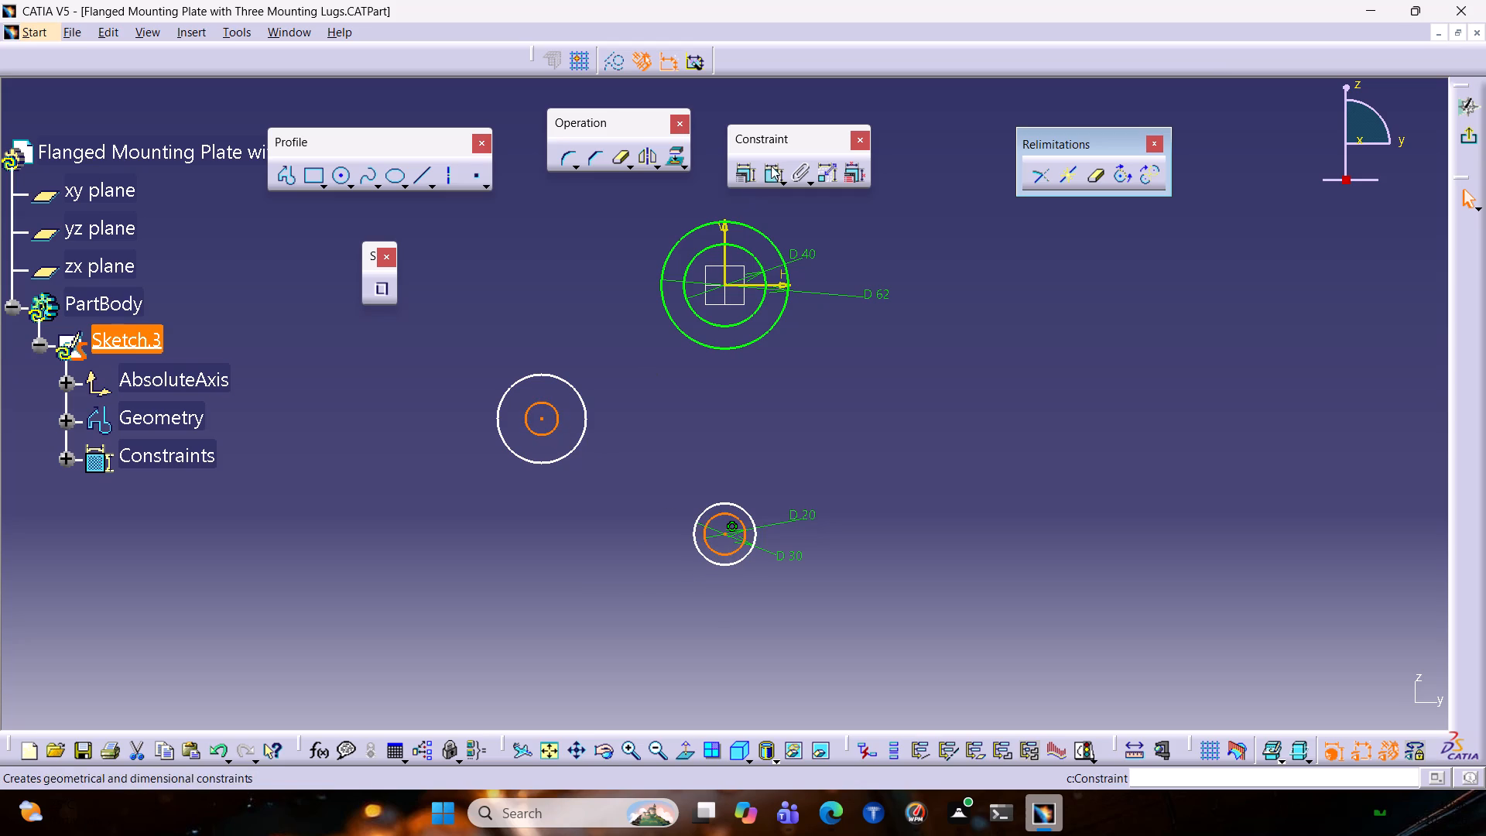
click(745, 173)
click(1357, 599)
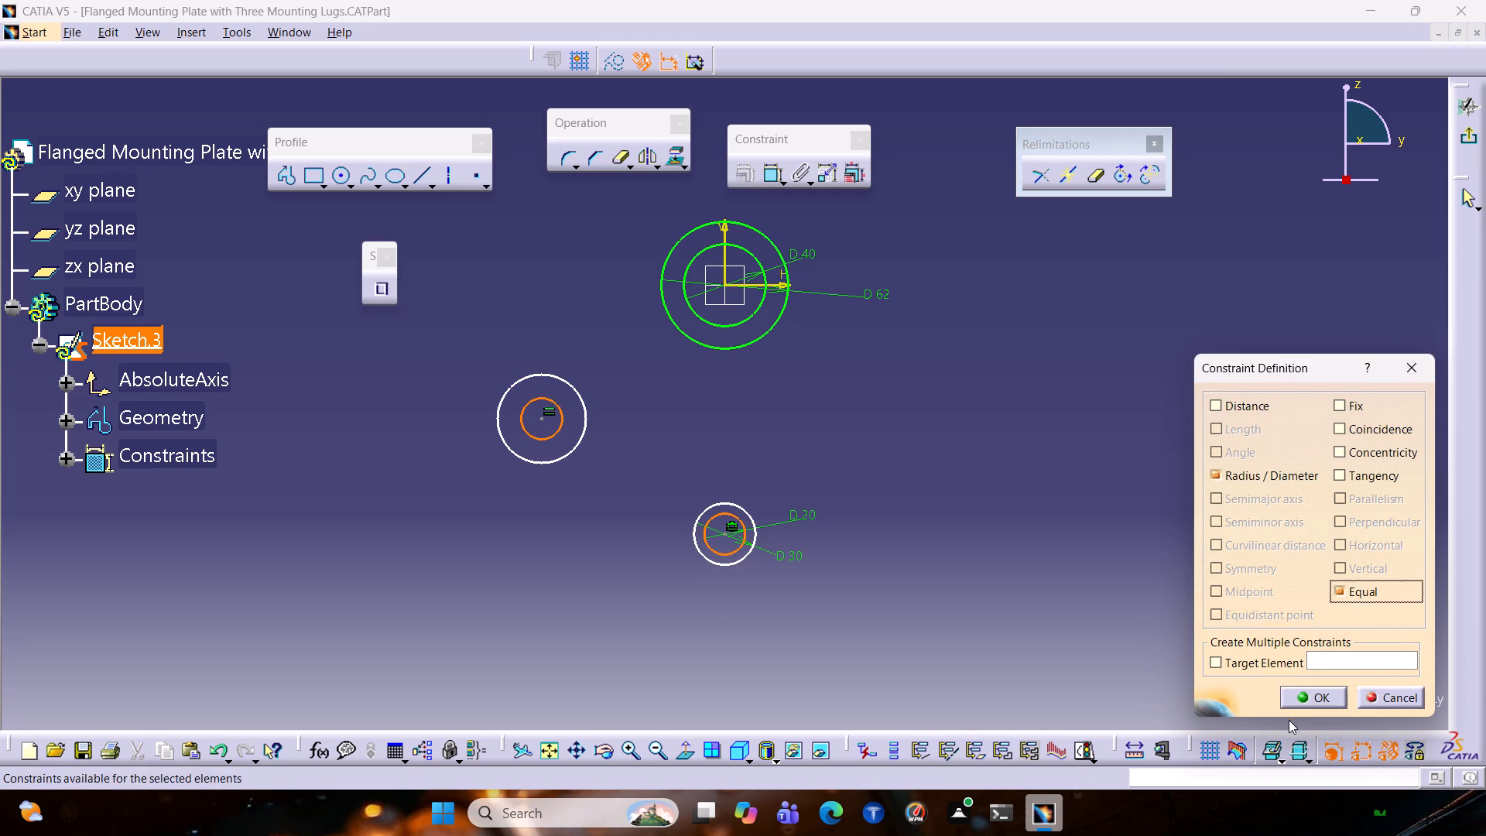
click(1288, 701)
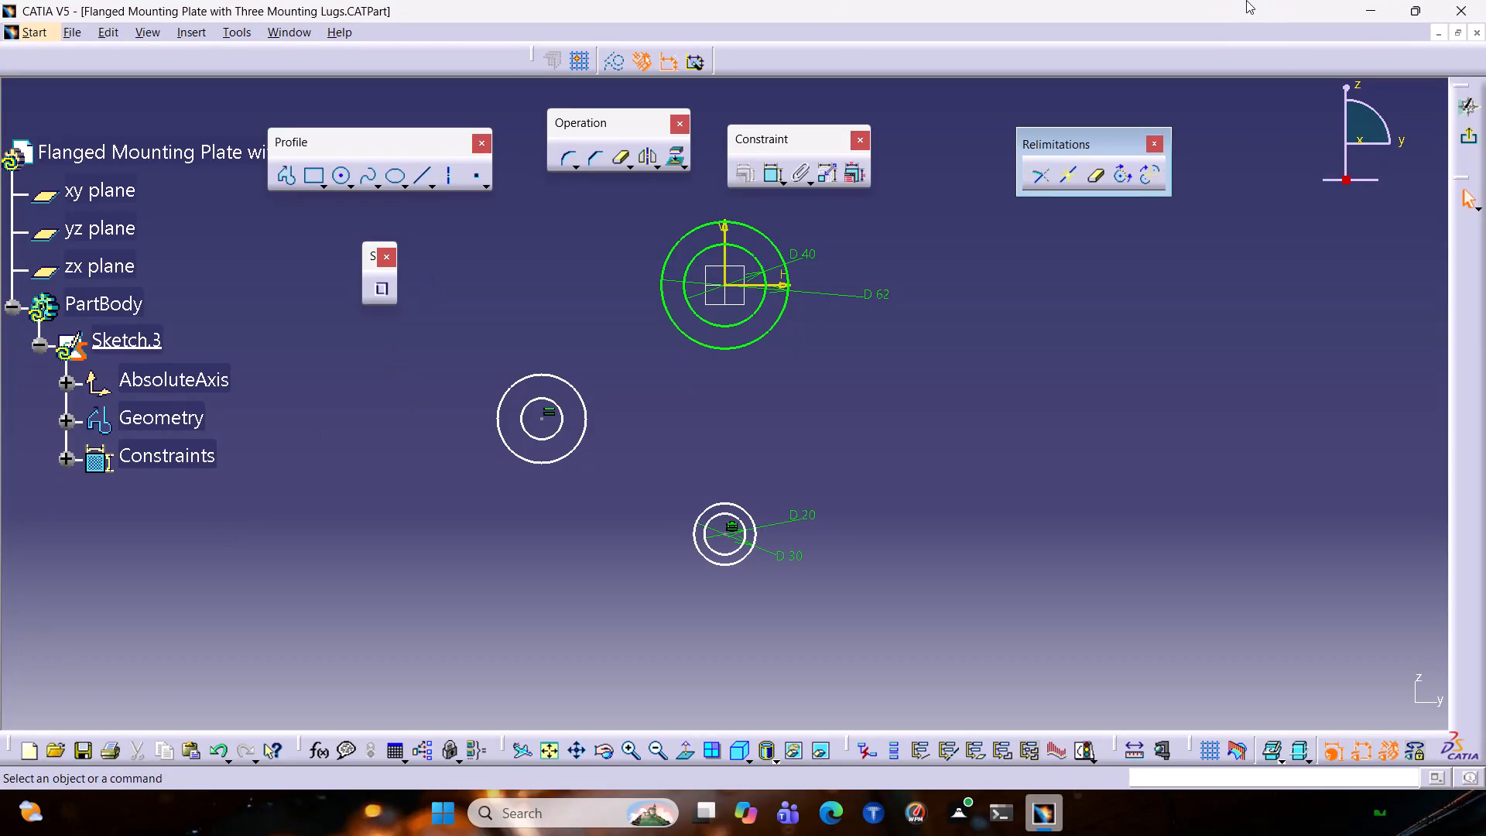
Constrain the left pair's outer circle to be equal in size to the lower pair's outer circle.
click(721, 563)
ctrl+click(570, 457)
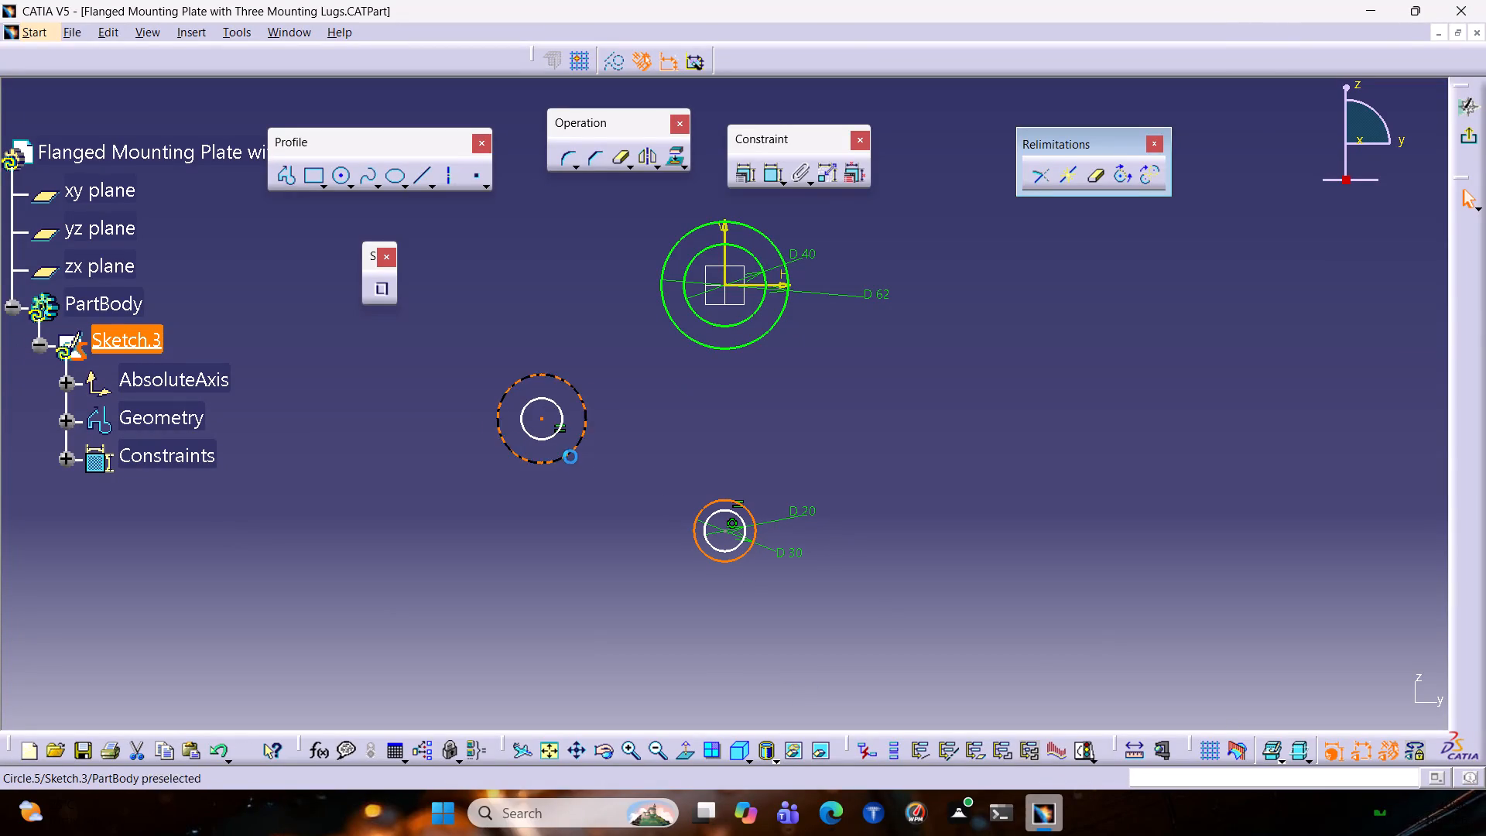
click(742, 170)
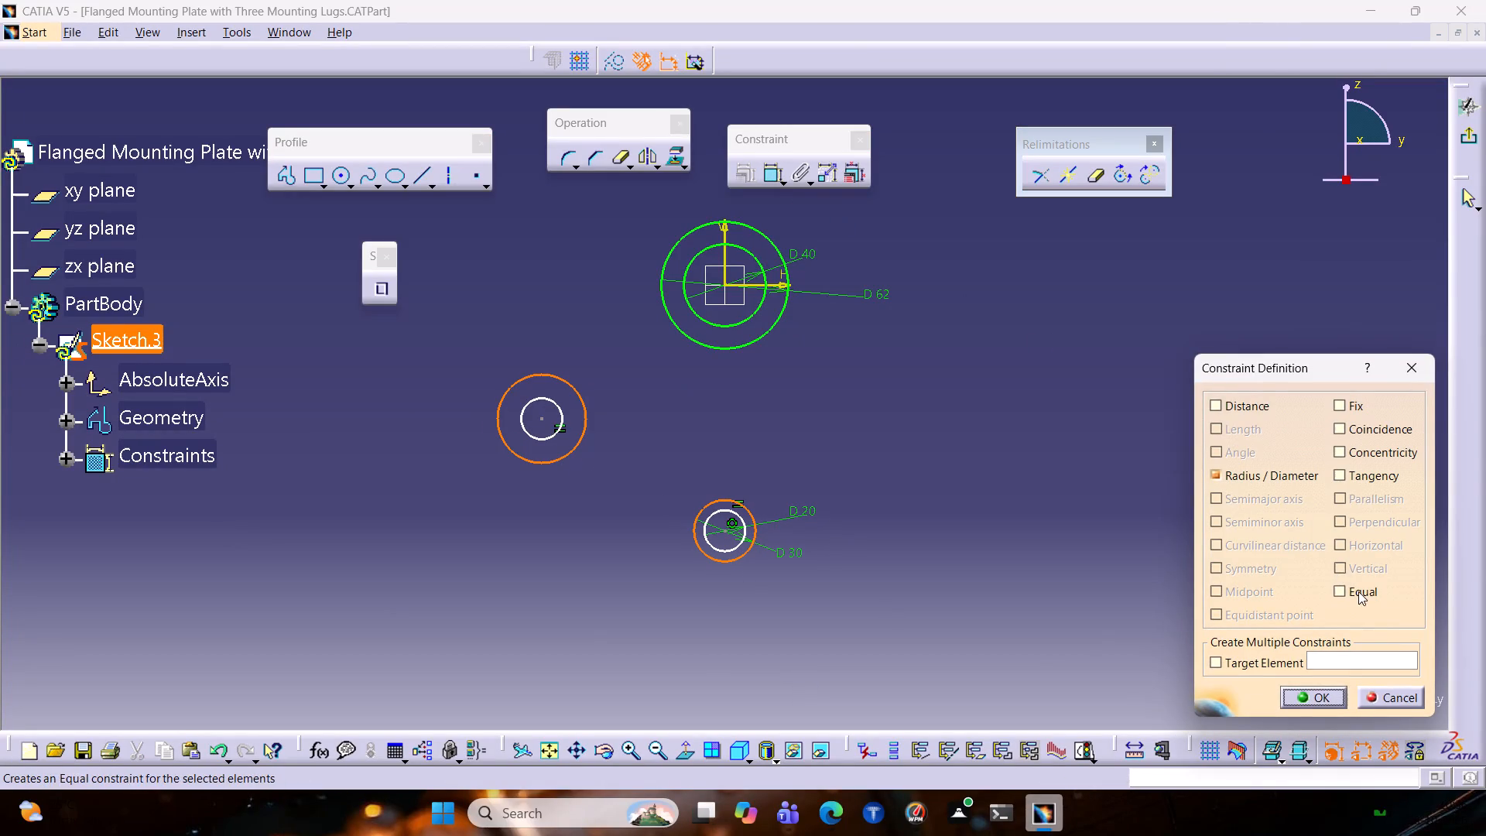
click(1358, 591)
click(1313, 705)
click(861, 505)
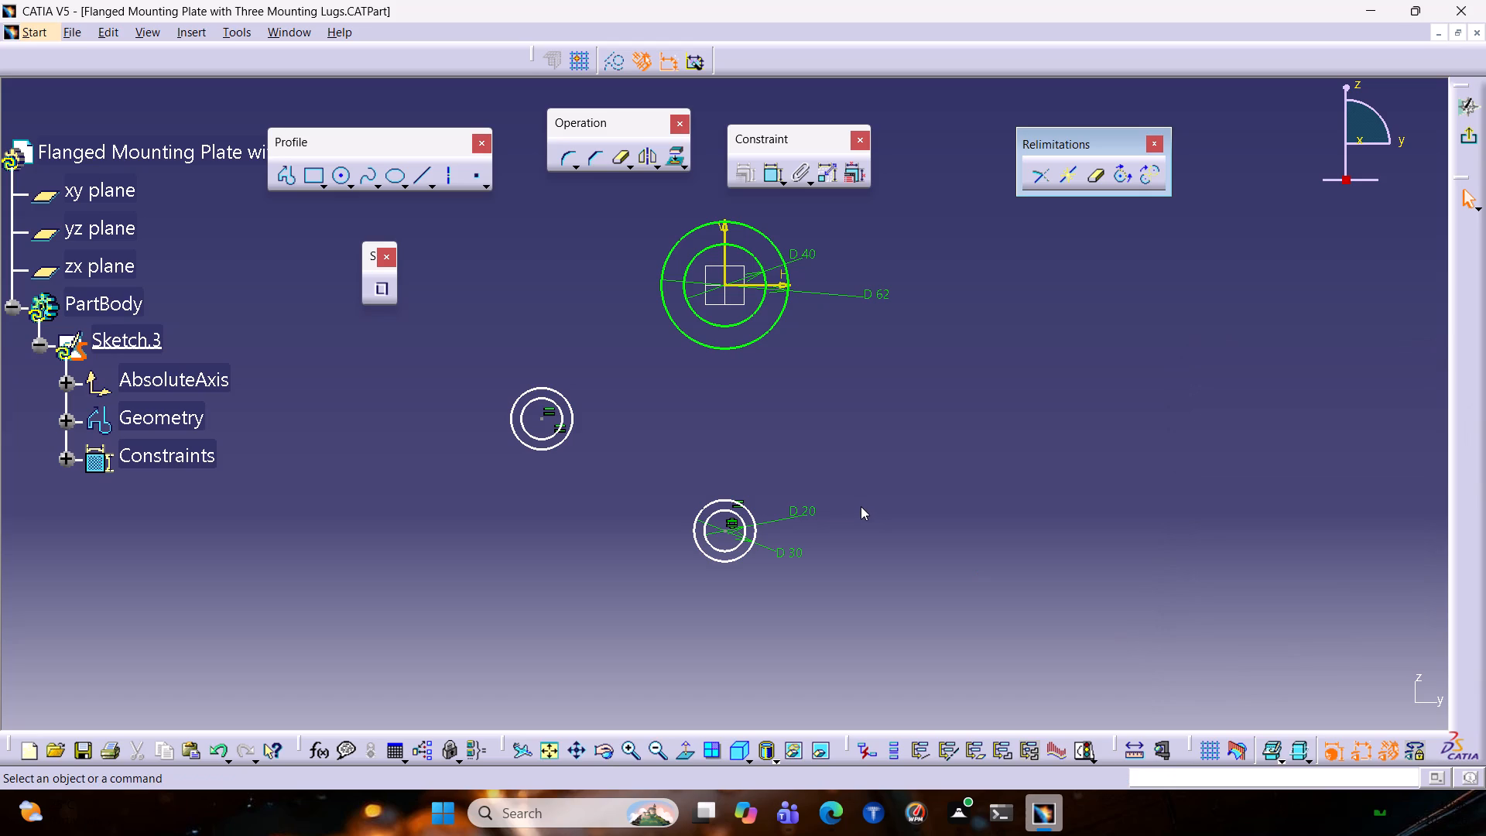
Mirror both circles of the left pair about the sketch's vertical axis.
click(557, 423)
ctrl+click(563, 436)
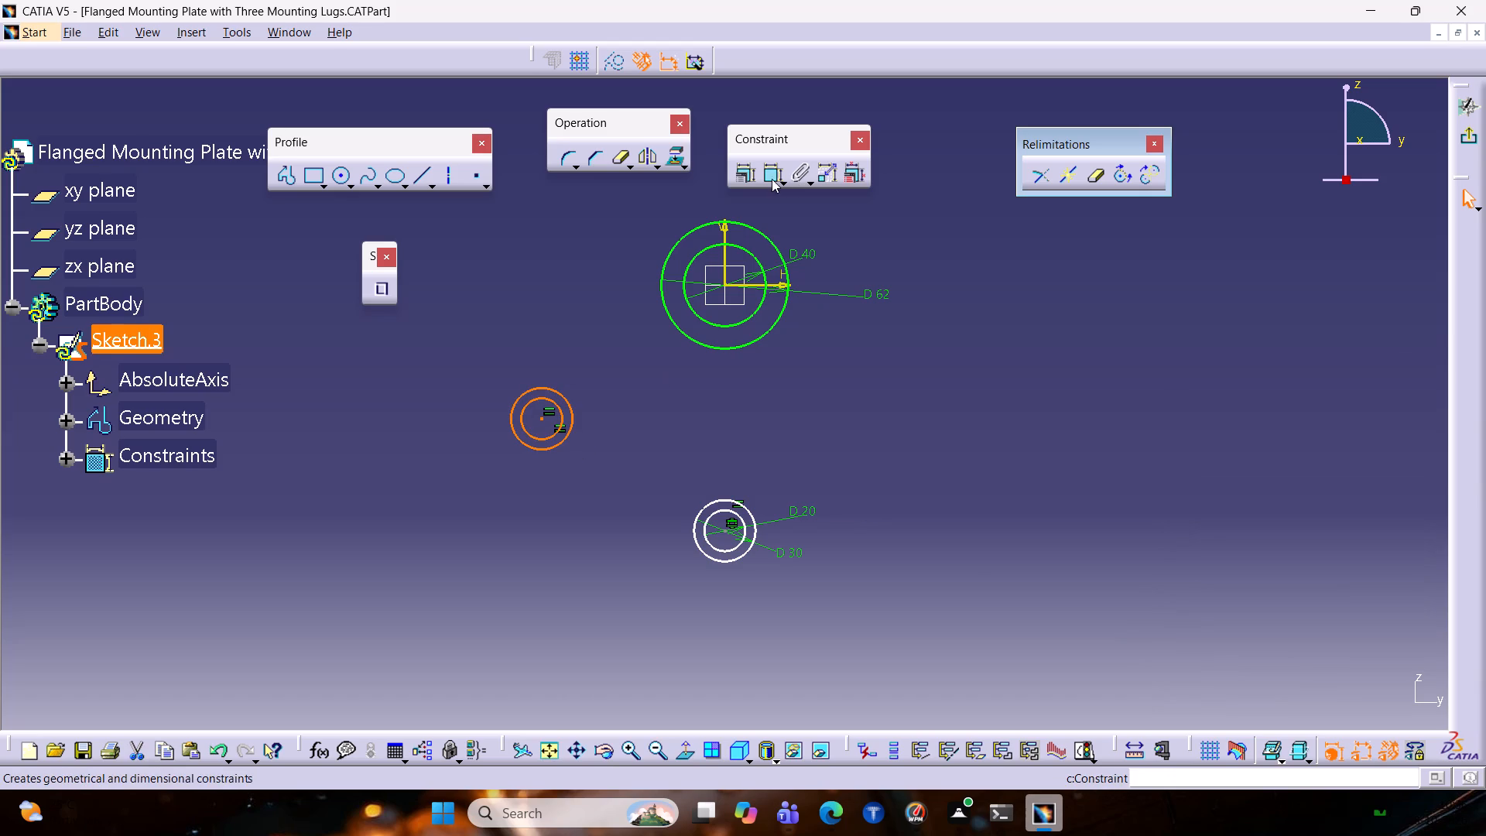
click(645, 154)
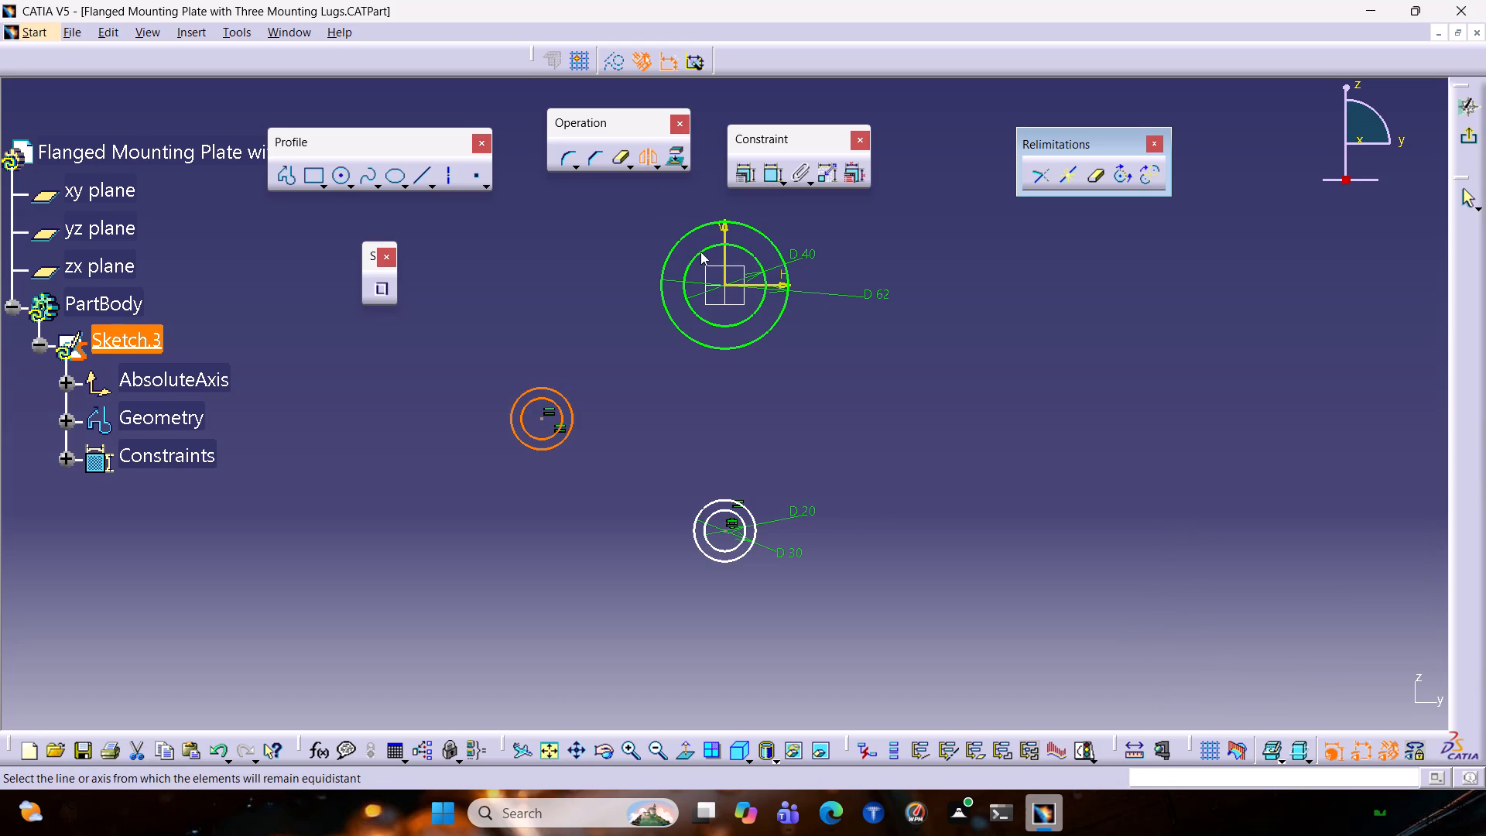
click(727, 256)
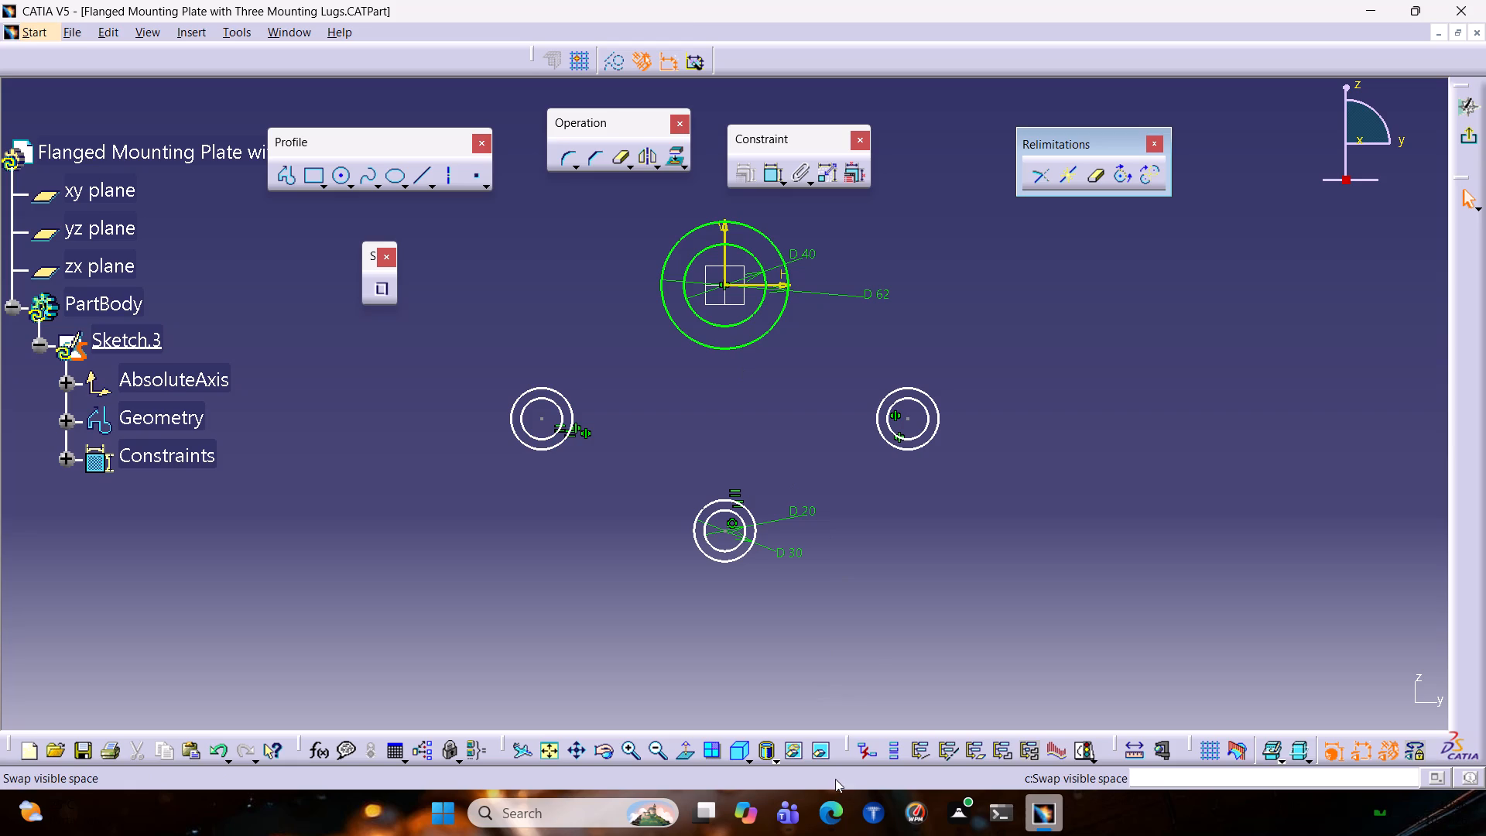
key(Escape)
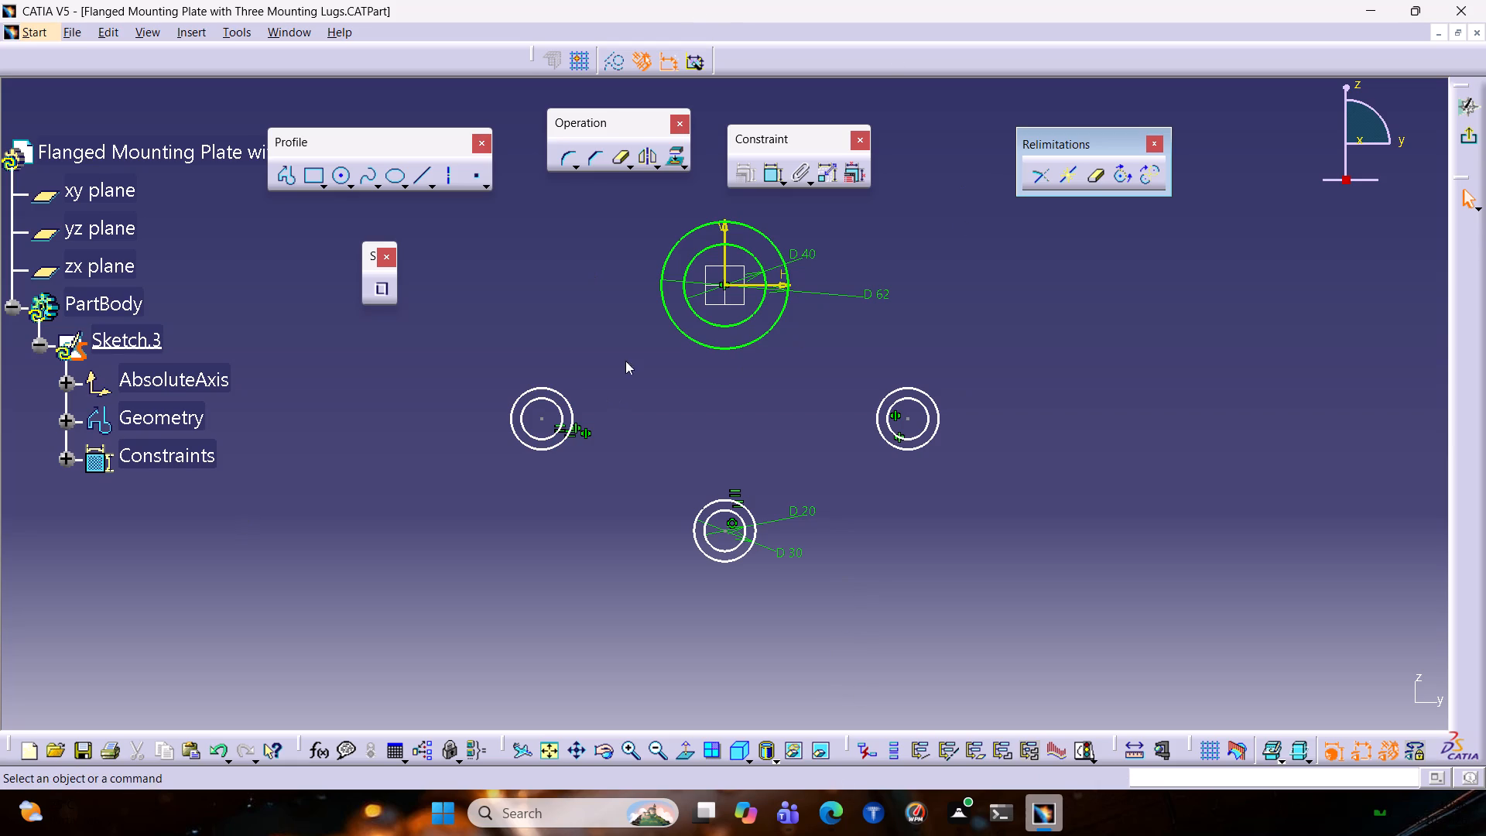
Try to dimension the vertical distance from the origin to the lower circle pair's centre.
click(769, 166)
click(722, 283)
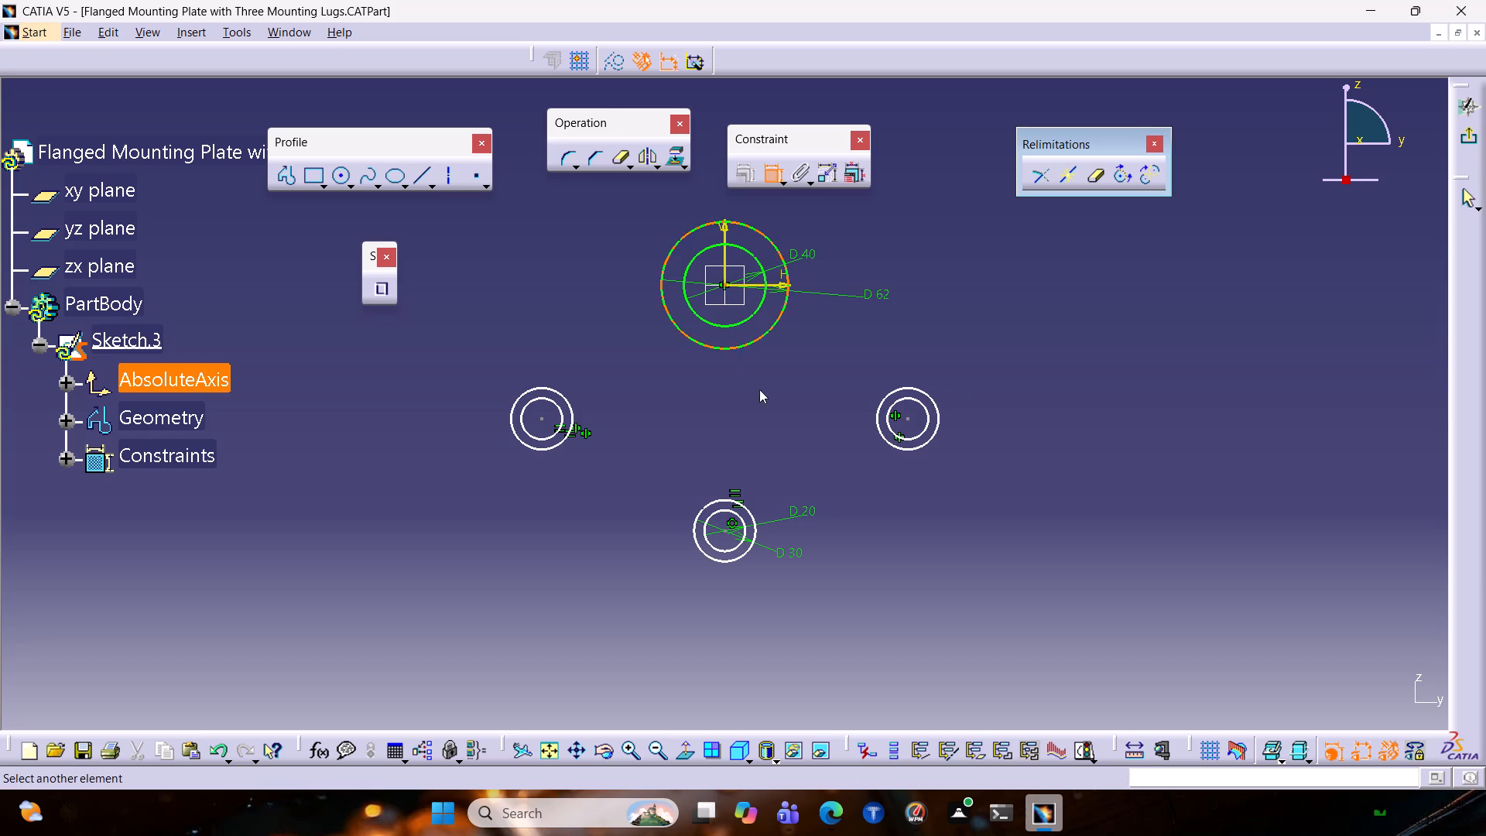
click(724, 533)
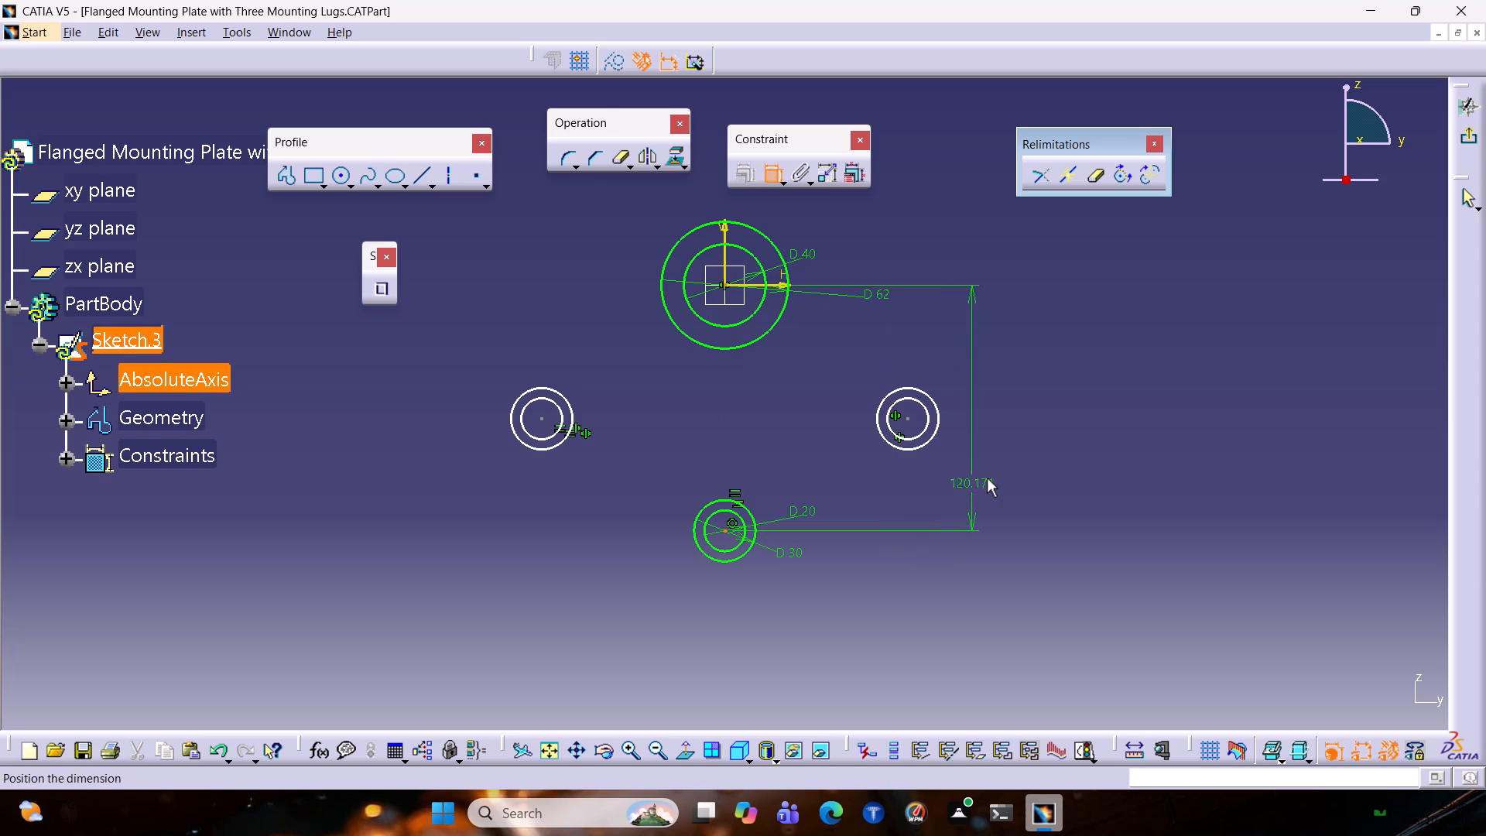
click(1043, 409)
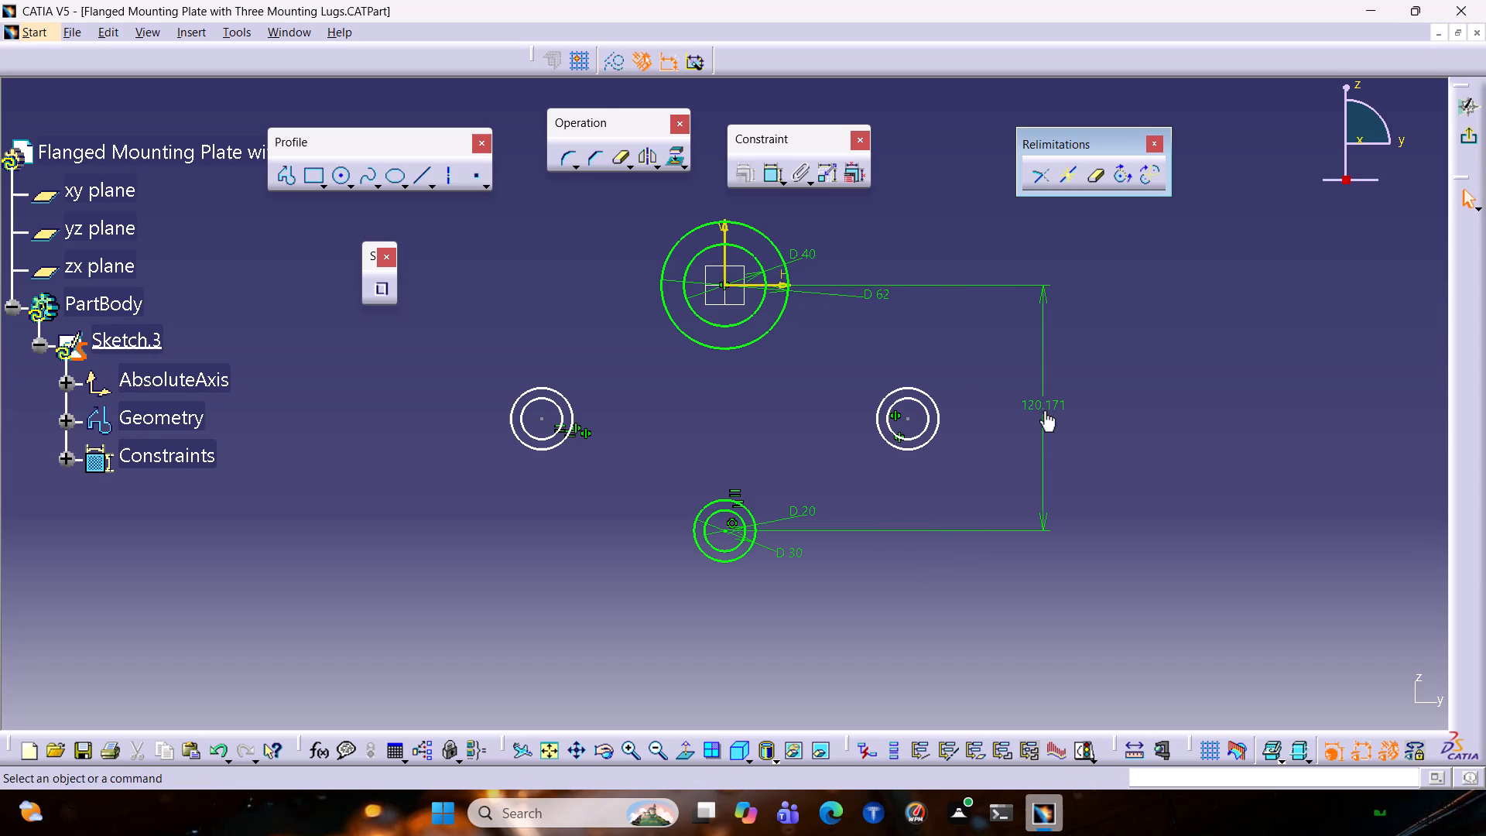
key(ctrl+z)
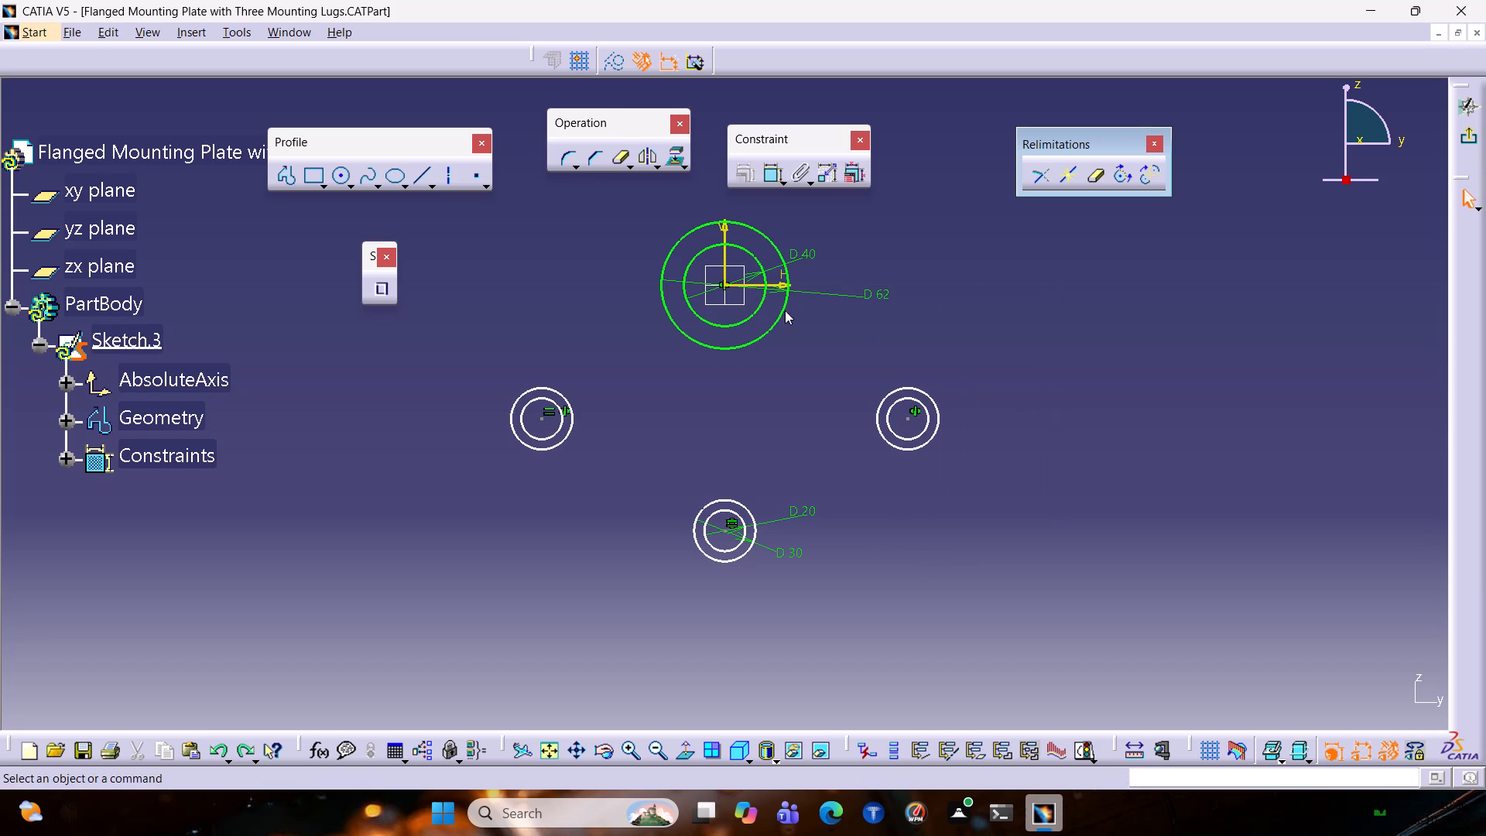
Dimension the vertical distance from the origin to the right circle pair's centre and set it to 65 mm.
click(764, 173)
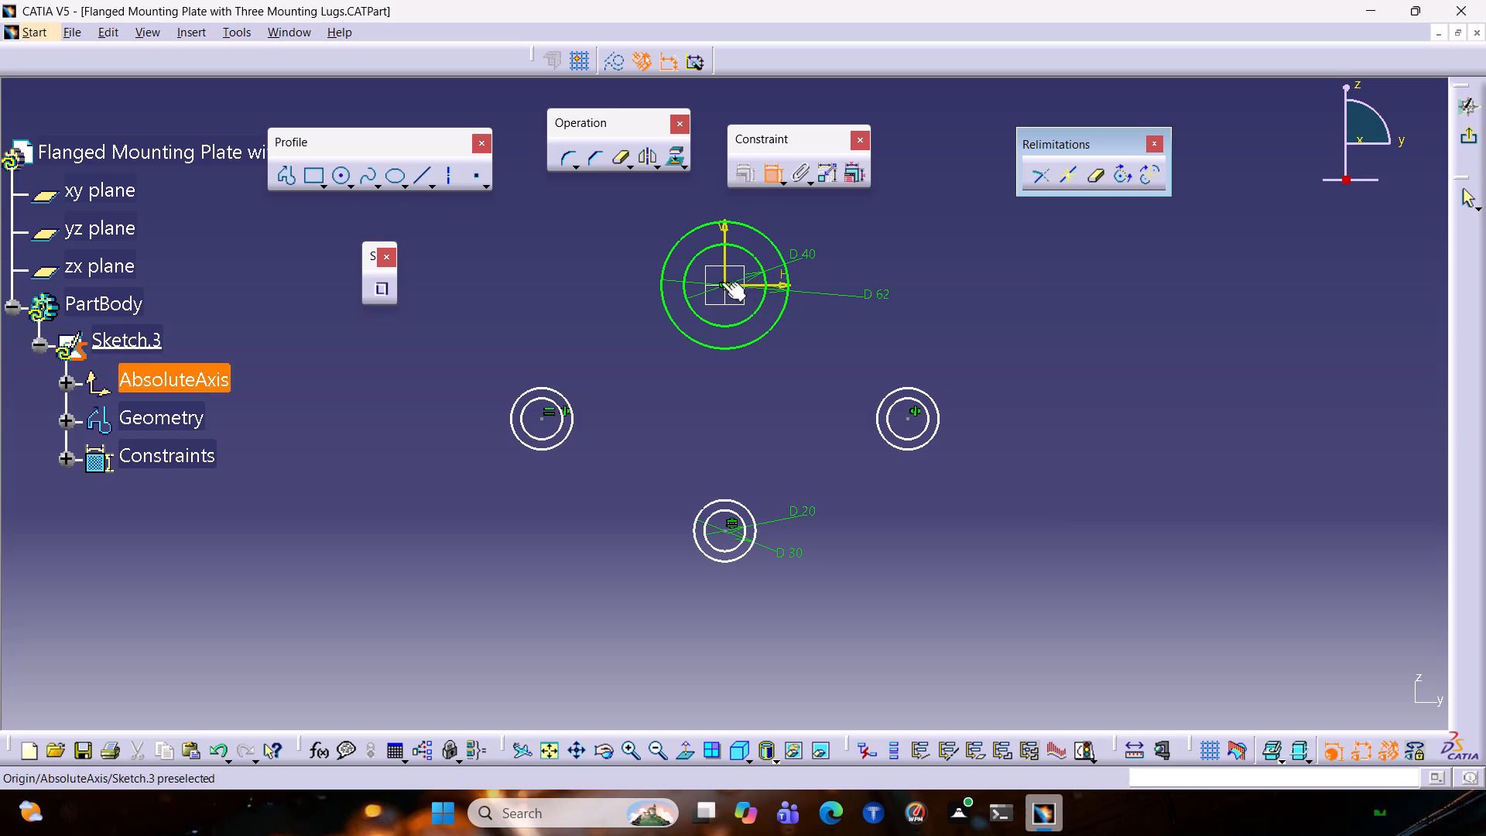
click(721, 280)
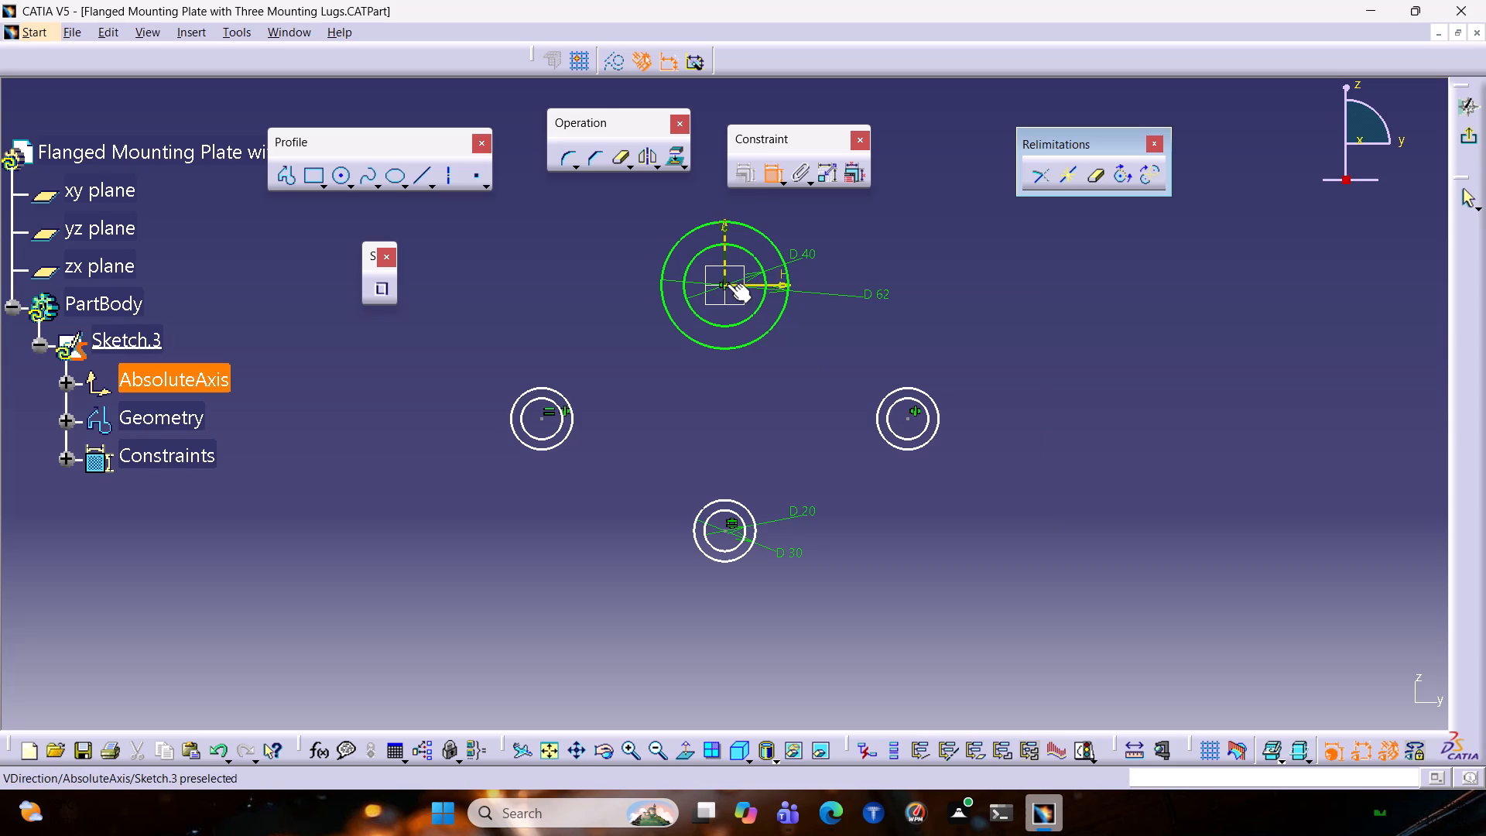
click(723, 283)
click(907, 421)
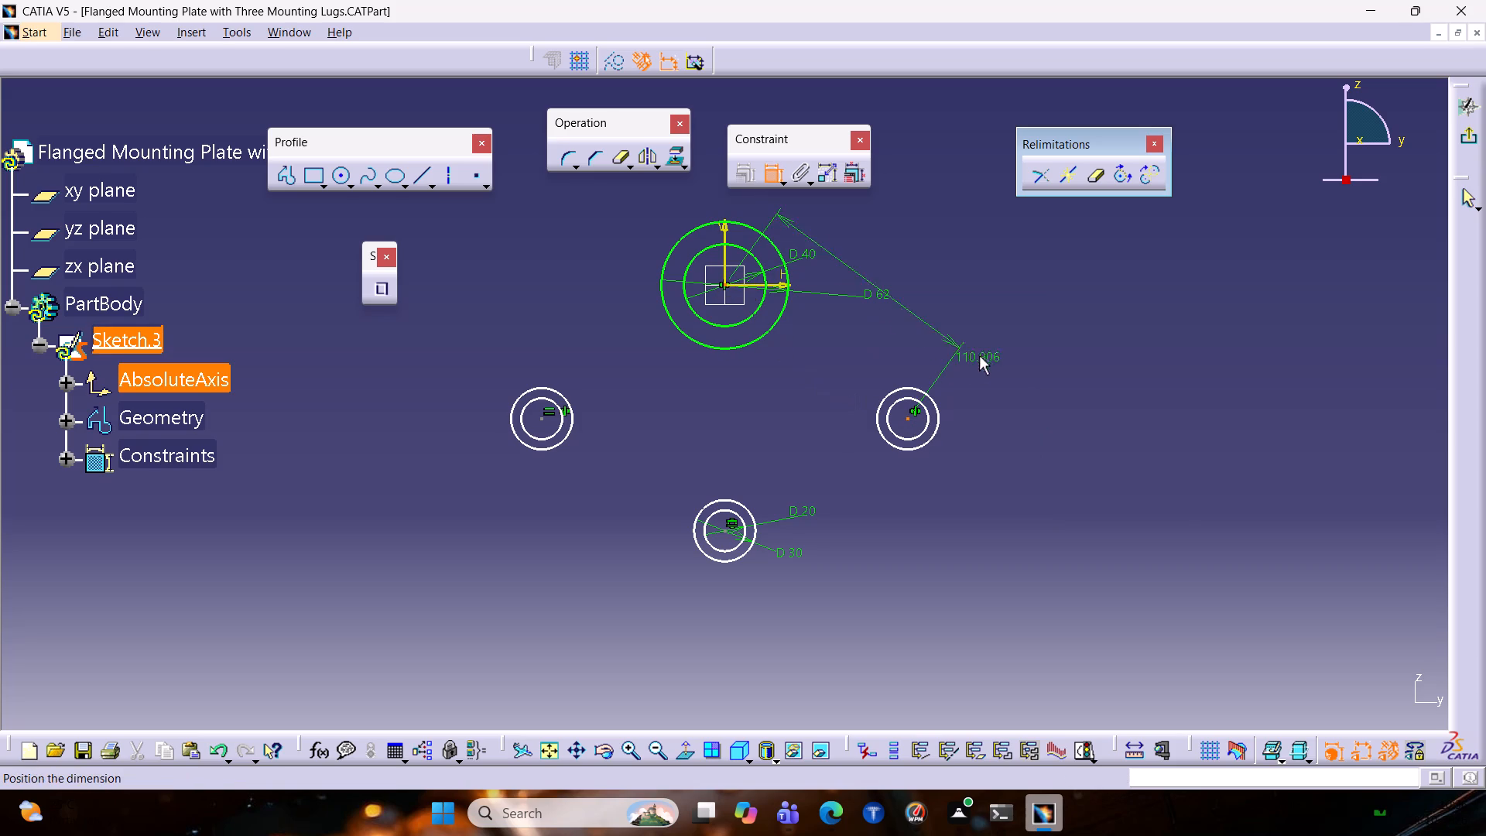
right_click(982, 327)
click(1039, 415)
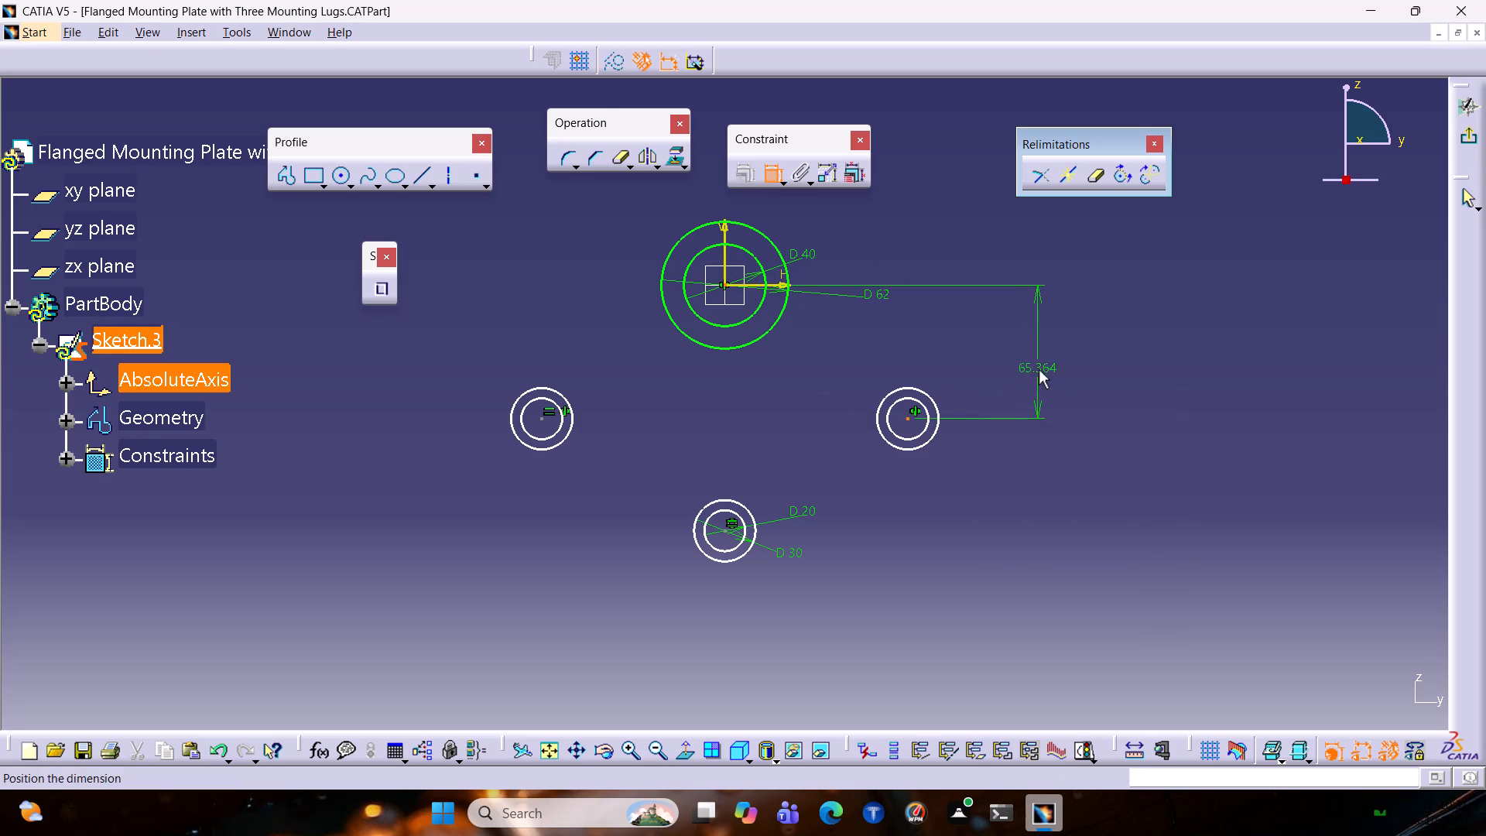
triple_click(1038, 356)
double_click(1038, 355)
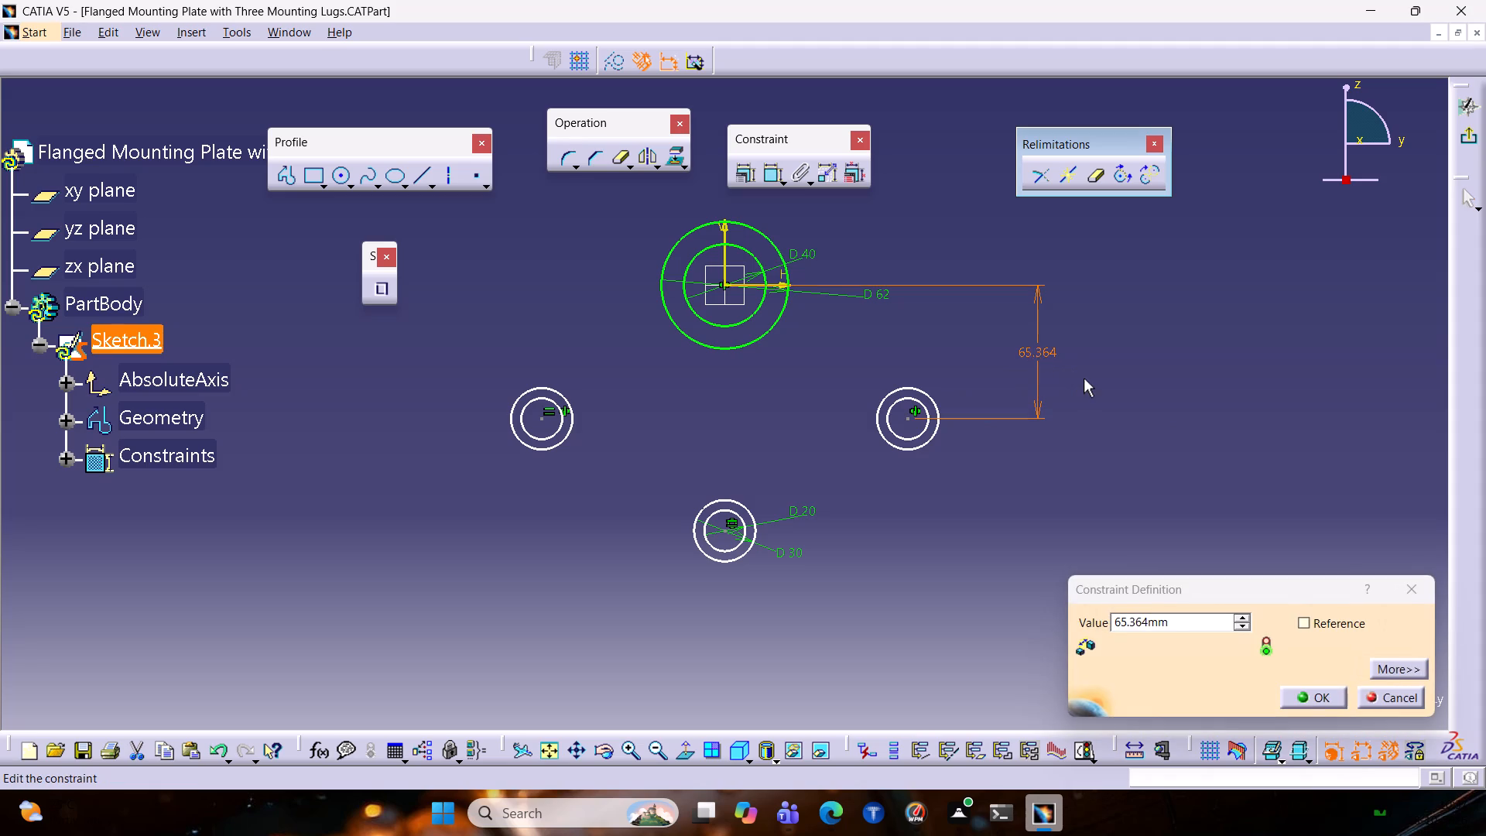
text(65)
scroll(1094, 376, down, 1)
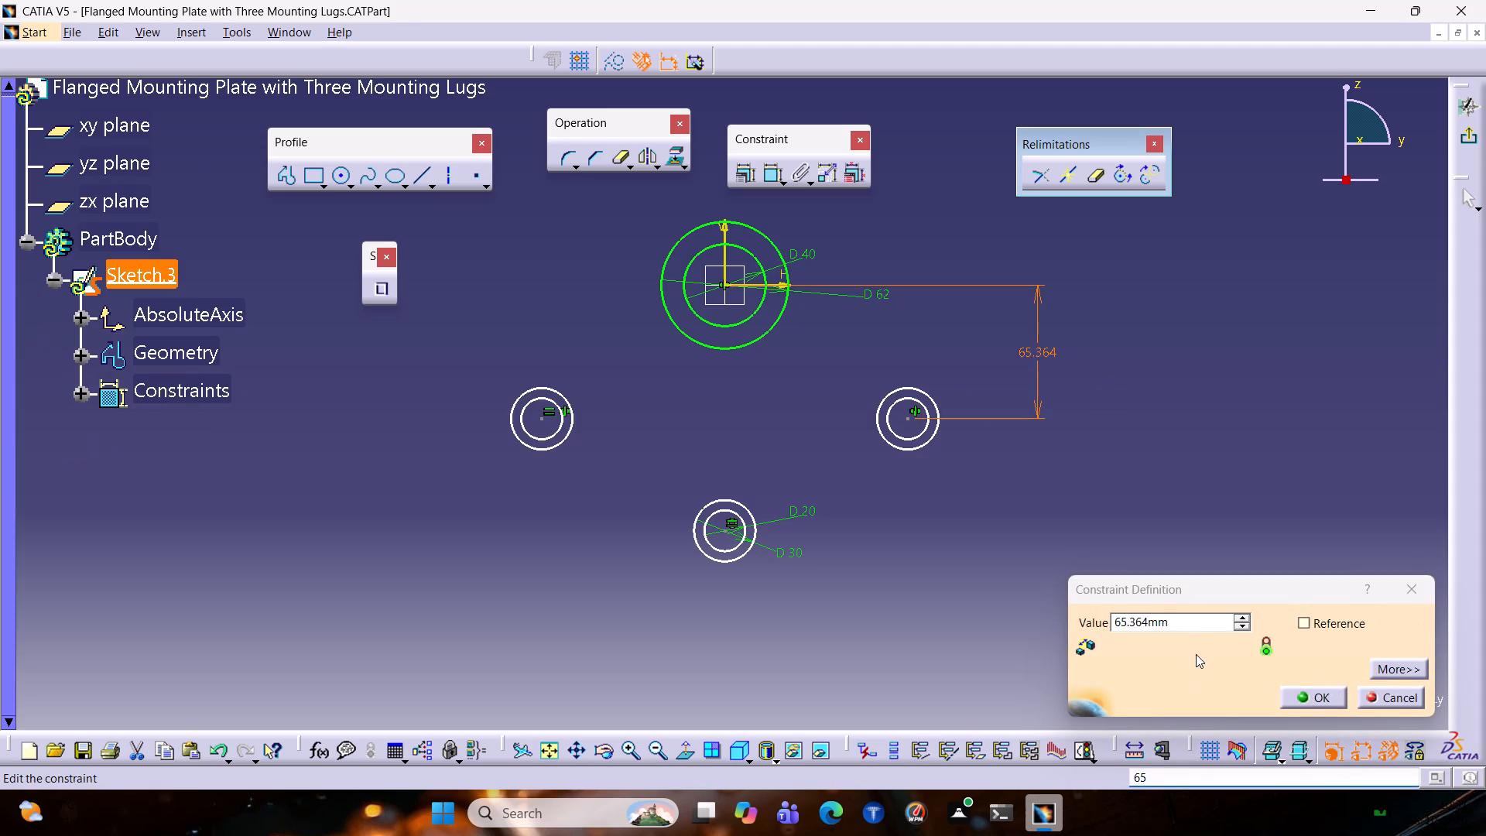
drag(1186, 621, 1101, 627)
text(65)
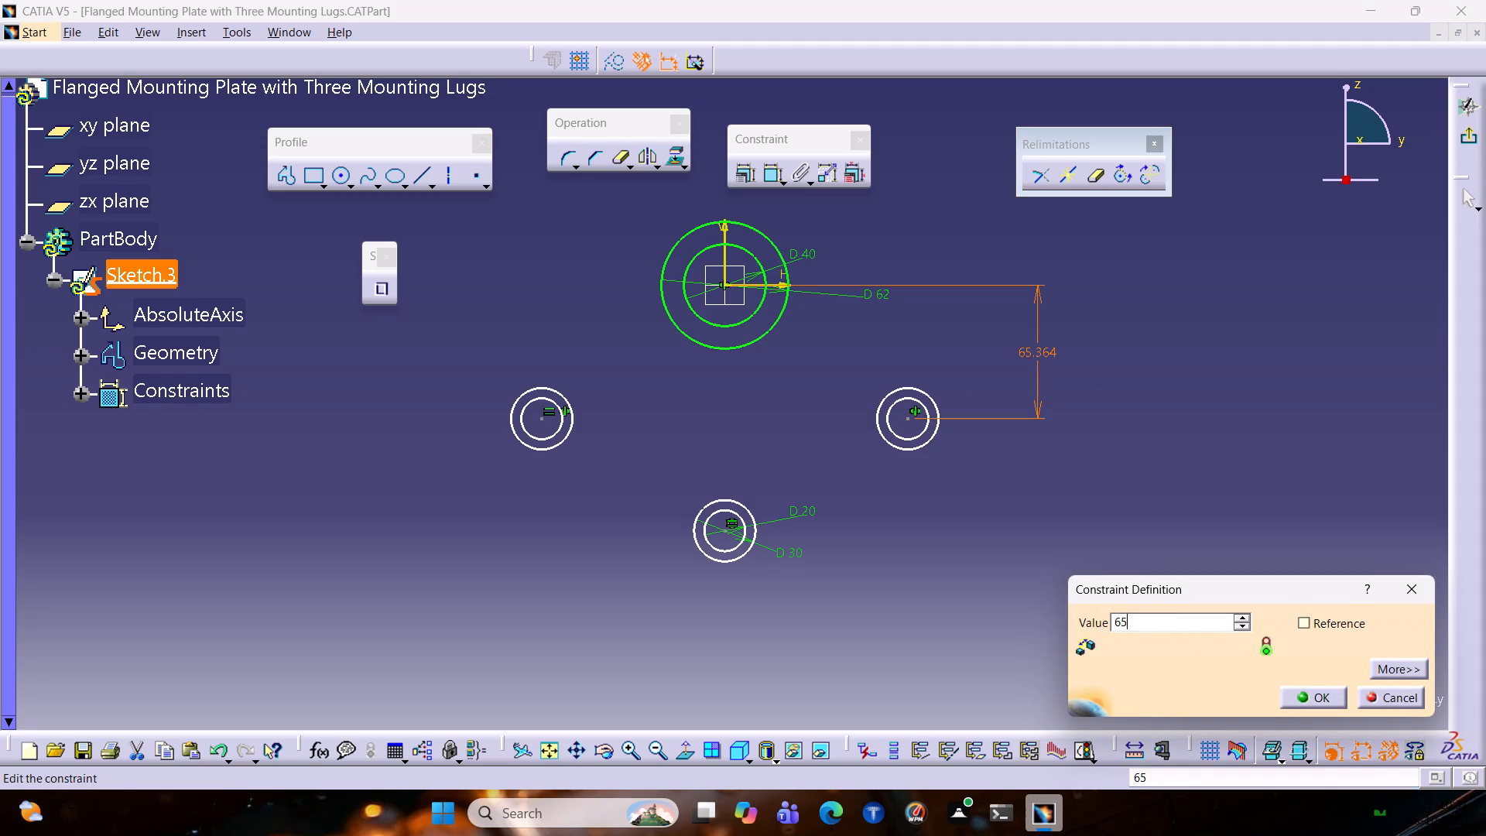
key(Return)
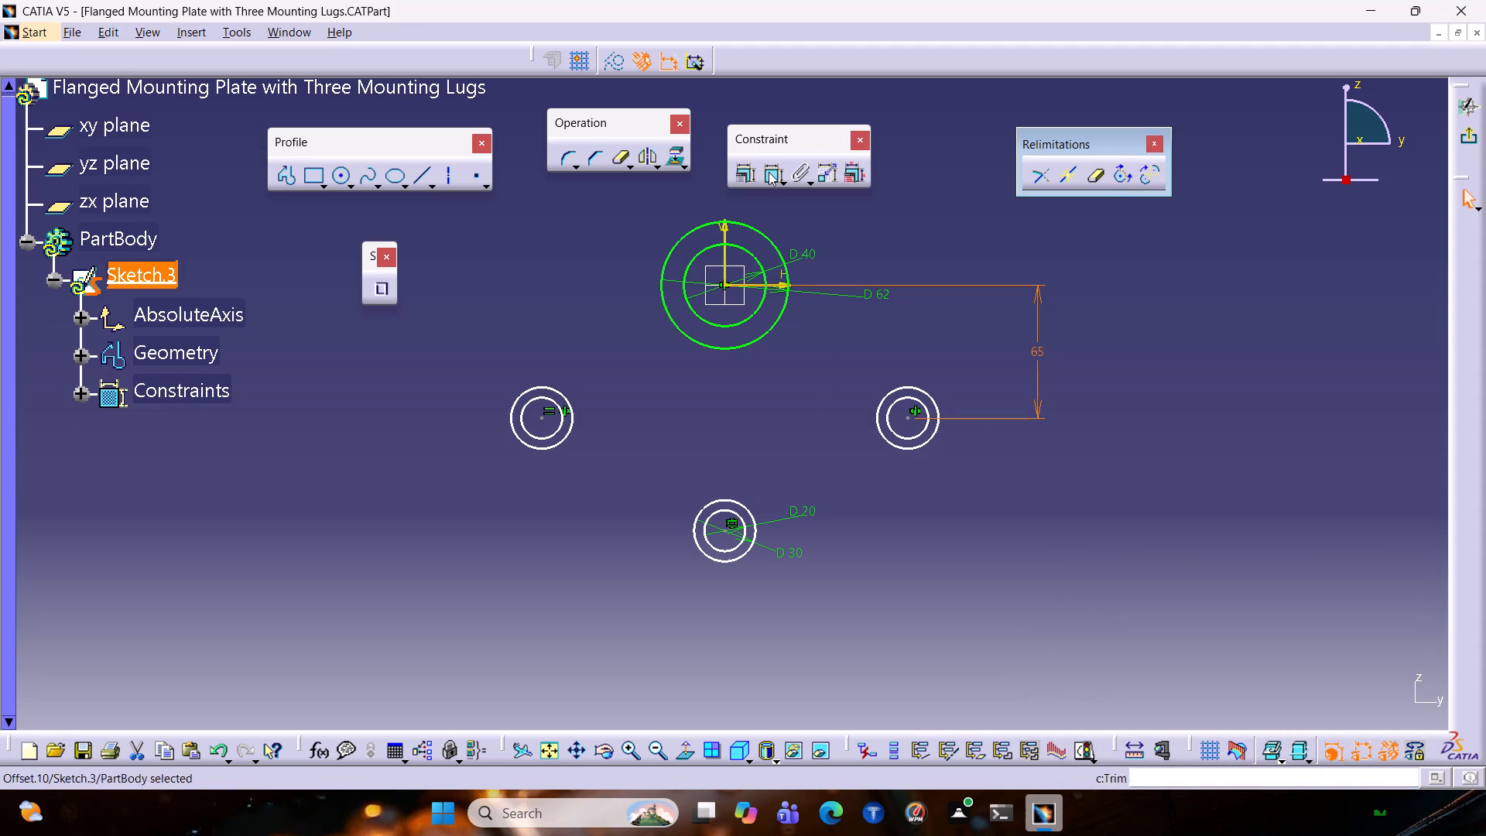
Dimension the horizontal distance between the centres of the right and lower circle pairs and set it to 65 mm.
click(771, 170)
click(908, 416)
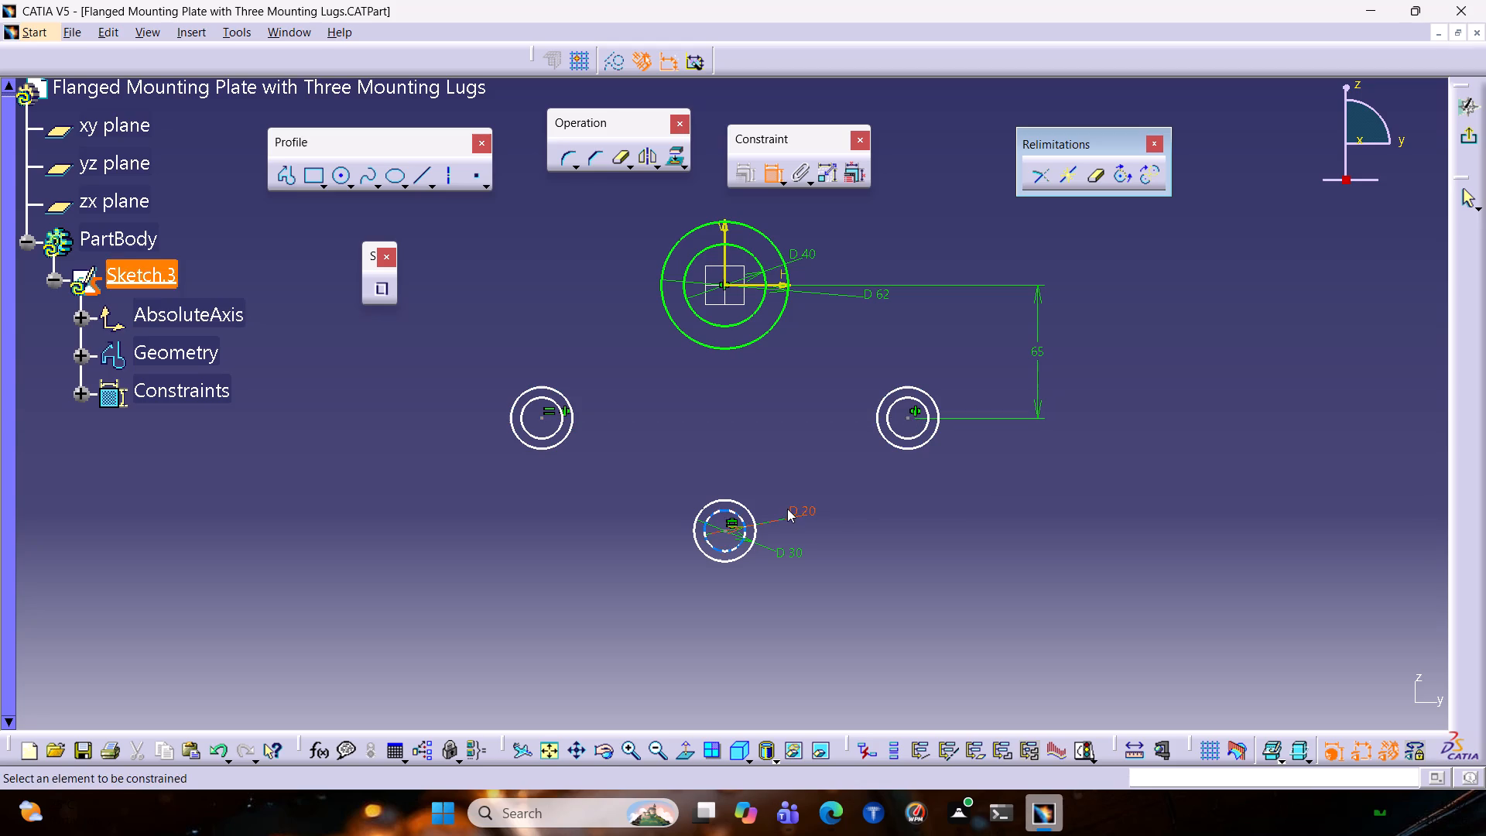
click(909, 416)
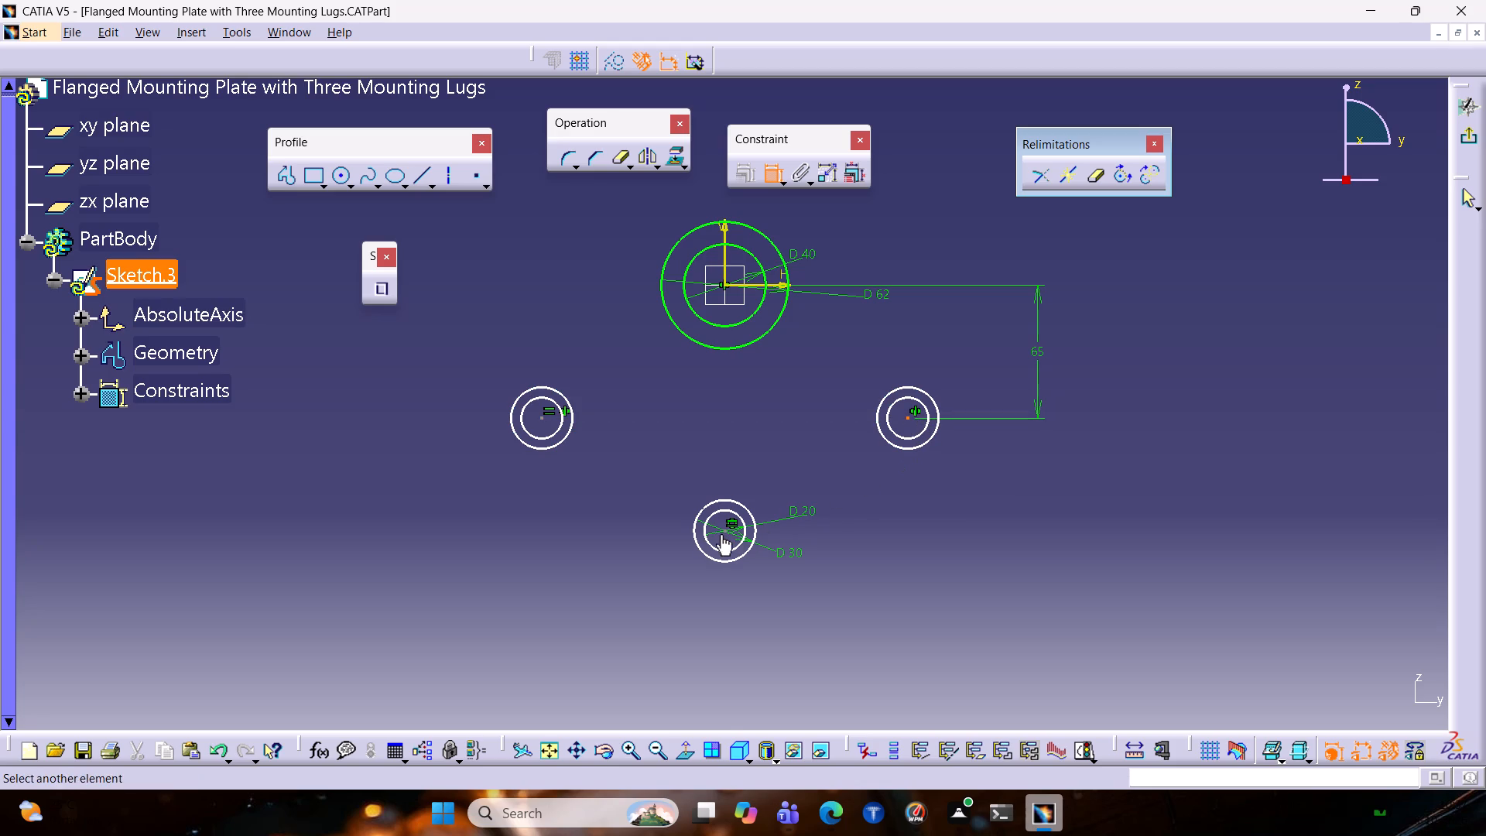
click(724, 530)
right_click(861, 517)
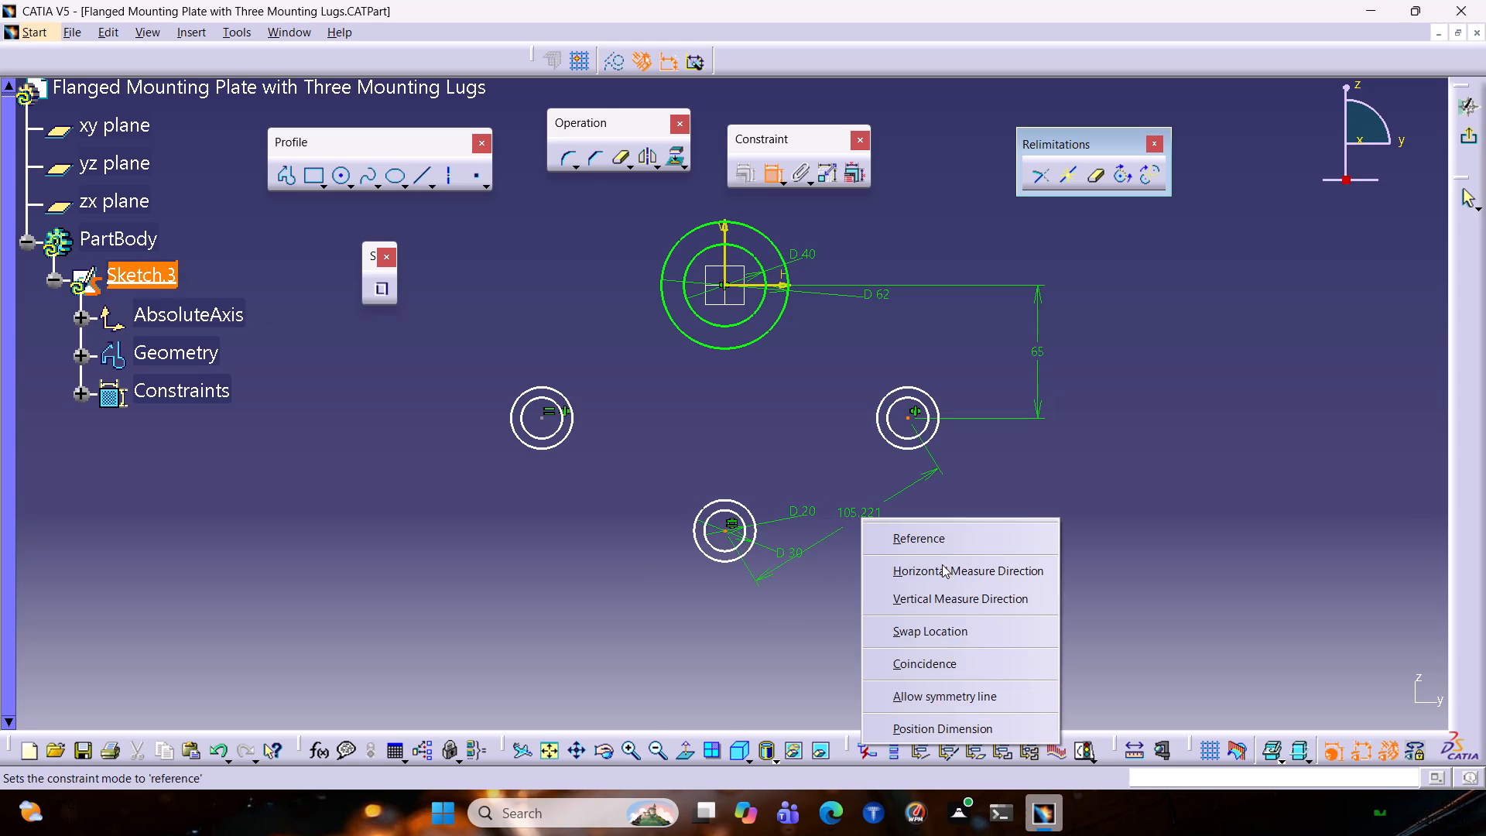
click(945, 591)
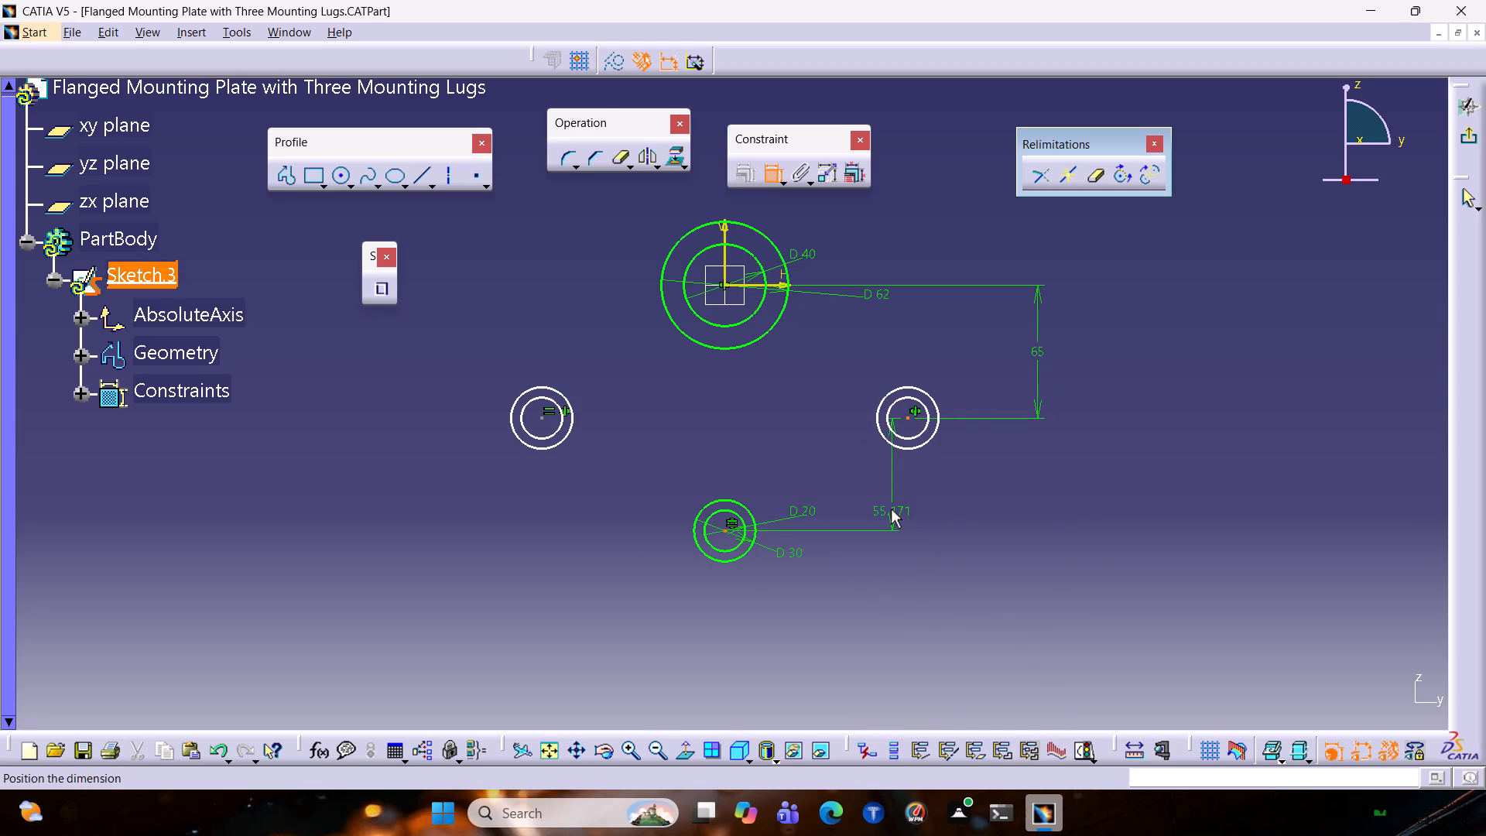
right_click(891, 509)
click(953, 591)
click(865, 553)
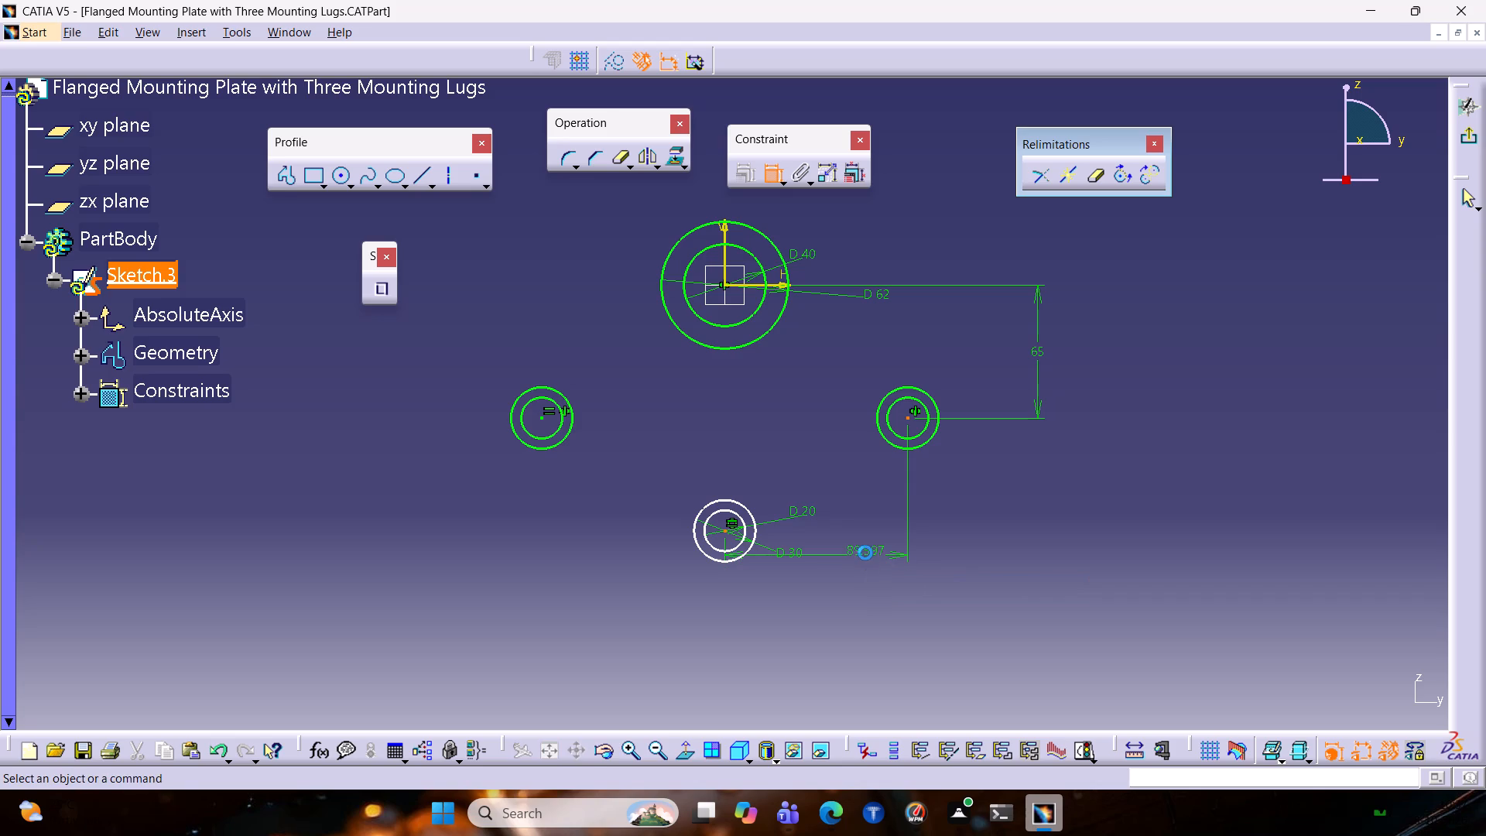
click(859, 551)
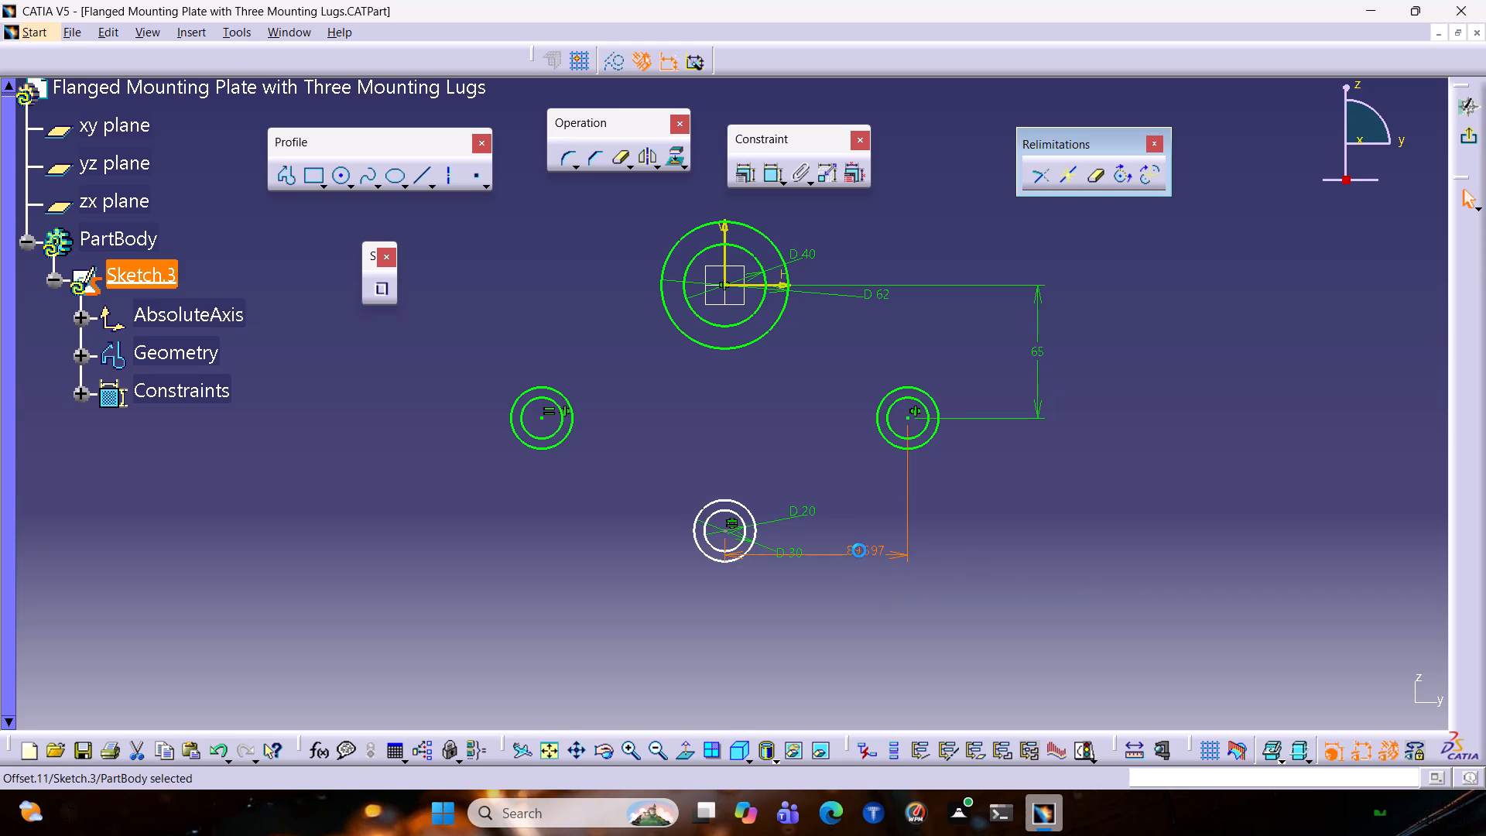
double_click(852, 545)
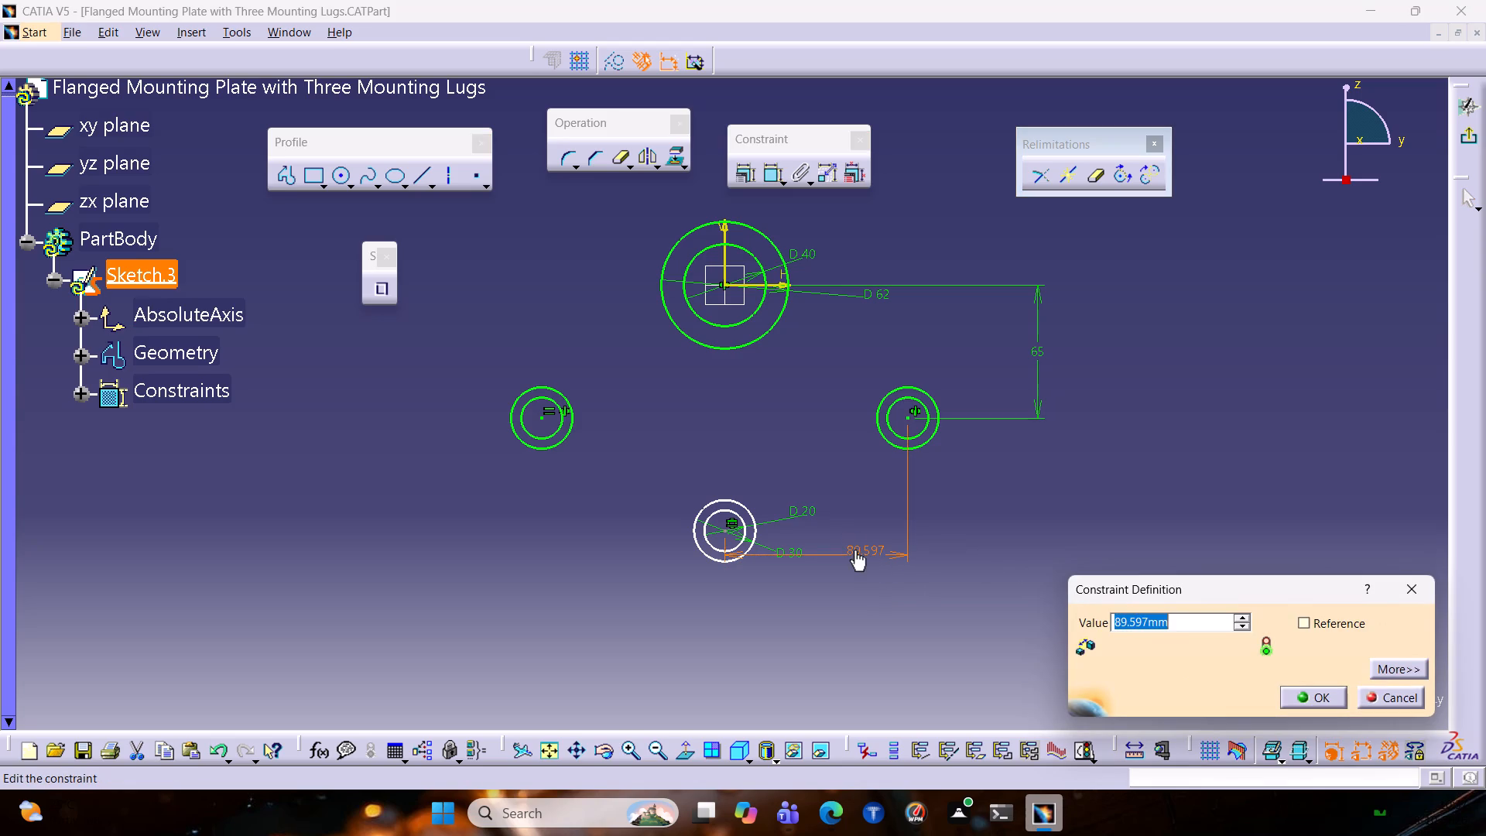
text(65)
key(Return)
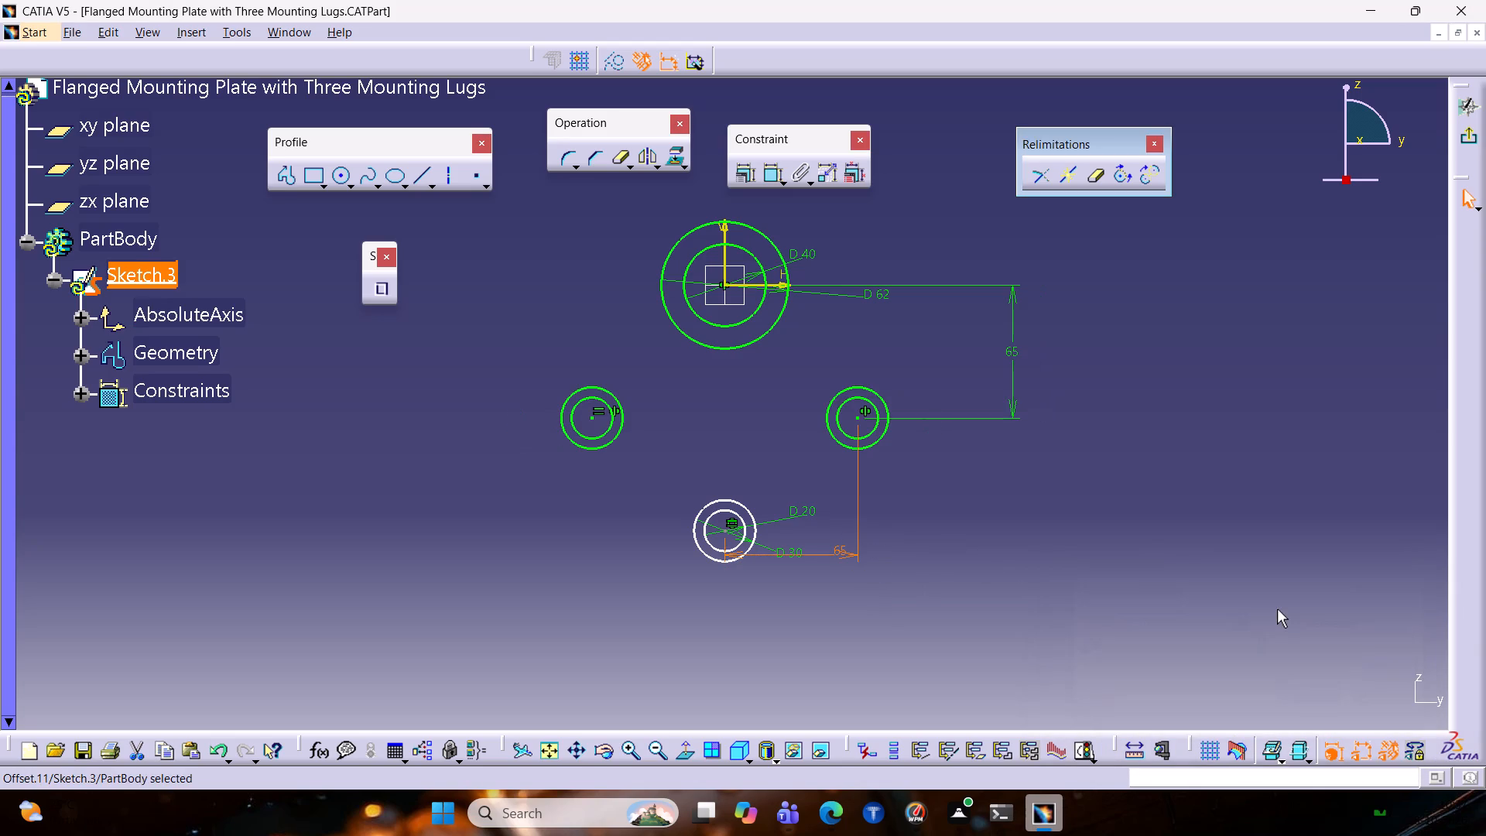
click(1012, 548)
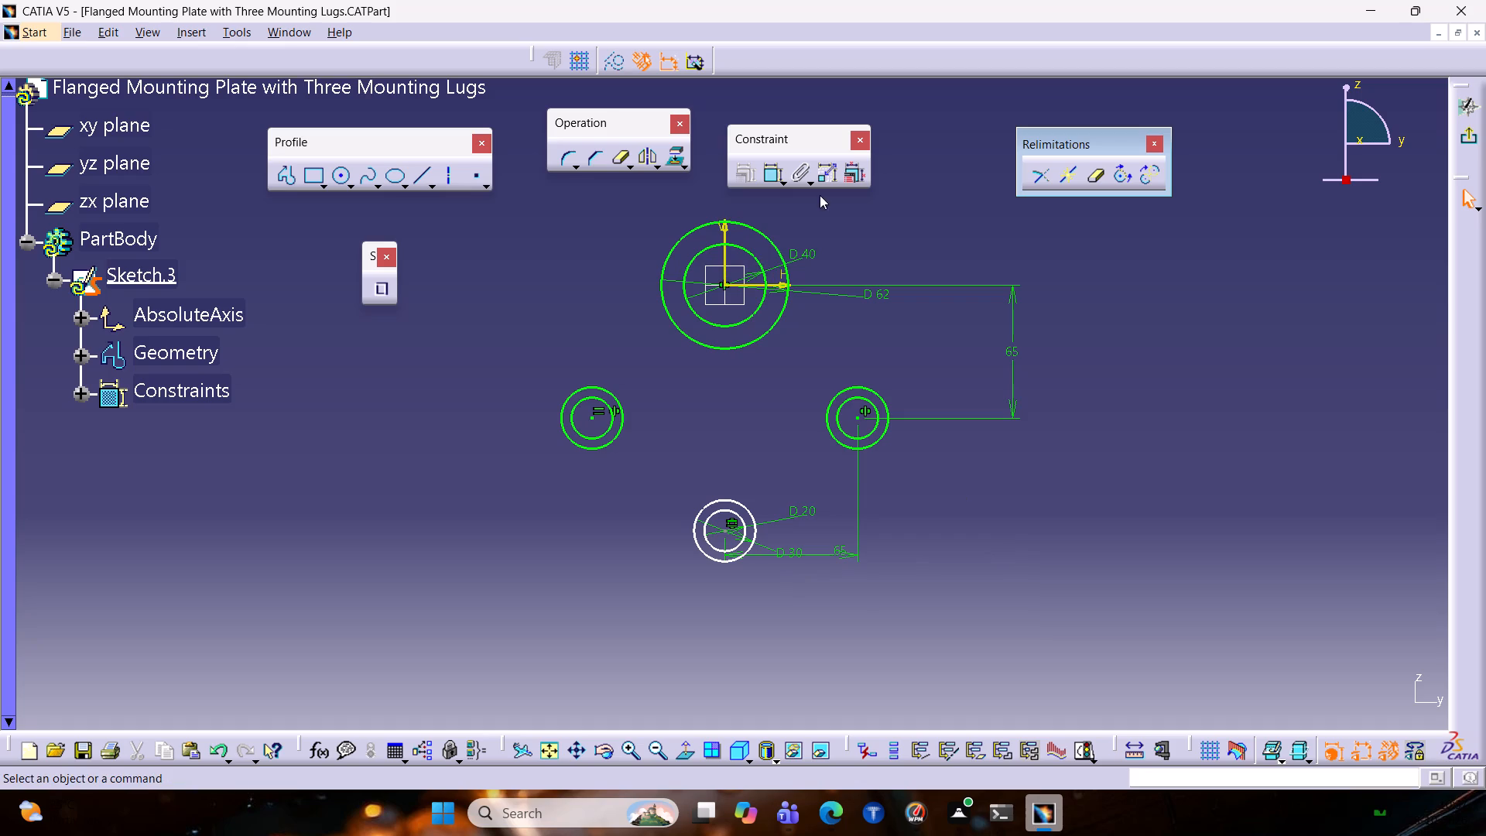
Dimension the vertical distance from the origin to the lower circle pair's centre, placing the dimension beyond the left circle pair.
click(768, 175)
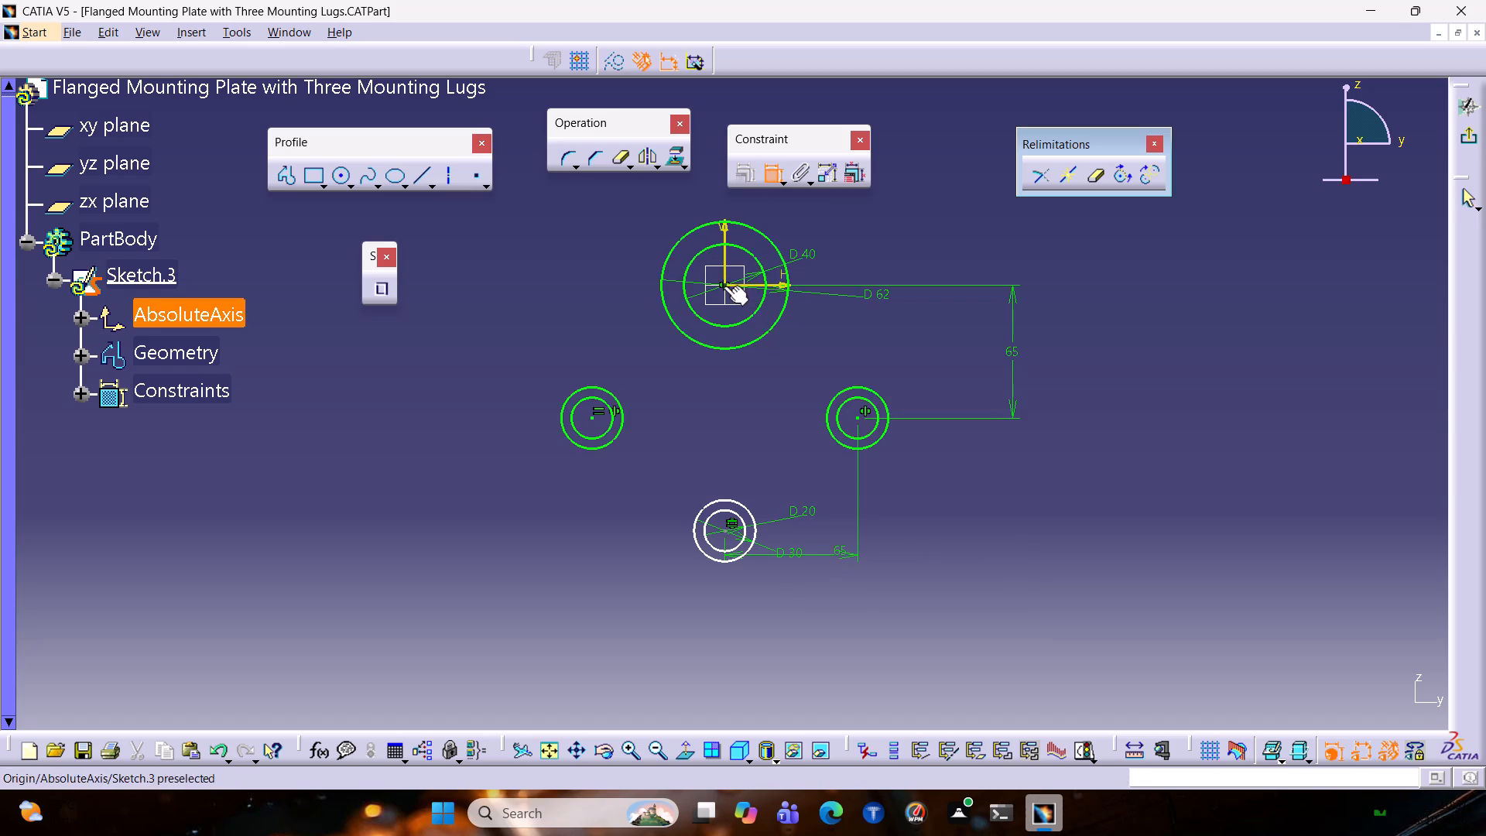
click(724, 284)
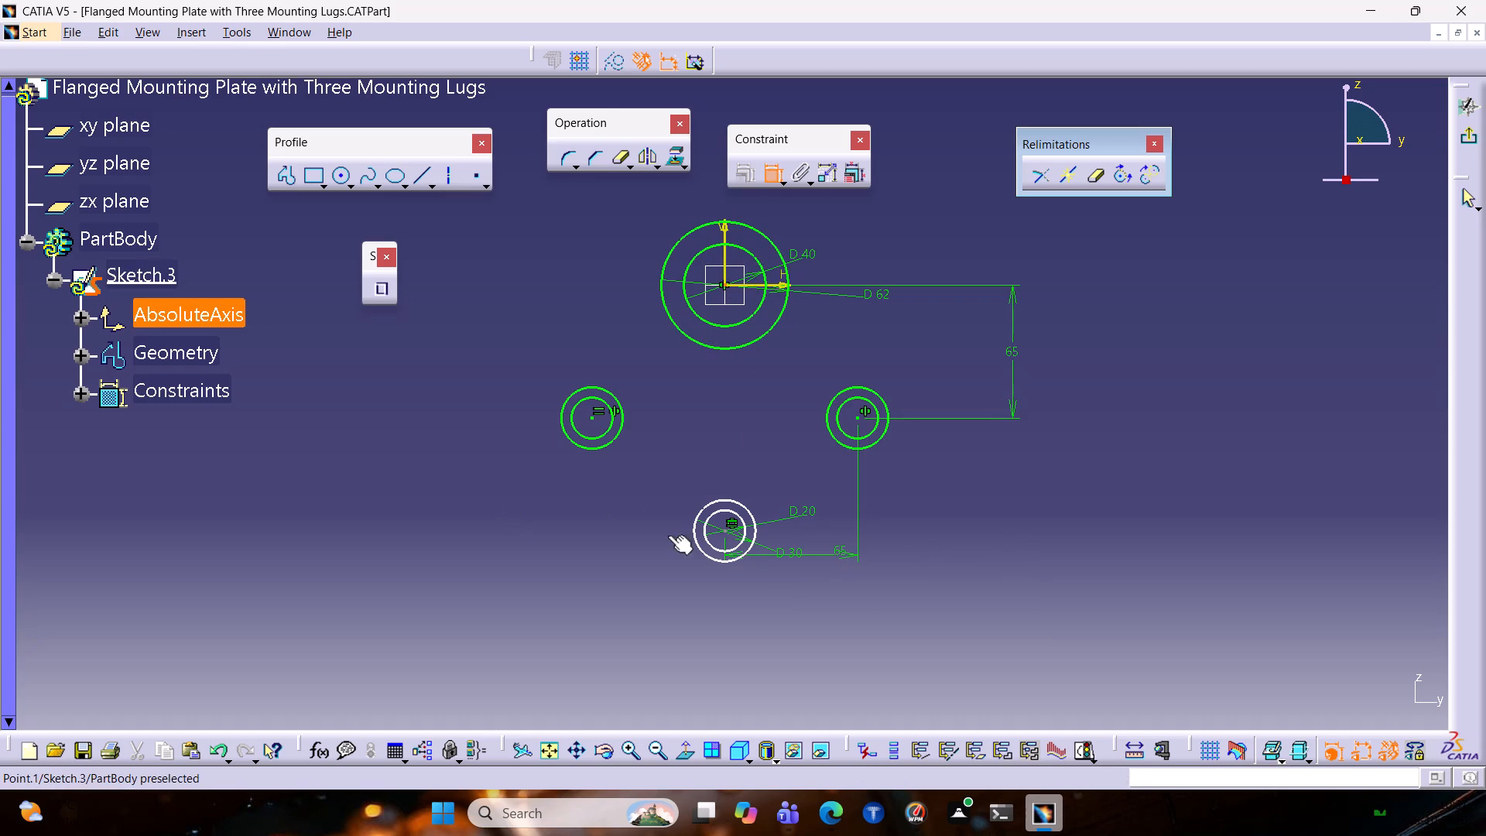
click(723, 530)
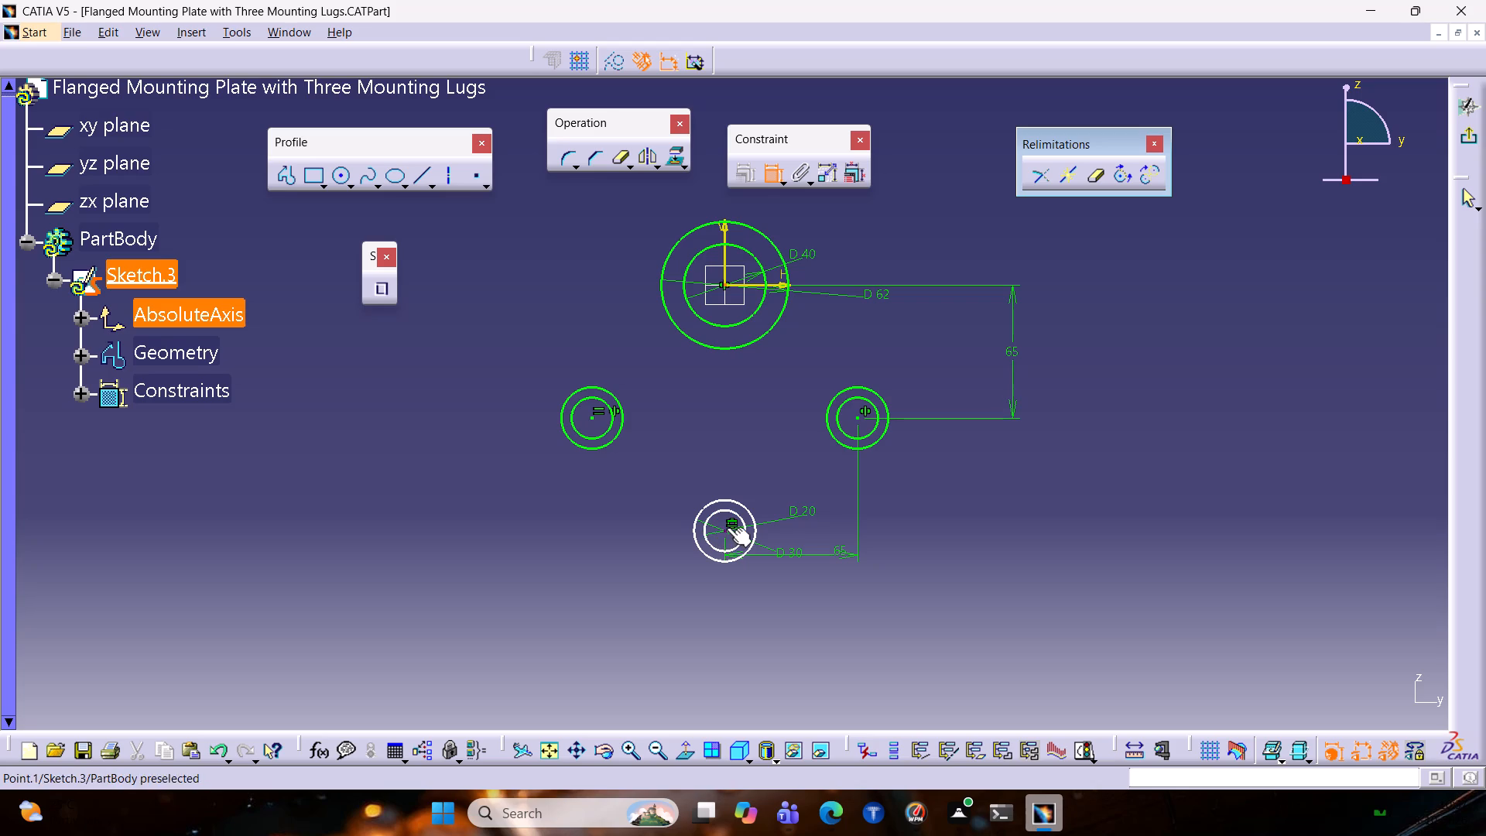
double_click(727, 527)
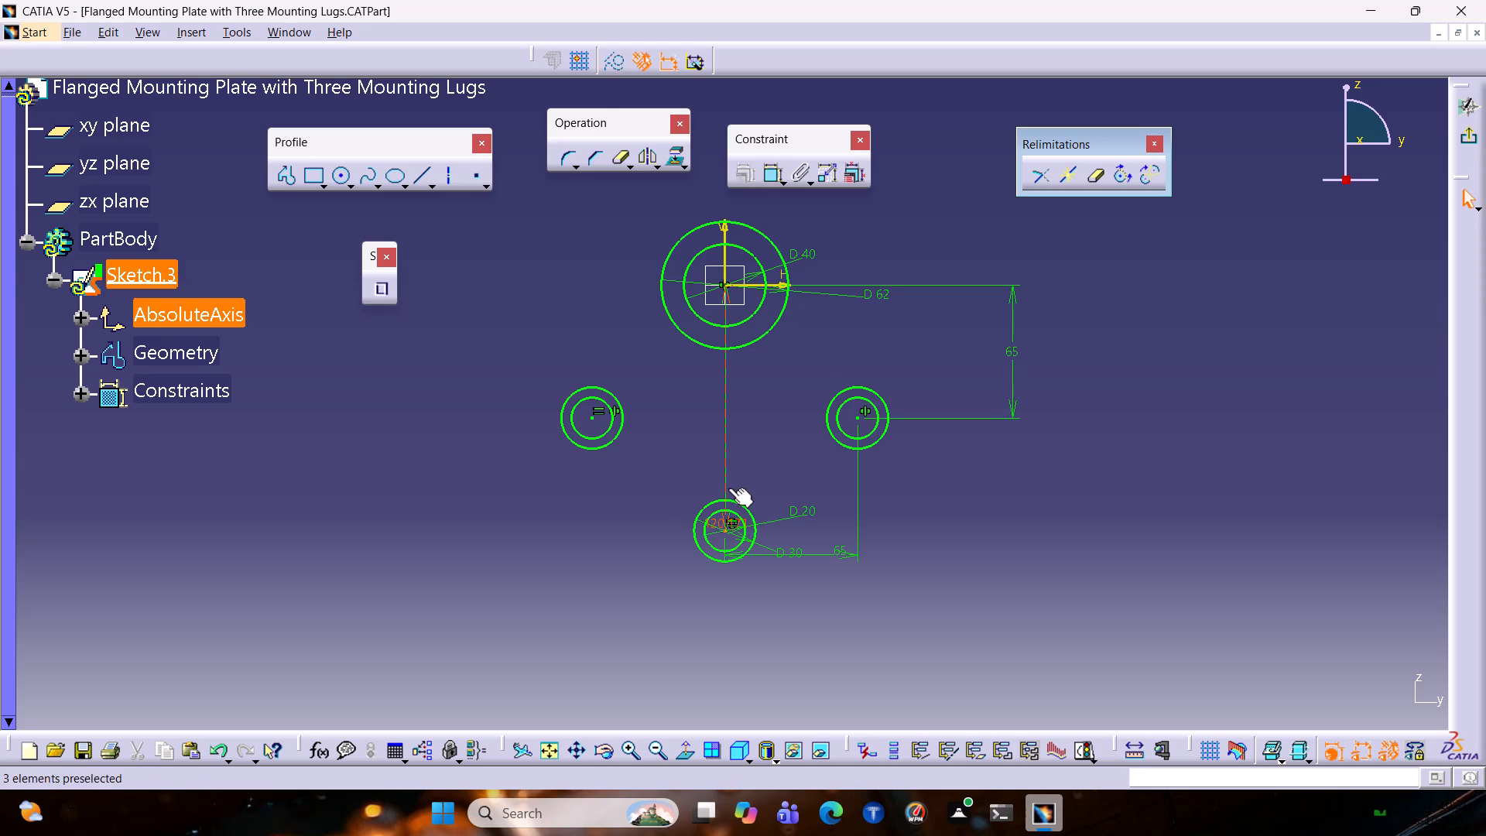
drag(724, 483, 530, 474)
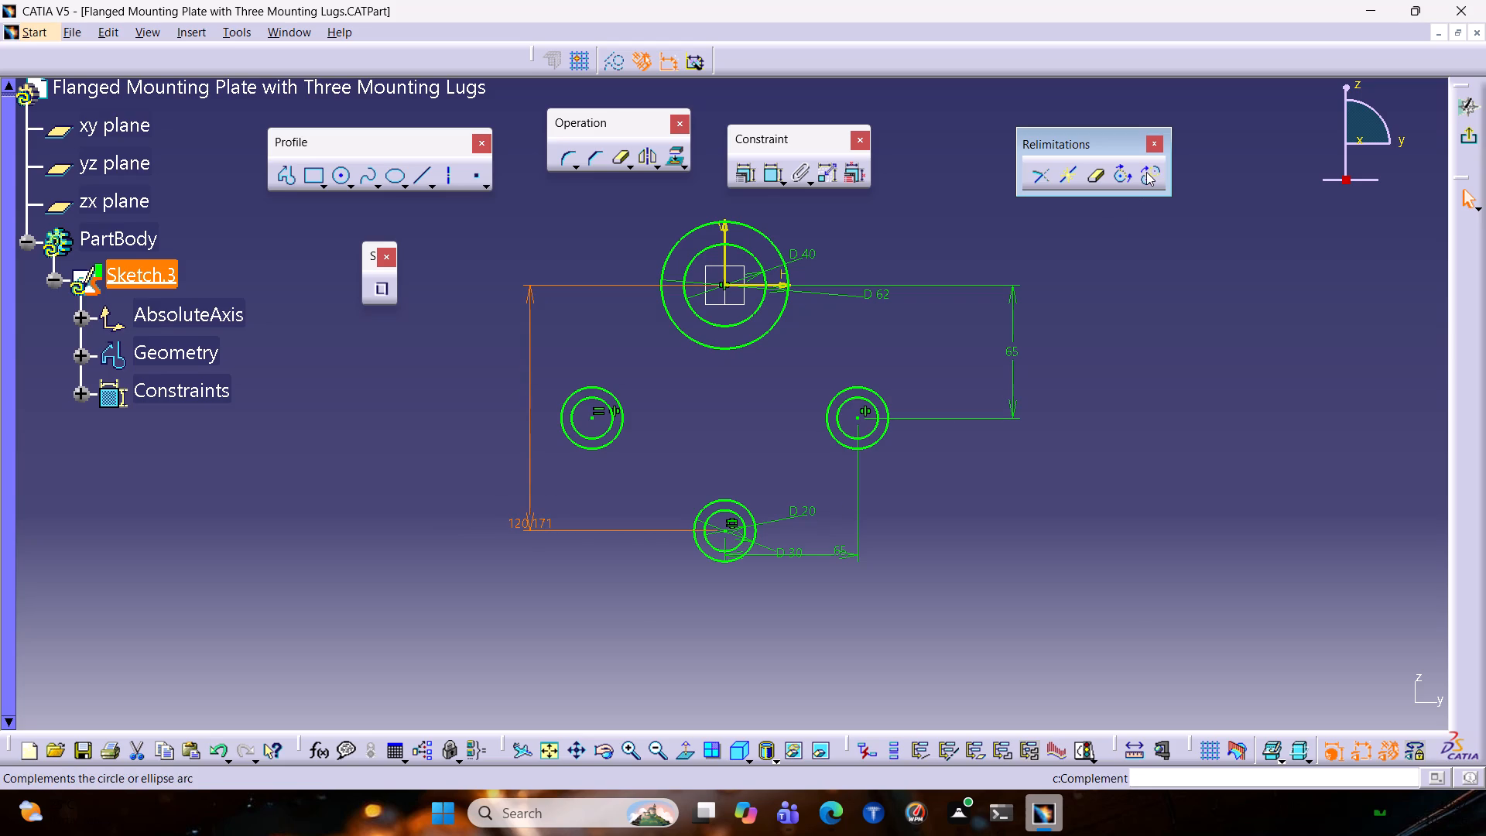
click(1057, 528)
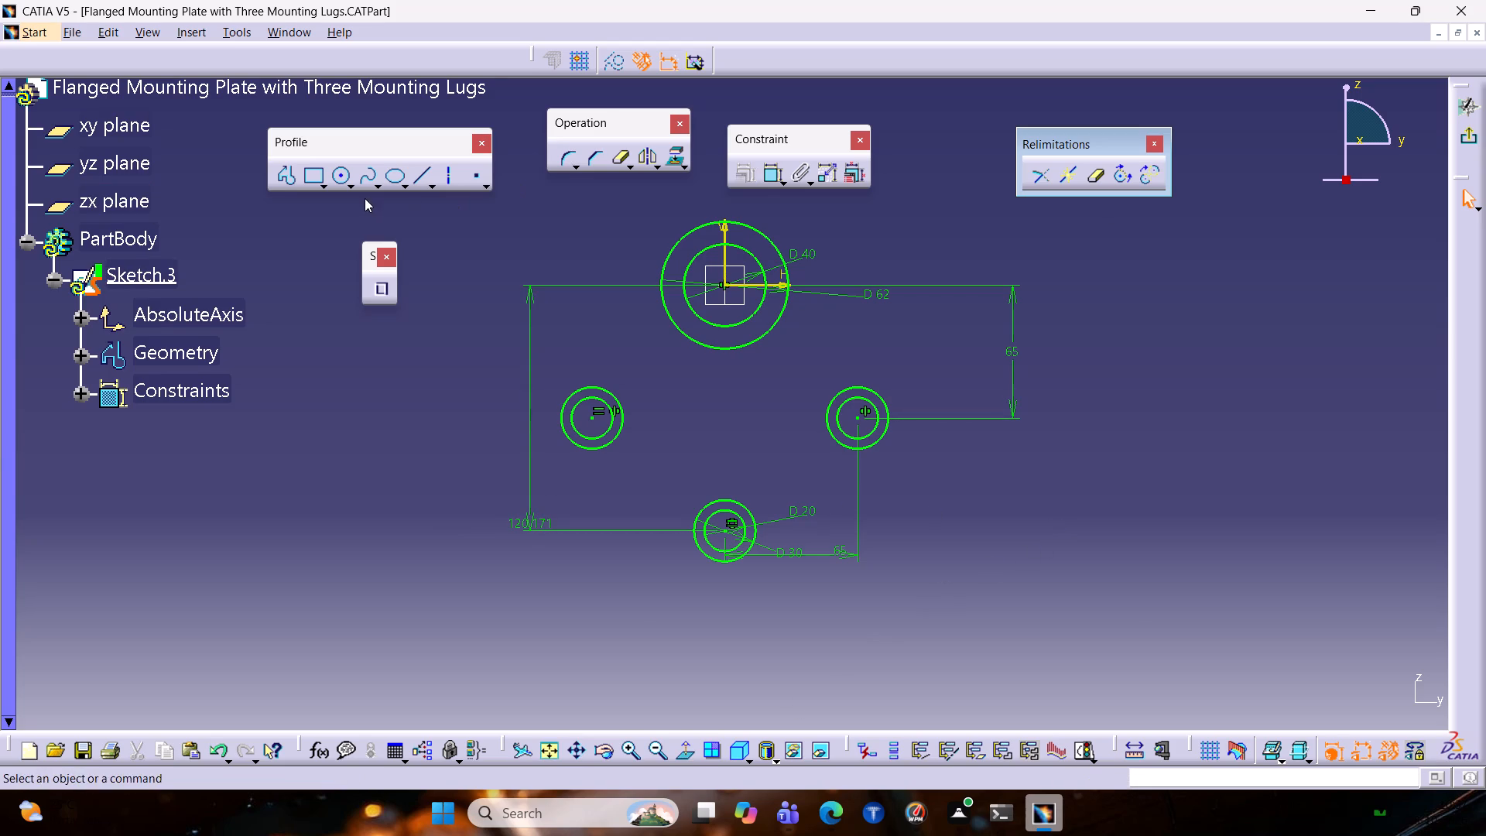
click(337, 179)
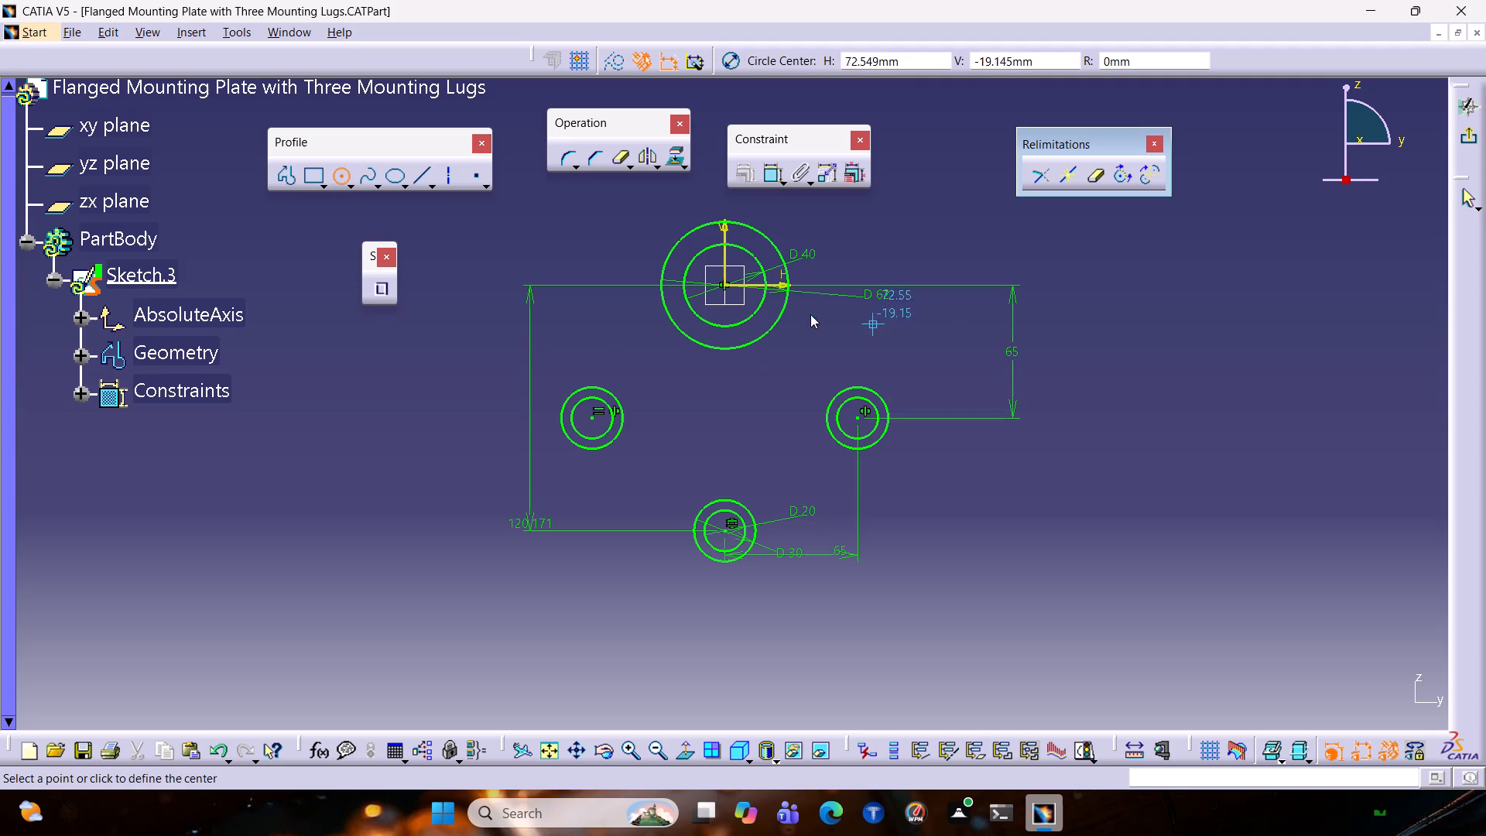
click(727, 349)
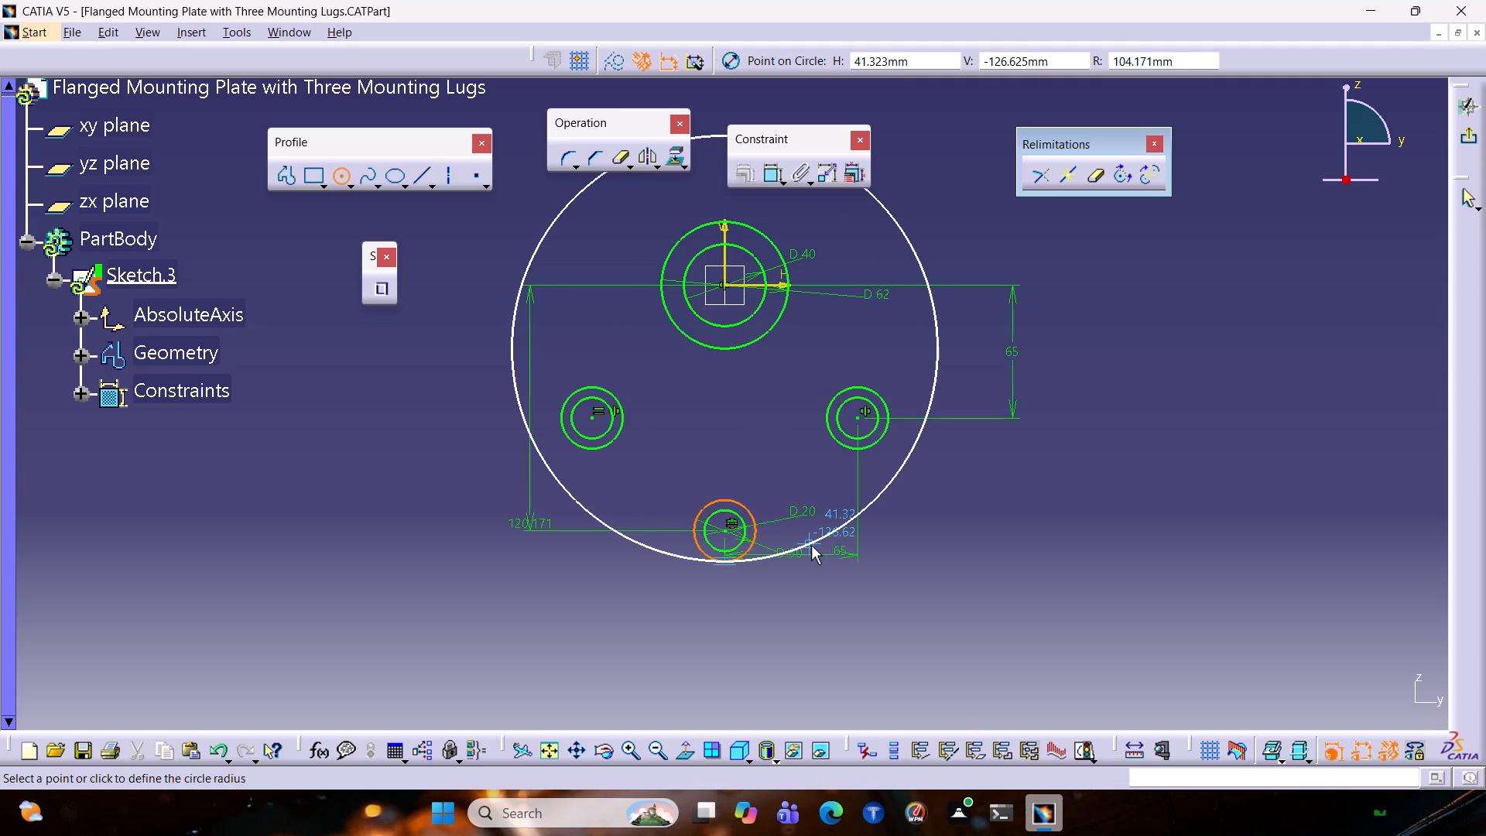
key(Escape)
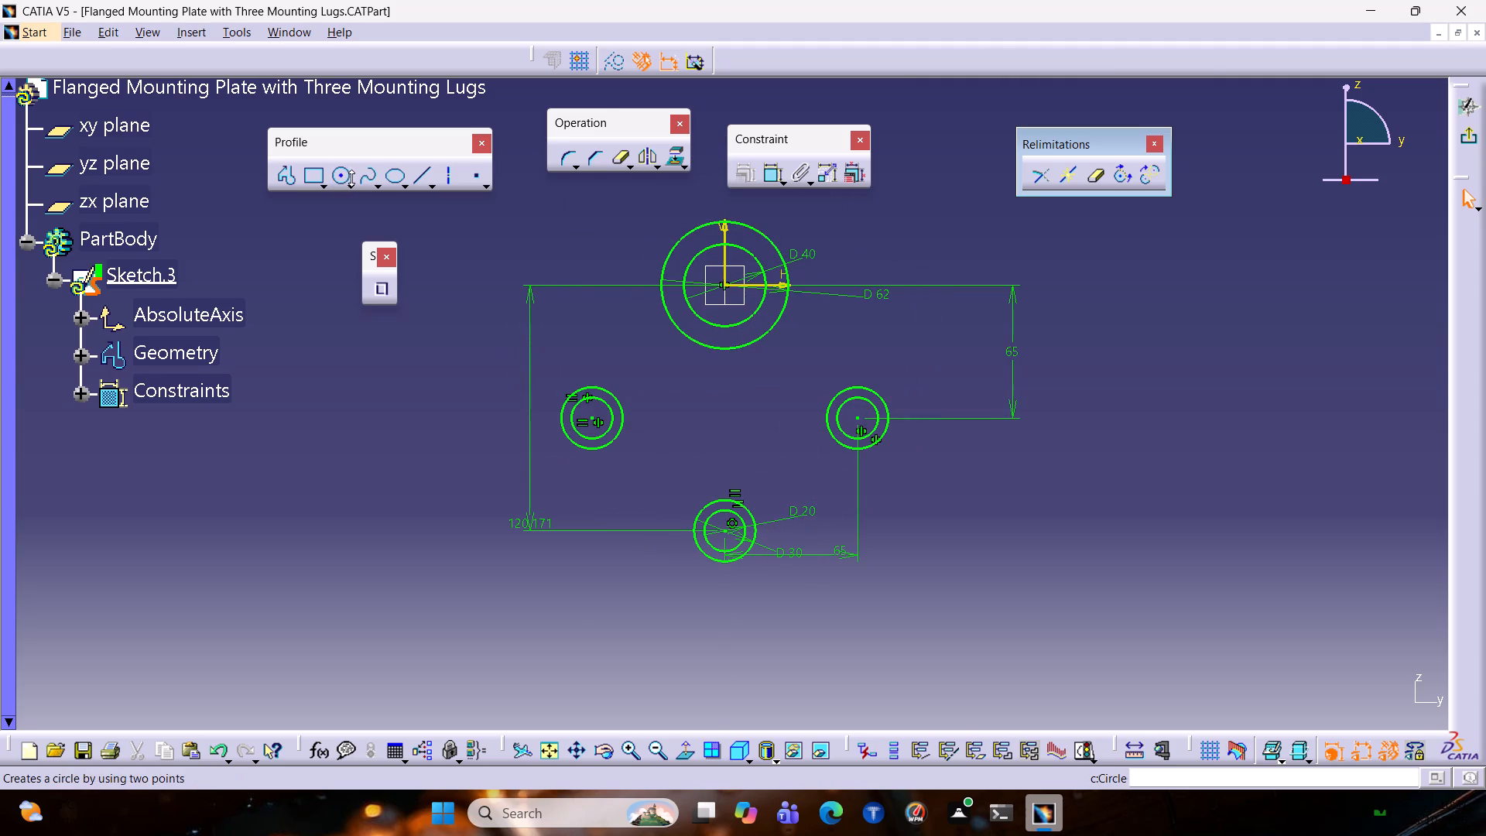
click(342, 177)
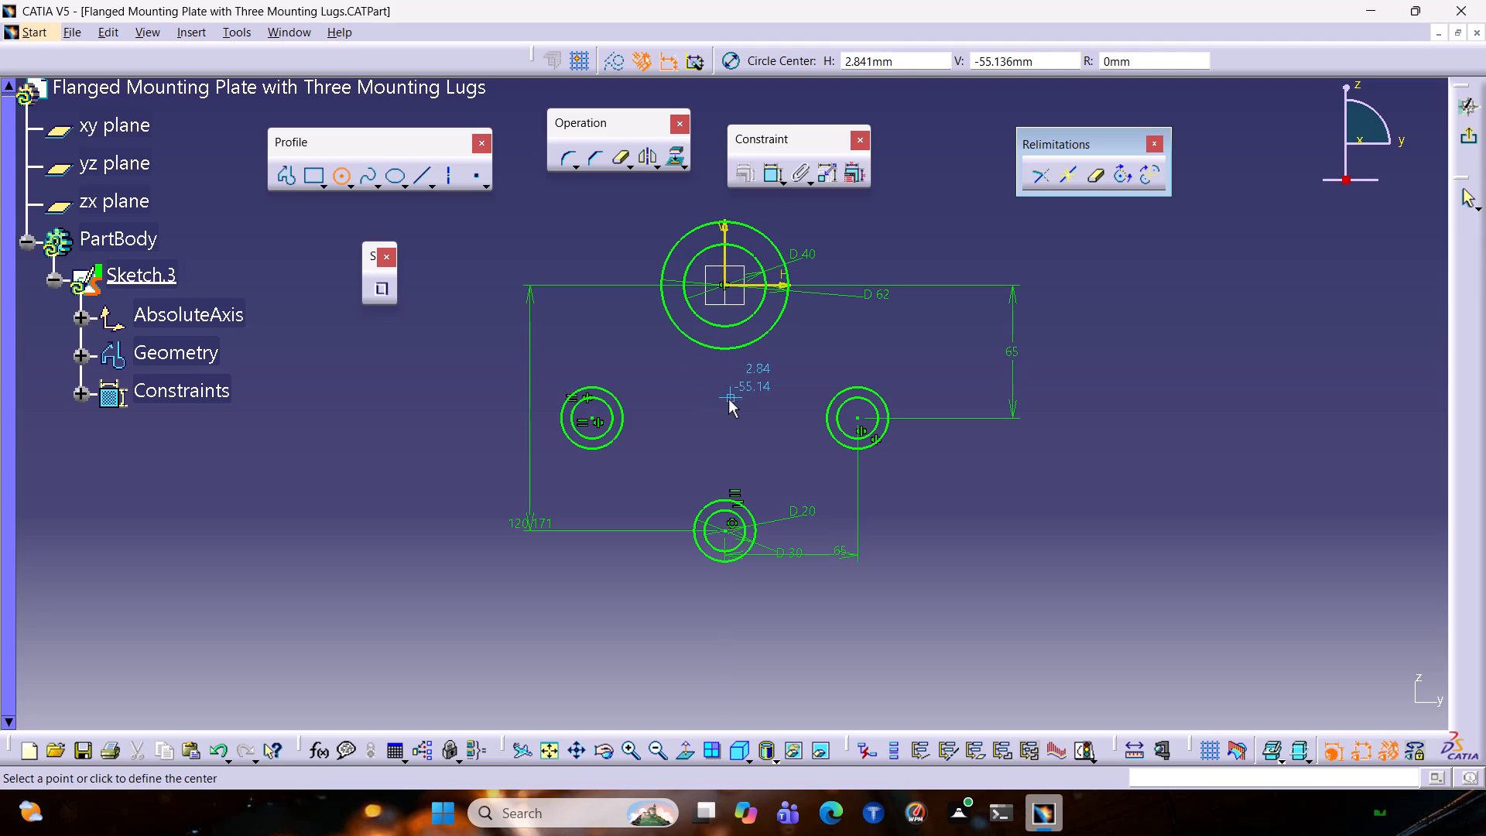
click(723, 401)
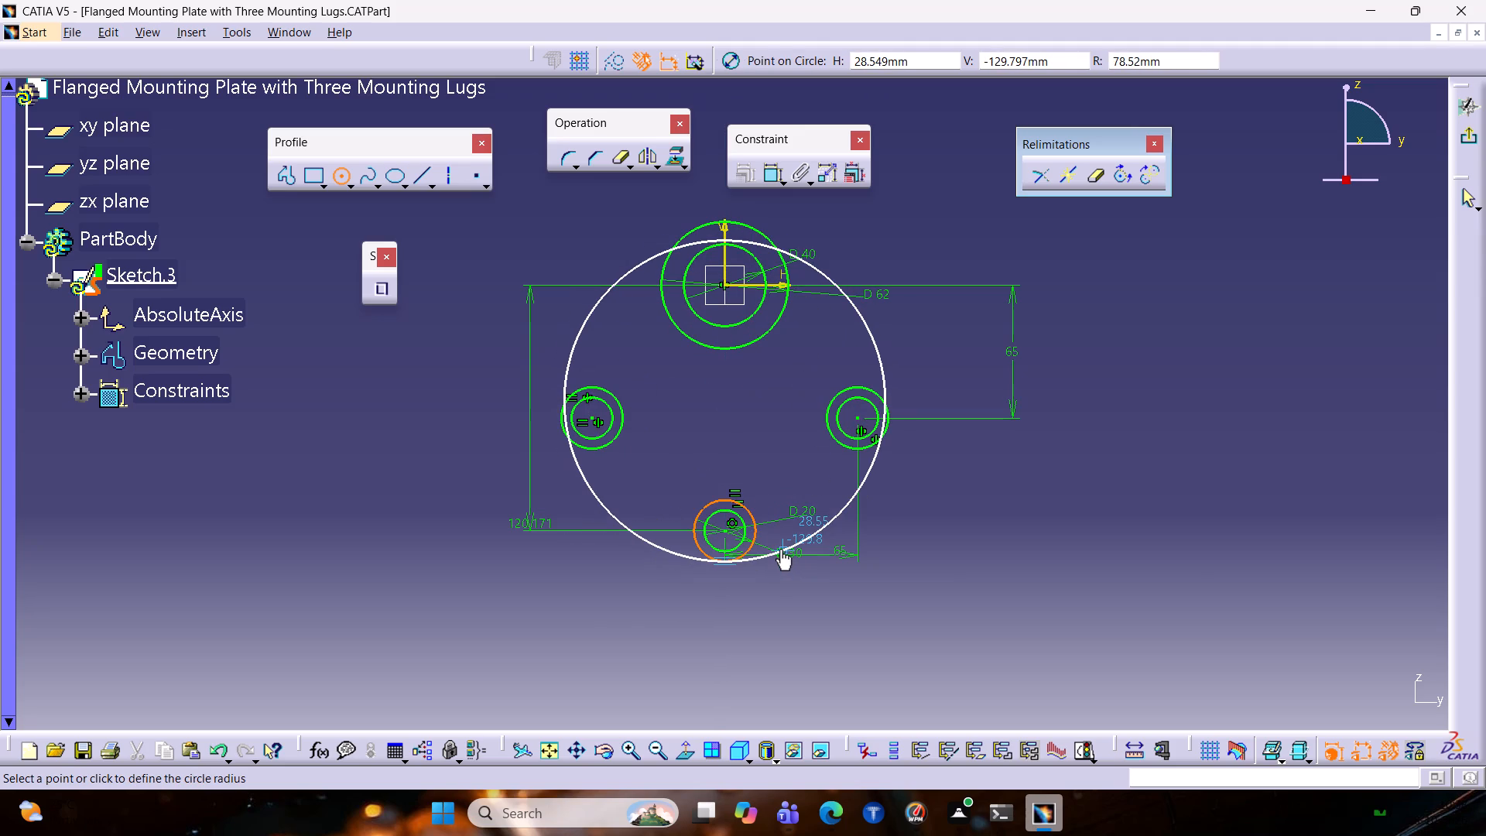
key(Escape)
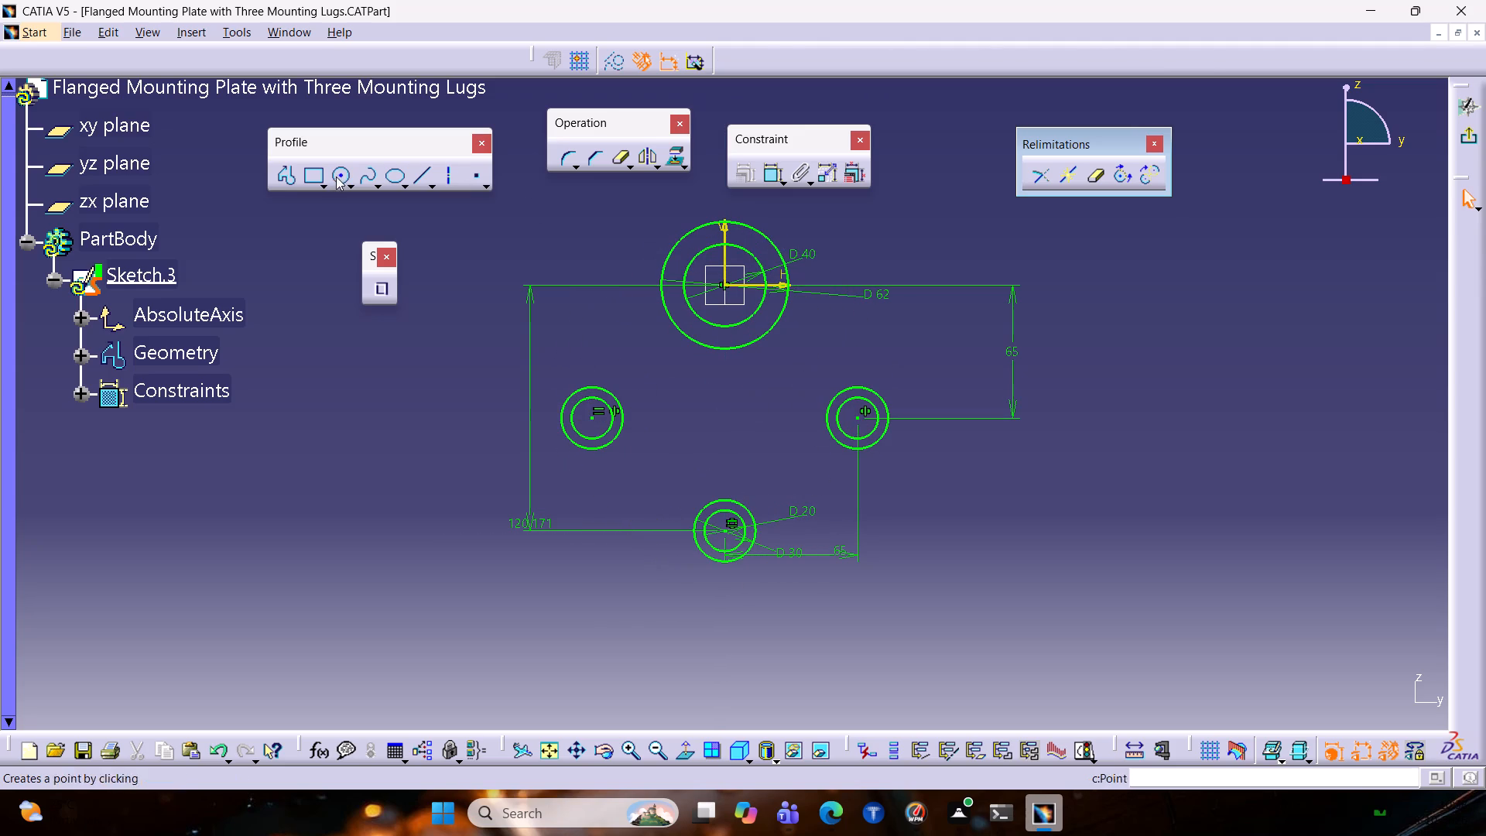
Draw a vertical line downward from the leftmost point of the hub's 62 mm circle, ending above the left lug's level.
click(277, 173)
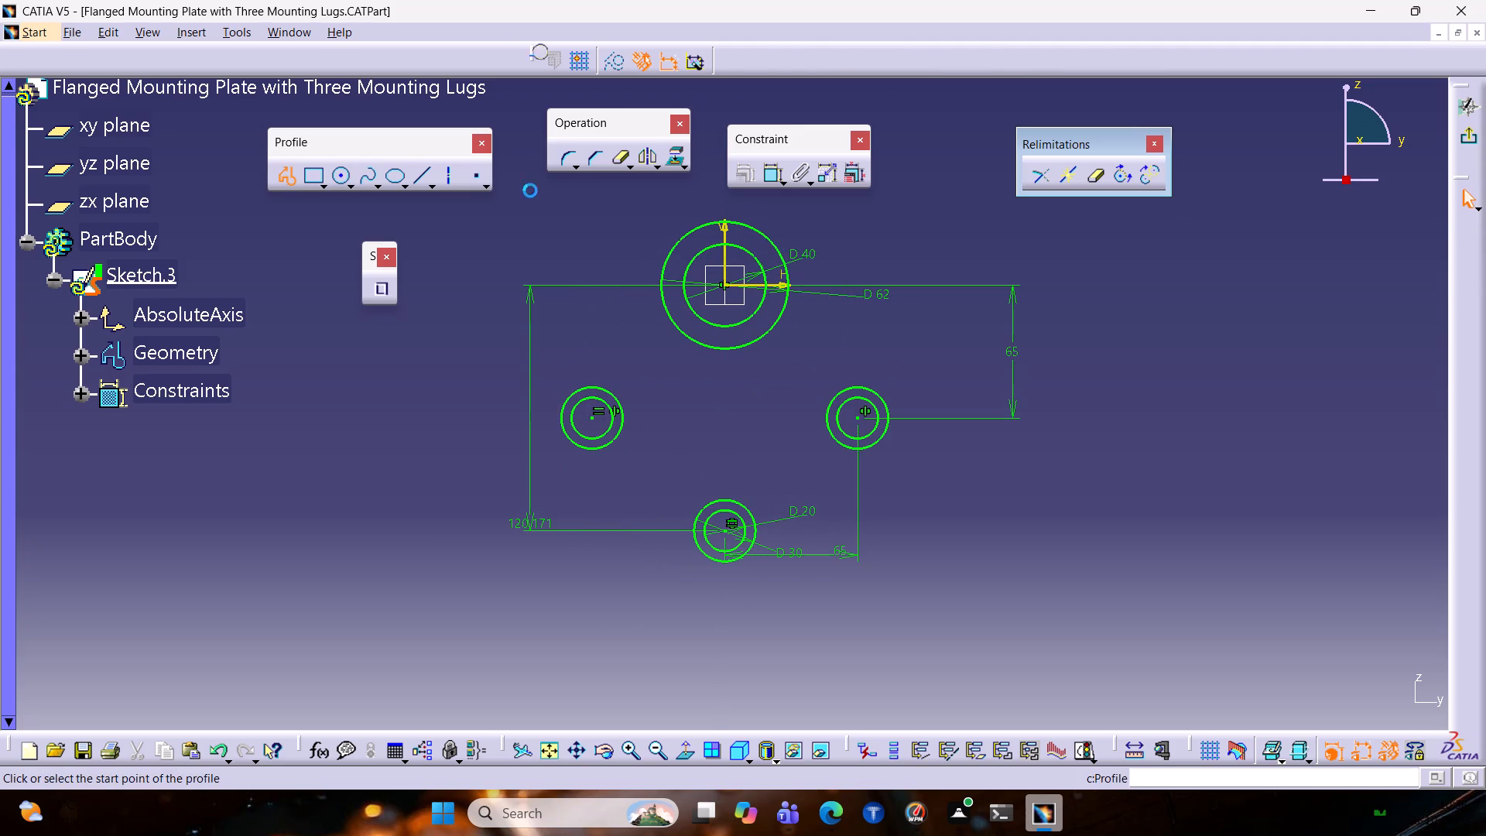
click(660, 284)
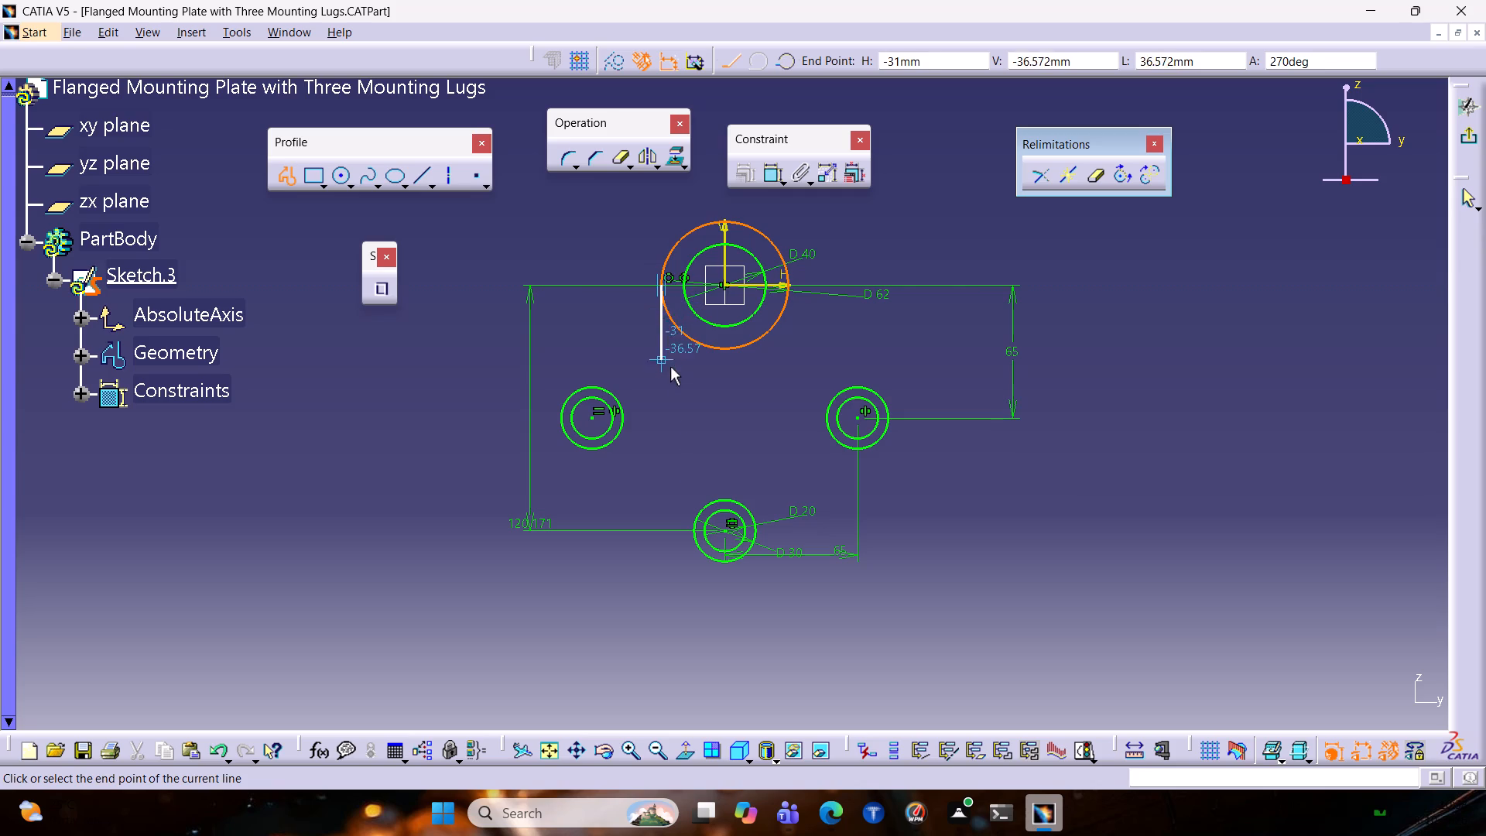
click(663, 380)
key(Escape)
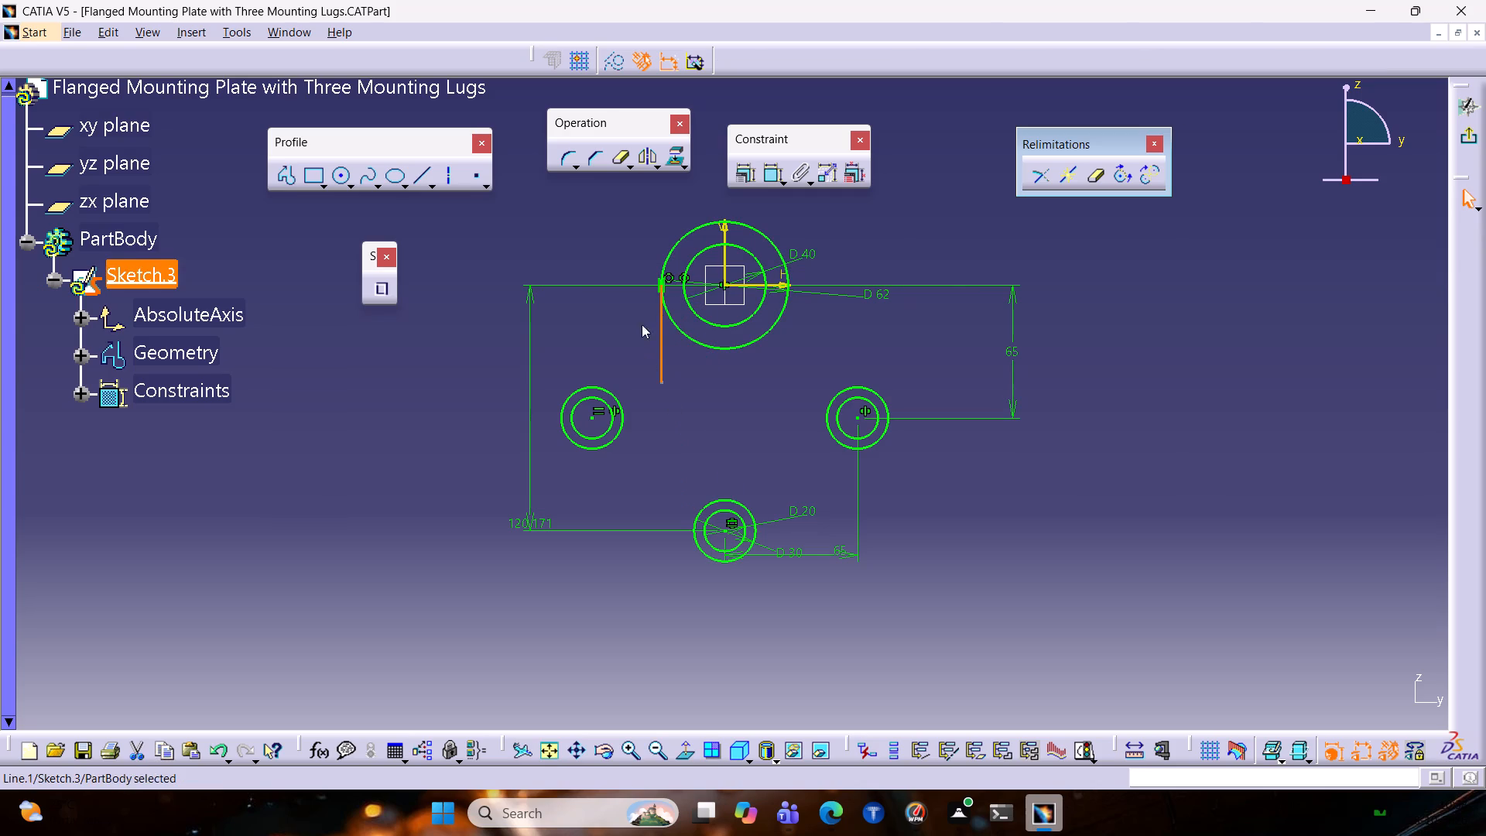
key(Escape)
Add an 18 mm radius corner between the vertical line and the left lug's outer circle.
click(560, 156)
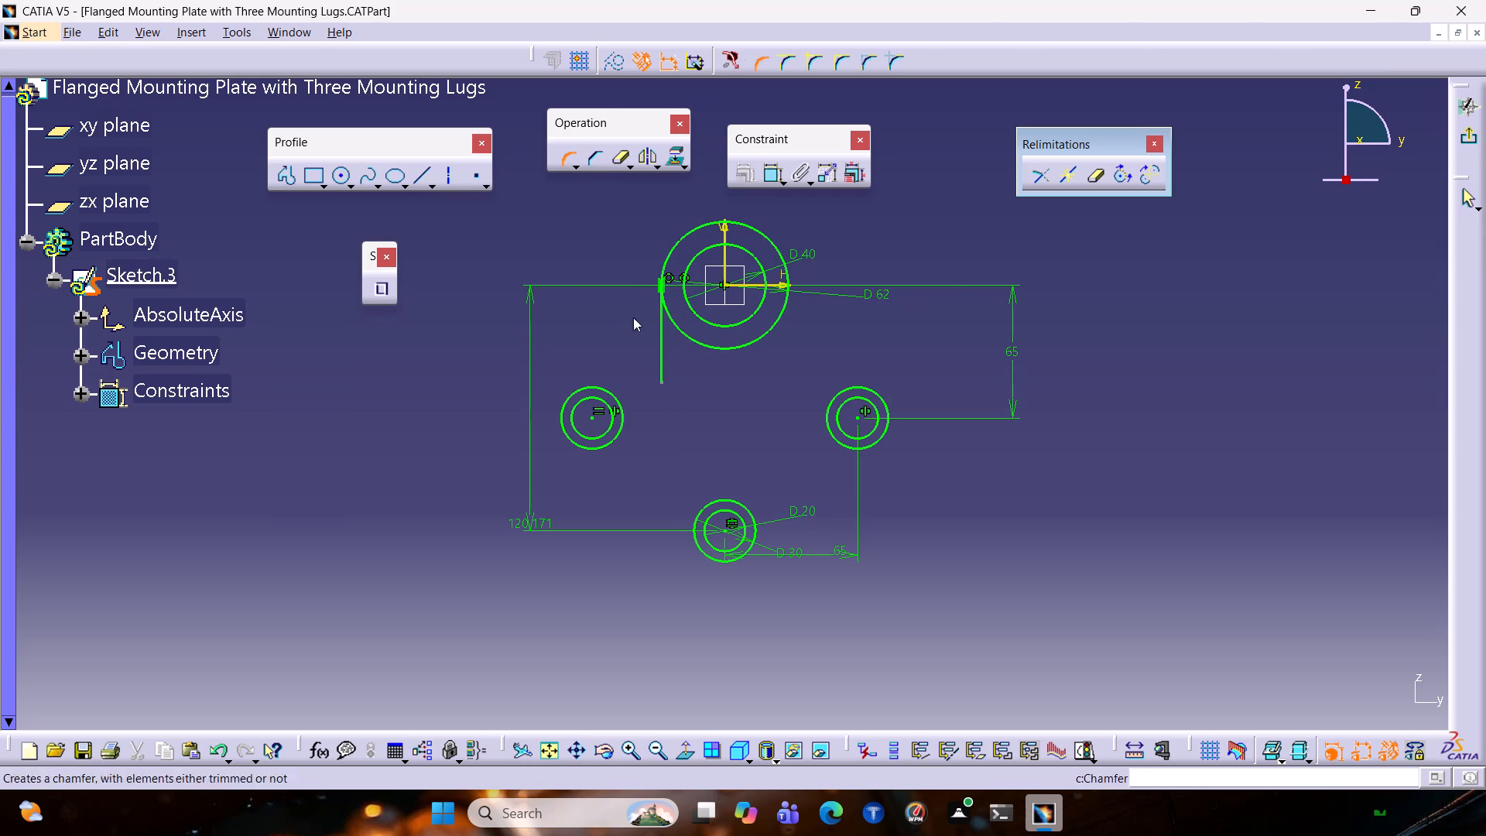
click(663, 337)
click(612, 392)
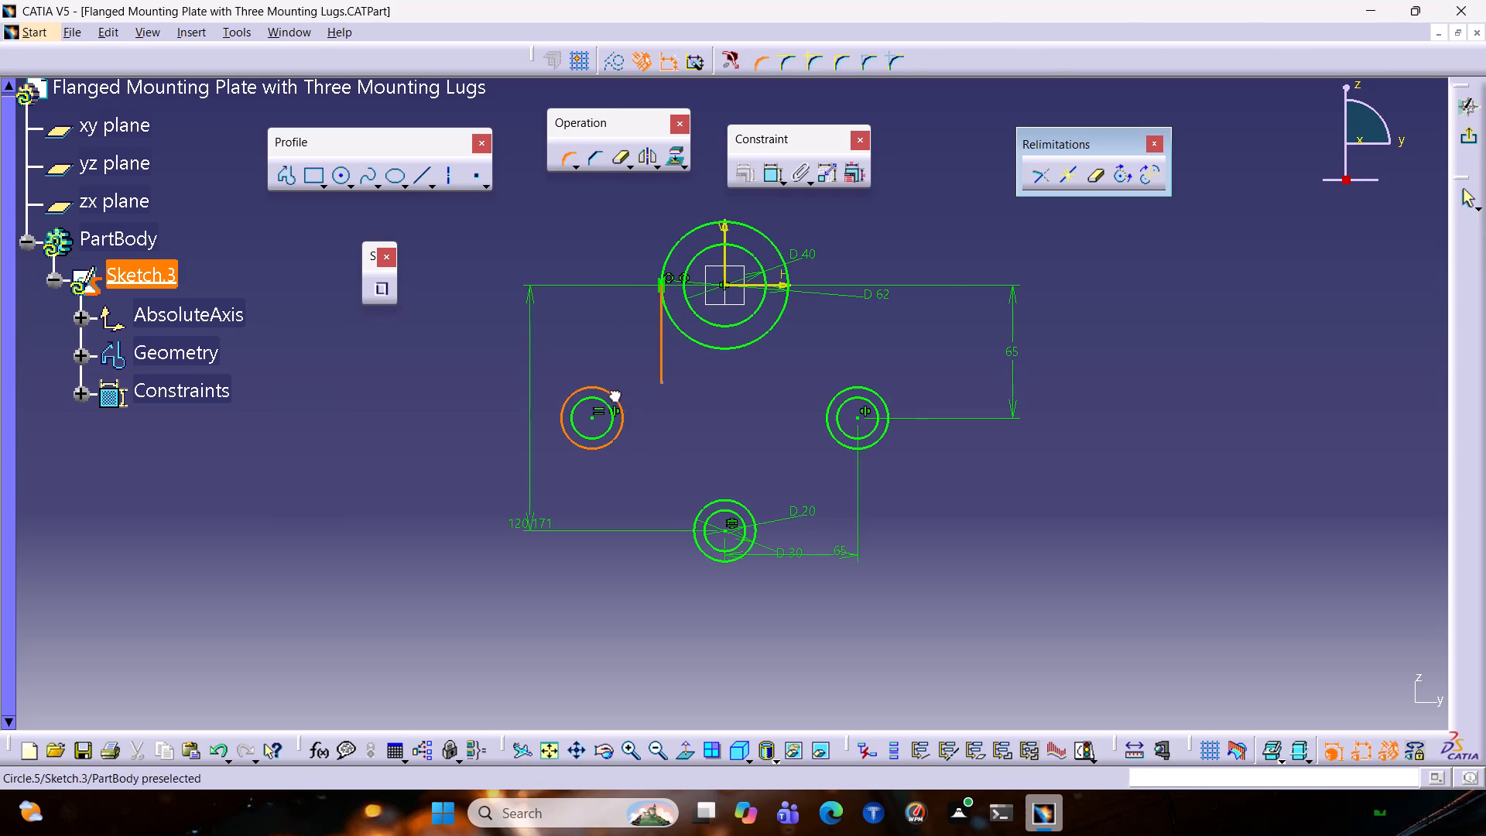
text(18)
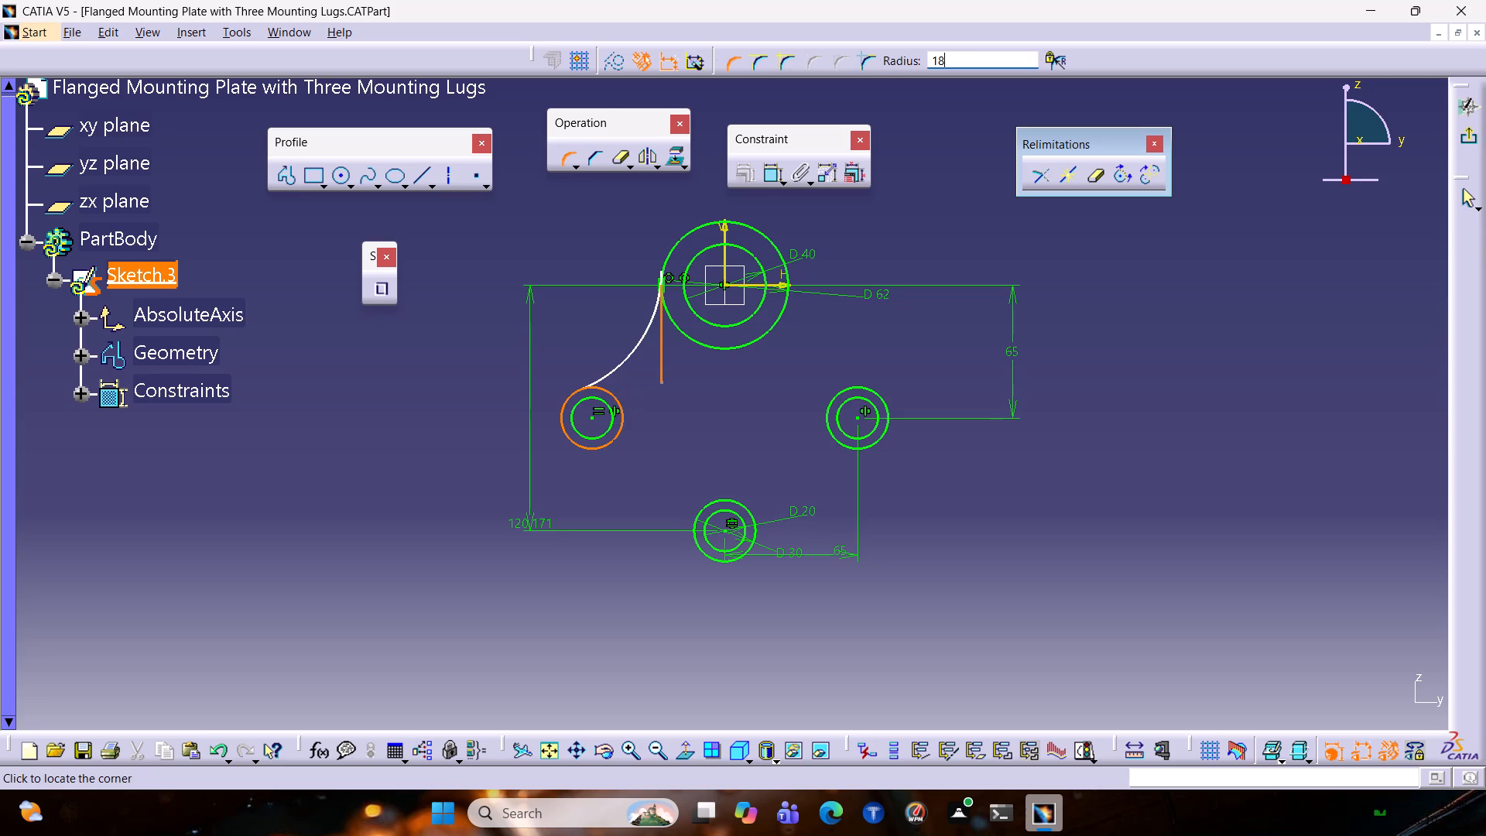
key(Return)
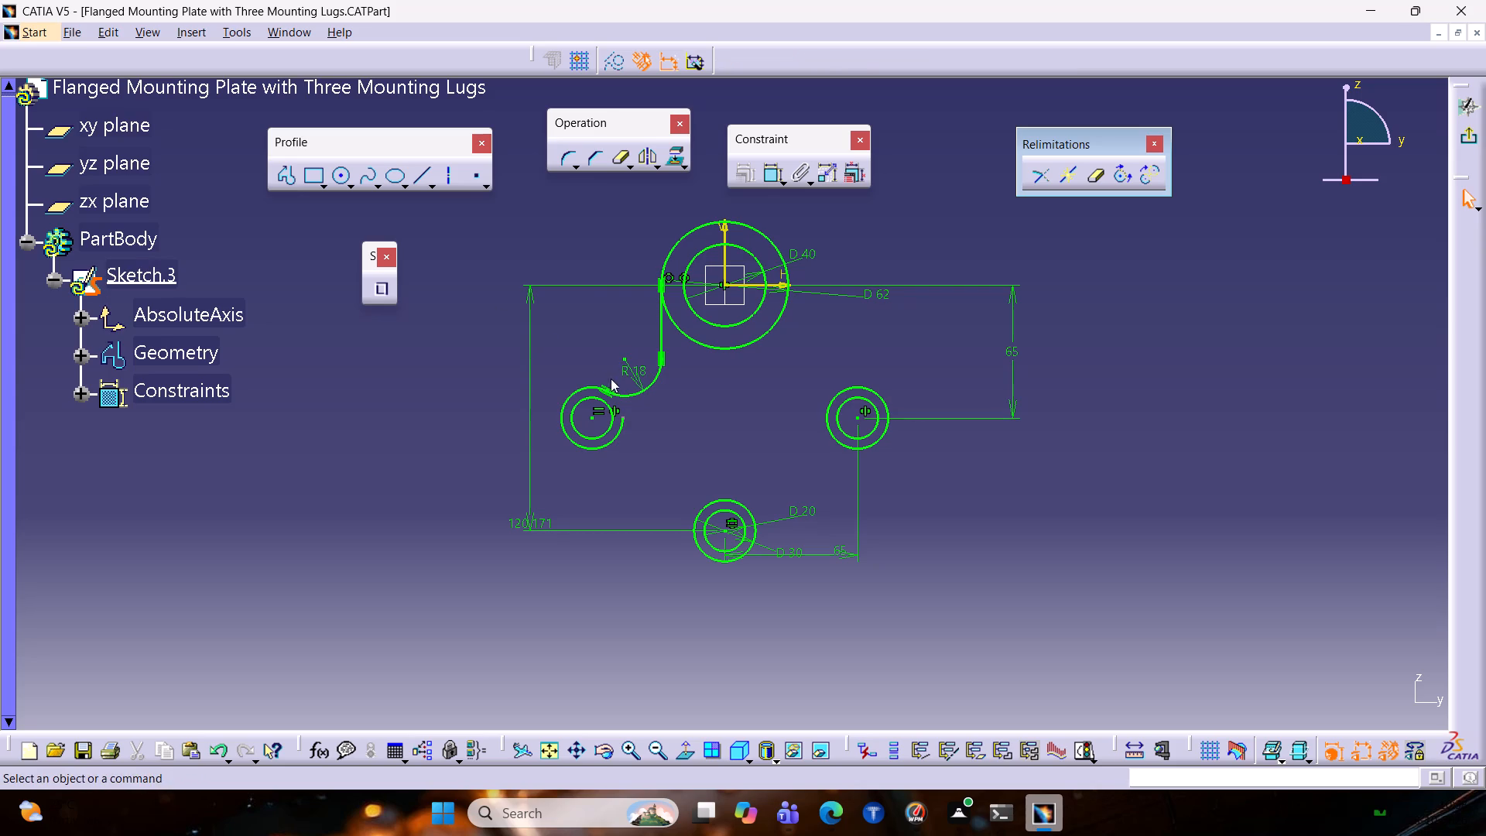
Close the left lug's trimmed outer arc back into a full circle.
click(618, 433)
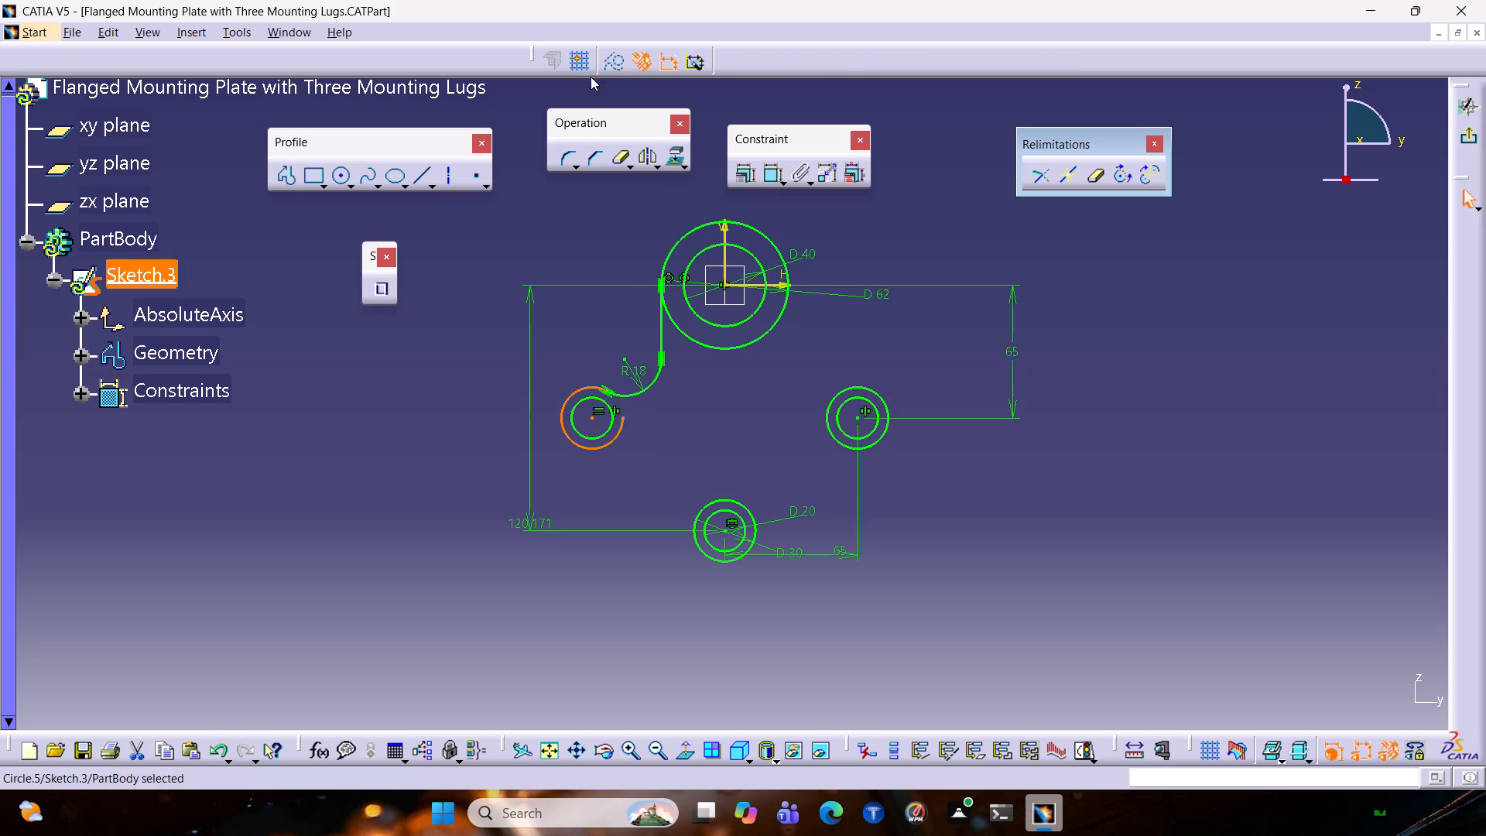
click(628, 168)
click(628, 166)
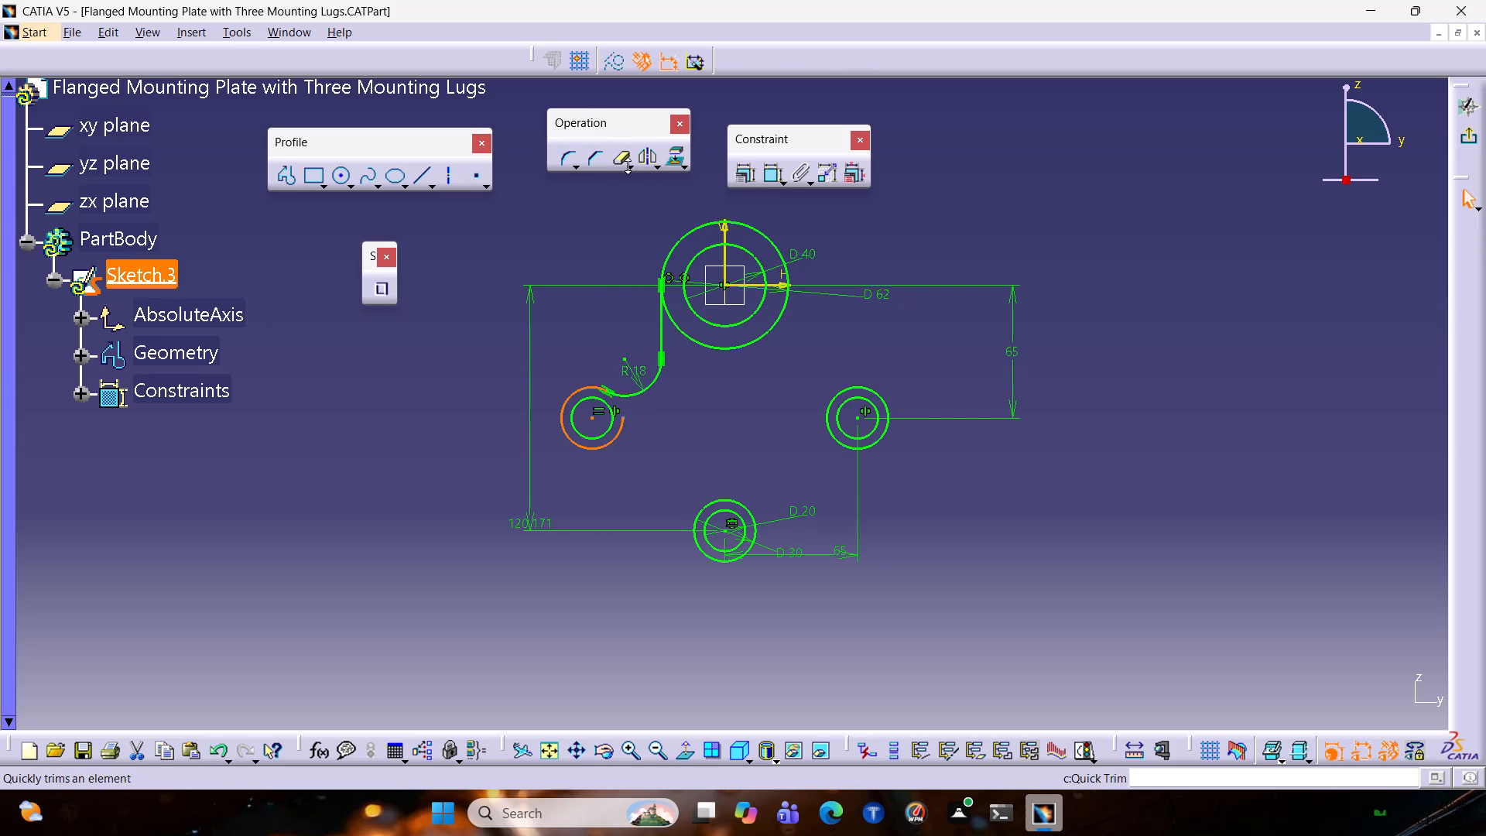
click(628, 166)
click(628, 166)
click(628, 166)
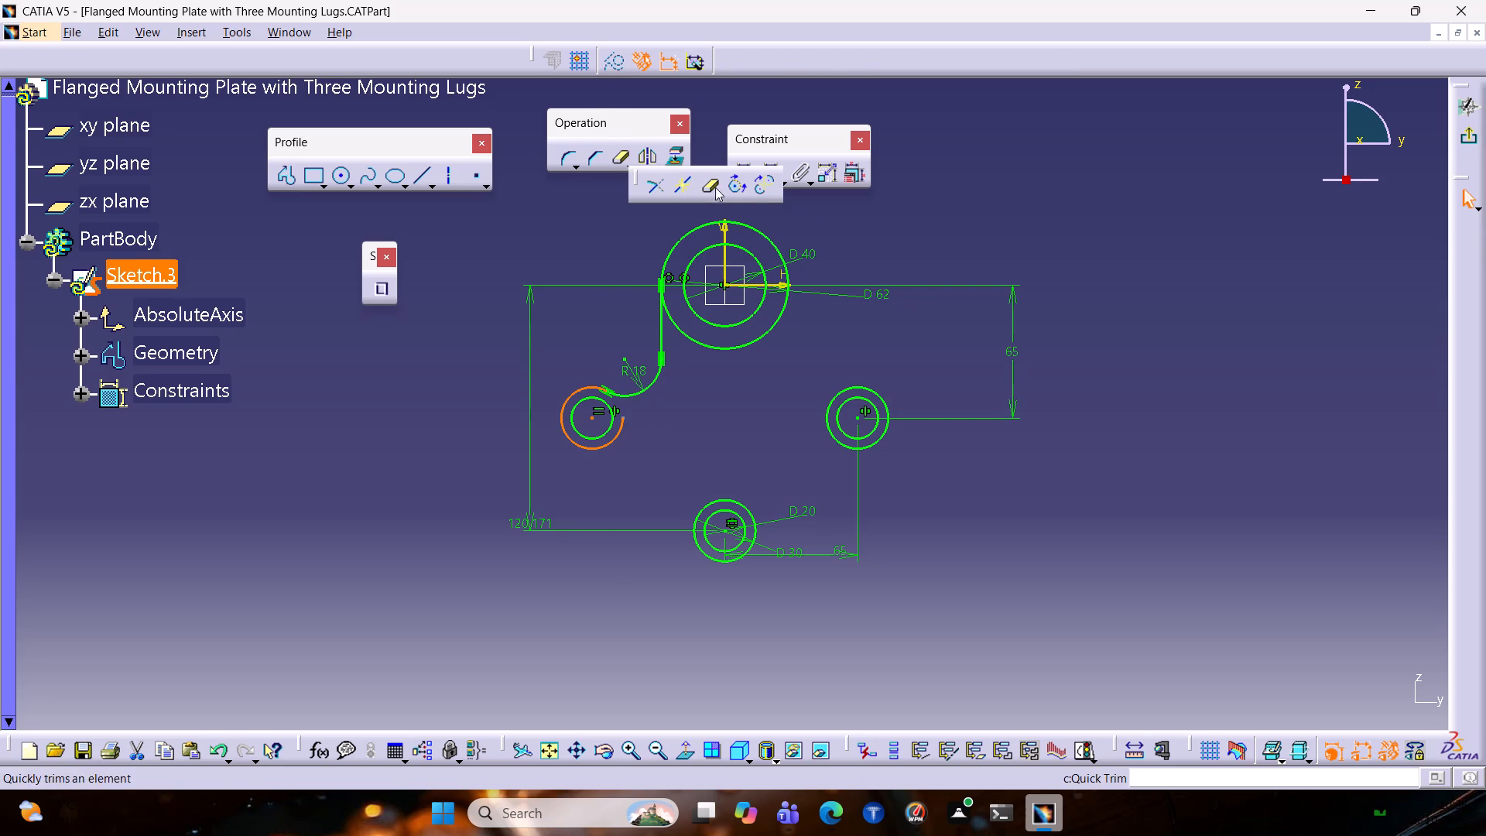
click(728, 189)
Mirror the 18 mm corner arc and the vertical line about the sketch's vertical axis.
click(647, 380)
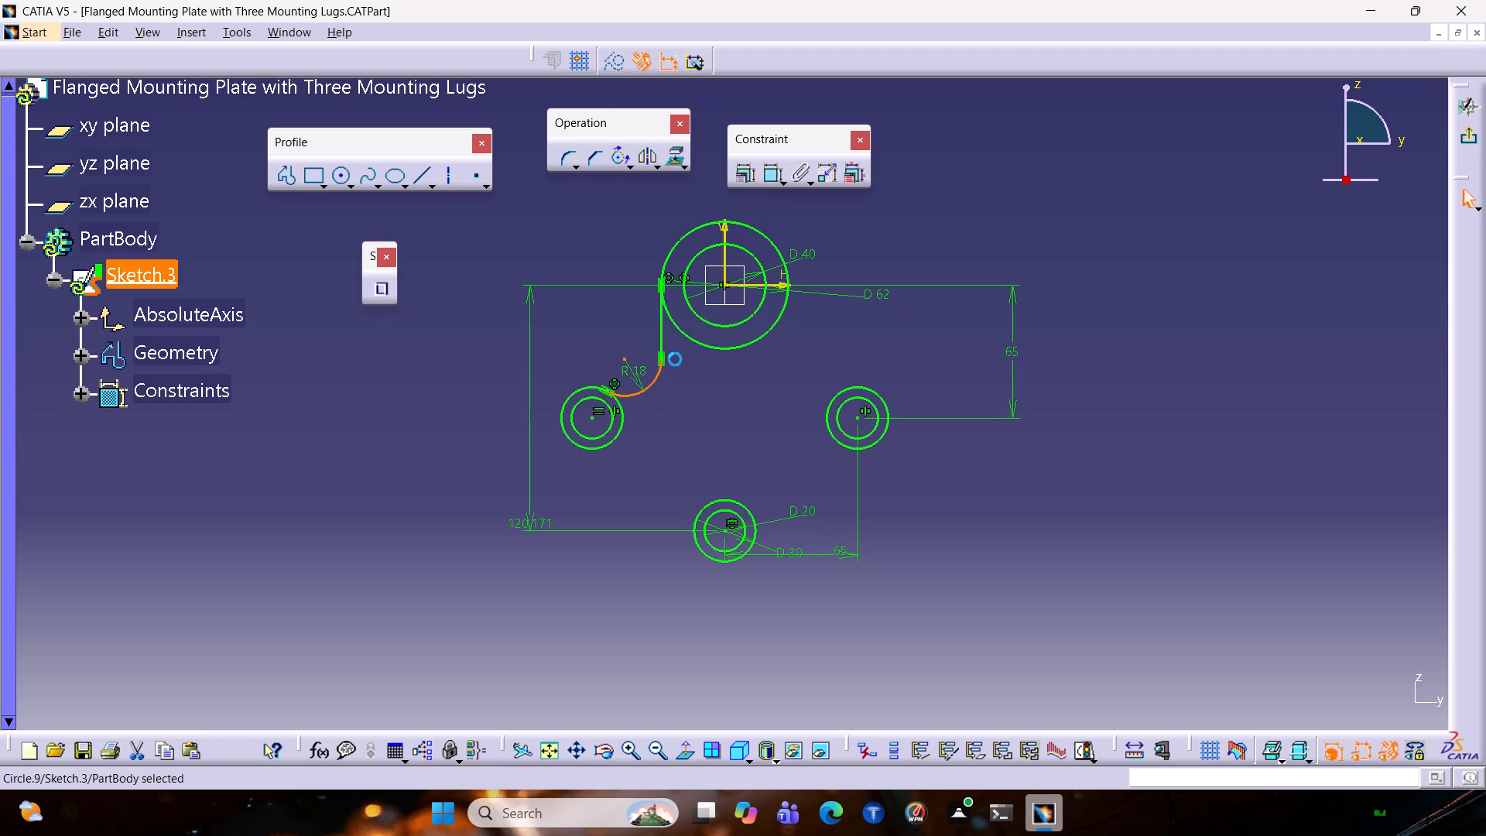
ctrl+click(664, 331)
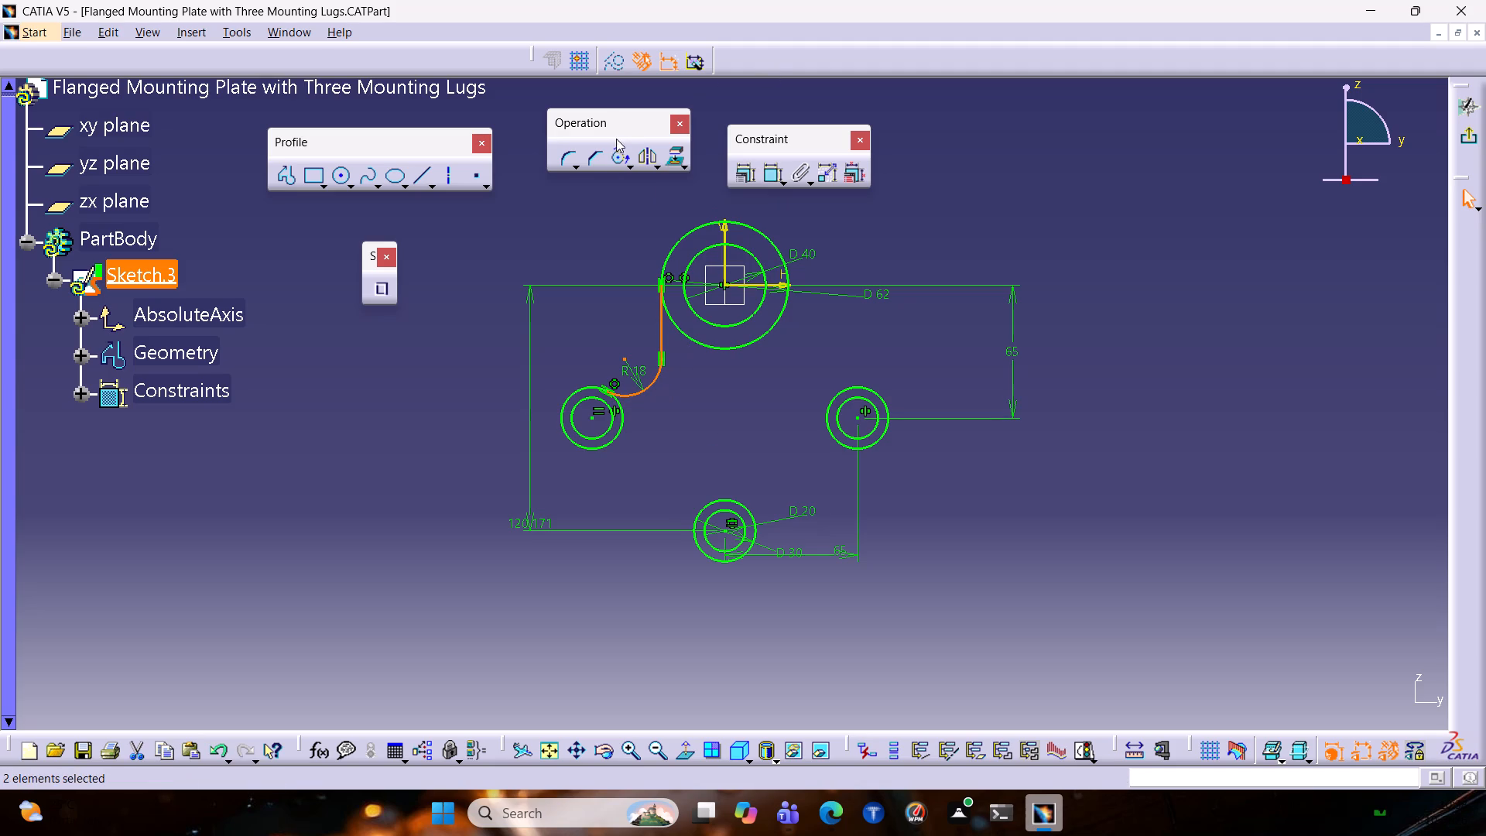
click(642, 152)
click(728, 255)
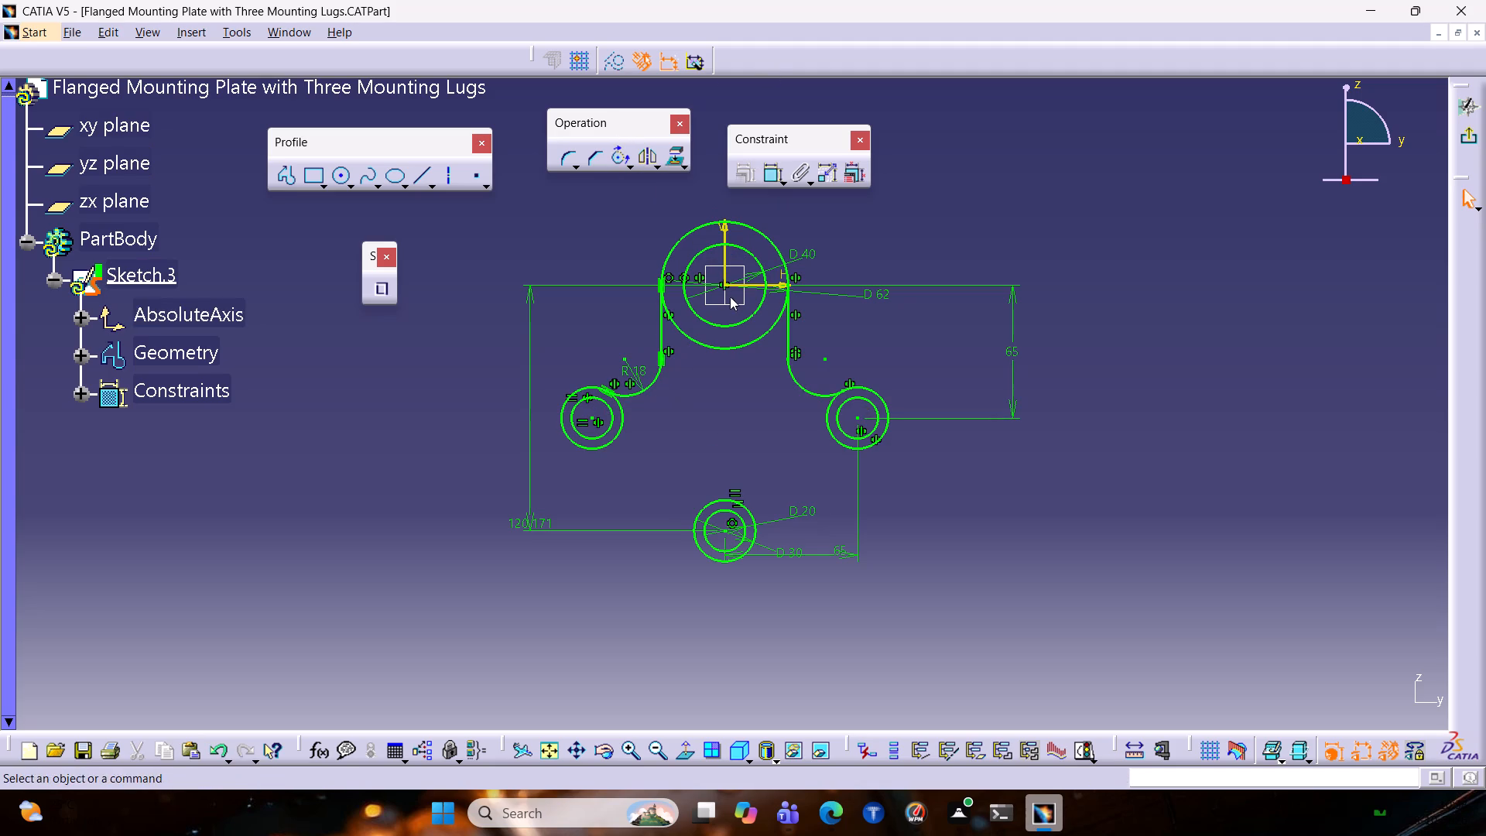
key(Escape)
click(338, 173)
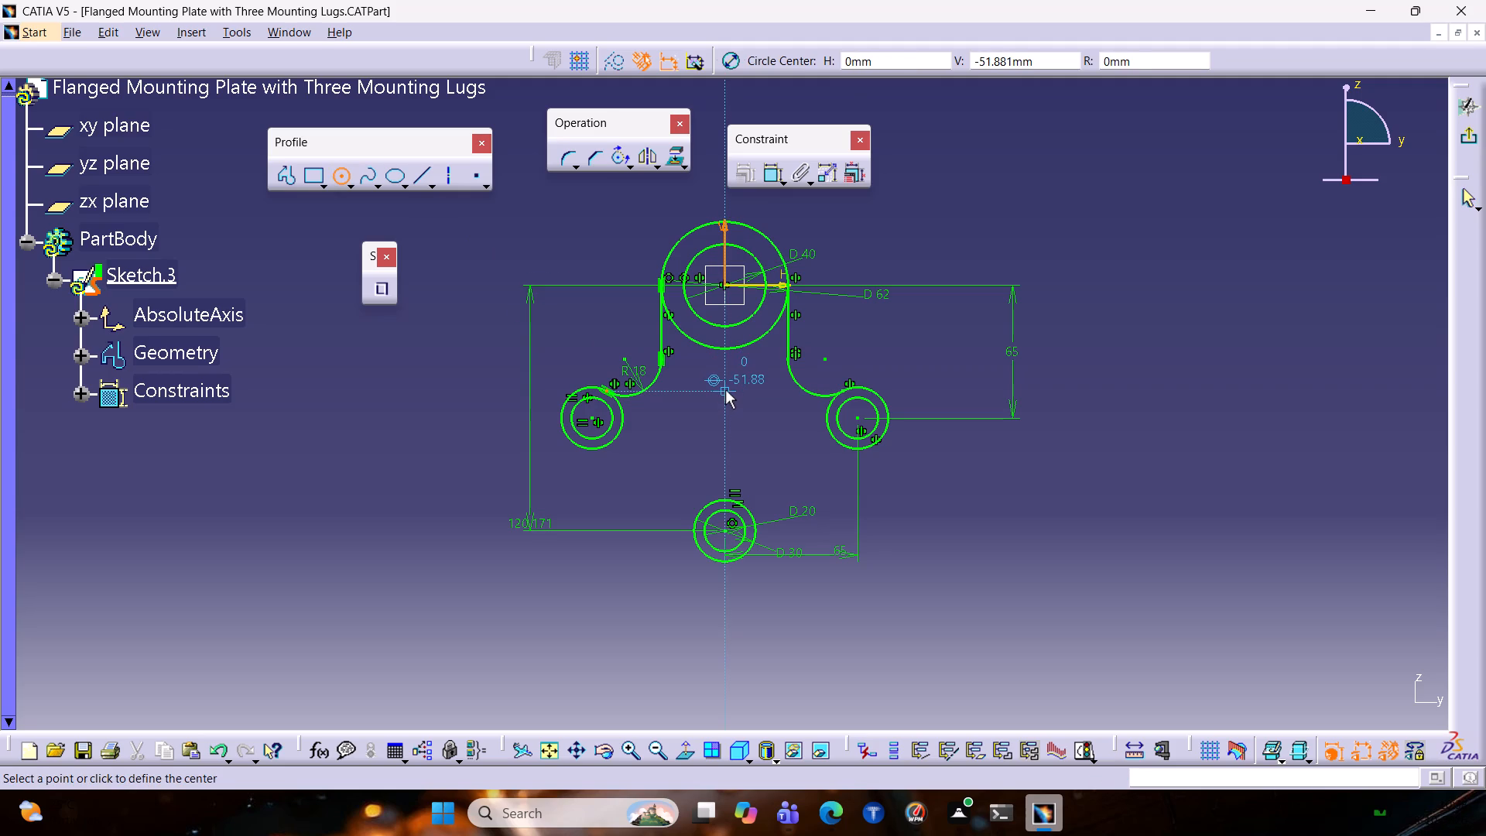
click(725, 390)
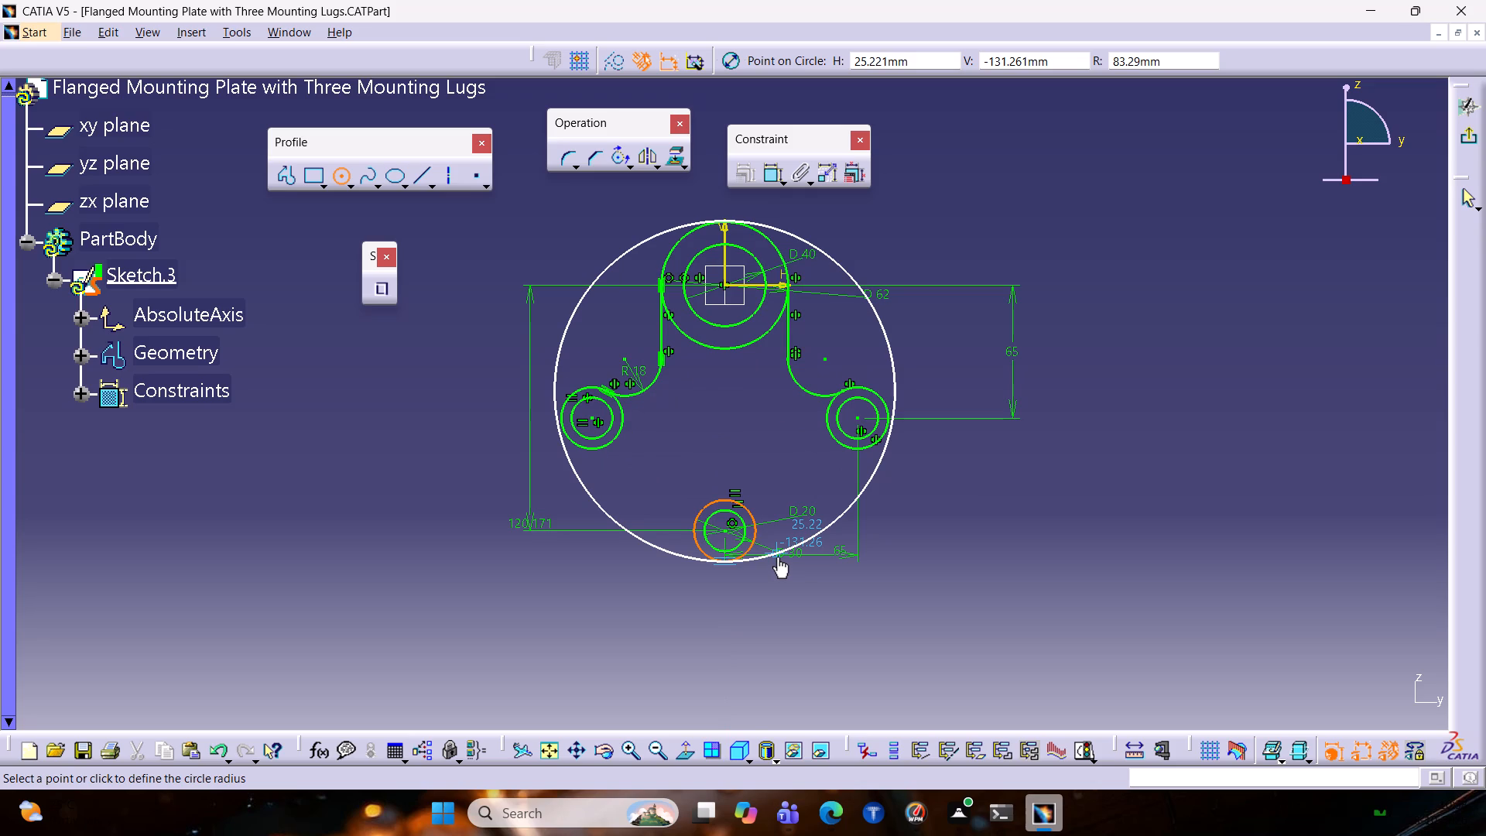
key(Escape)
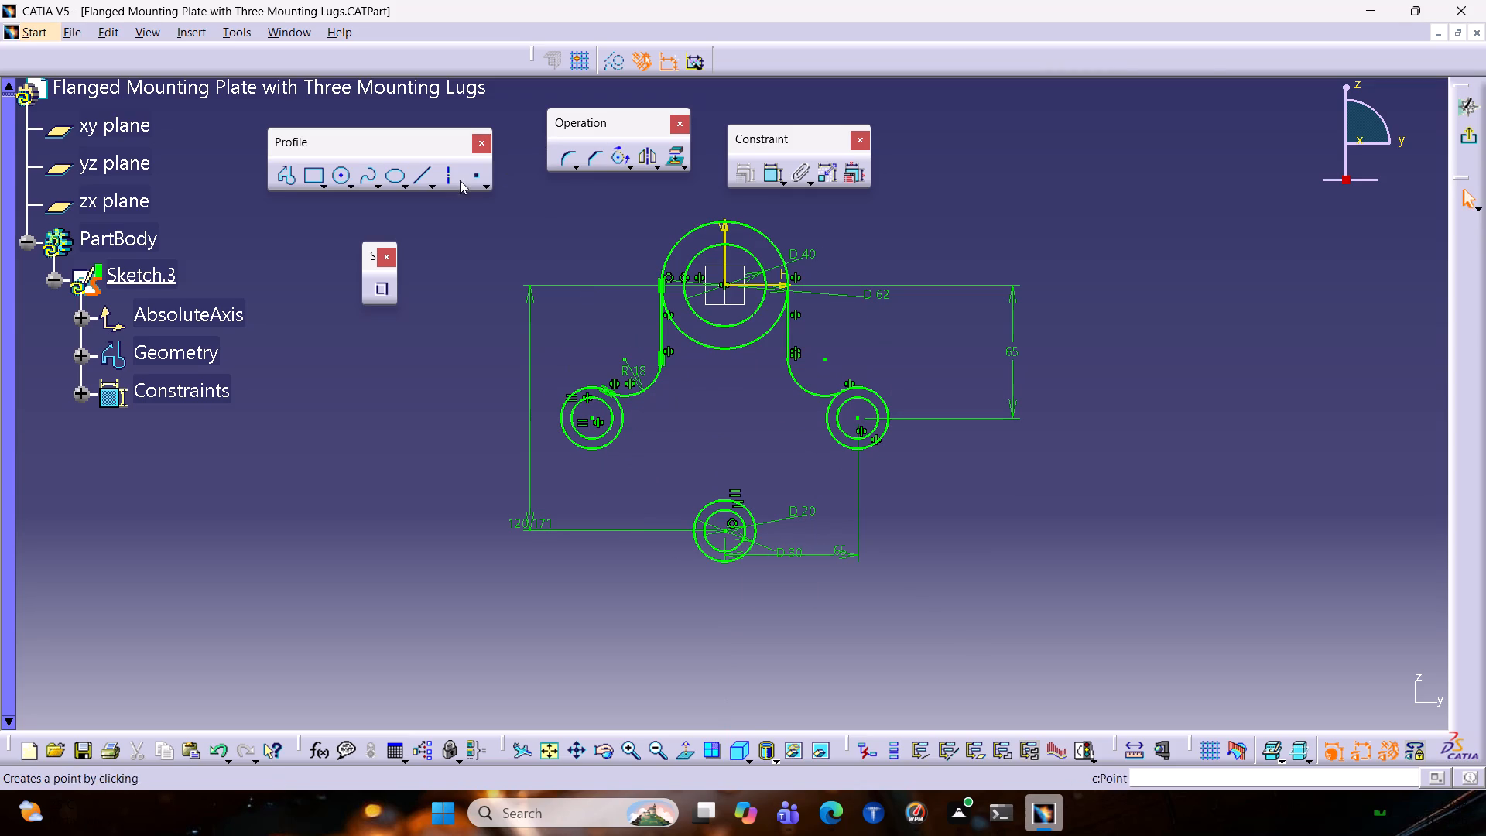
Draw a circle of about 83.3 mm radius centred on the vertical axis about 52 mm below the origin, touching the lower lug's outer circle.
click(337, 176)
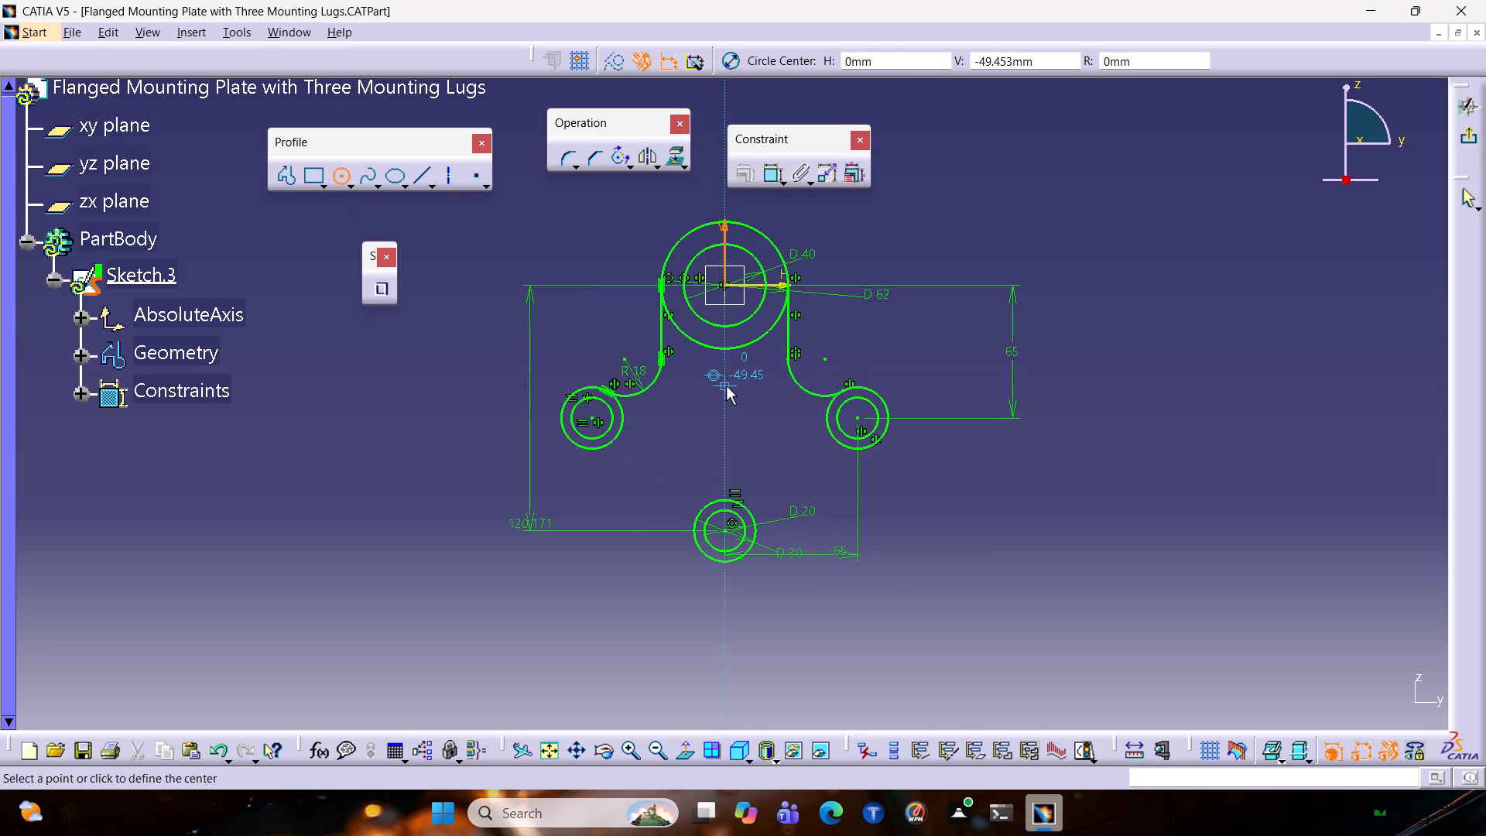
click(725, 390)
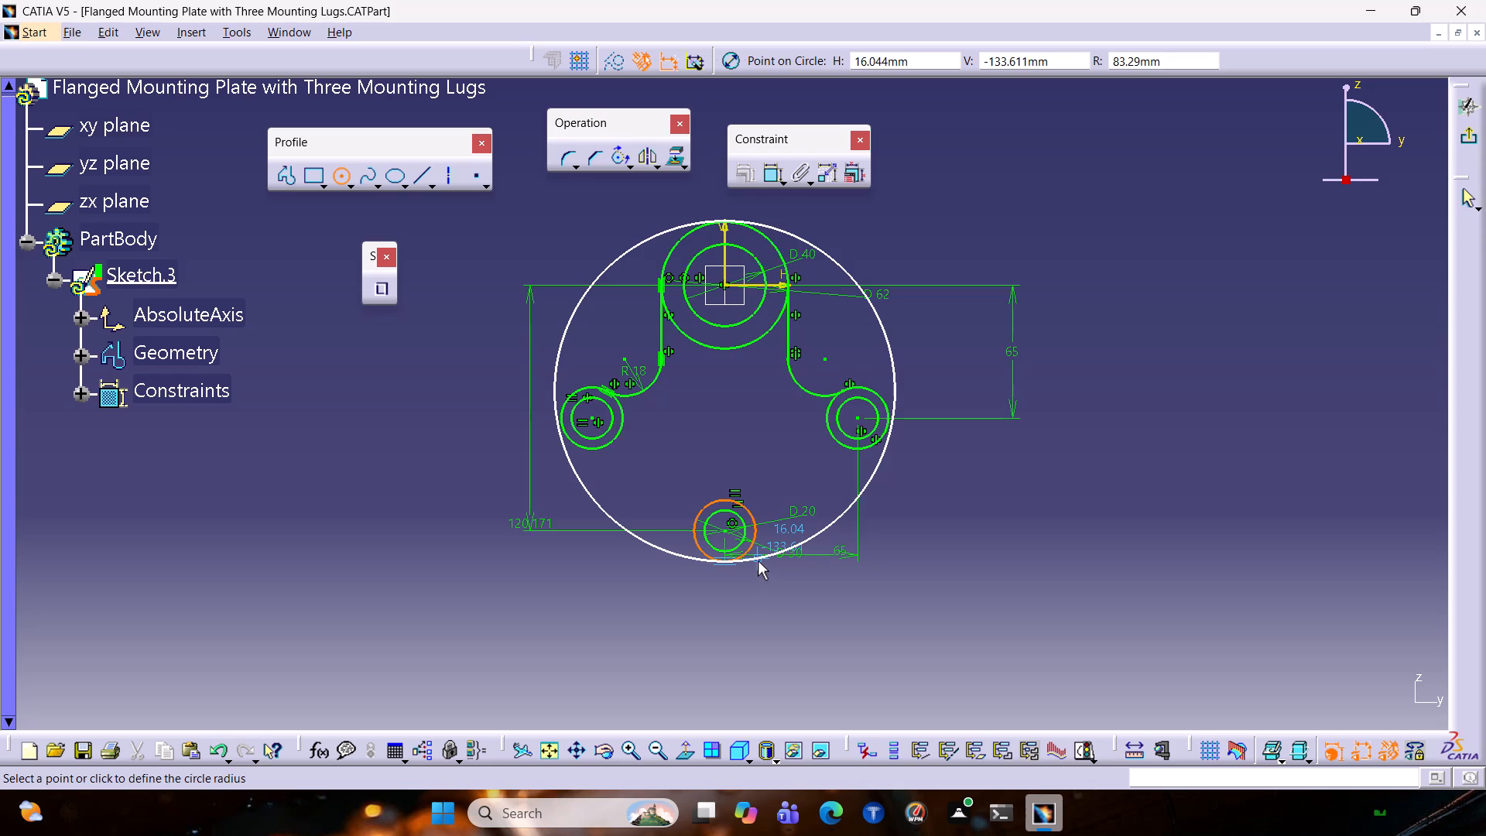
click(758, 560)
click(840, 584)
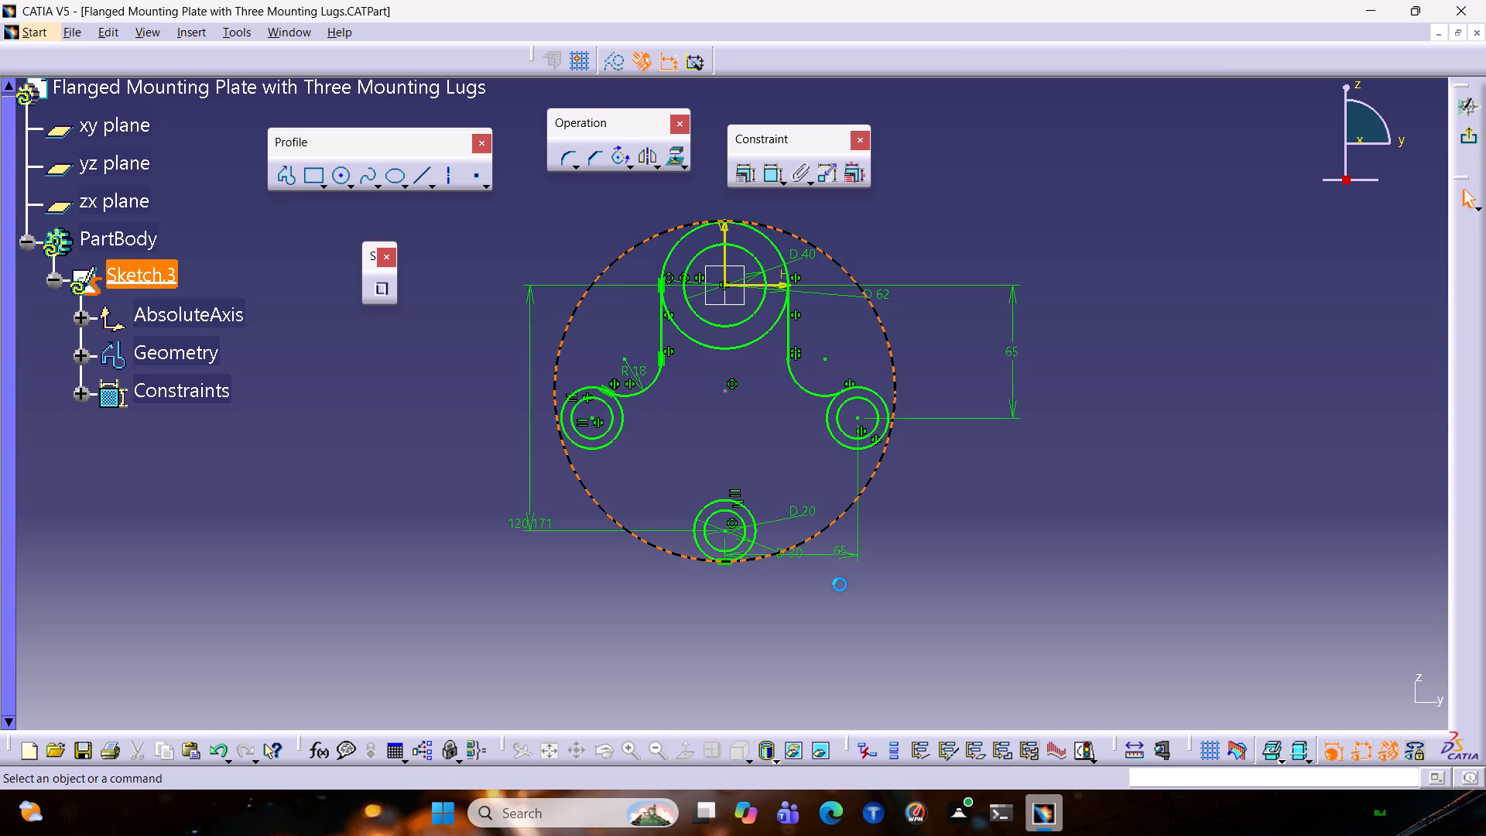
Make the large circle tangent to the left lug's outer circle.
click(573, 436)
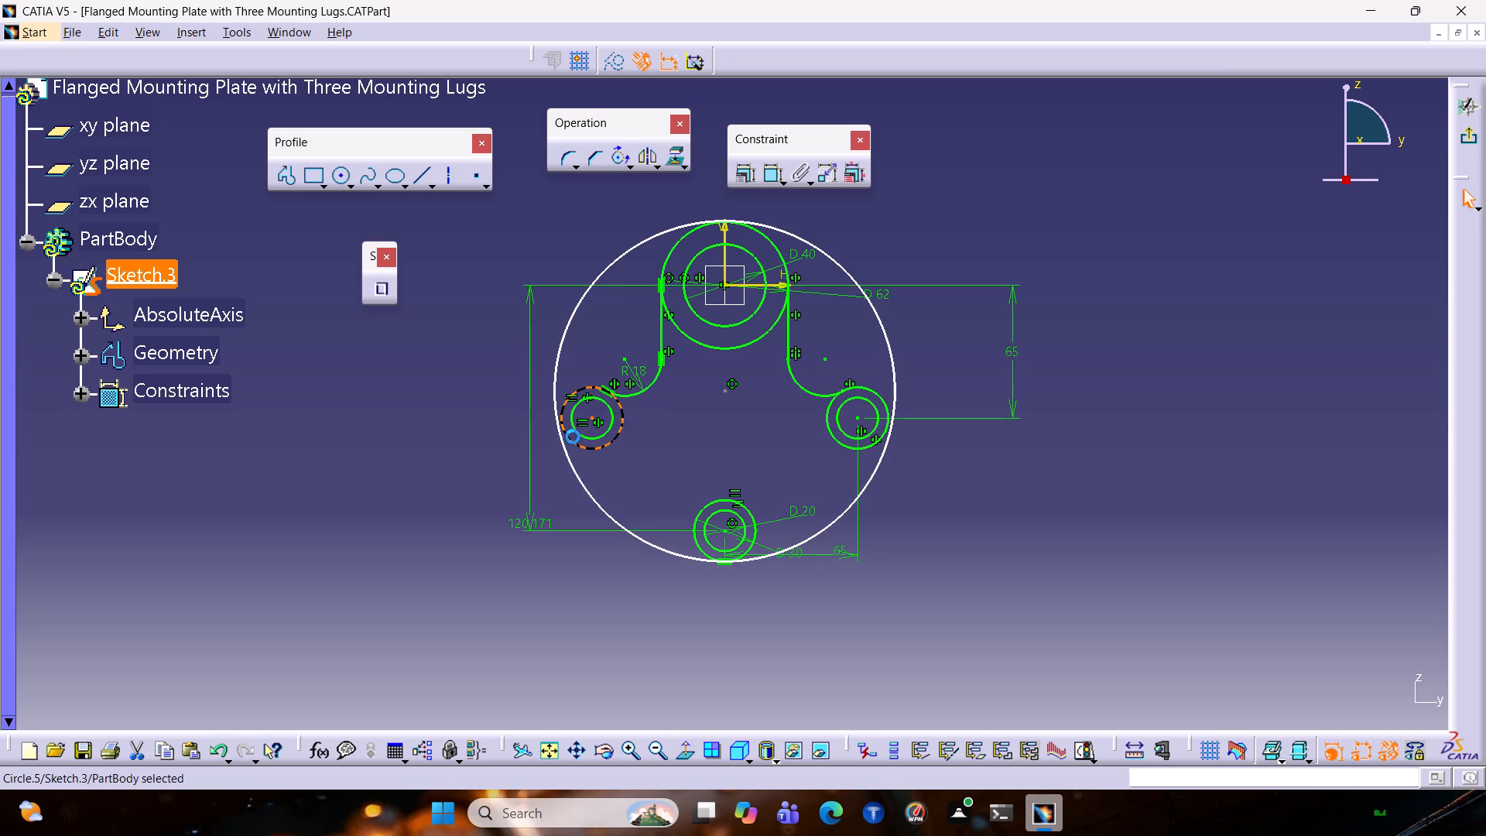
ctrl+click(563, 433)
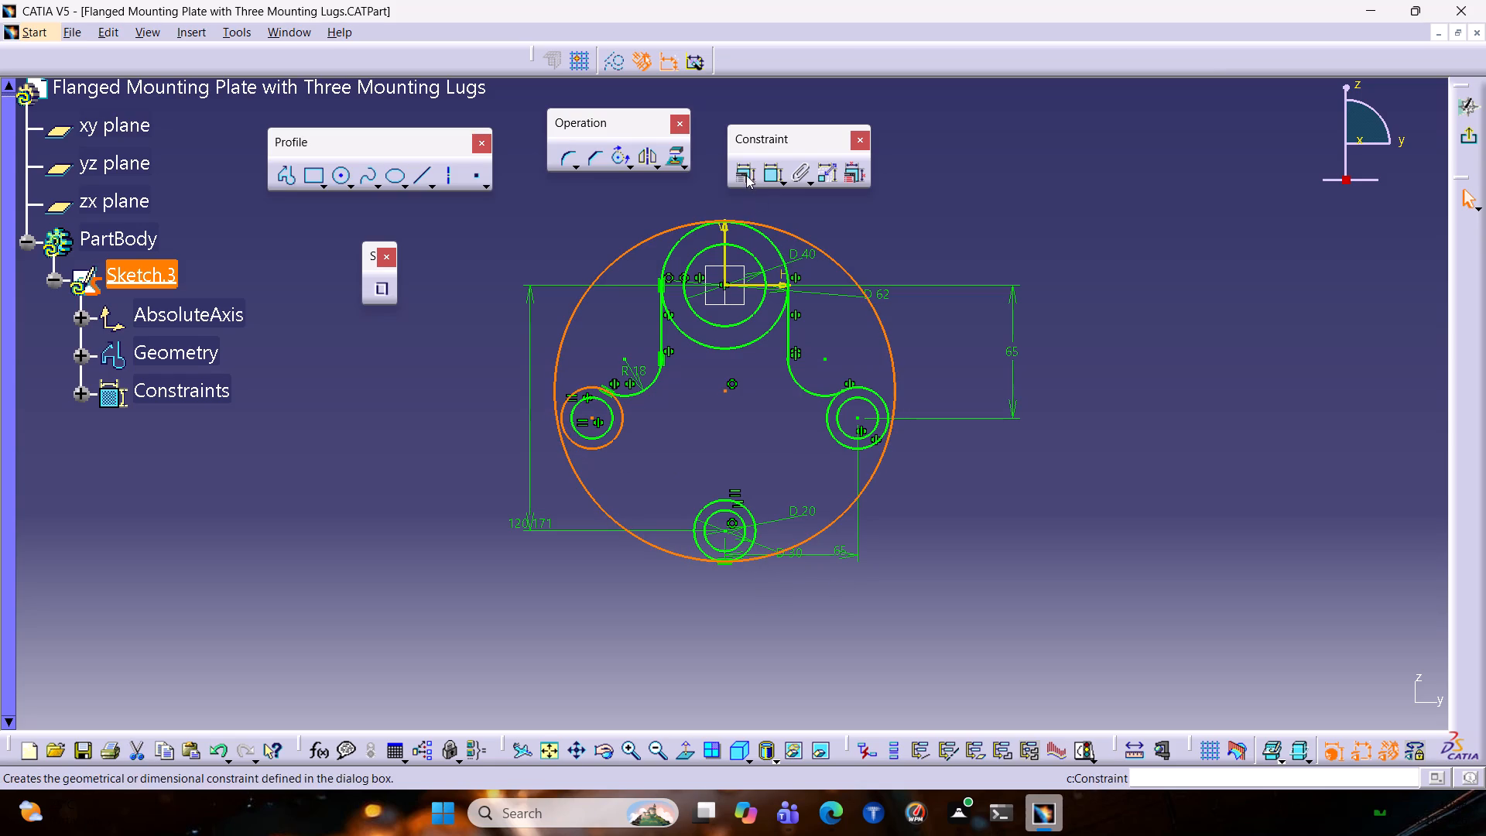
click(743, 176)
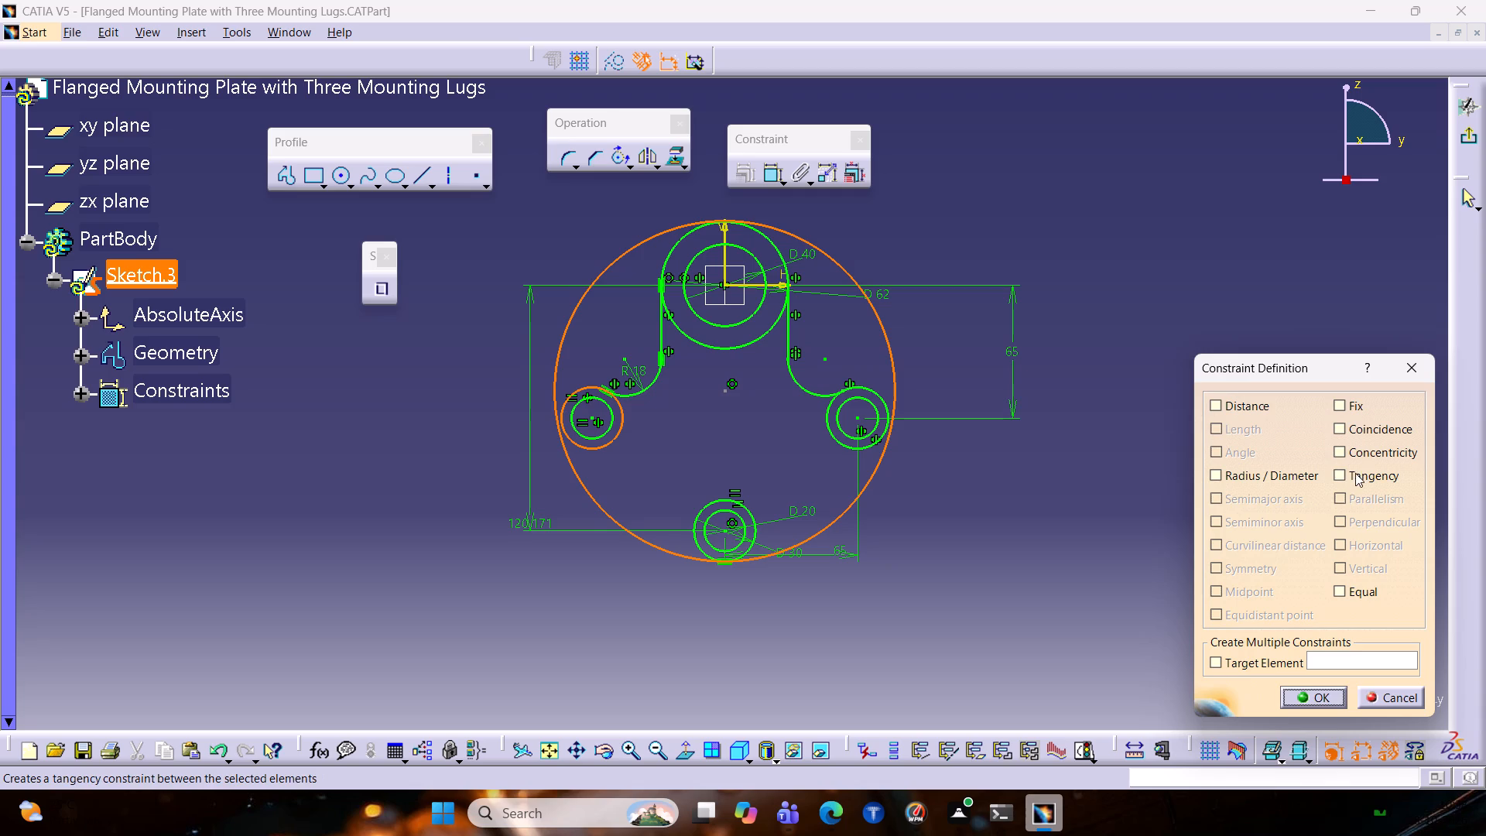
click(1355, 473)
click(1294, 691)
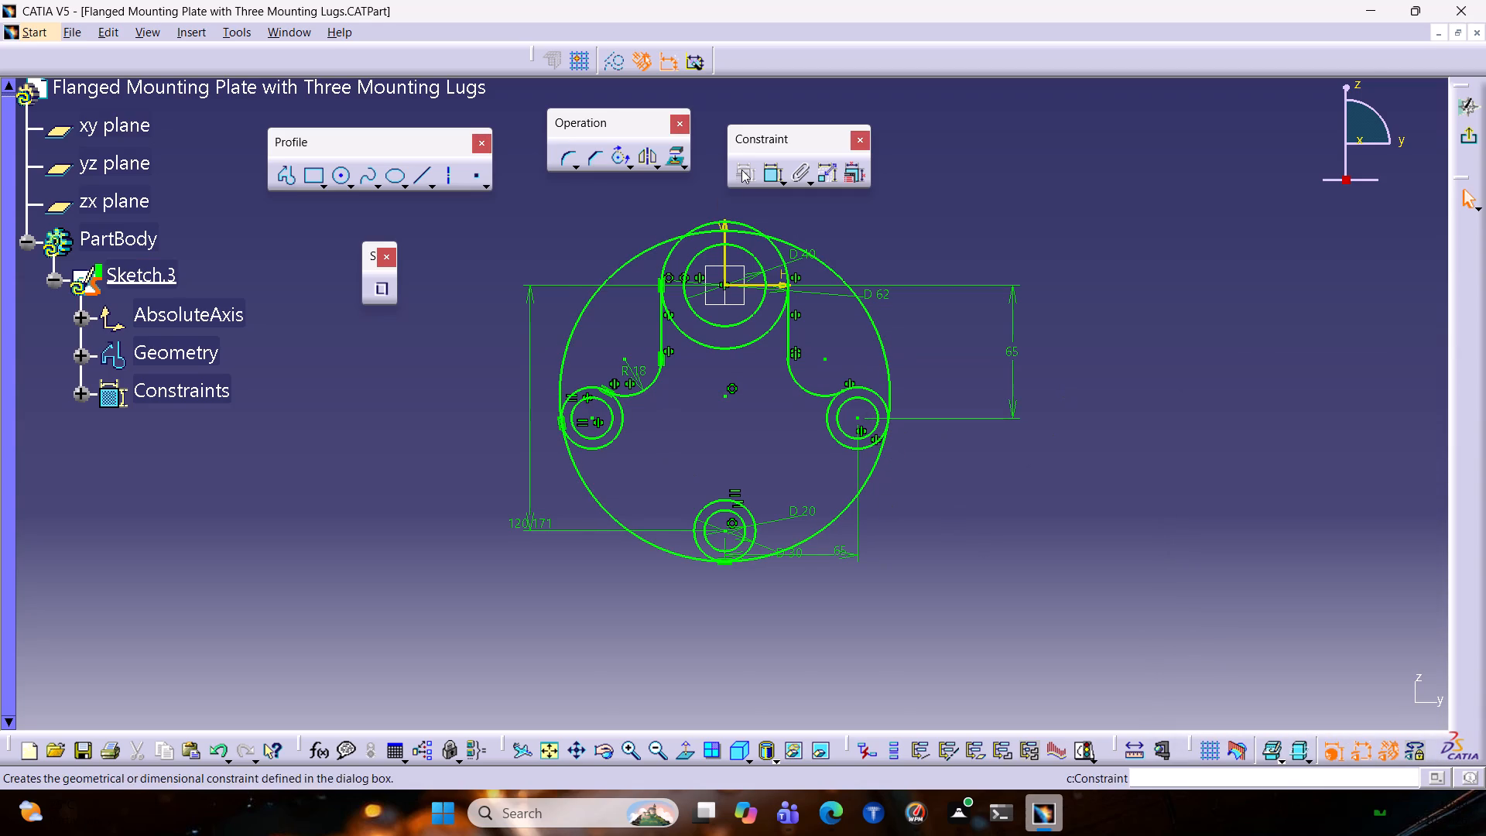
Break the outer circles of the central boss and the left, lower and right lugs with Quick Trim, keeping all segments.
click(628, 161)
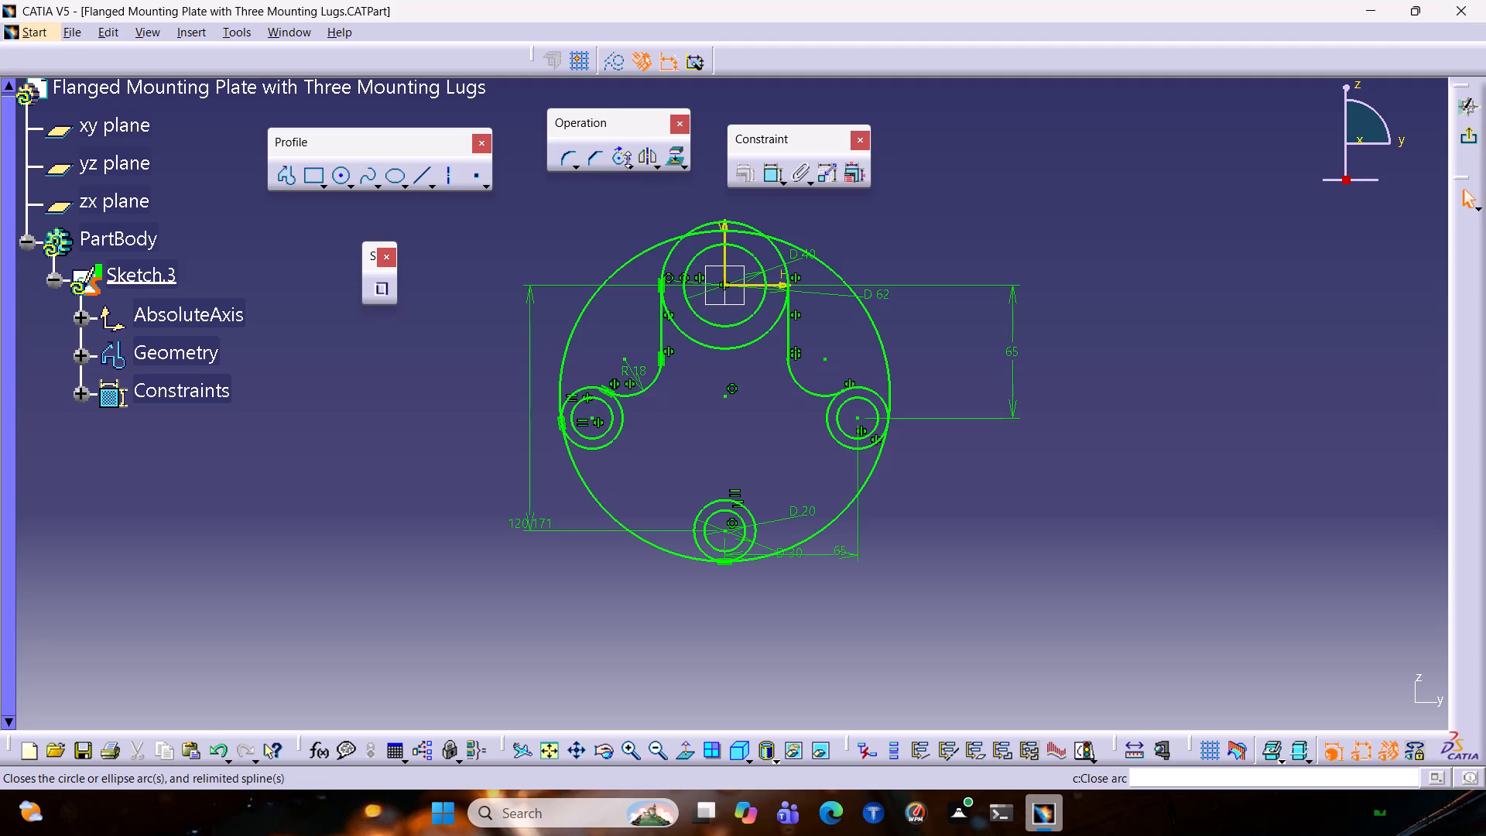
click(628, 160)
click(627, 168)
click(627, 168)
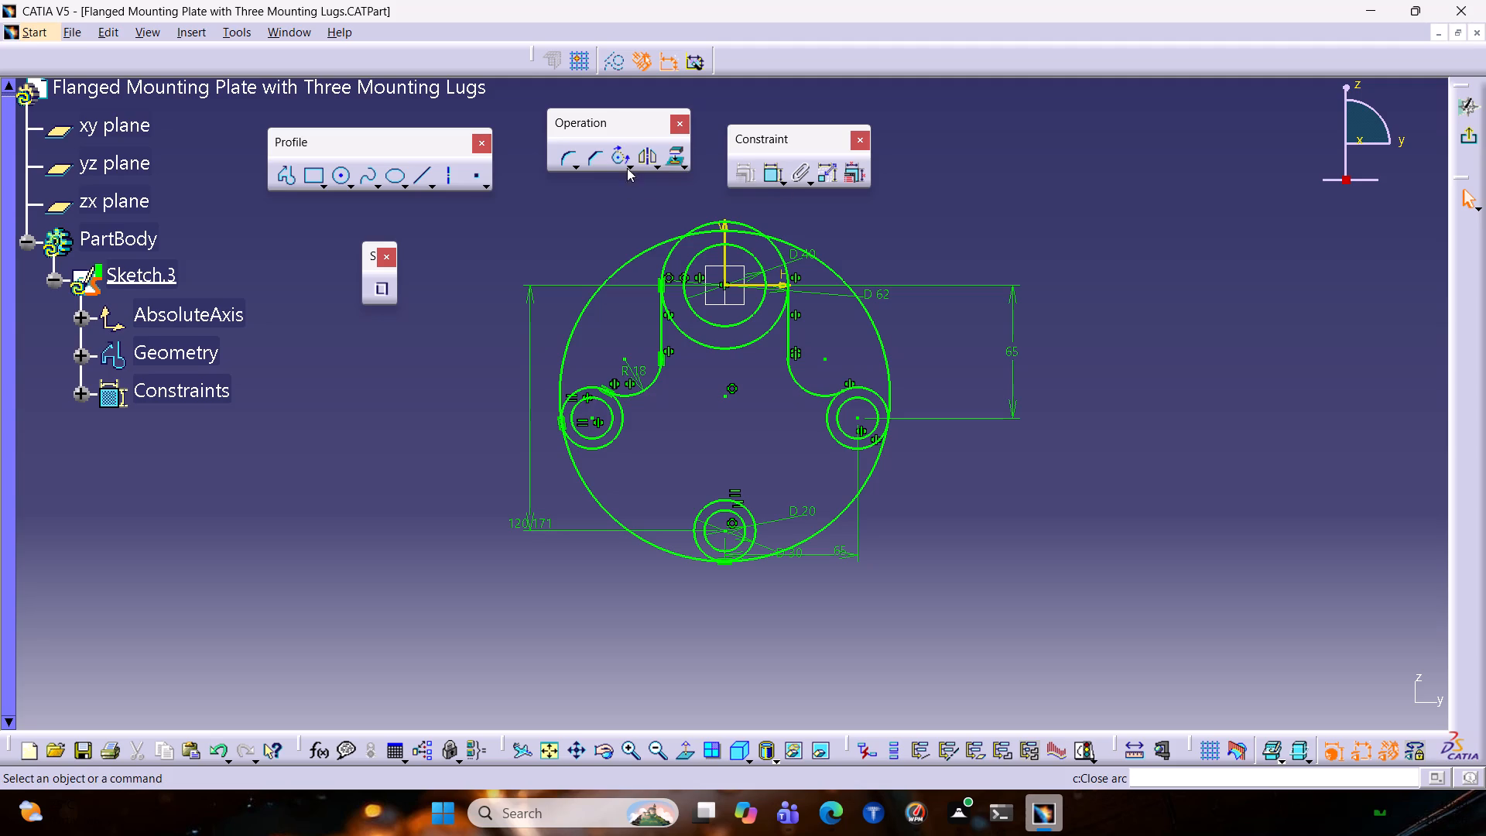
double_click(709, 185)
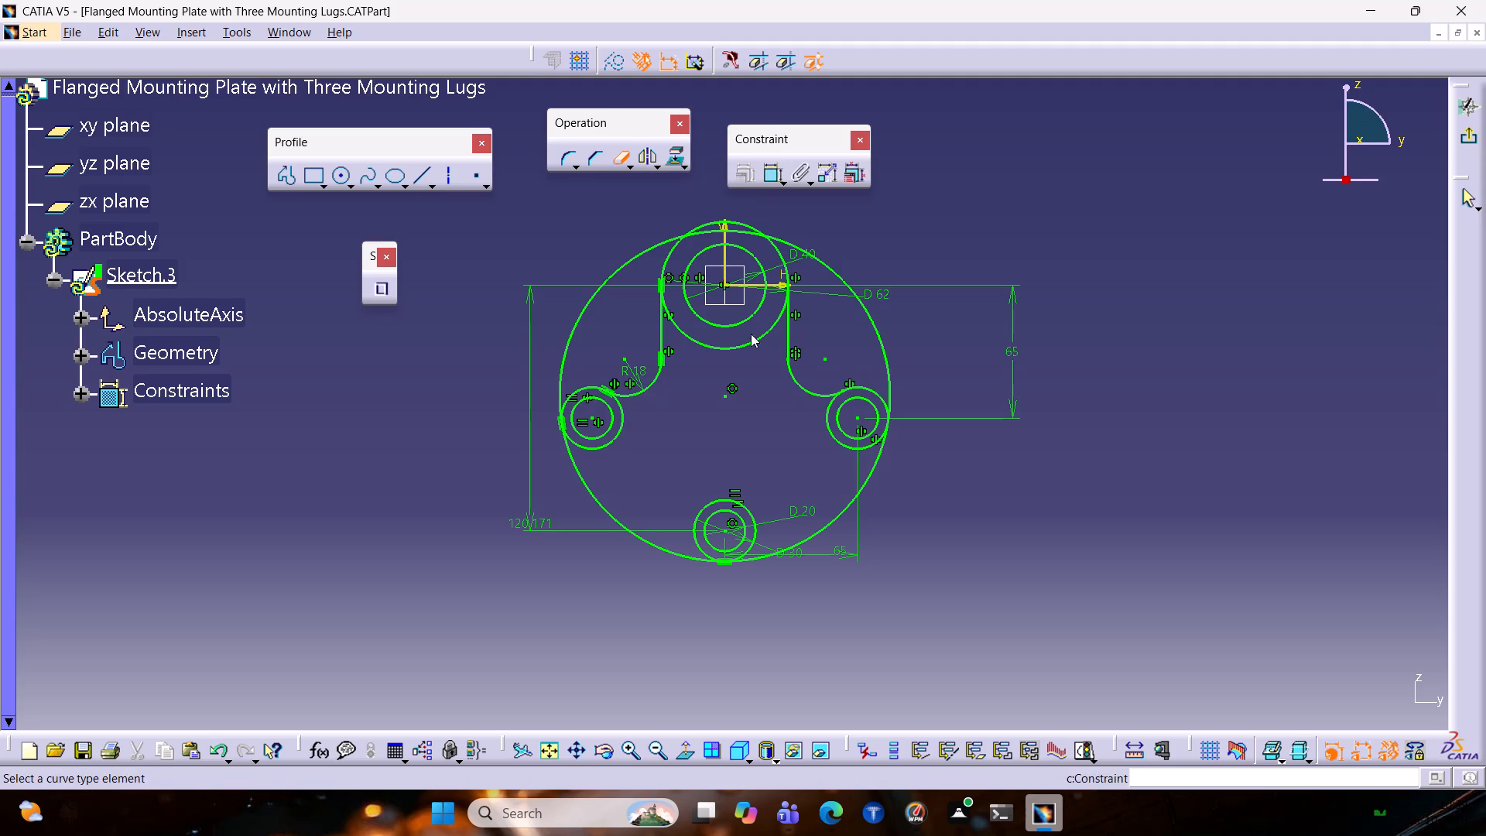
click(741, 344)
click(617, 430)
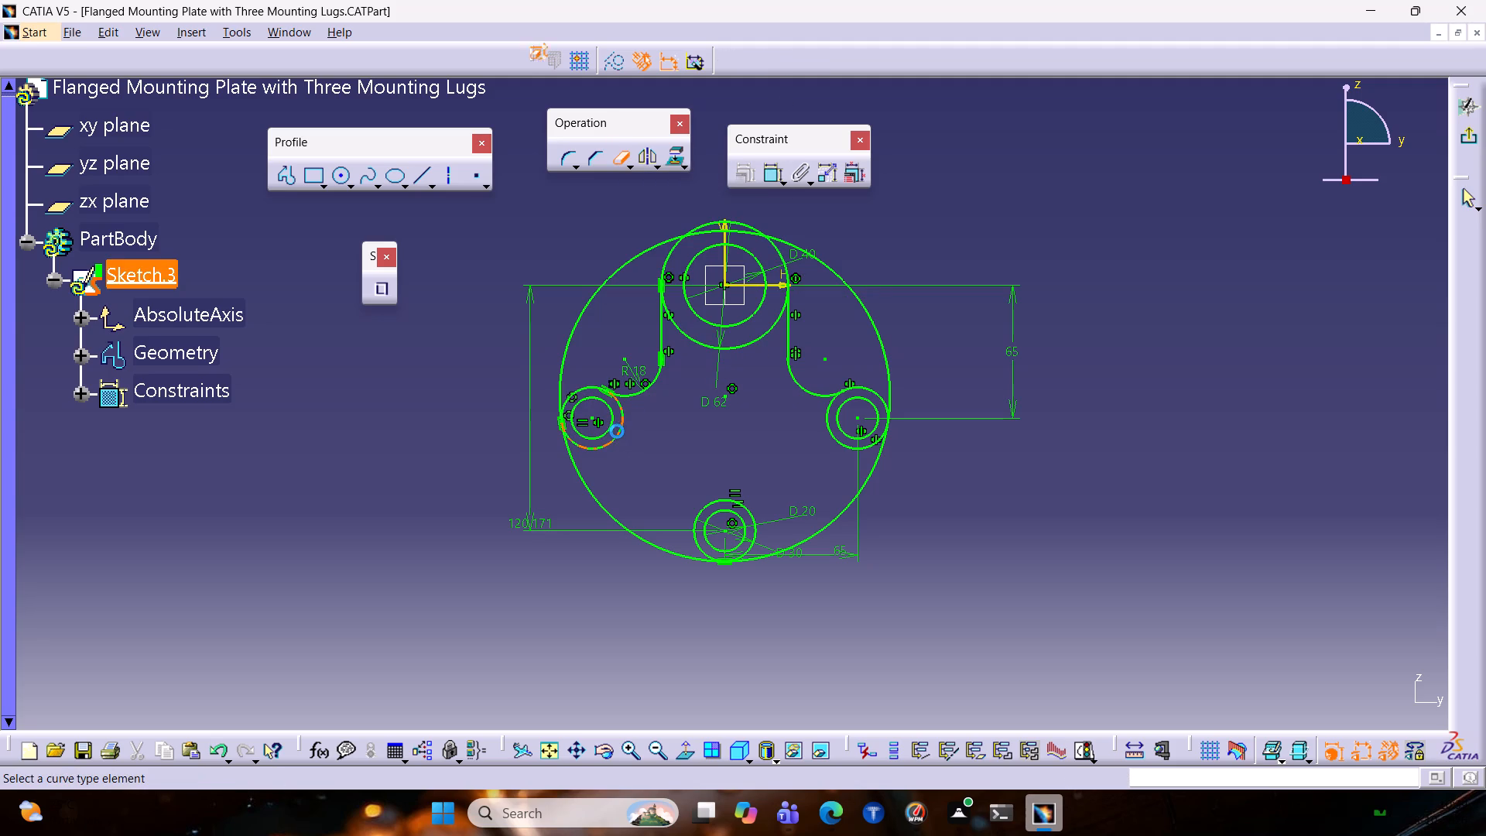
click(752, 516)
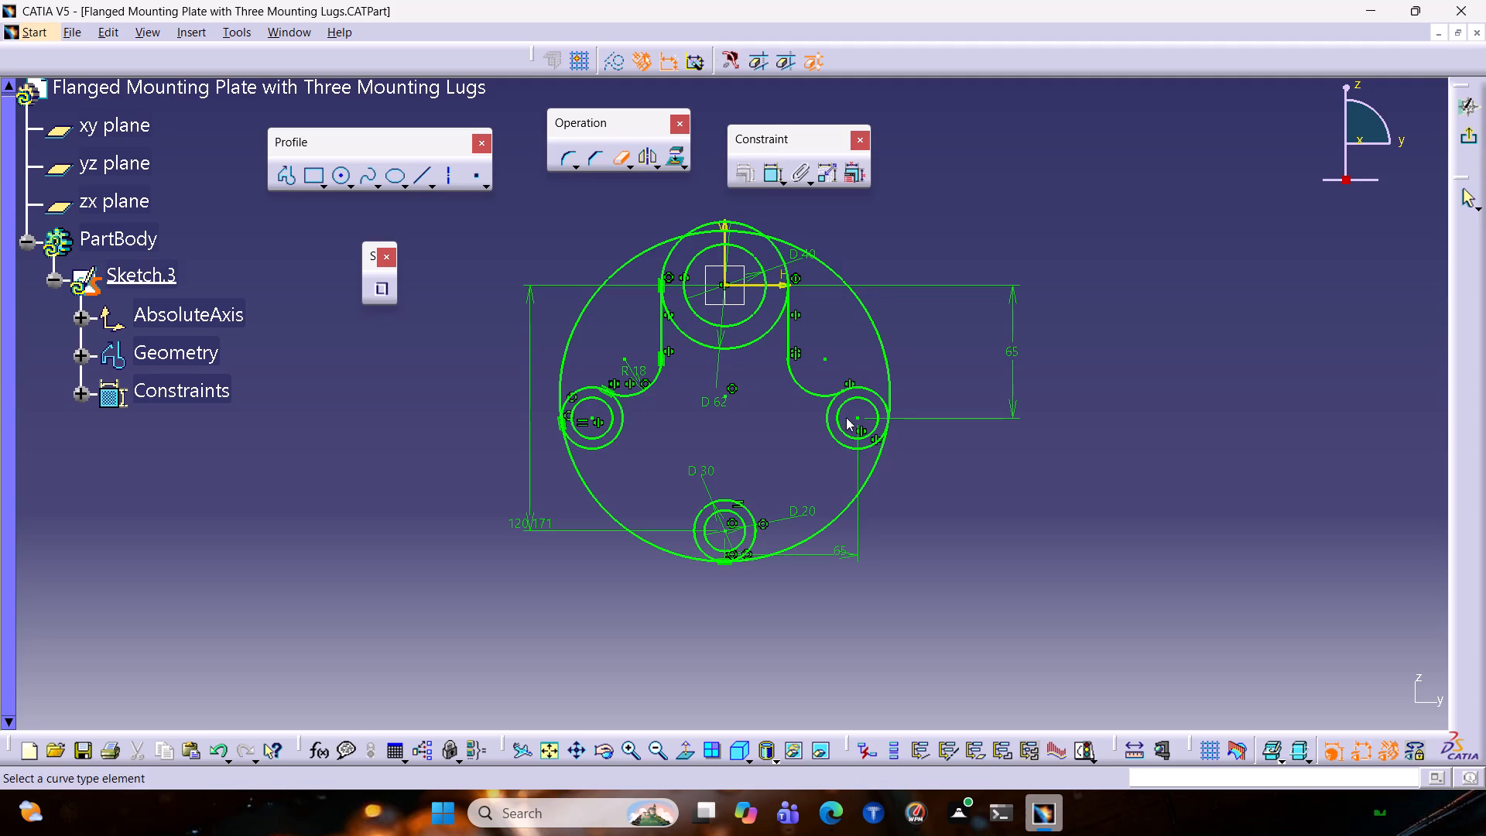
click(827, 424)
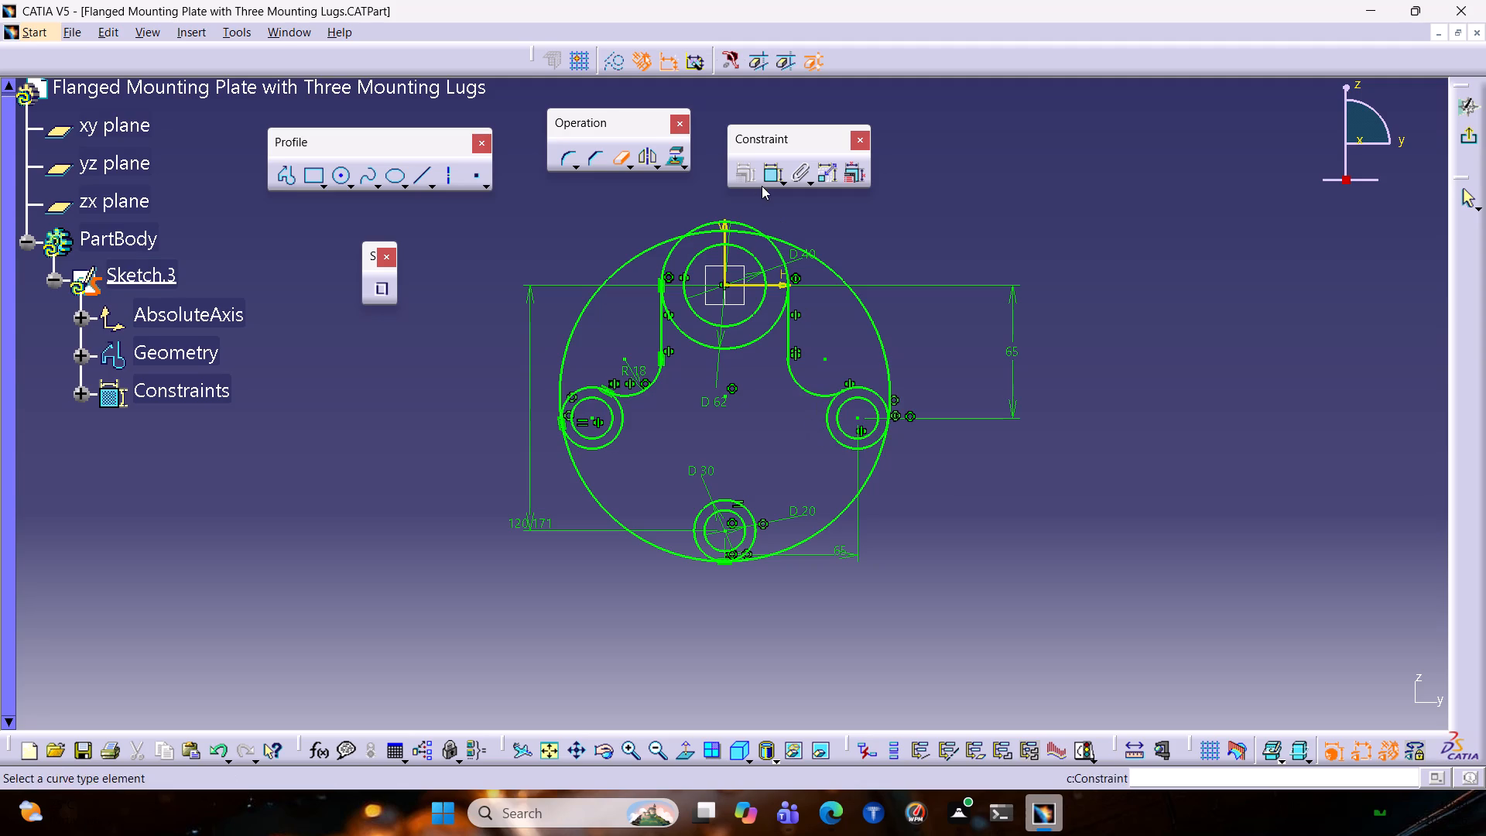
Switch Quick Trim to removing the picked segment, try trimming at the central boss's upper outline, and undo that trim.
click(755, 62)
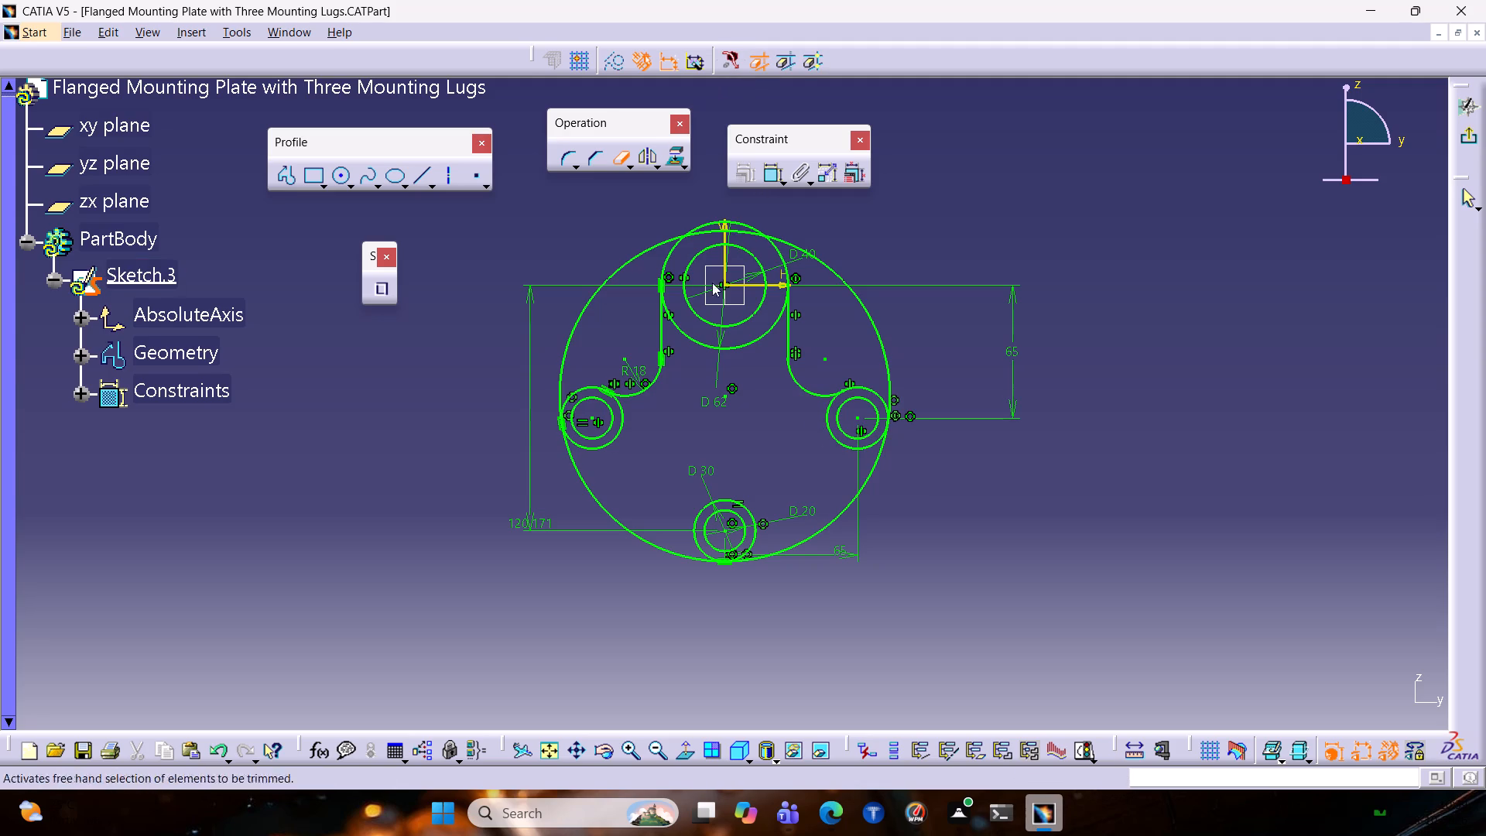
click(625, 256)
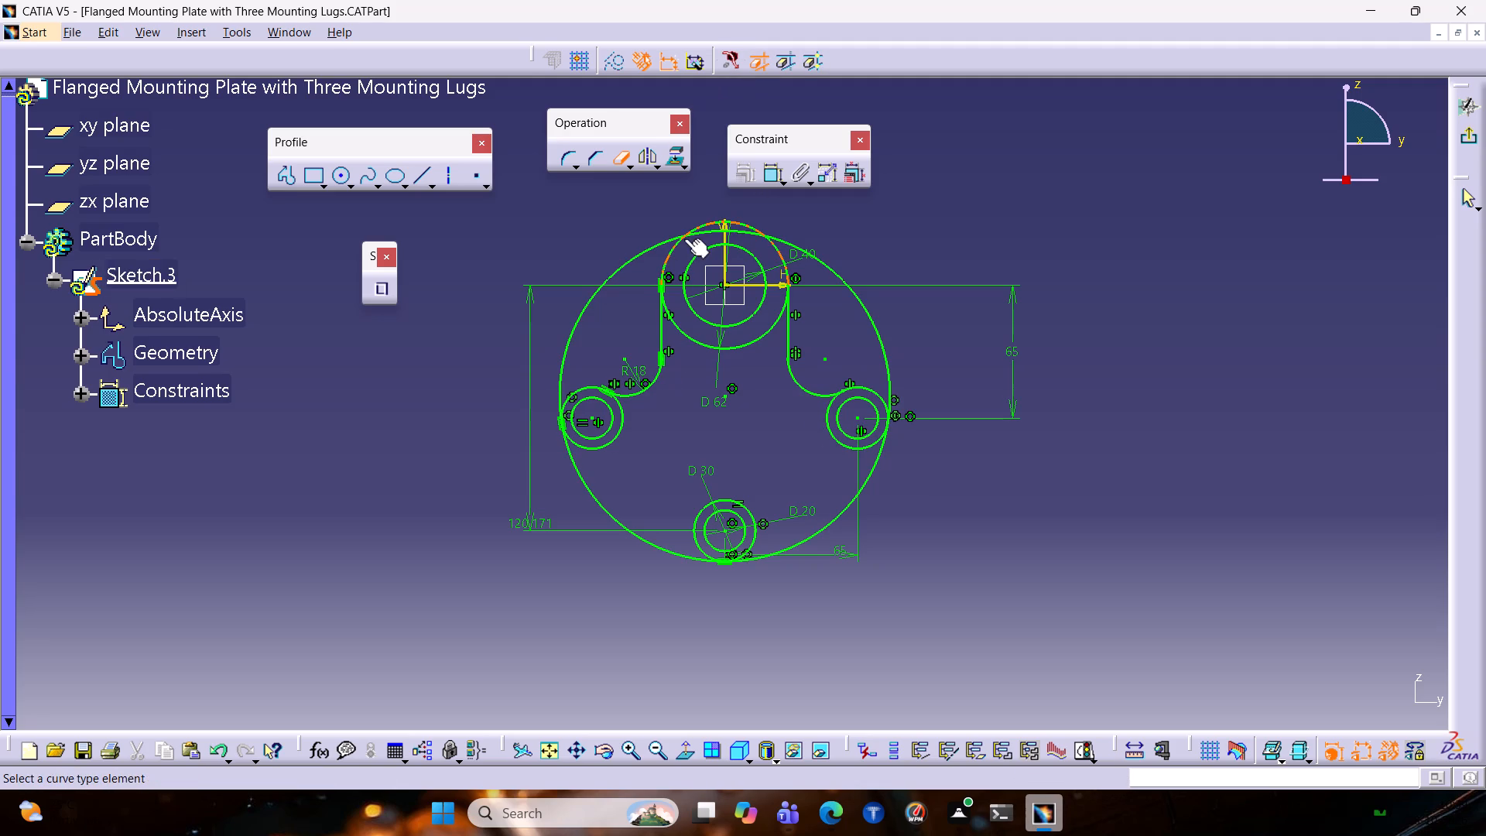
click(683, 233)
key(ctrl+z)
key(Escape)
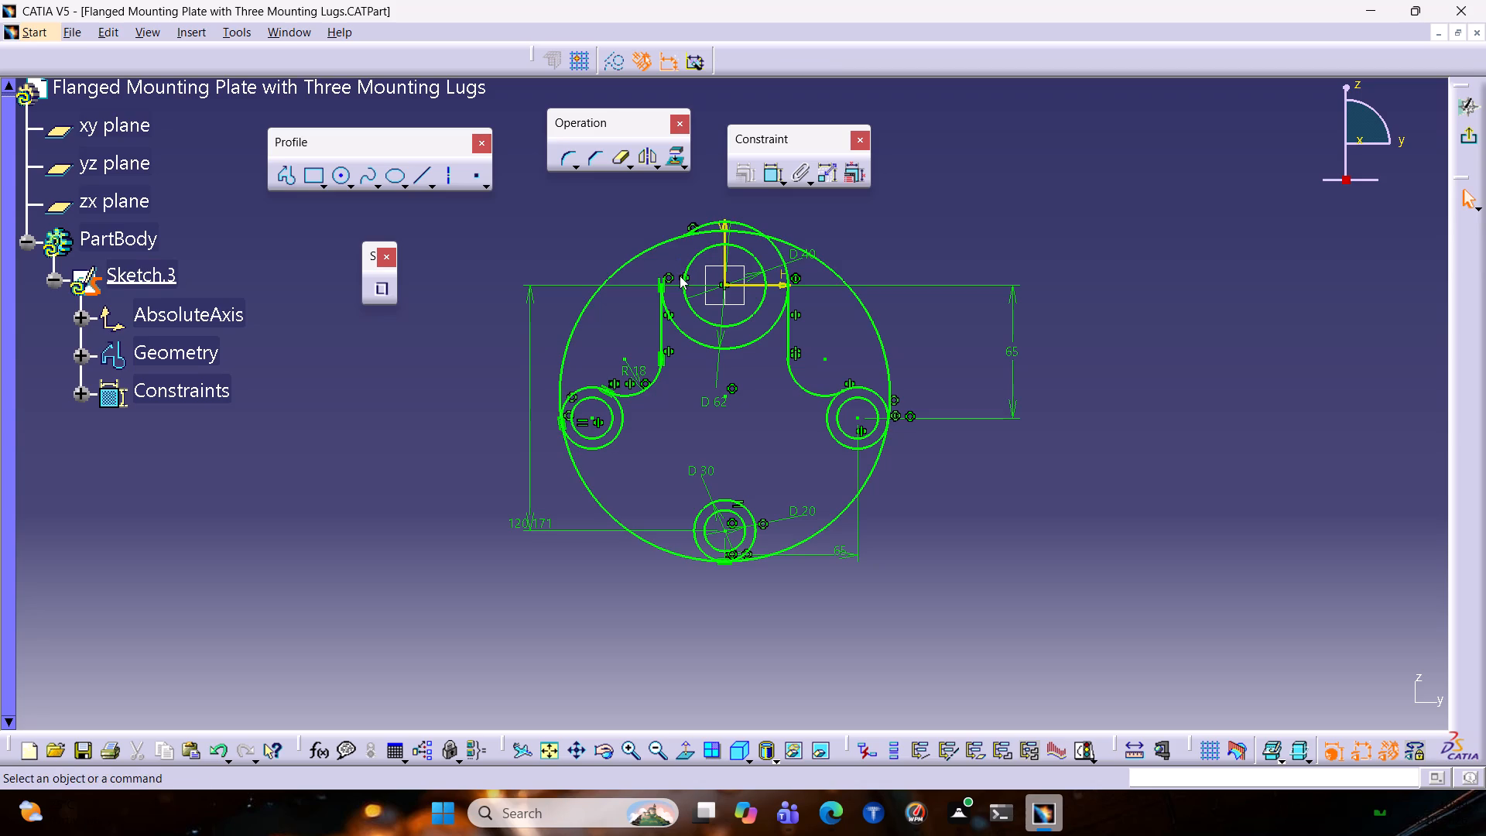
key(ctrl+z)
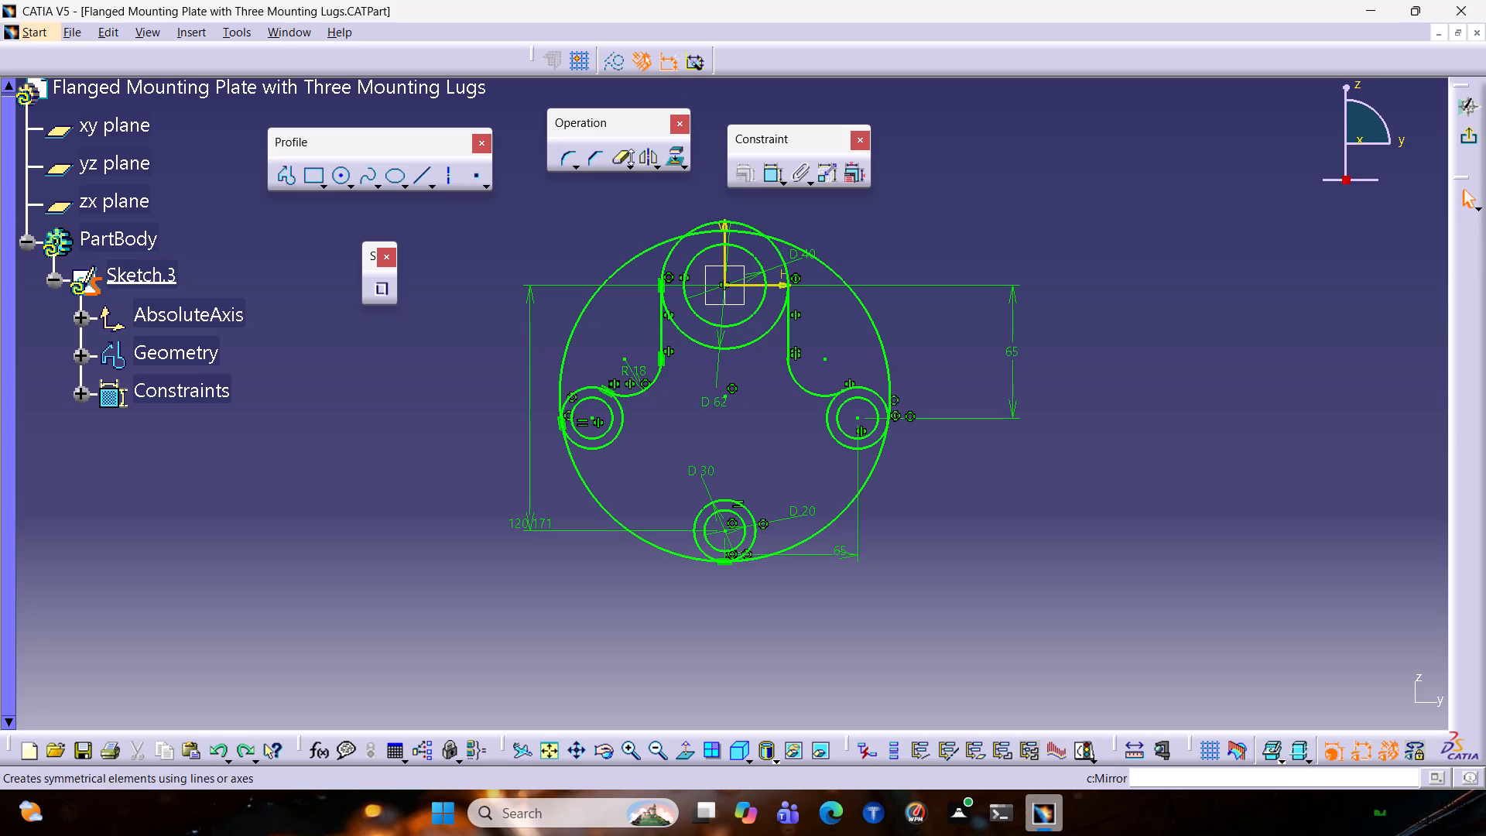
Trim away the large circle's upper segments, leaving only its lower arc between the left and right lugs.
double_click(613, 152)
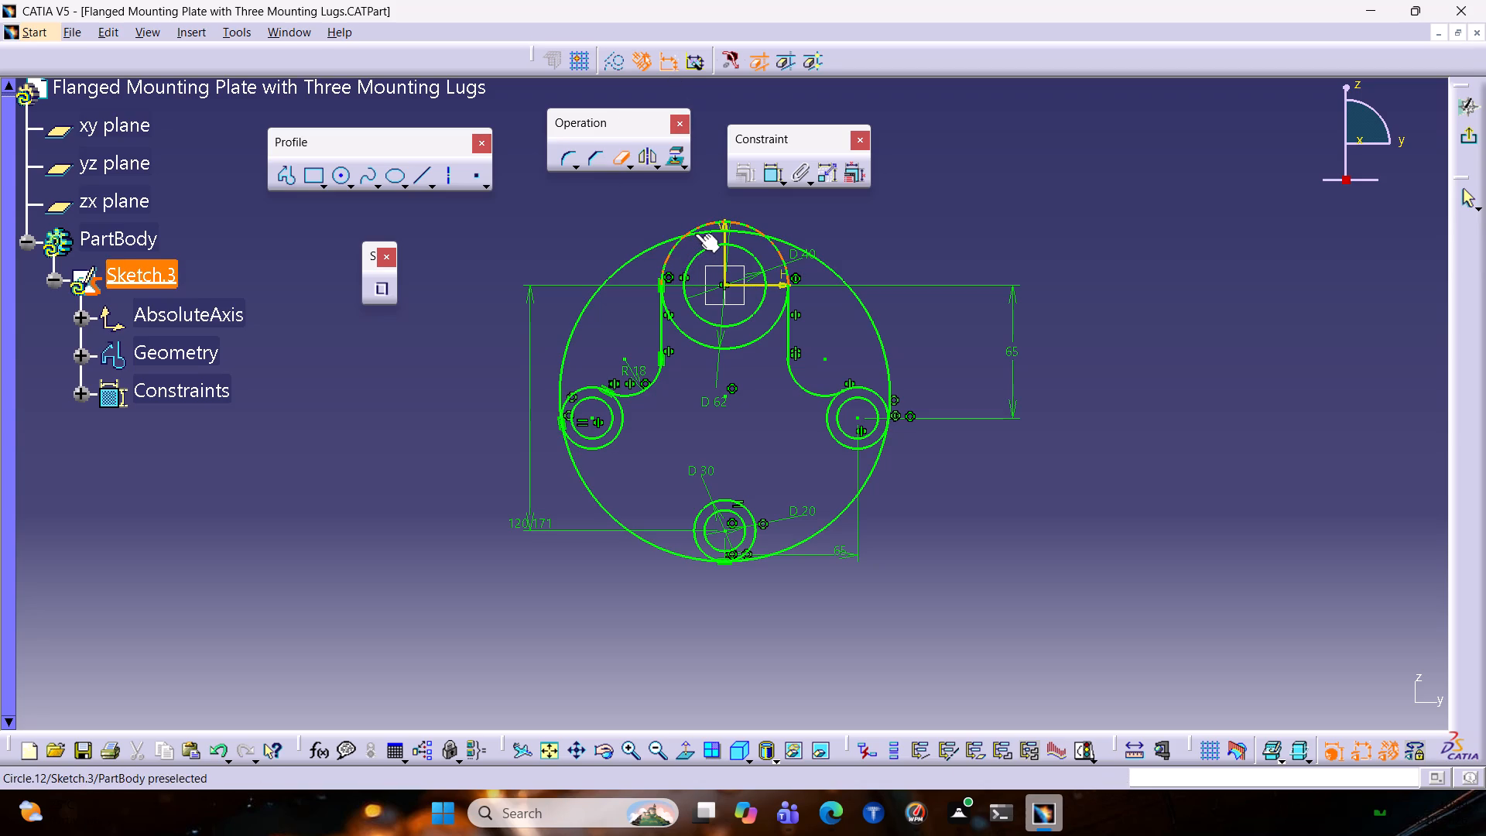
click(706, 233)
click(659, 243)
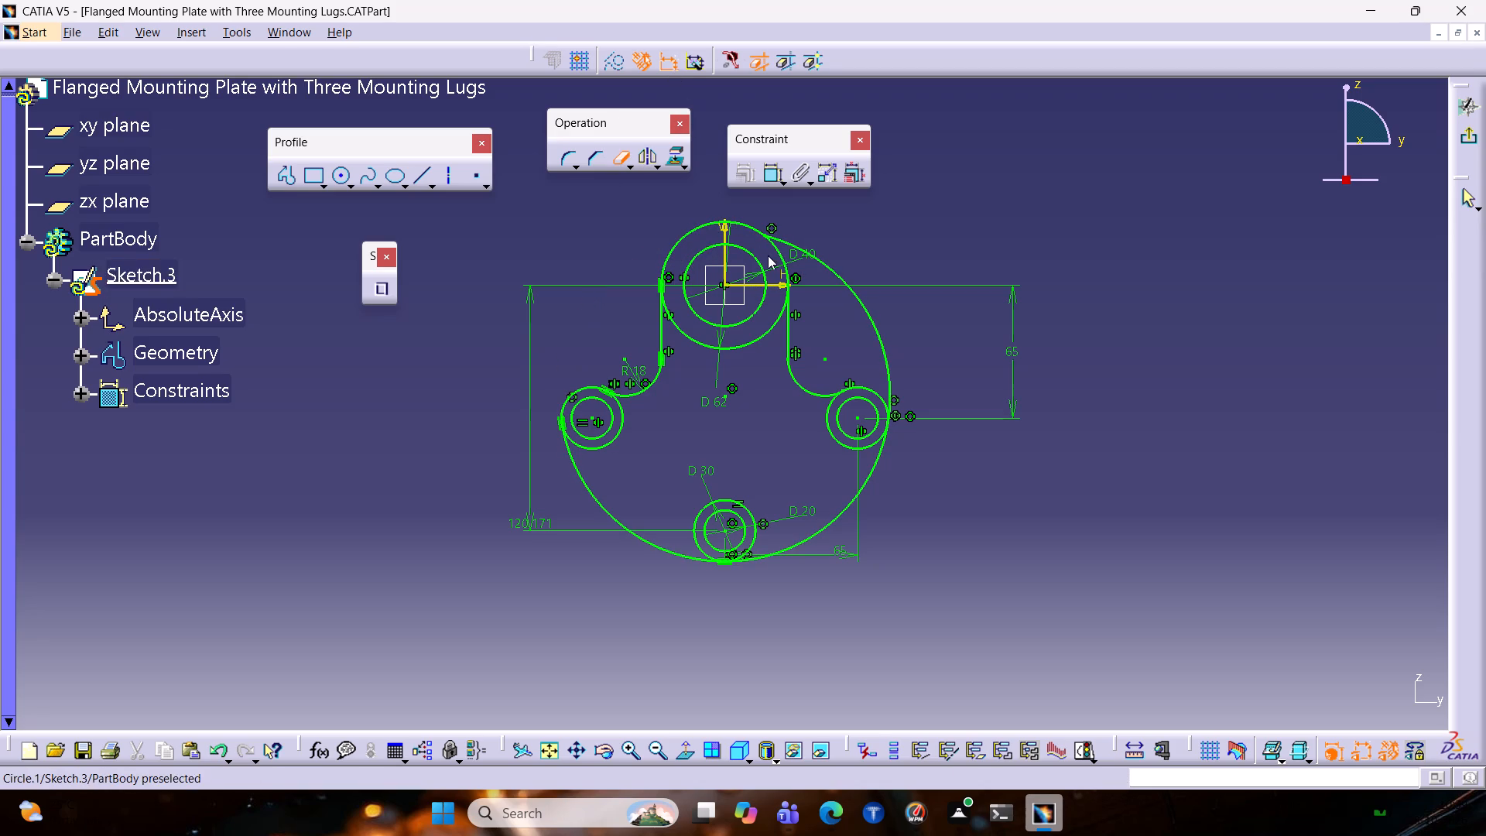
click(789, 242)
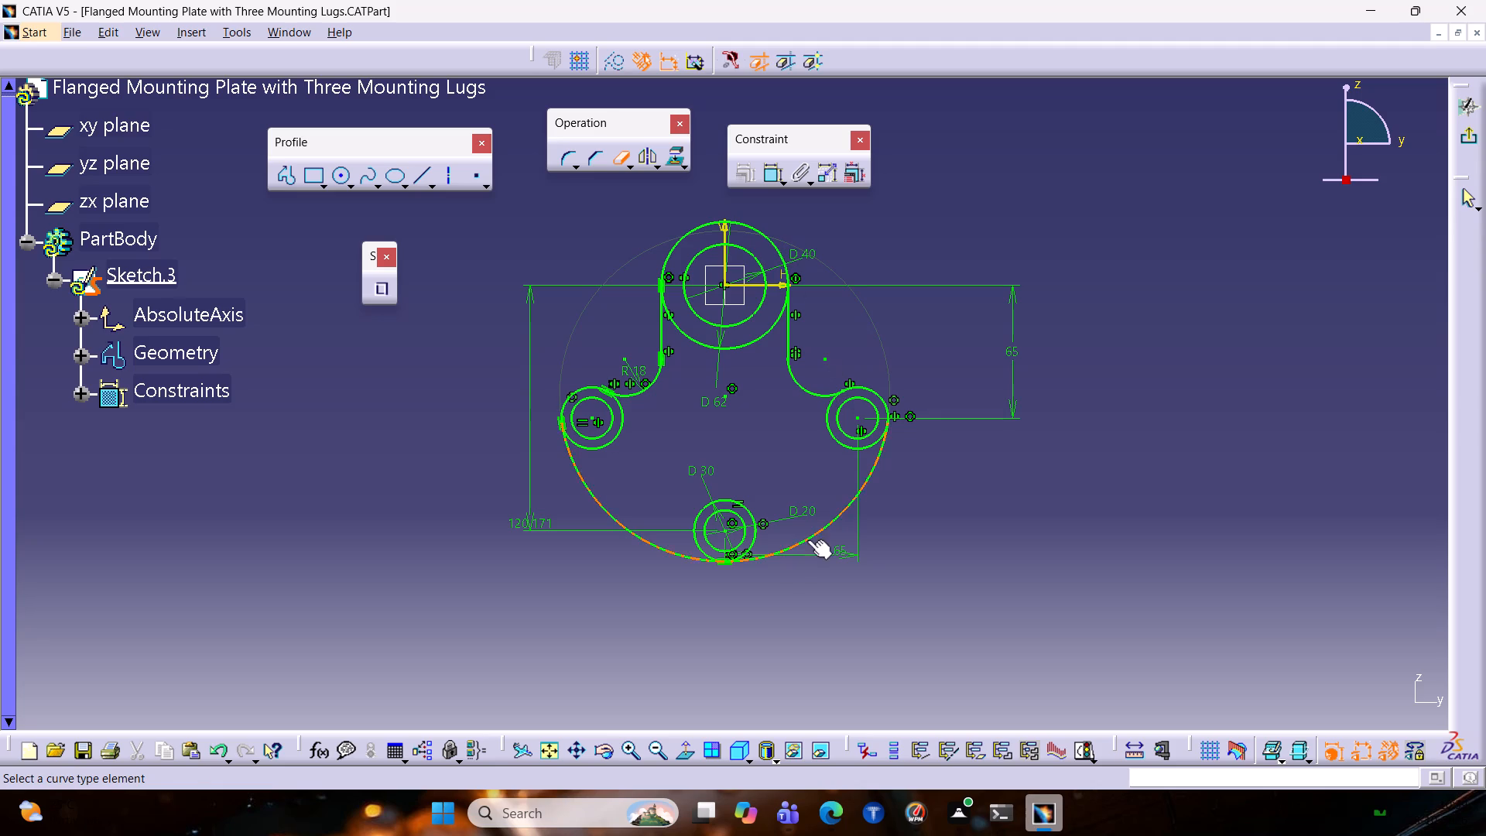
key(Escape)
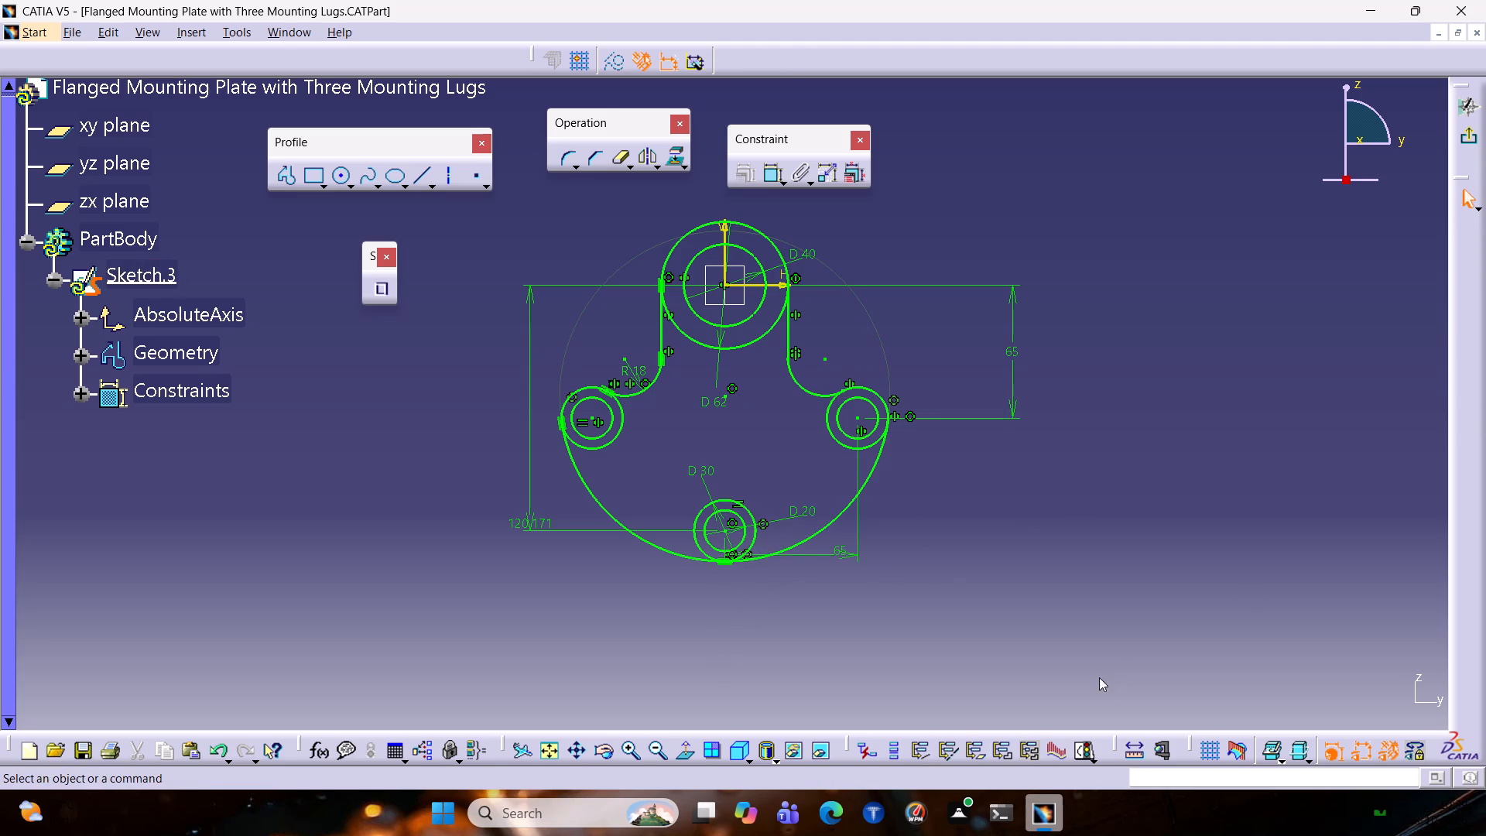
Check the sketch's solving status and examine the lower lug.
click(1087, 743)
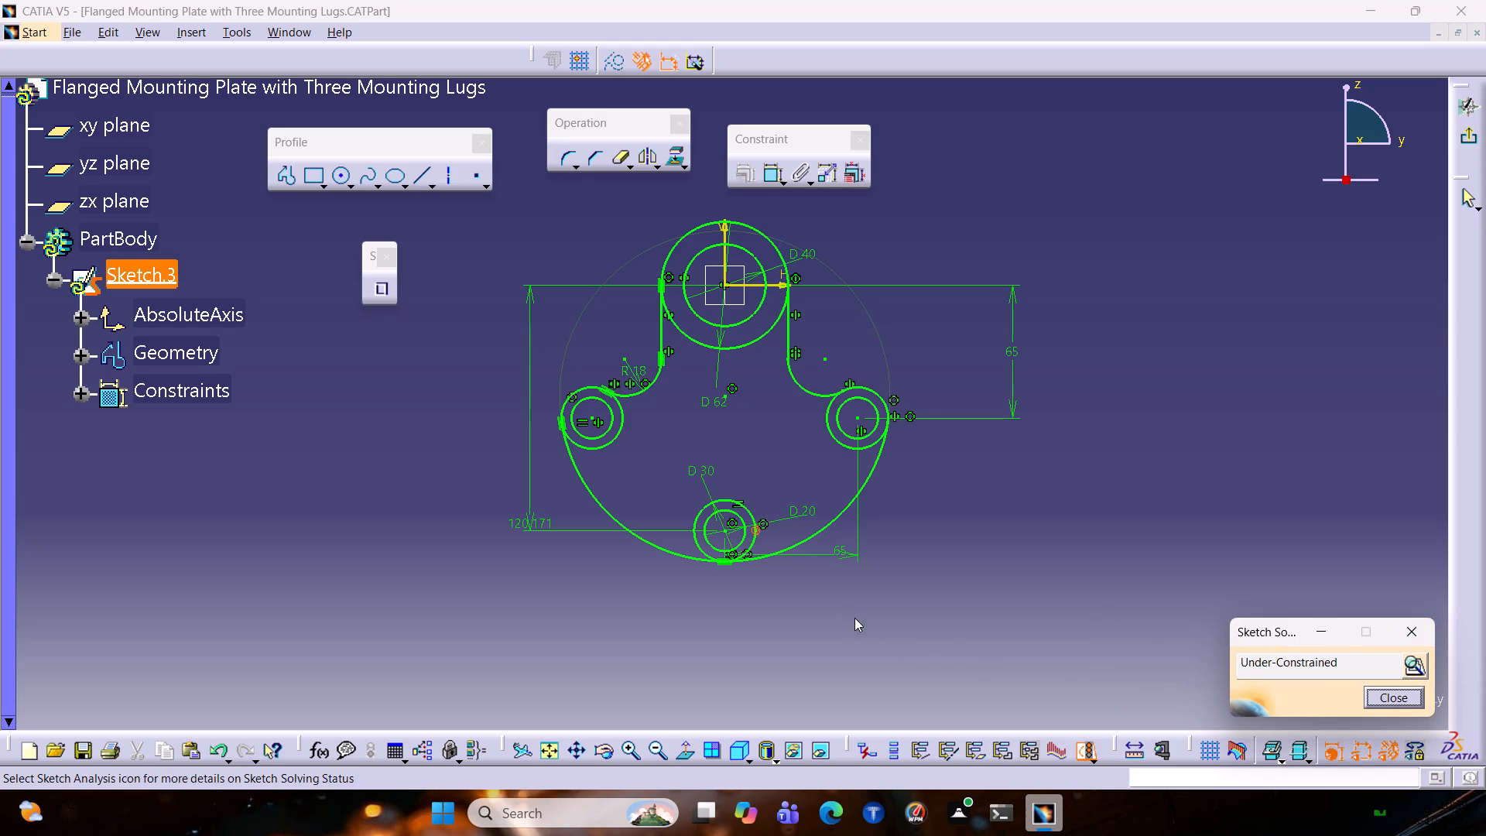
ctrl+middle_drag(761, 589, 839, 488)
middle_drag(819, 581, 700, 279)
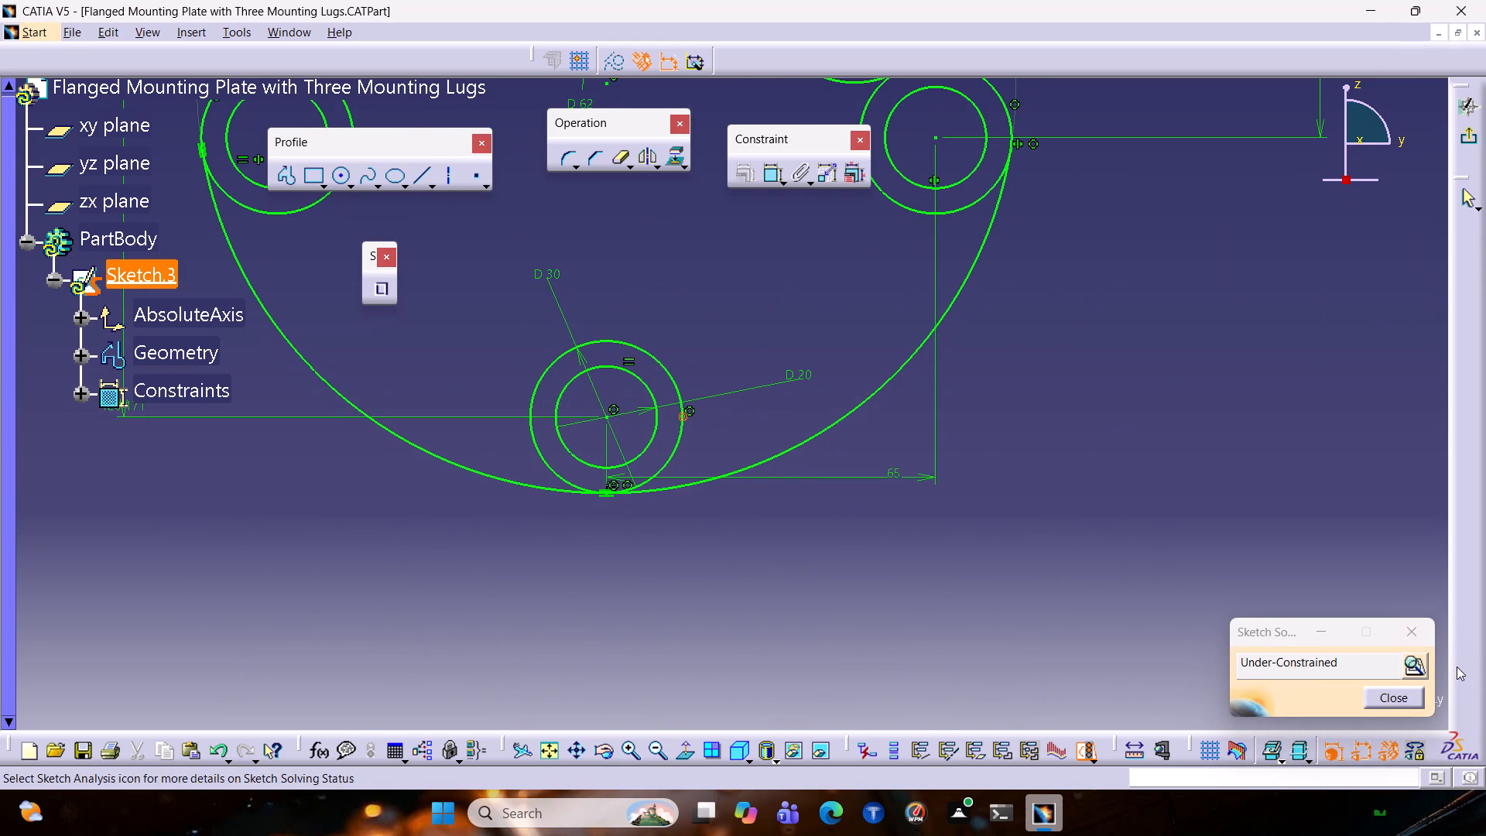
click(1406, 629)
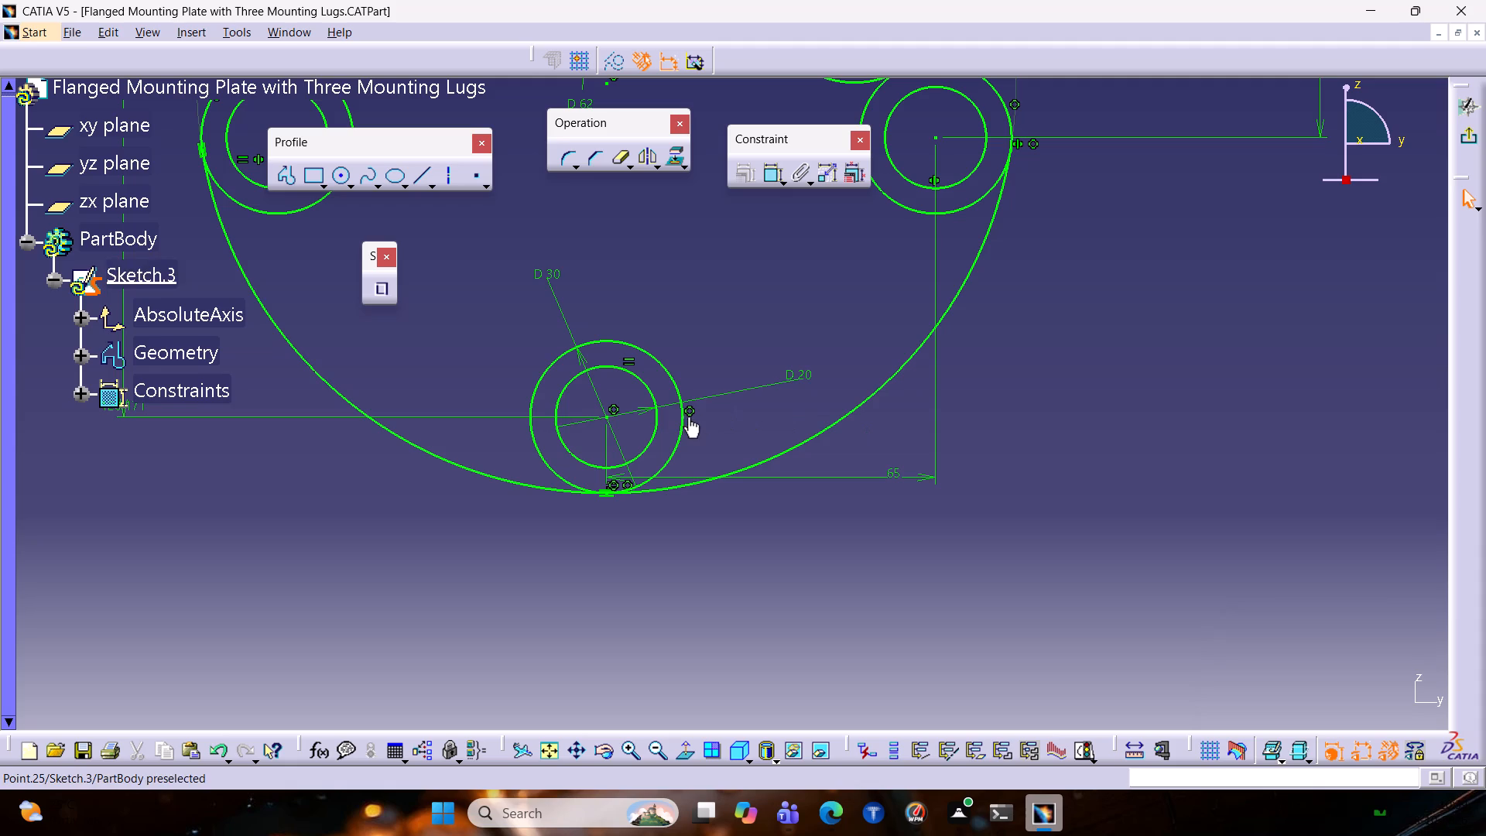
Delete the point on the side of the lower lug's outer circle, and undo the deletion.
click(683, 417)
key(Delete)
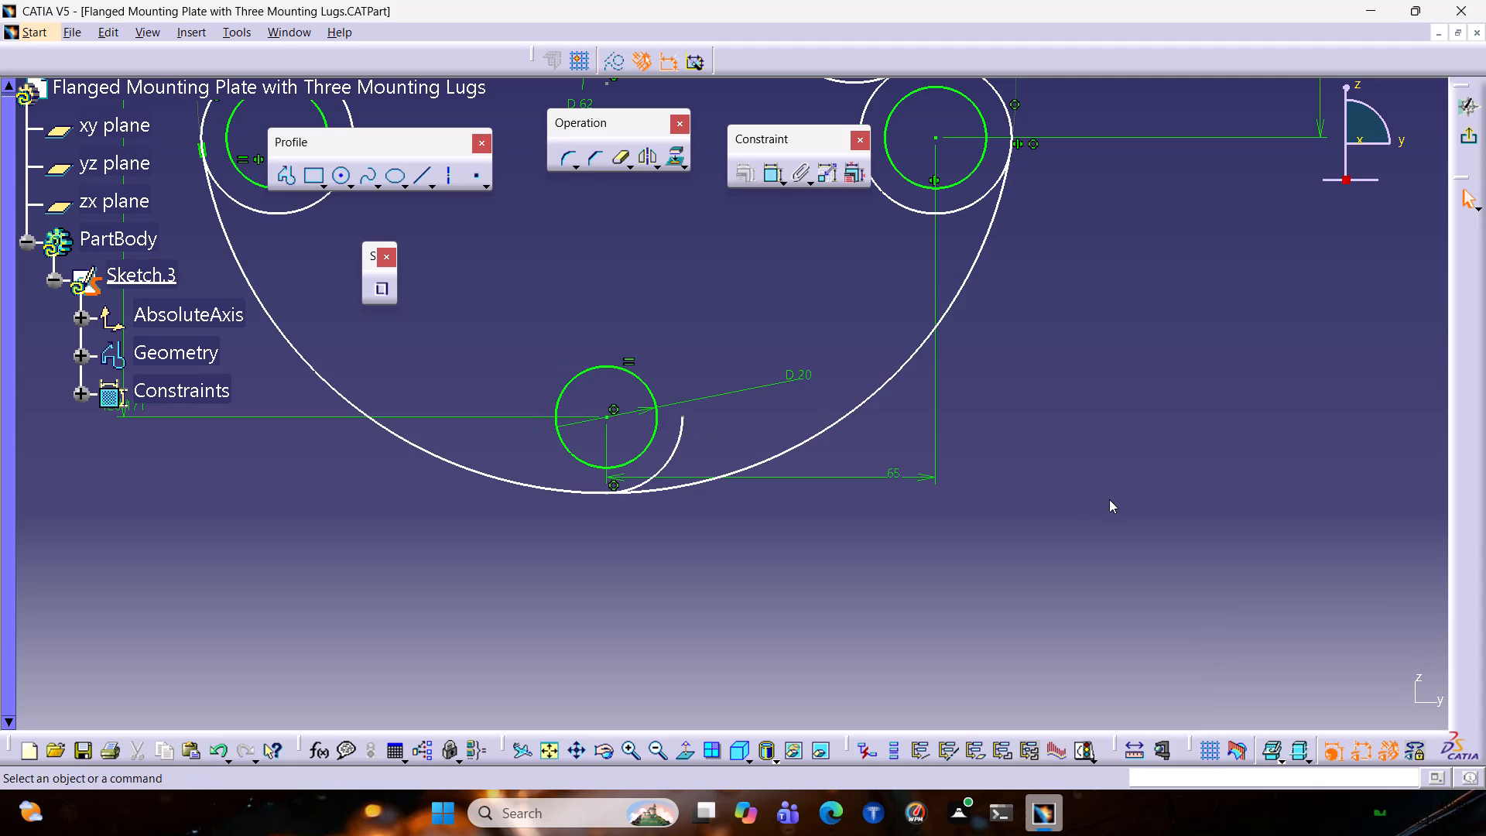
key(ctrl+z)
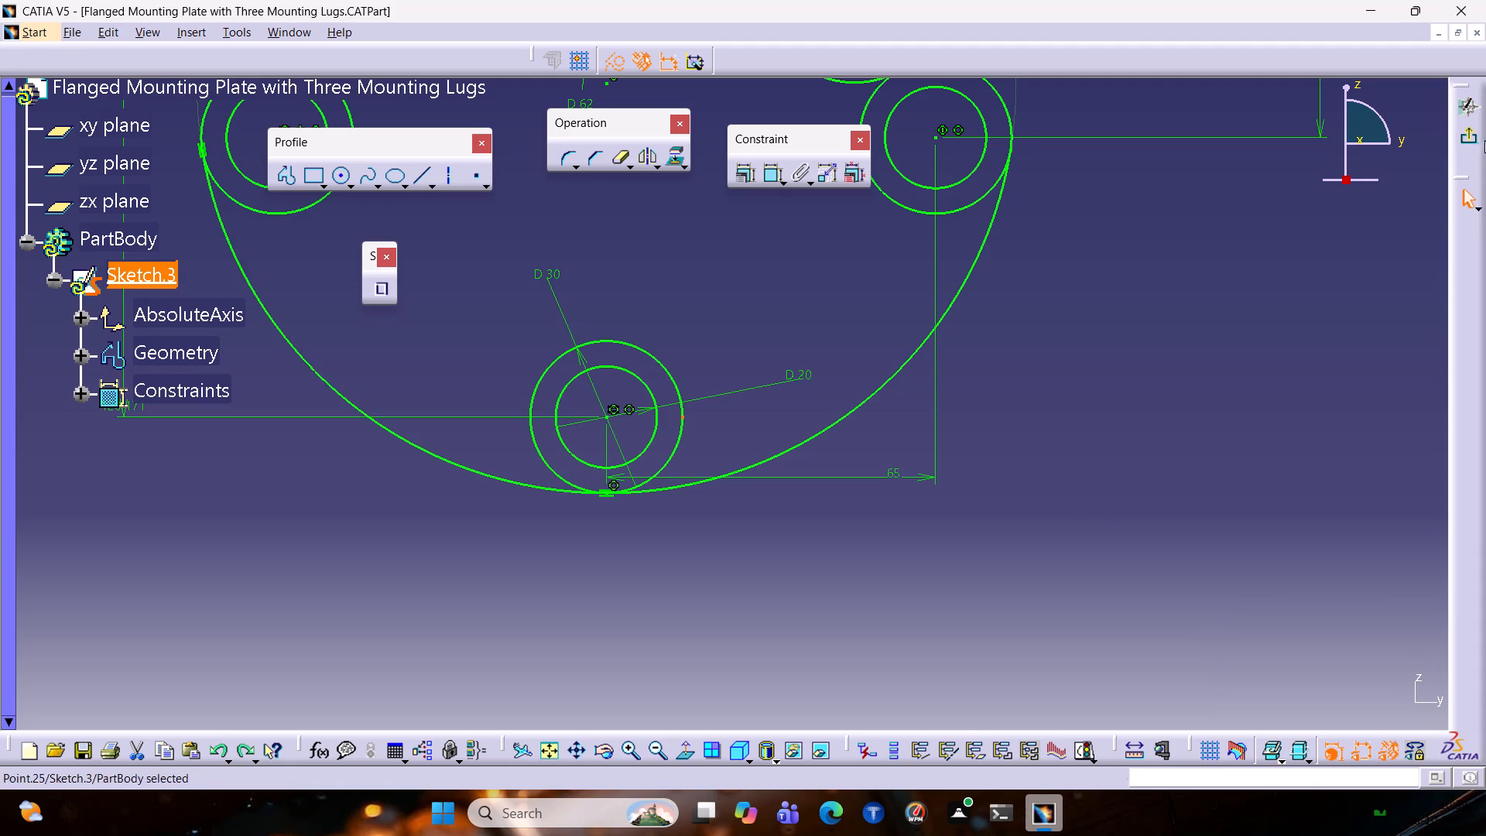
Exit the sketch.
click(1472, 136)
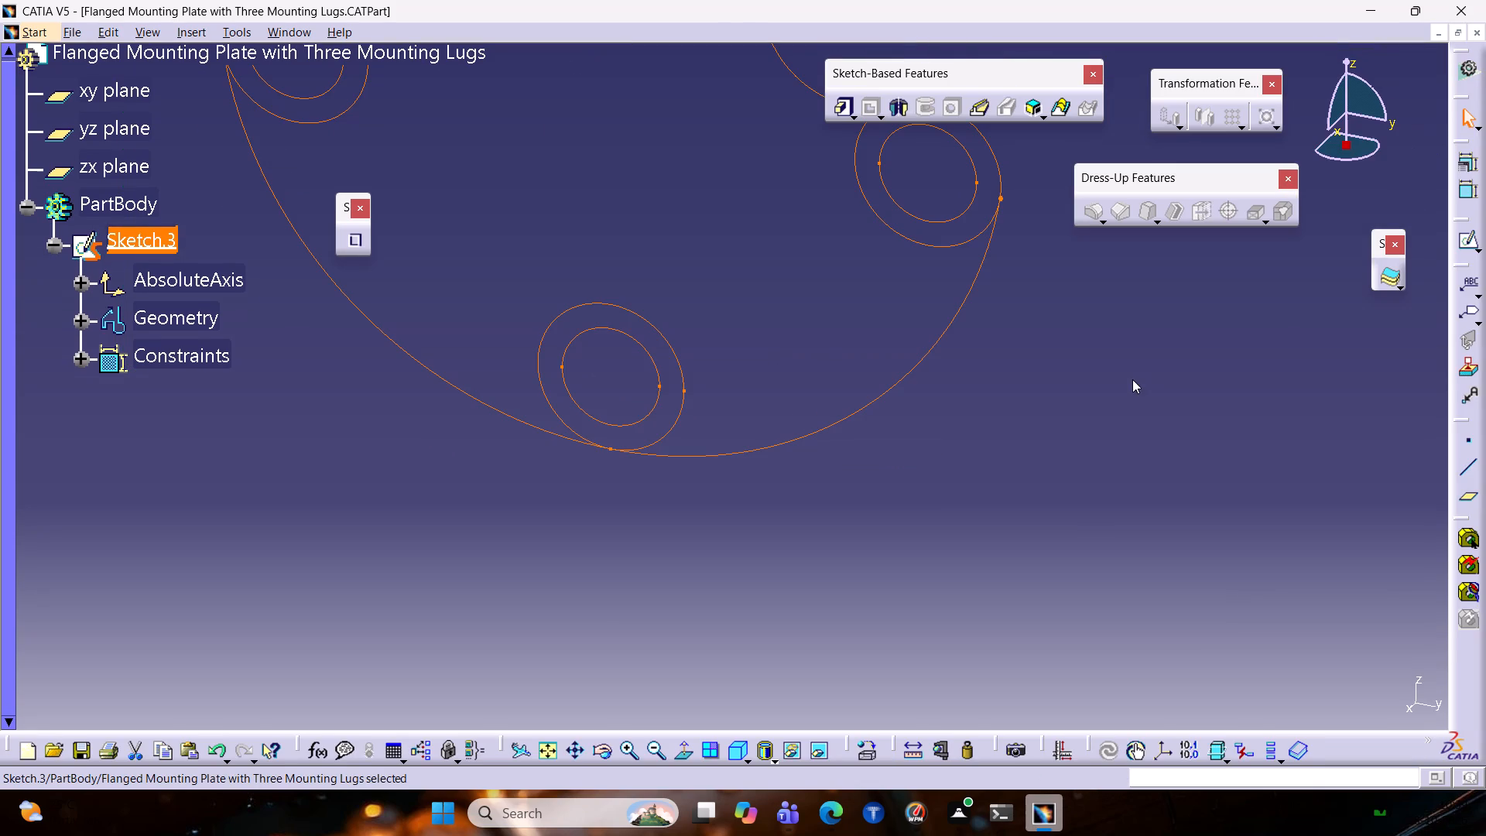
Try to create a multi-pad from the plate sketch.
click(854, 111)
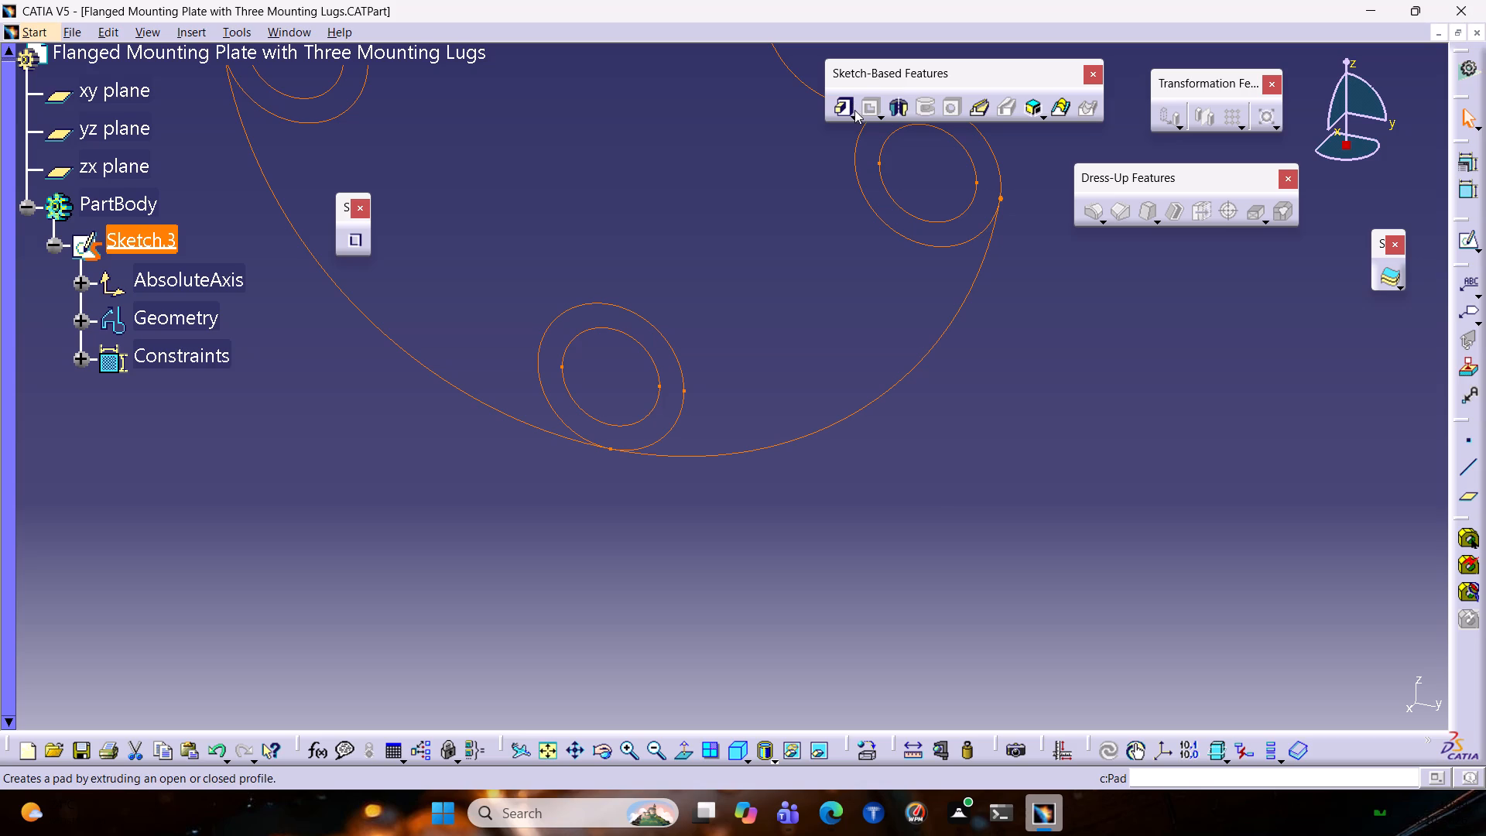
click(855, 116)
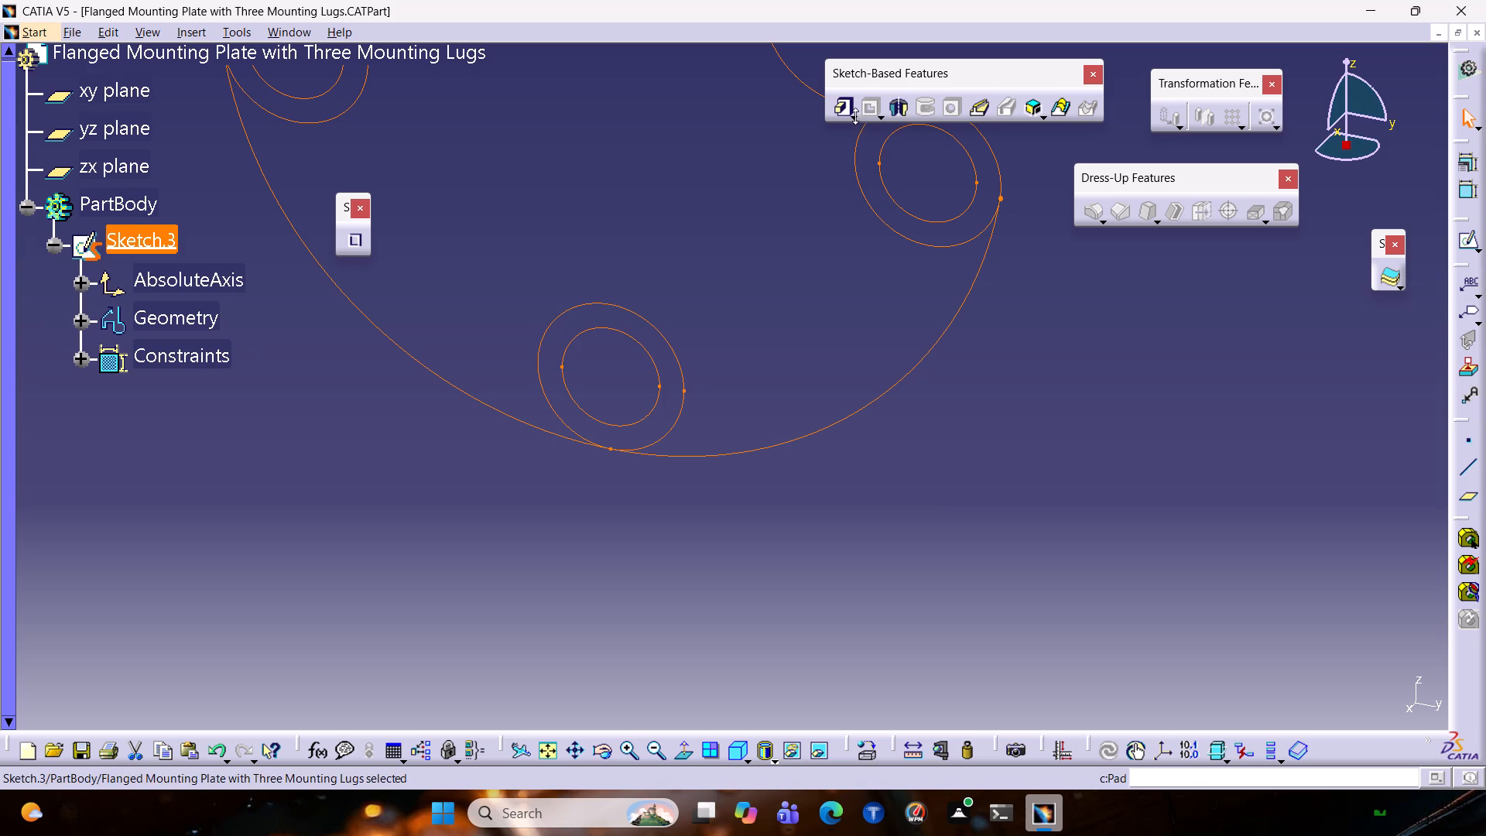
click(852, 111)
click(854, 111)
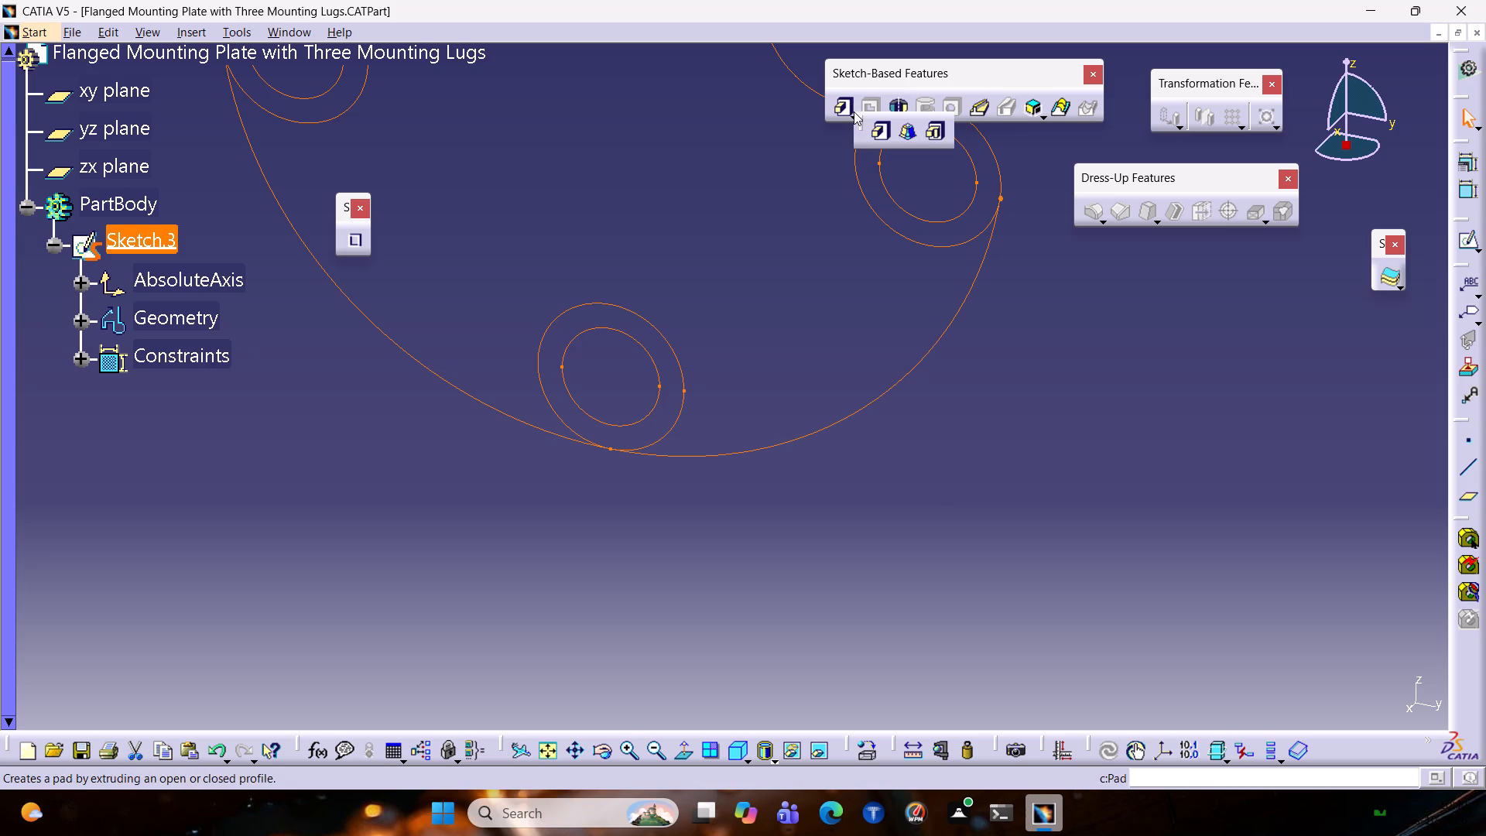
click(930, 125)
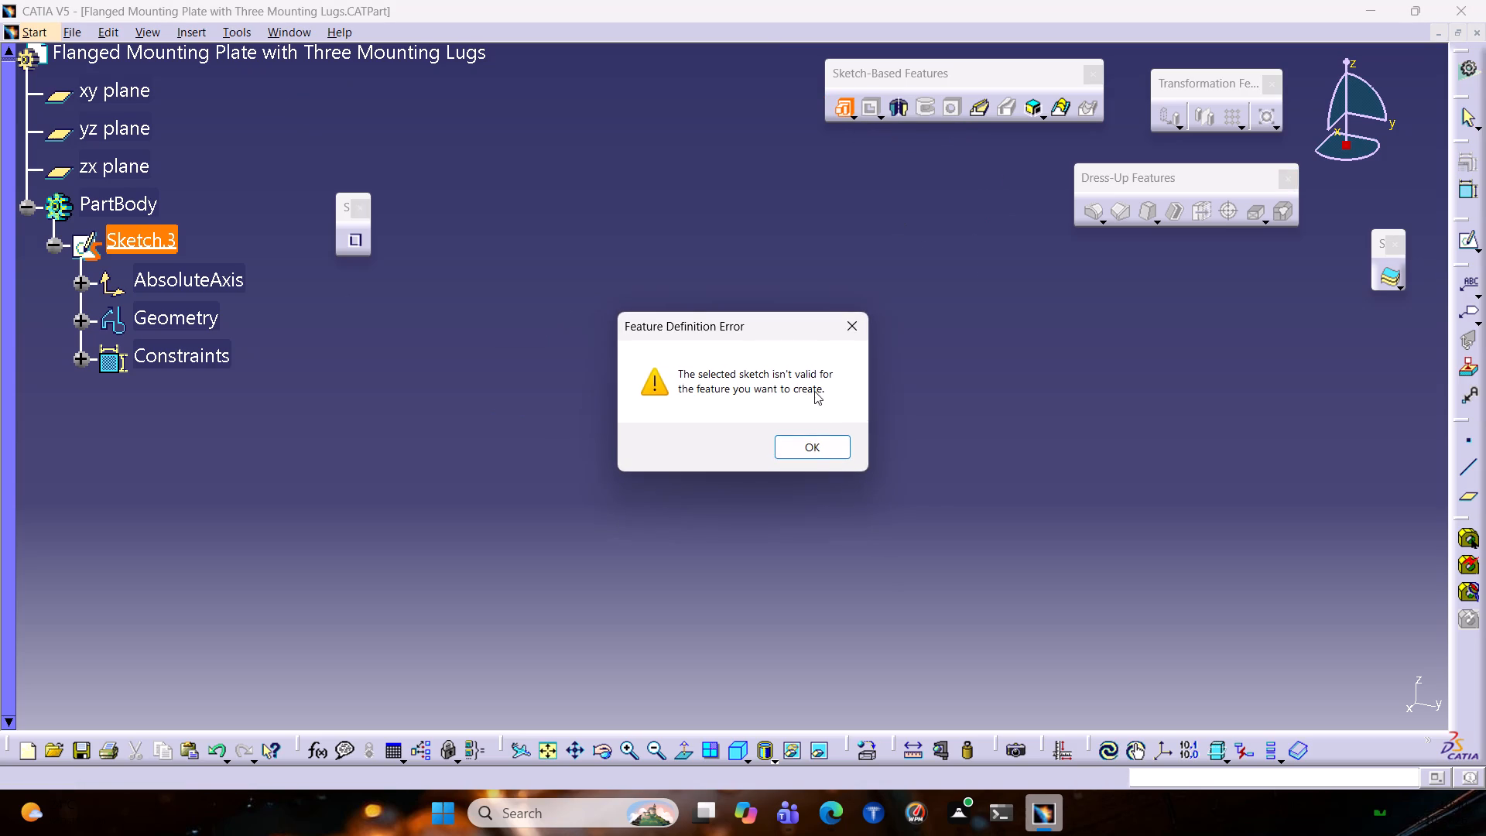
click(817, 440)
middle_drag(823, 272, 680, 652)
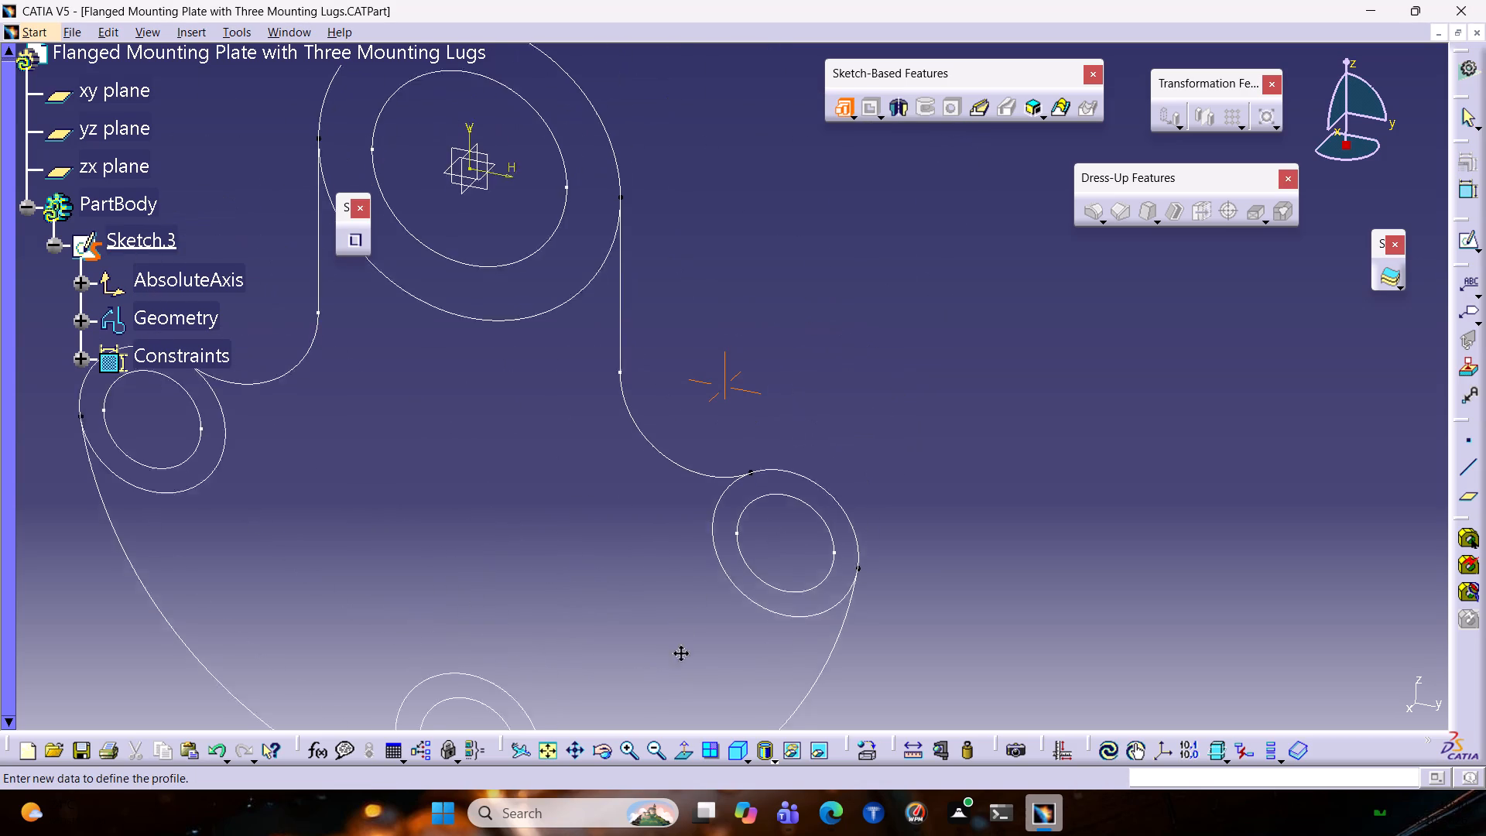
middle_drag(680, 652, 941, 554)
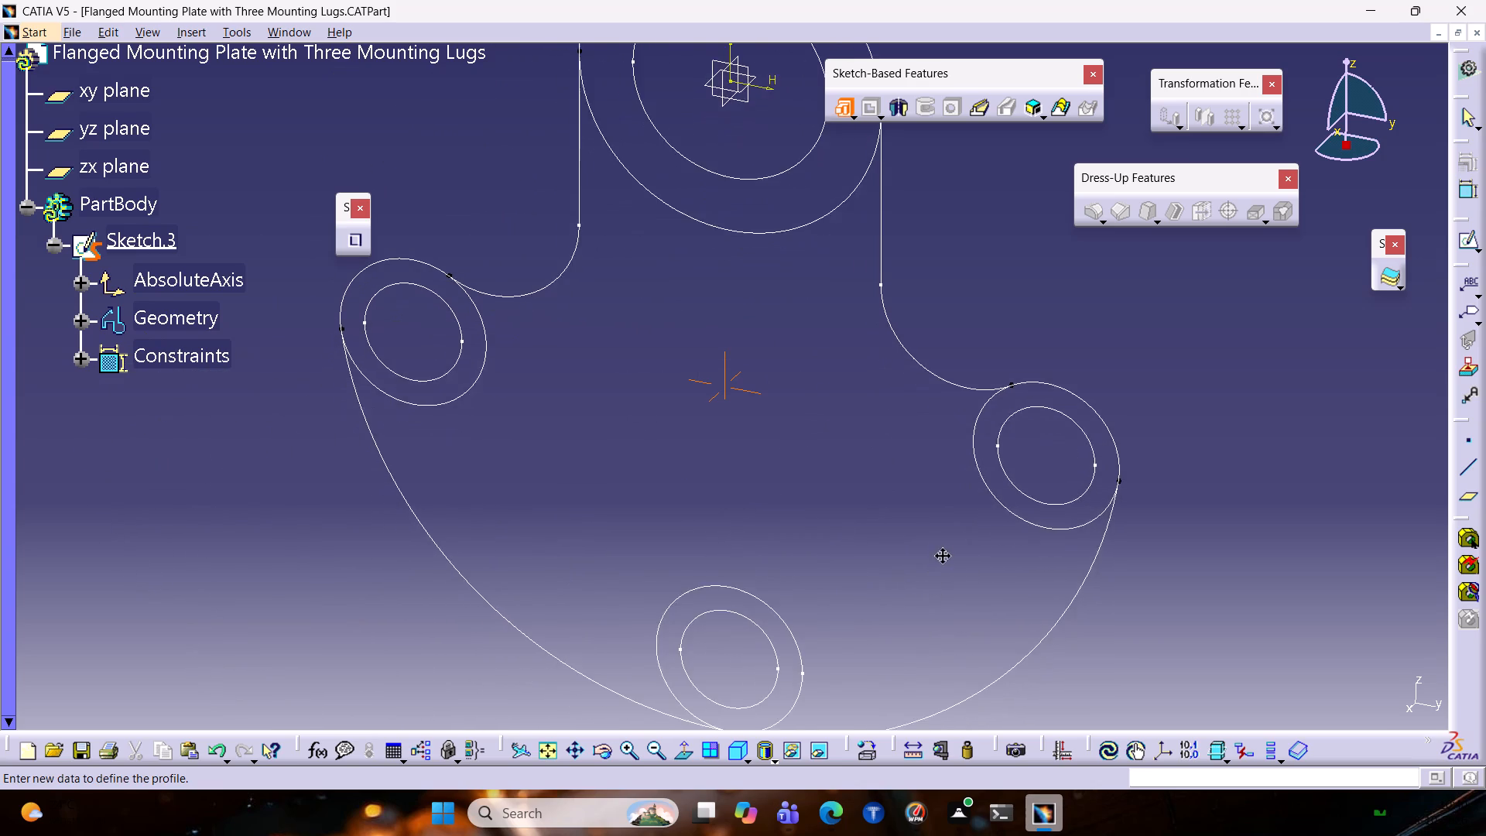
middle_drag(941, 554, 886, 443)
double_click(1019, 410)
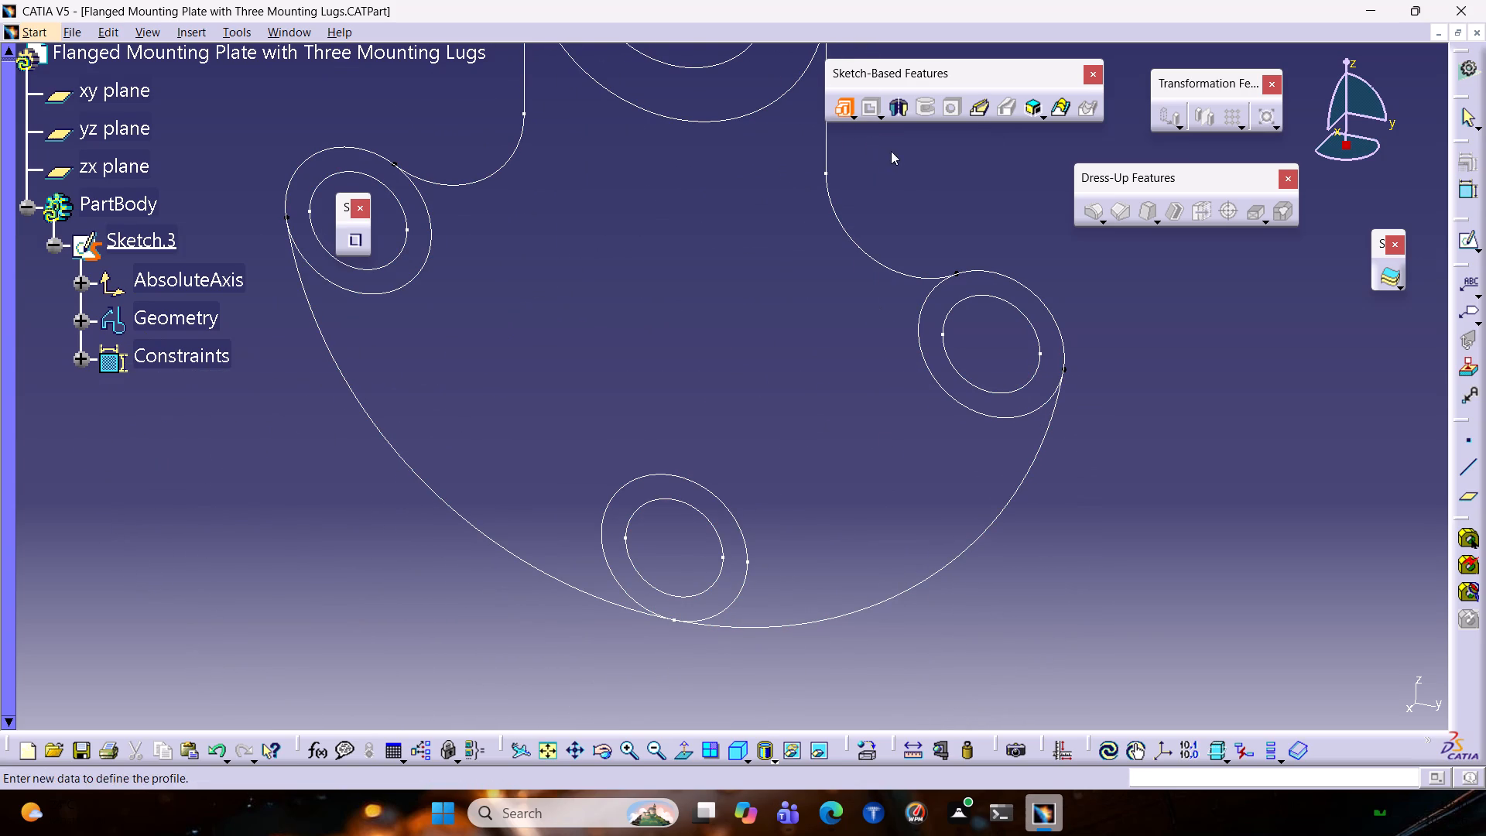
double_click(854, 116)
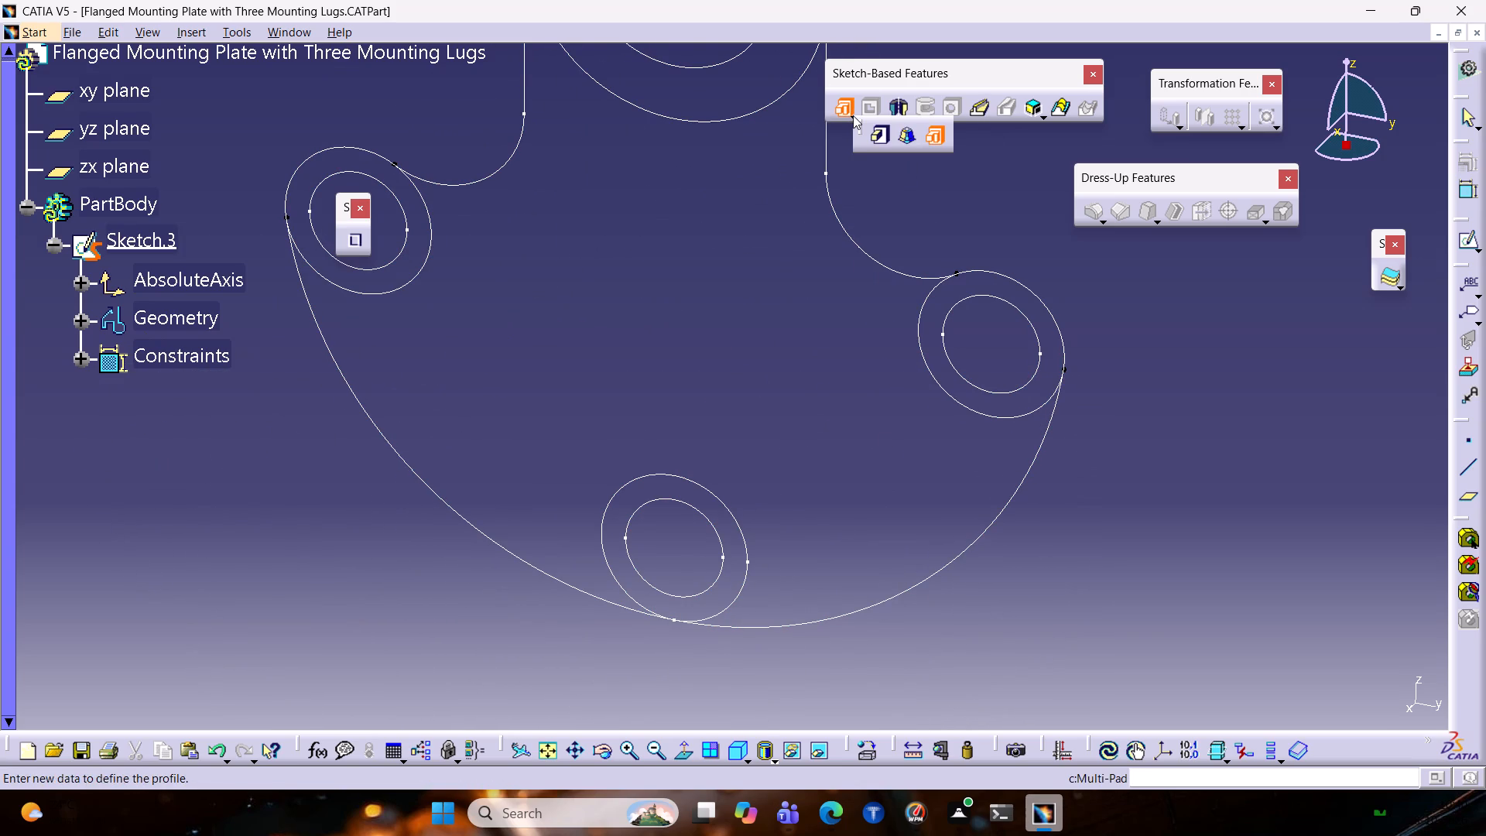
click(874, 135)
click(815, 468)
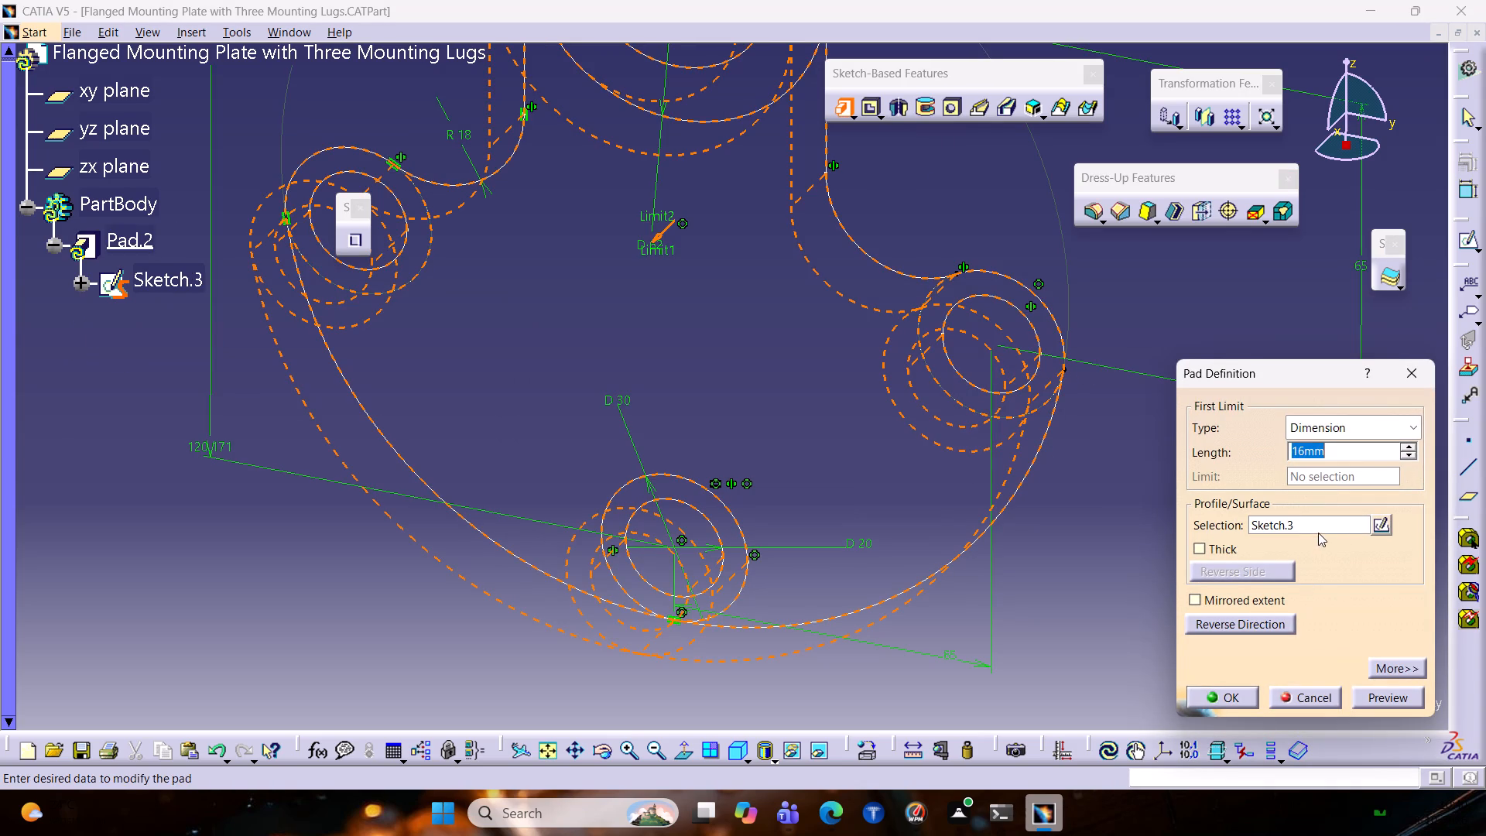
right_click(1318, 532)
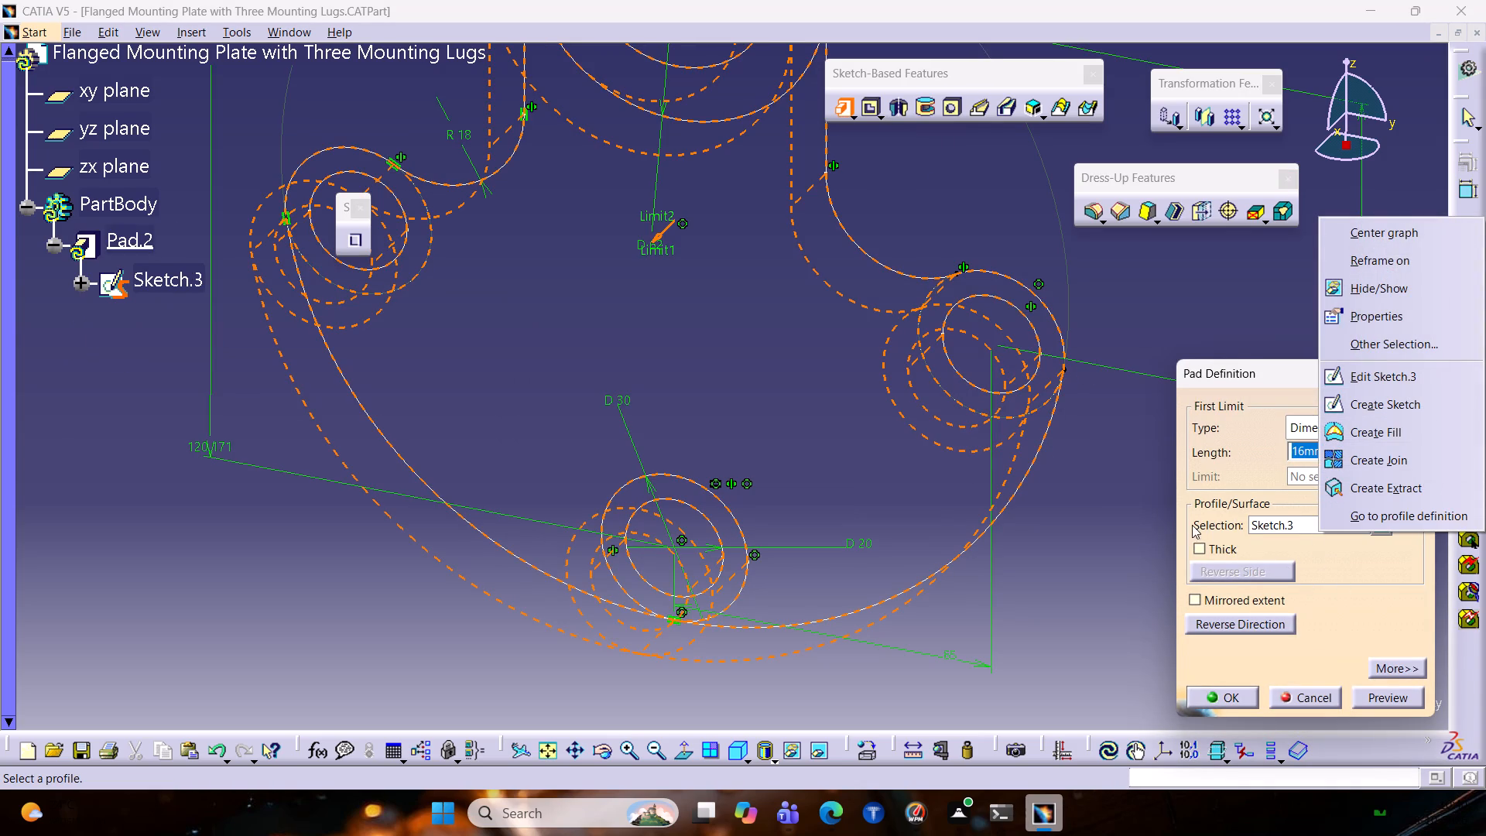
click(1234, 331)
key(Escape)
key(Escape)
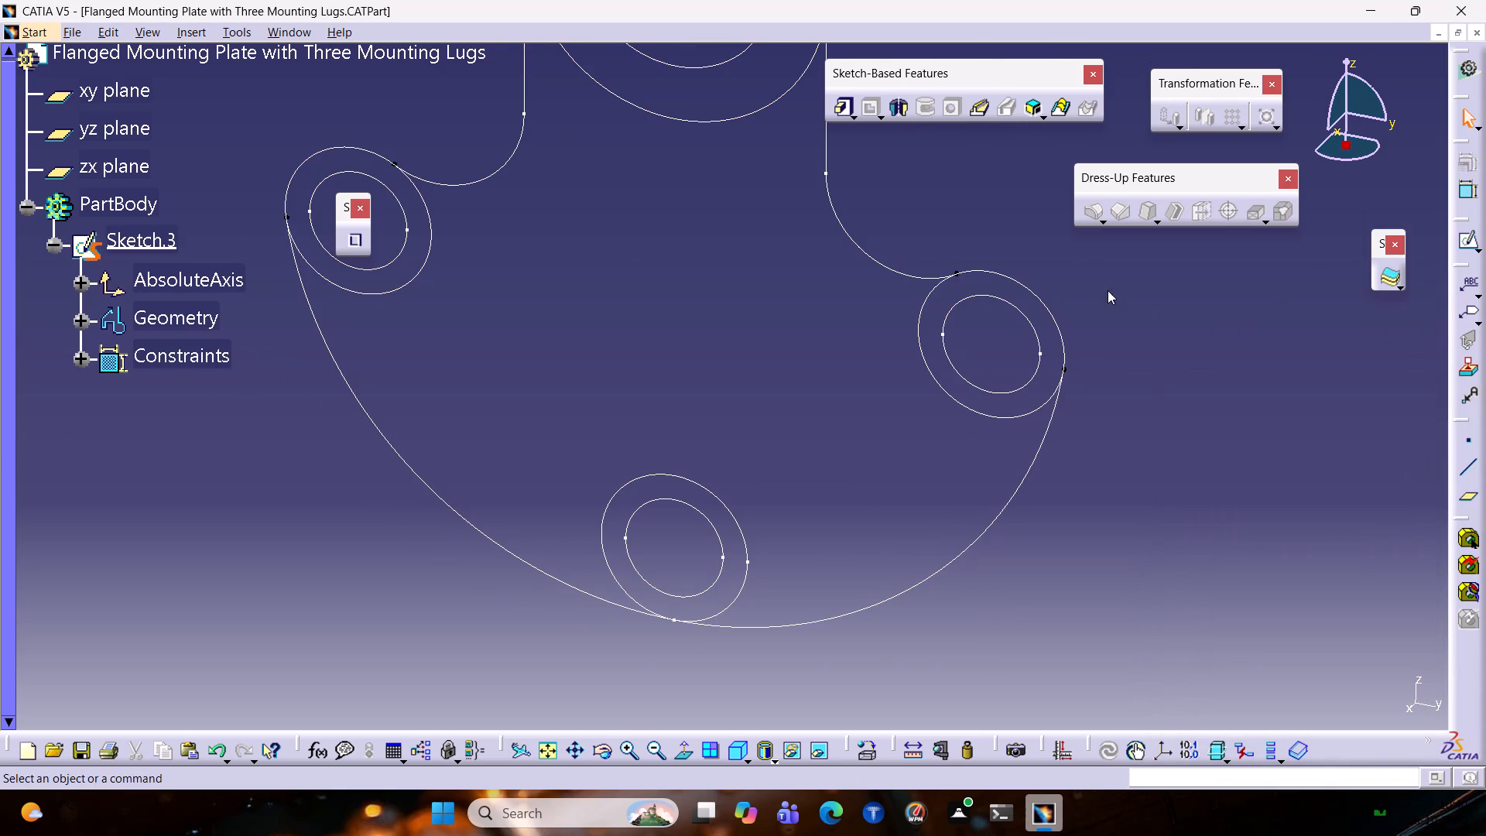
Start a pad from sketch sub-elements and select the complete inner and outer circles of the three lugs.
click(845, 103)
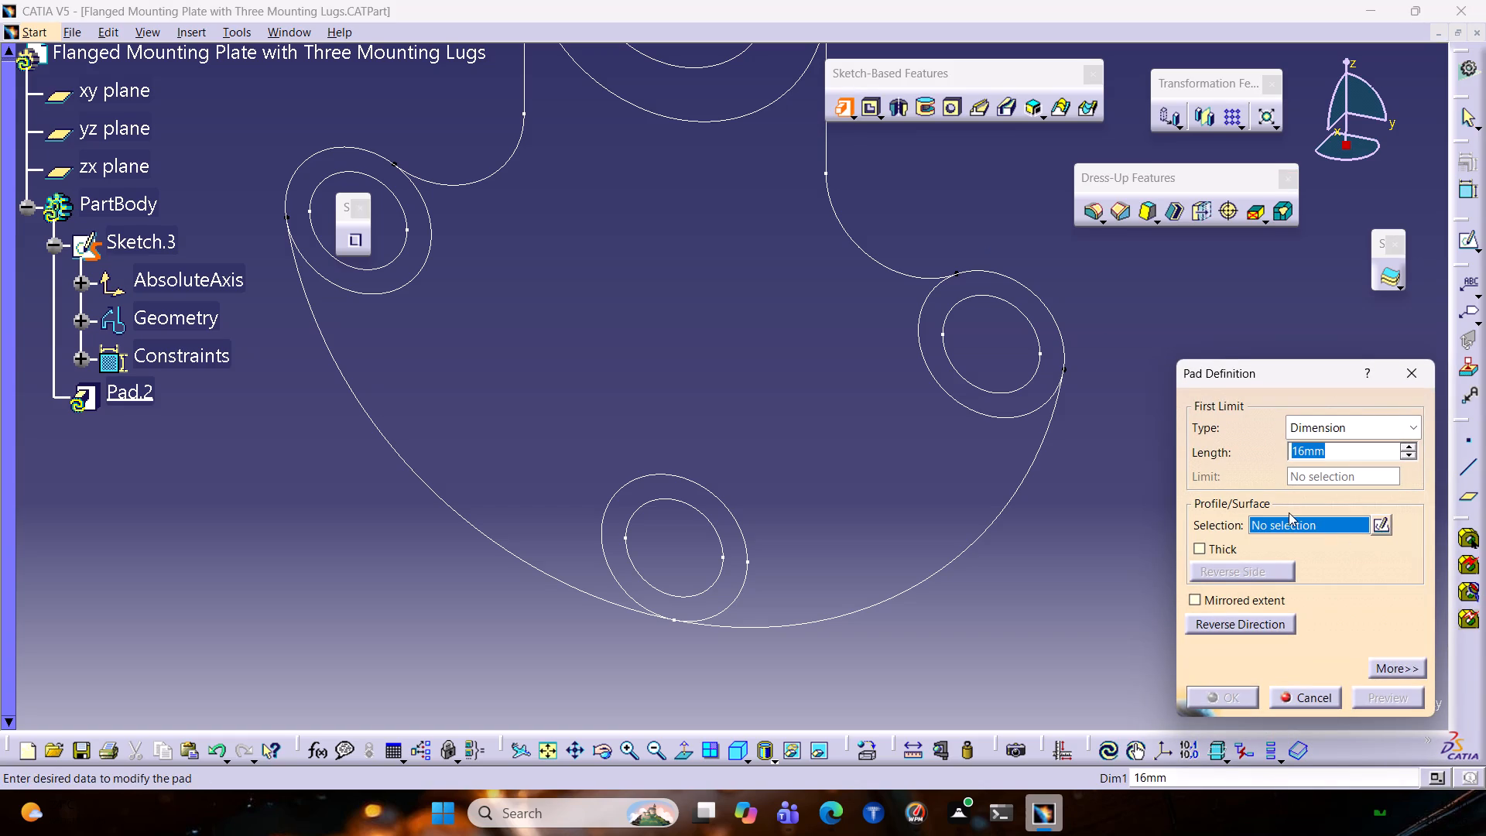
right_click(1289, 521)
click(1368, 649)
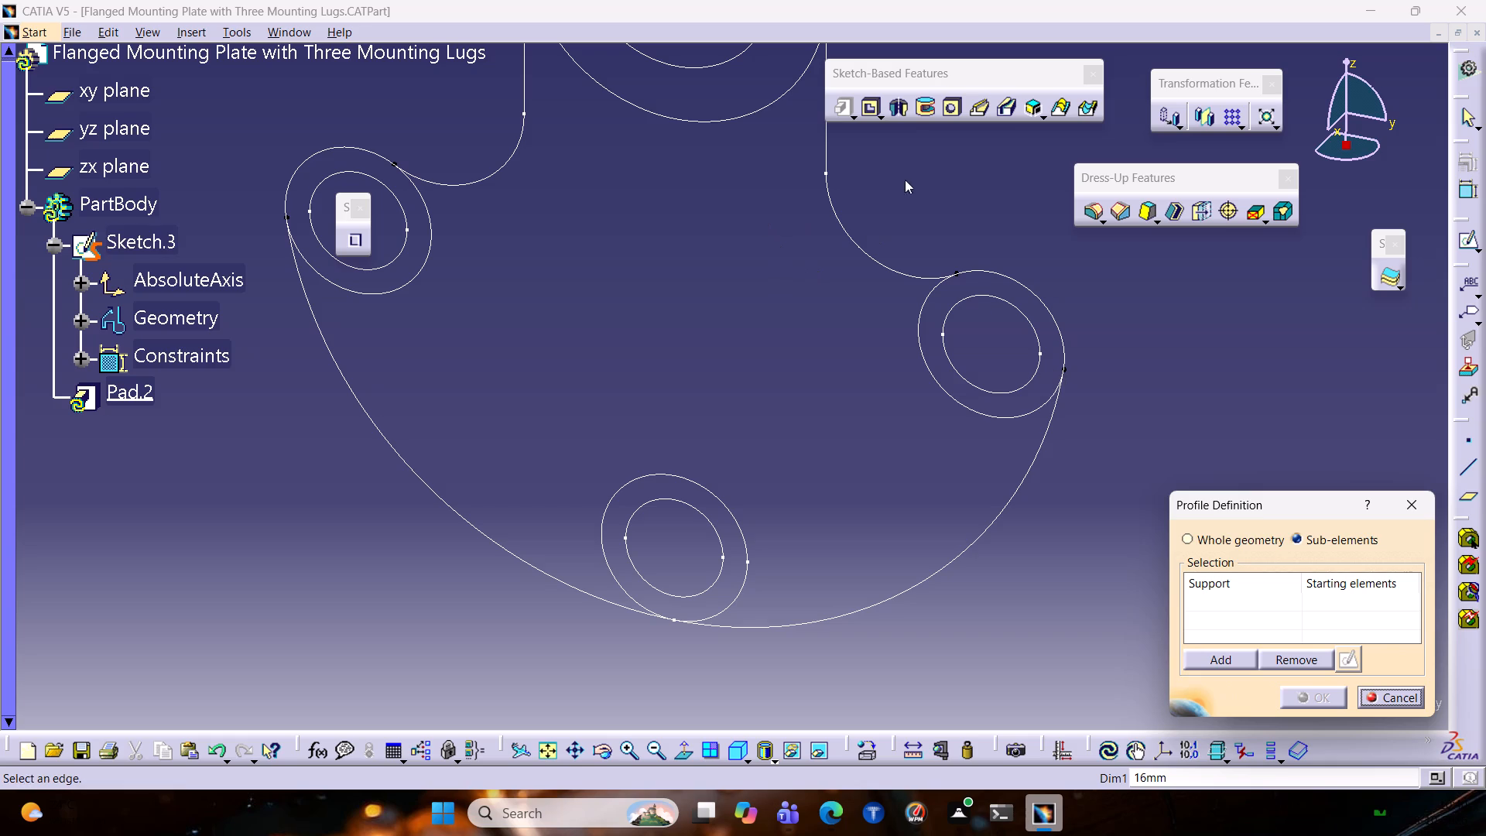
click(707, 492)
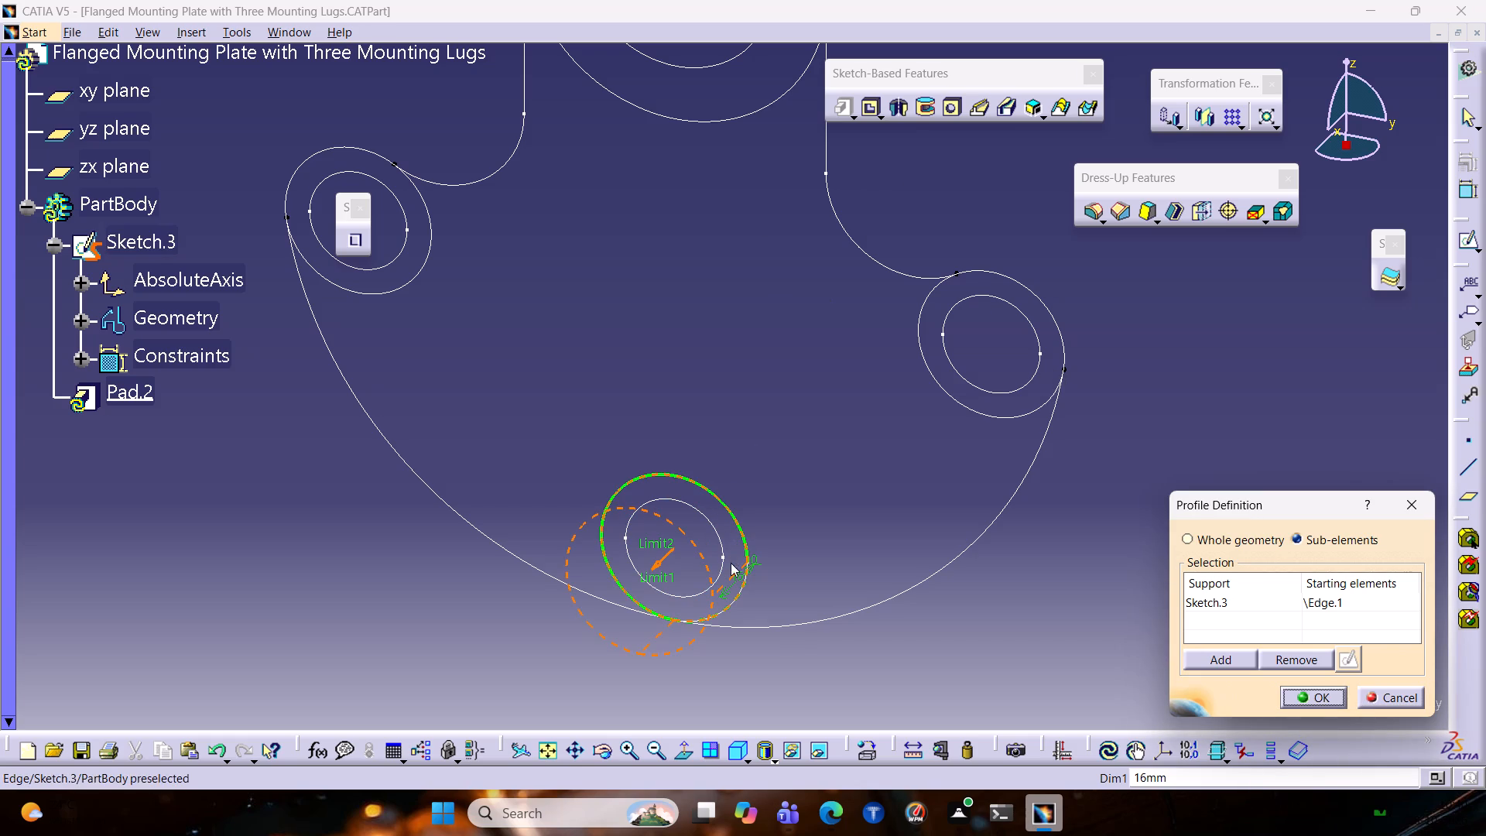
click(724, 545)
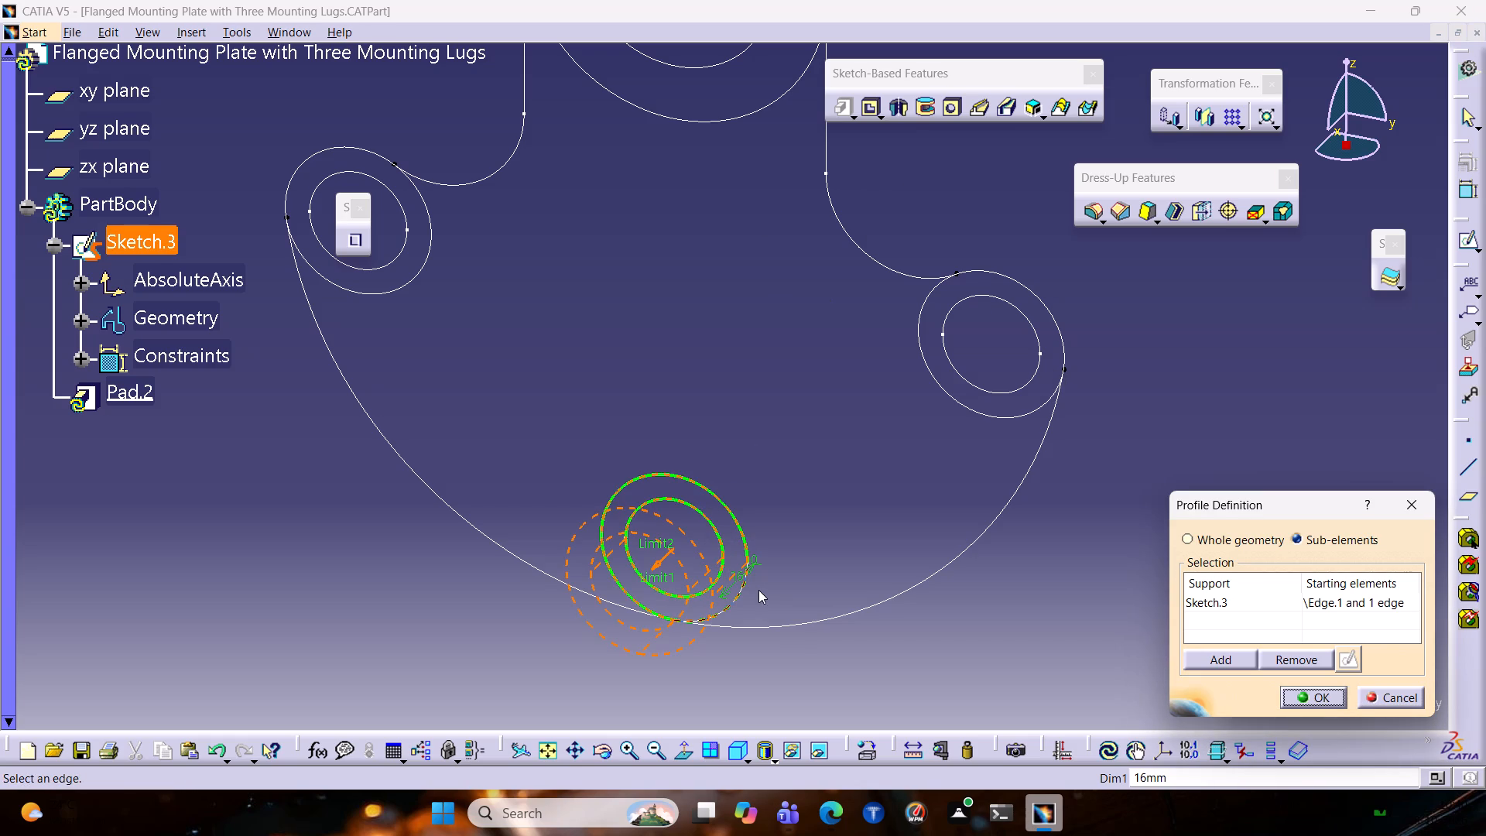
click(737, 592)
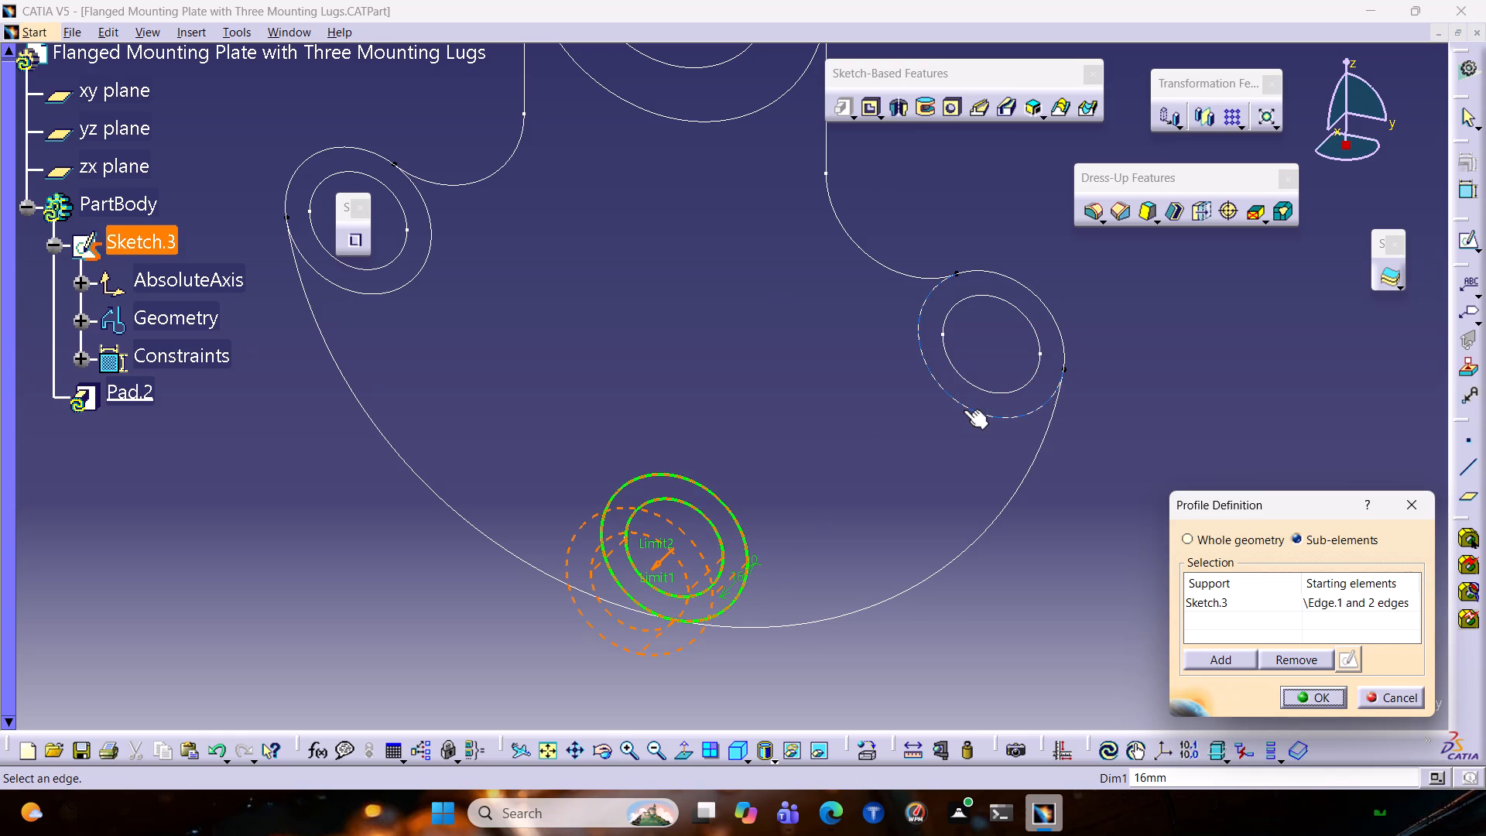
click(967, 406)
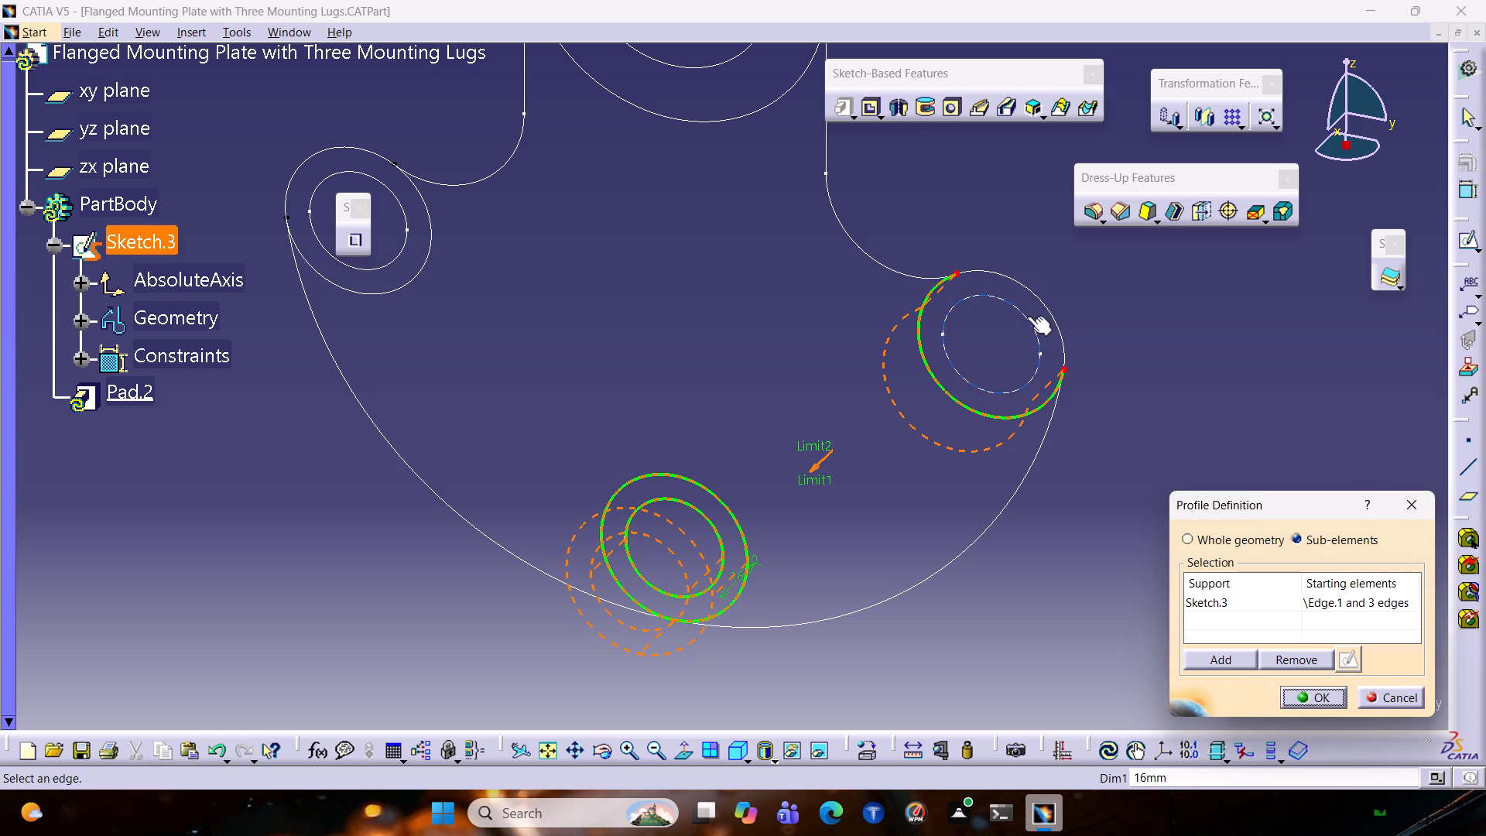
click(1027, 314)
click(1044, 301)
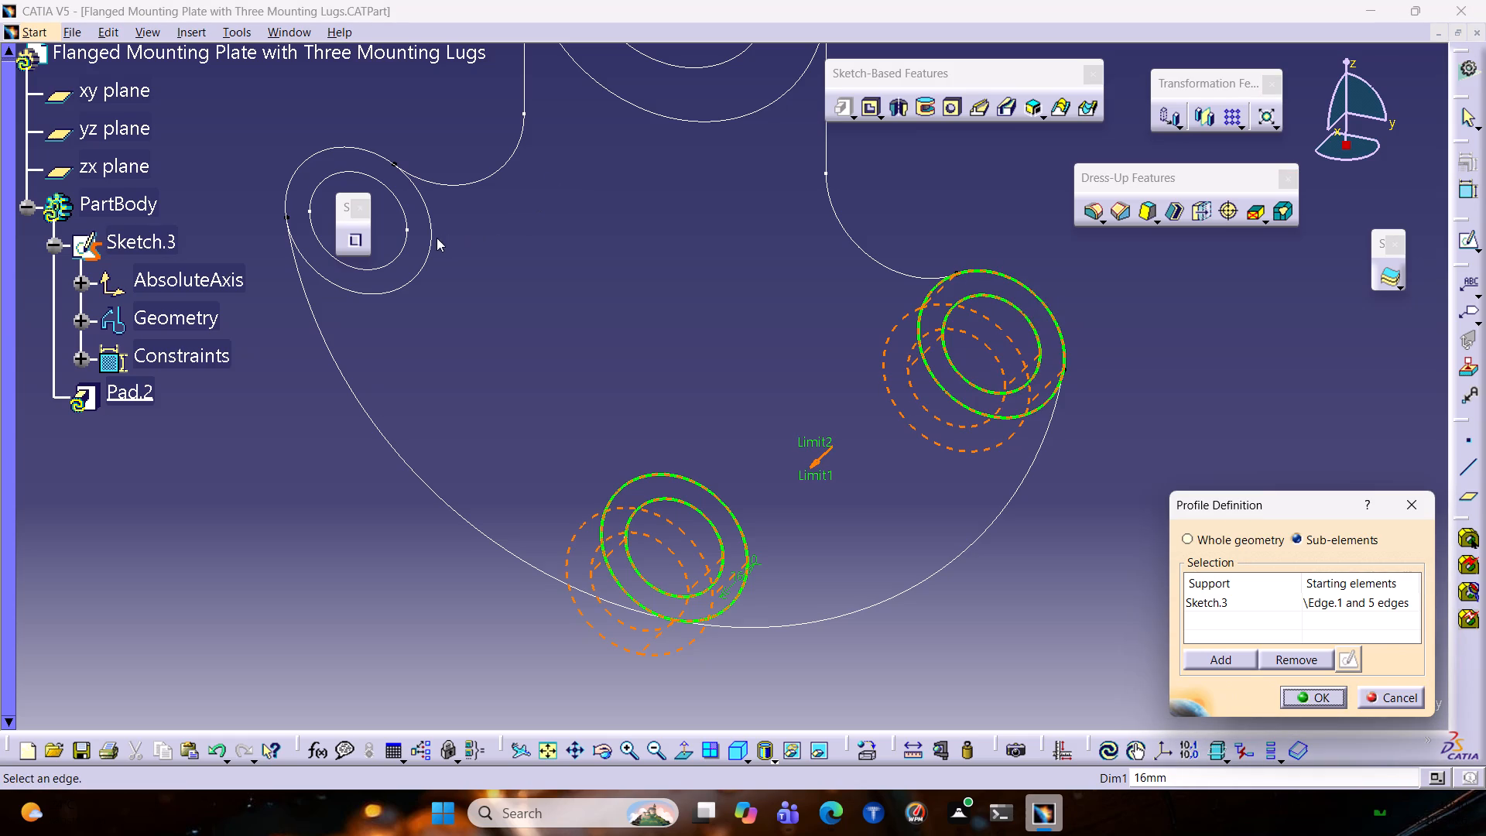
click(430, 239)
click(403, 230)
click(409, 228)
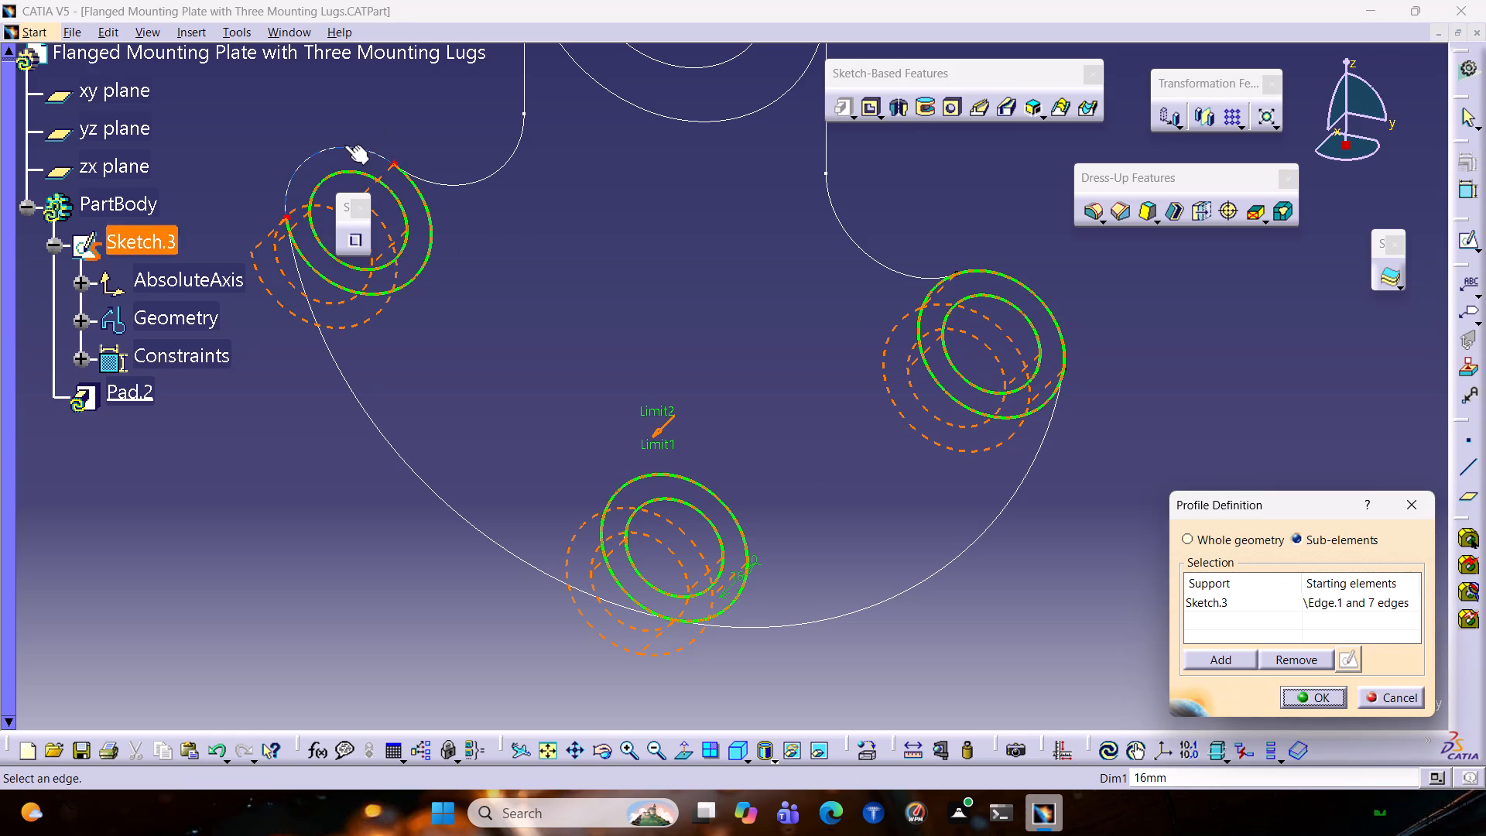
click(344, 145)
Add the inner and outer circles of the large upper boss to the pad profile.
middle_drag(669, 202, 652, 314)
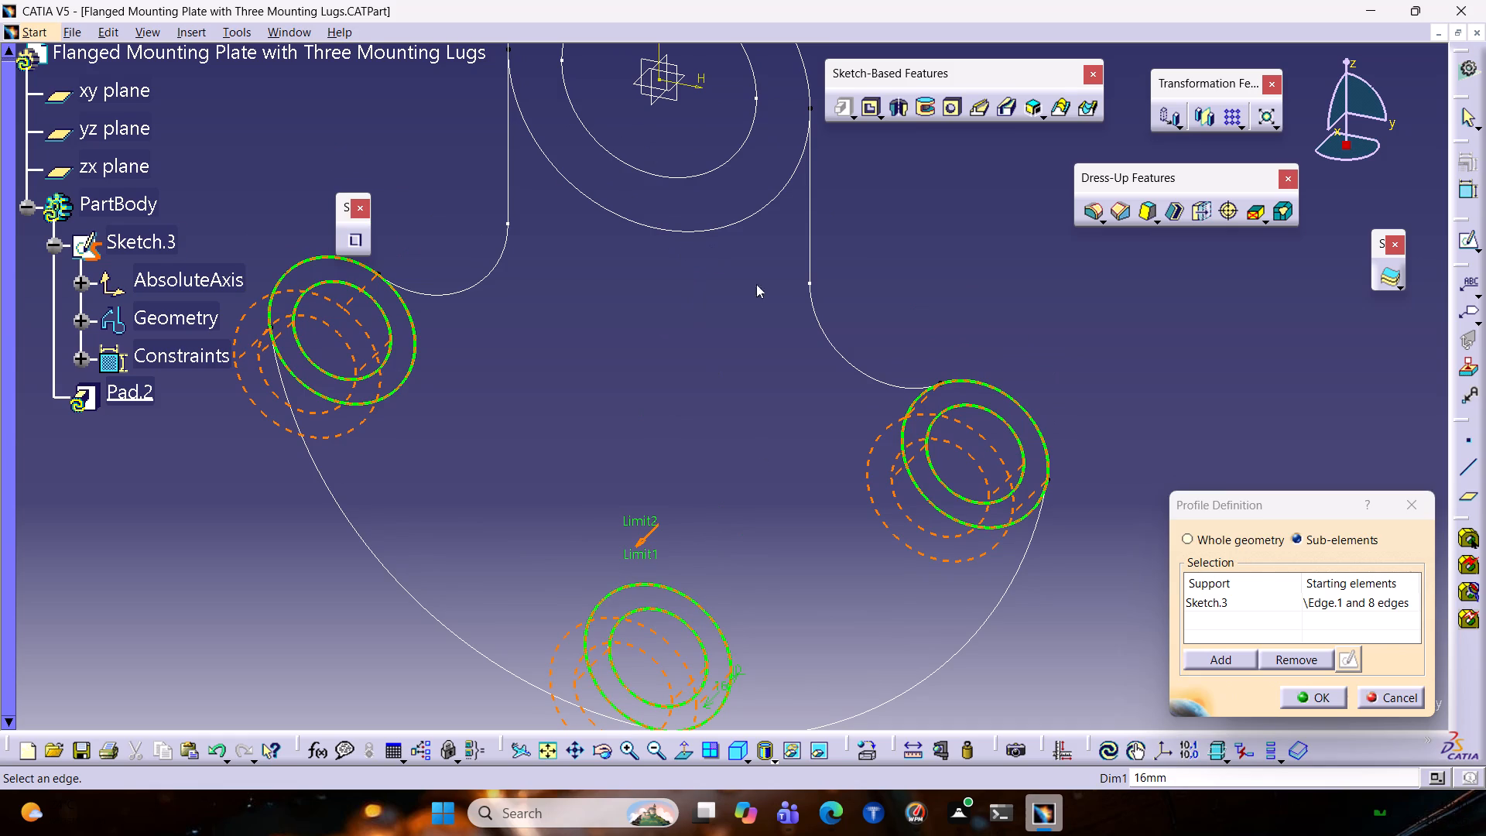
click(674, 175)
click(669, 183)
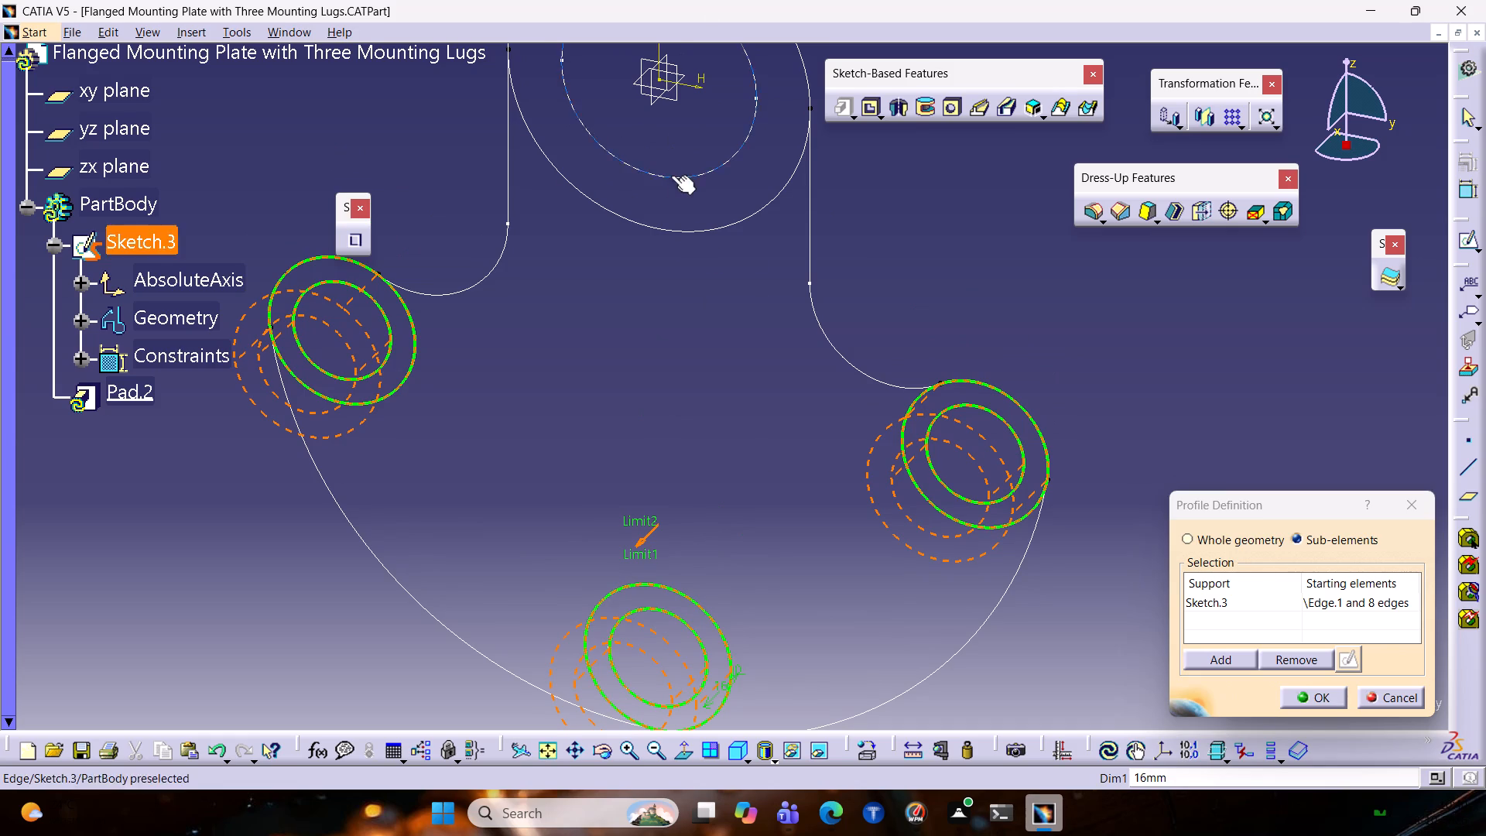
click(671, 175)
click(659, 233)
middle_drag(668, 195, 656, 321)
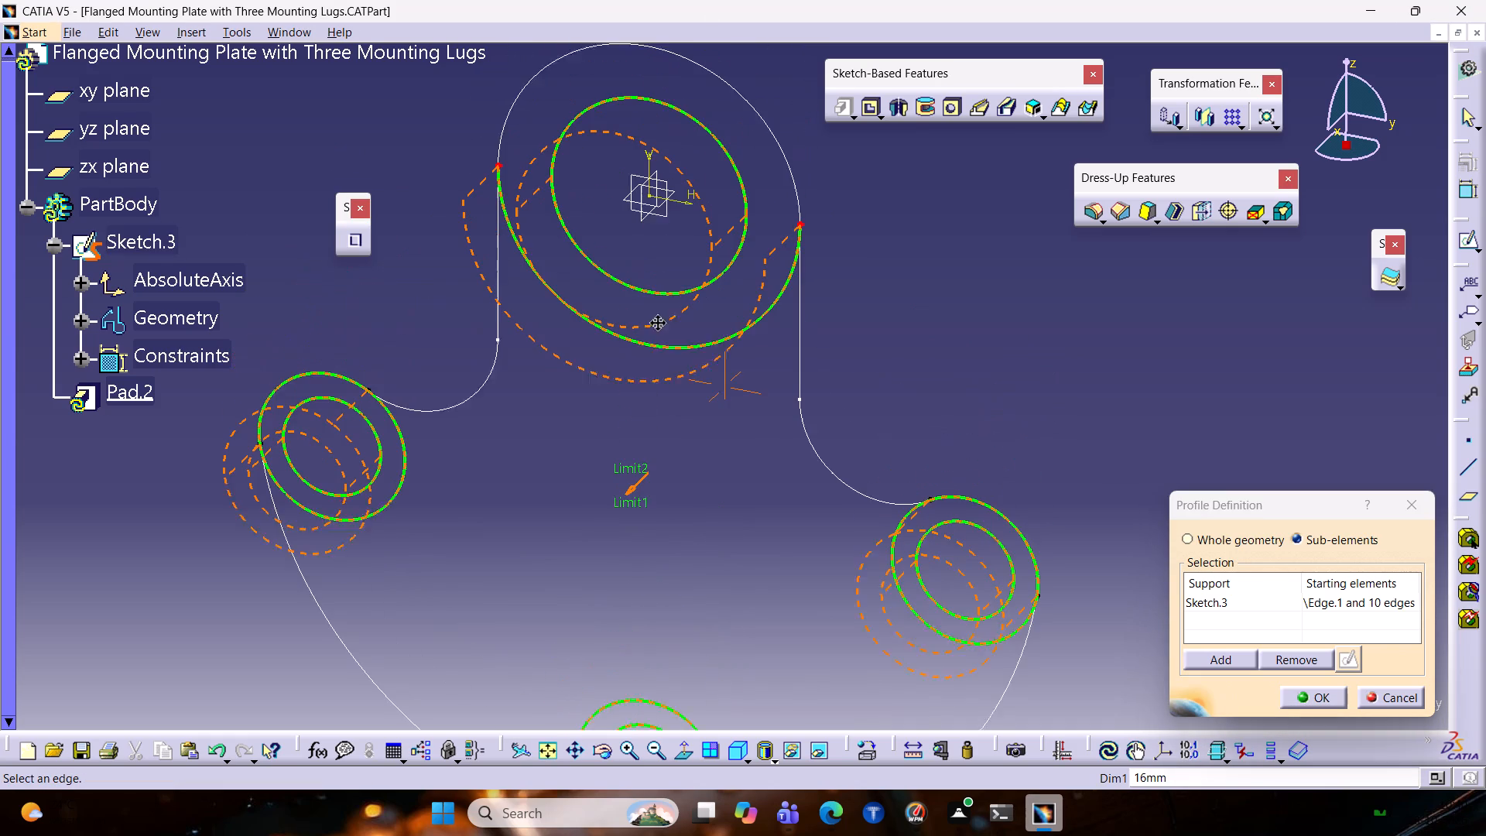
middle_drag(656, 321, 655, 323)
click(775, 159)
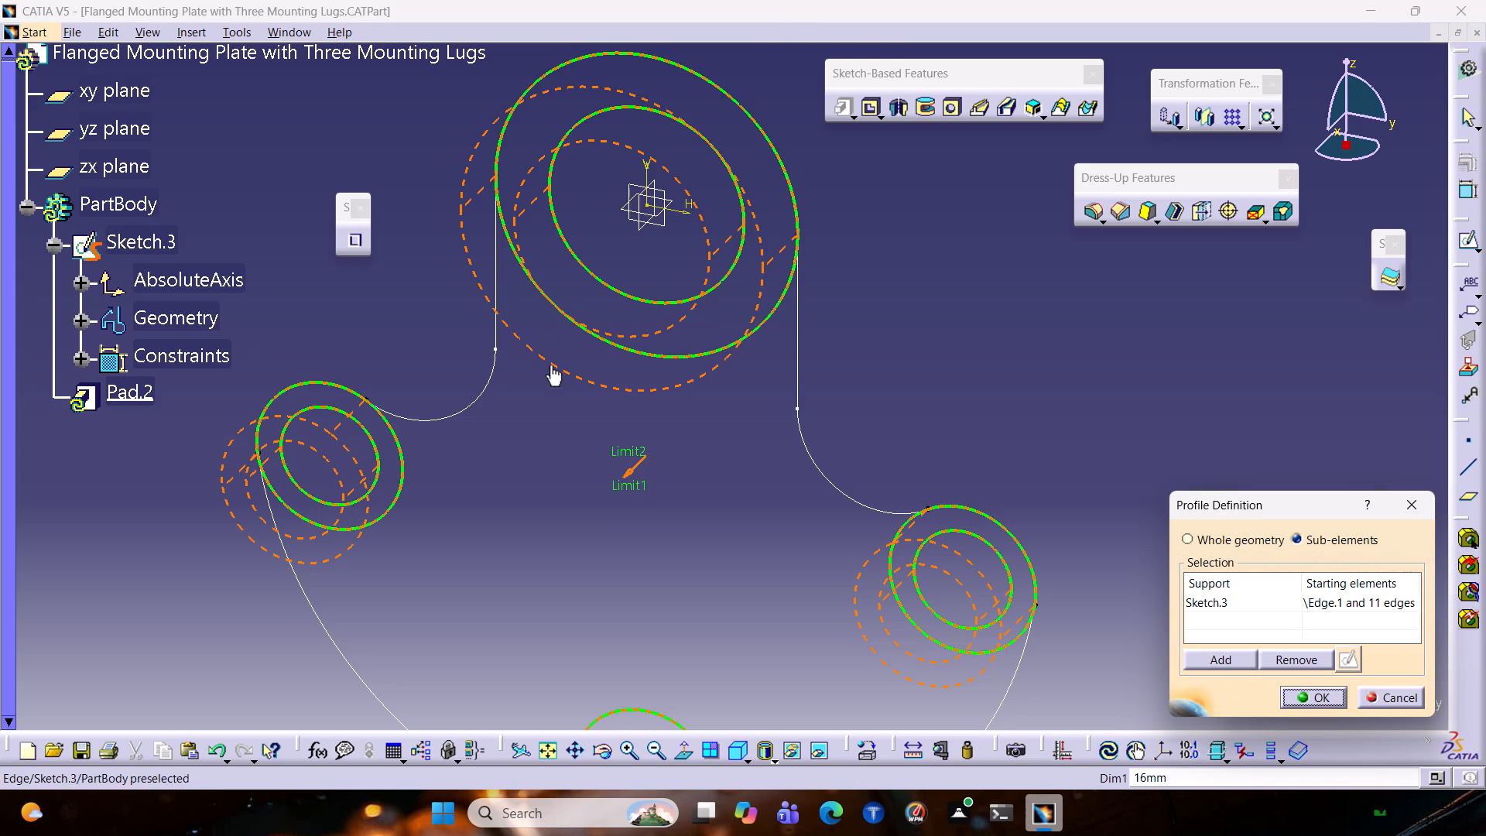
middle_drag(551, 365, 690, 36)
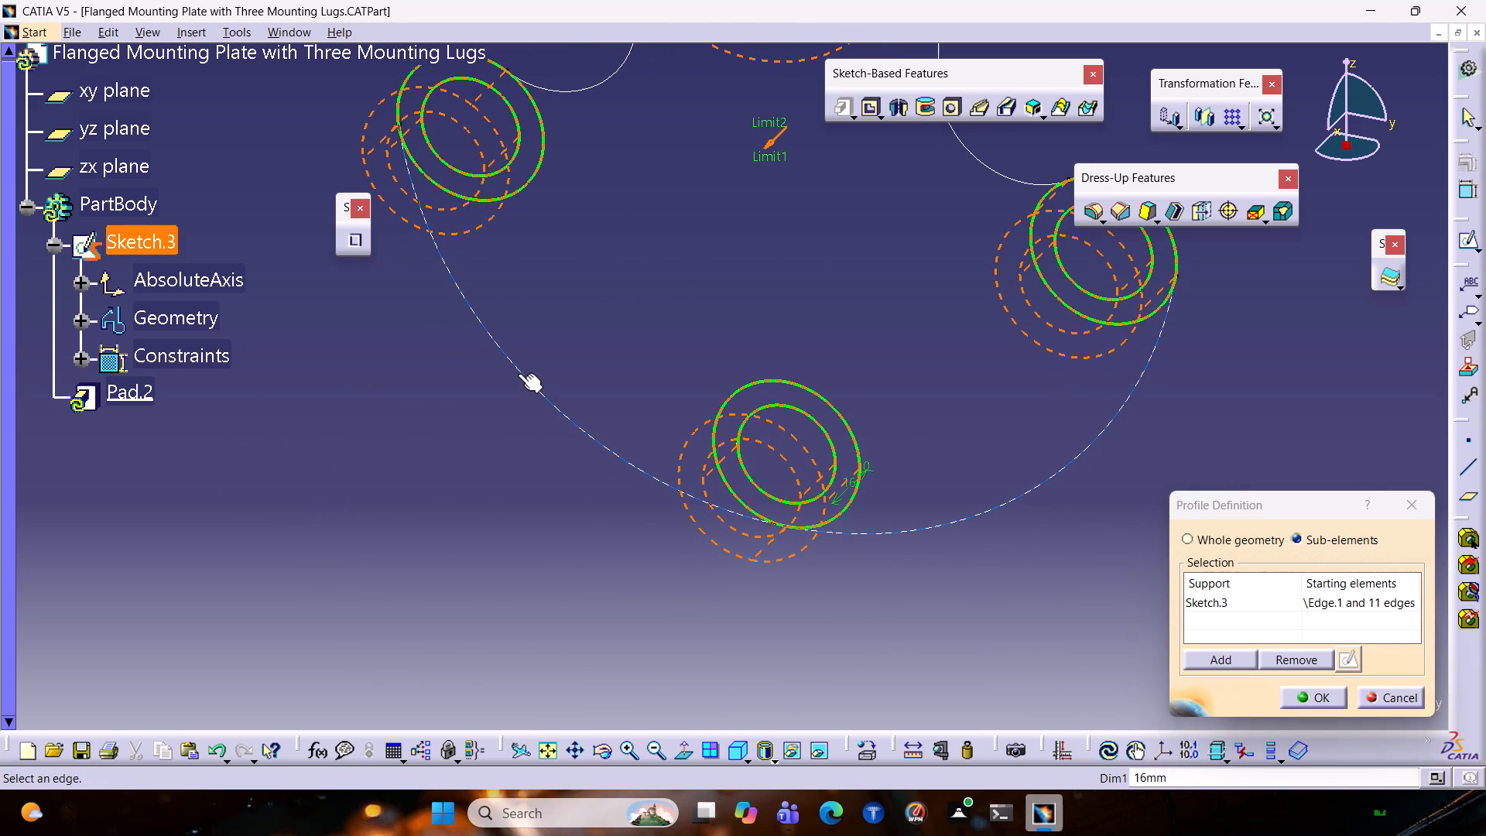
middle_drag(797, 259, 782, 385)
click(1310, 695)
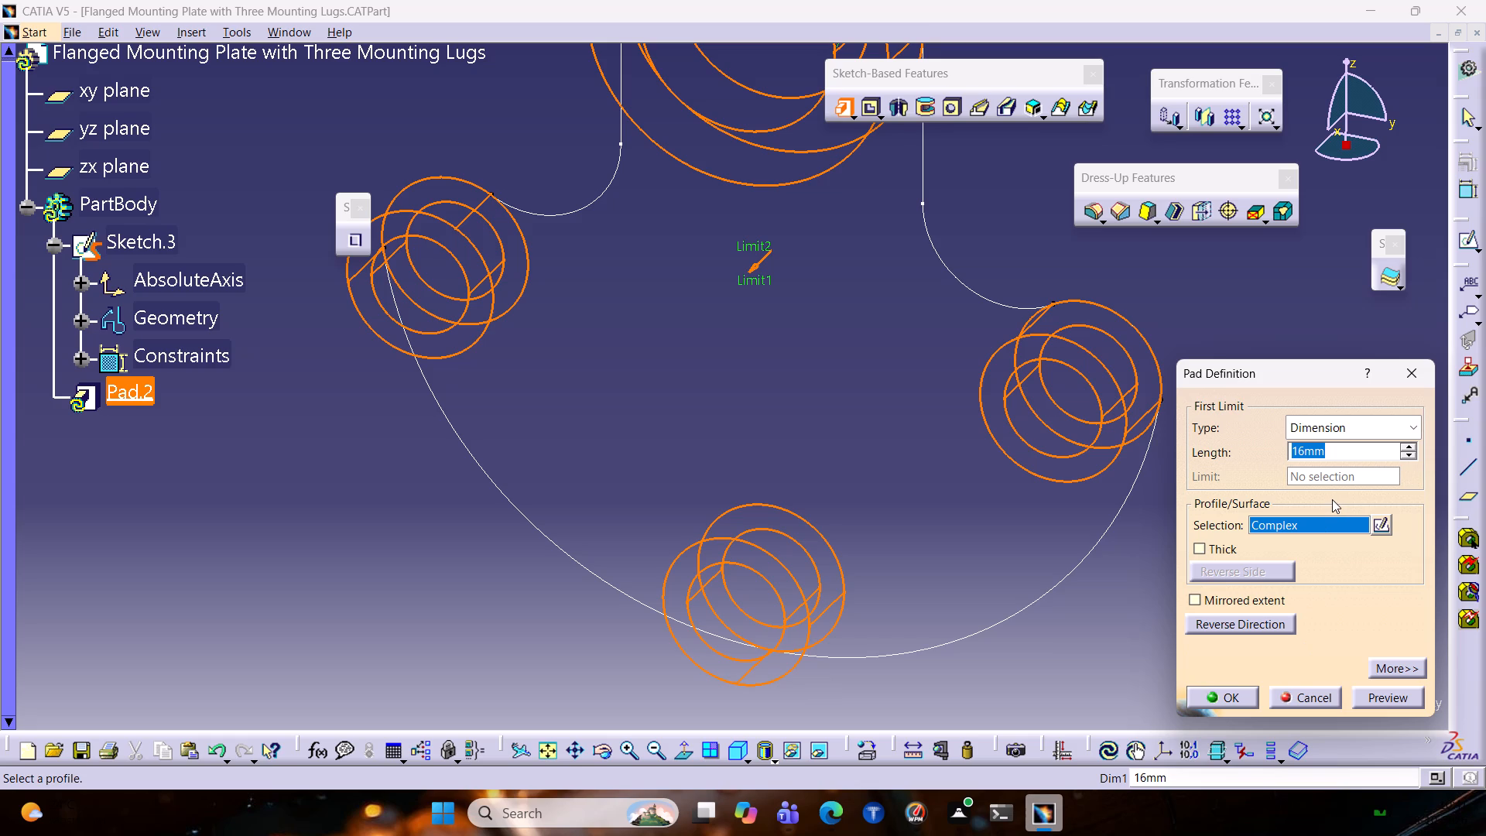
Create the boss and lug pad with mirrored extent and a length of 32/2 mm.
click(1234, 594)
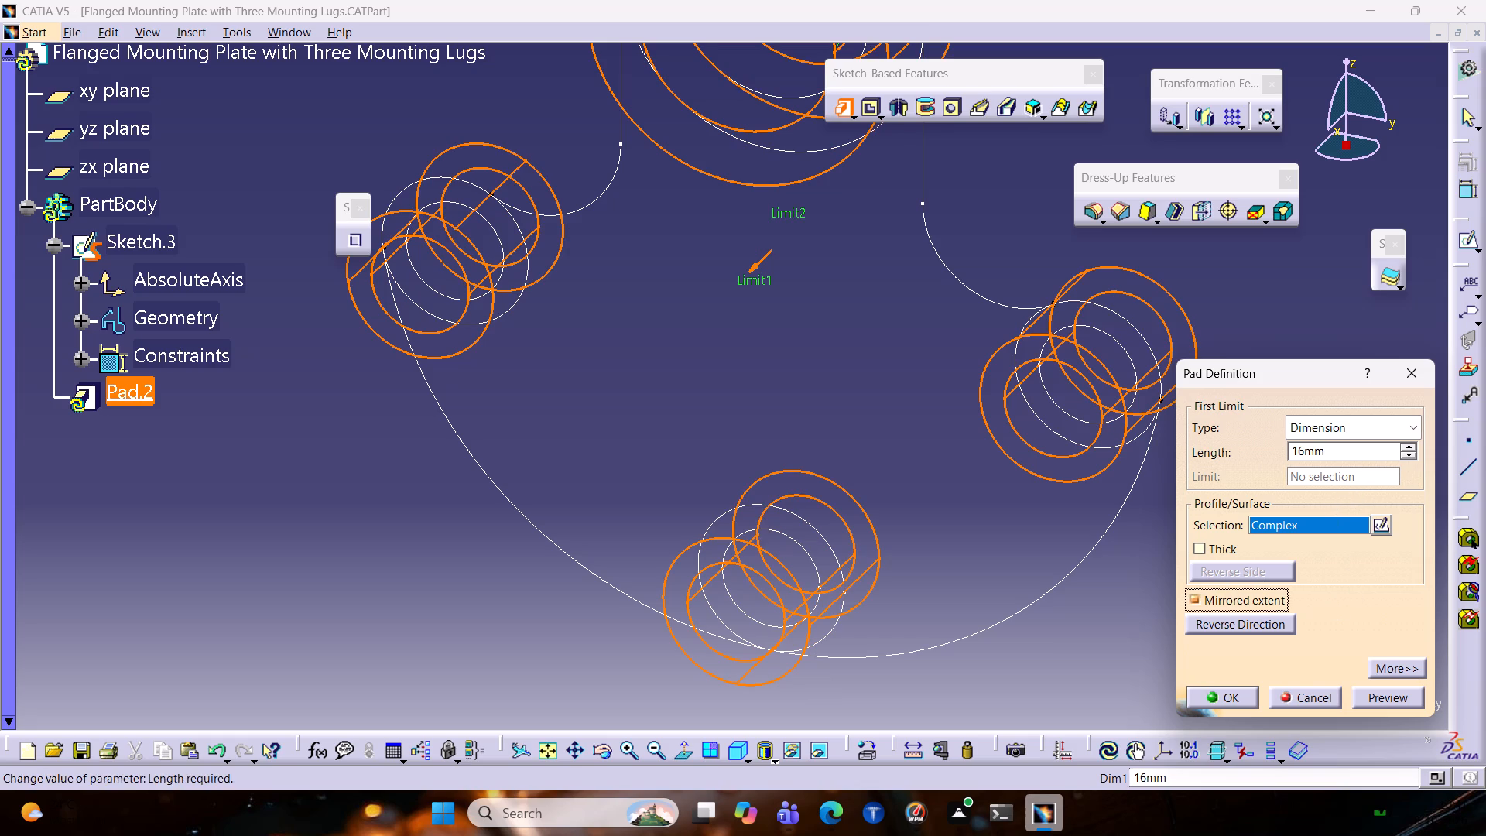
drag(1326, 455, 1298, 456)
drag(1298, 456, 1281, 457)
text(32/)
key(2)
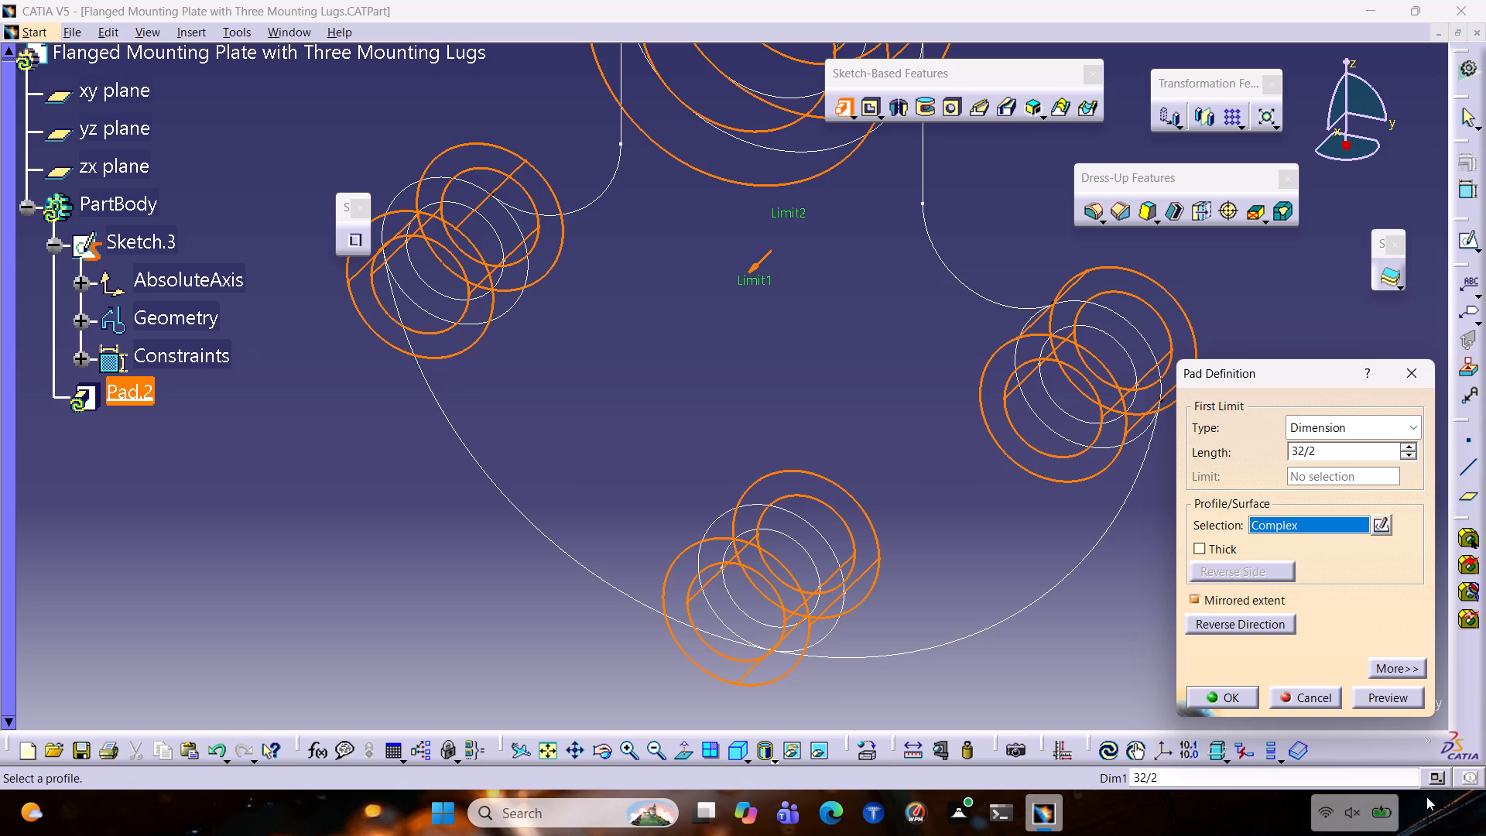
click(1374, 695)
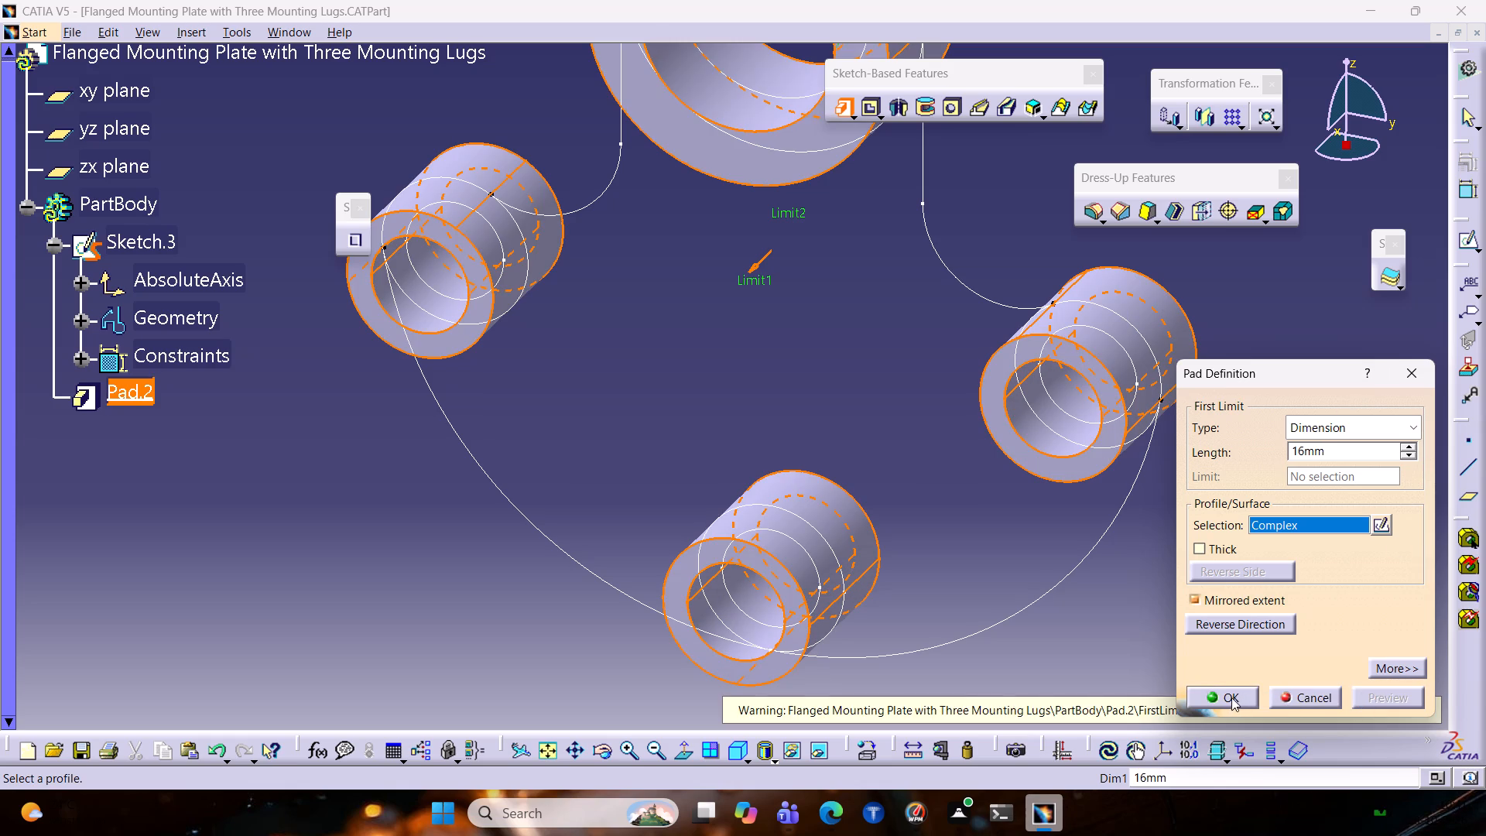
click(1231, 696)
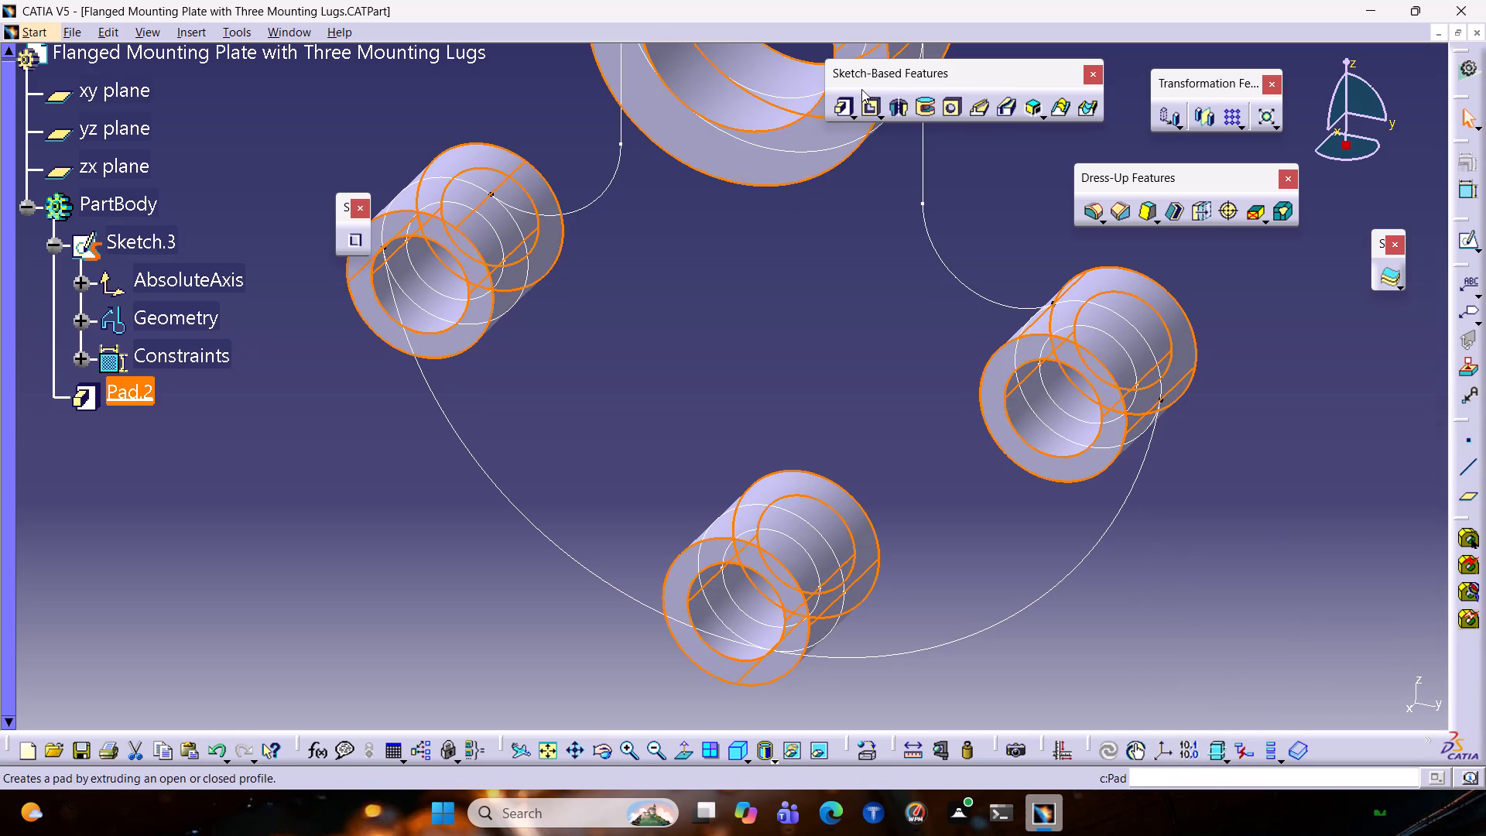
Start a pad from sketch sub-elements, using the large lower arc and the two side outlines joining the upper boss to the side lugs.
click(843, 101)
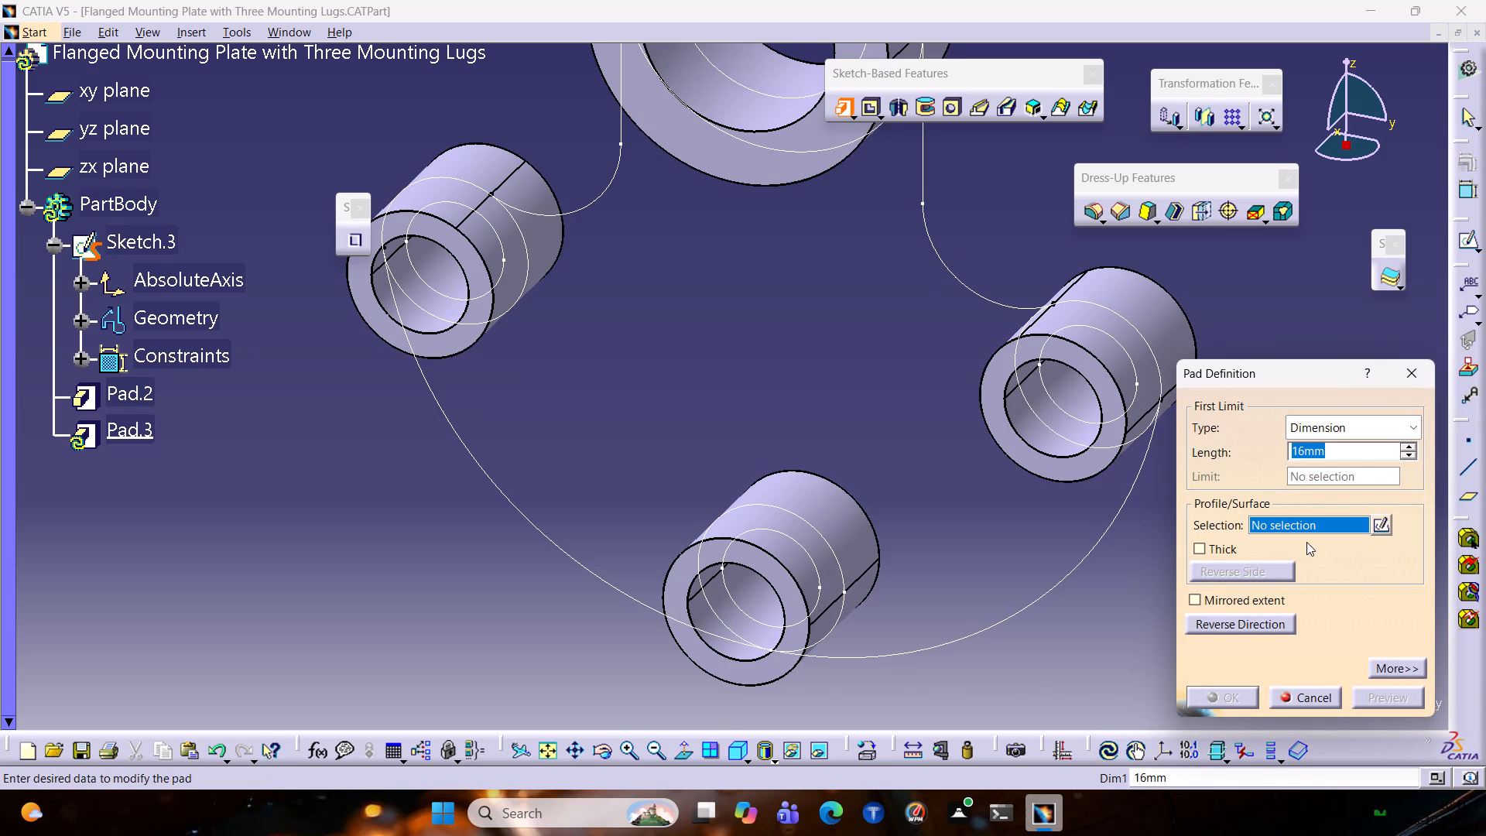
right_click(1306, 530)
click(1363, 656)
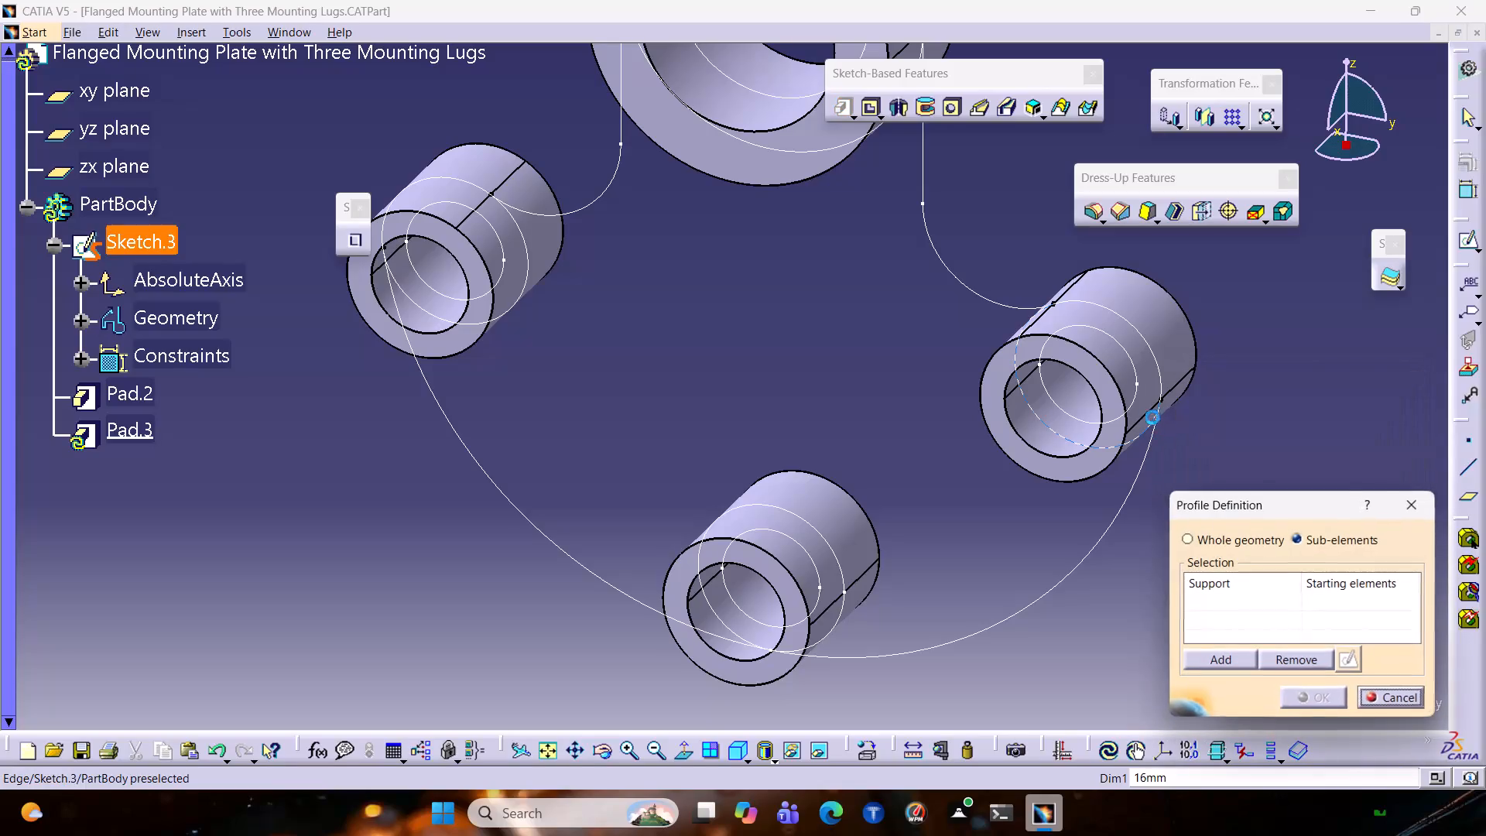
click(1105, 528)
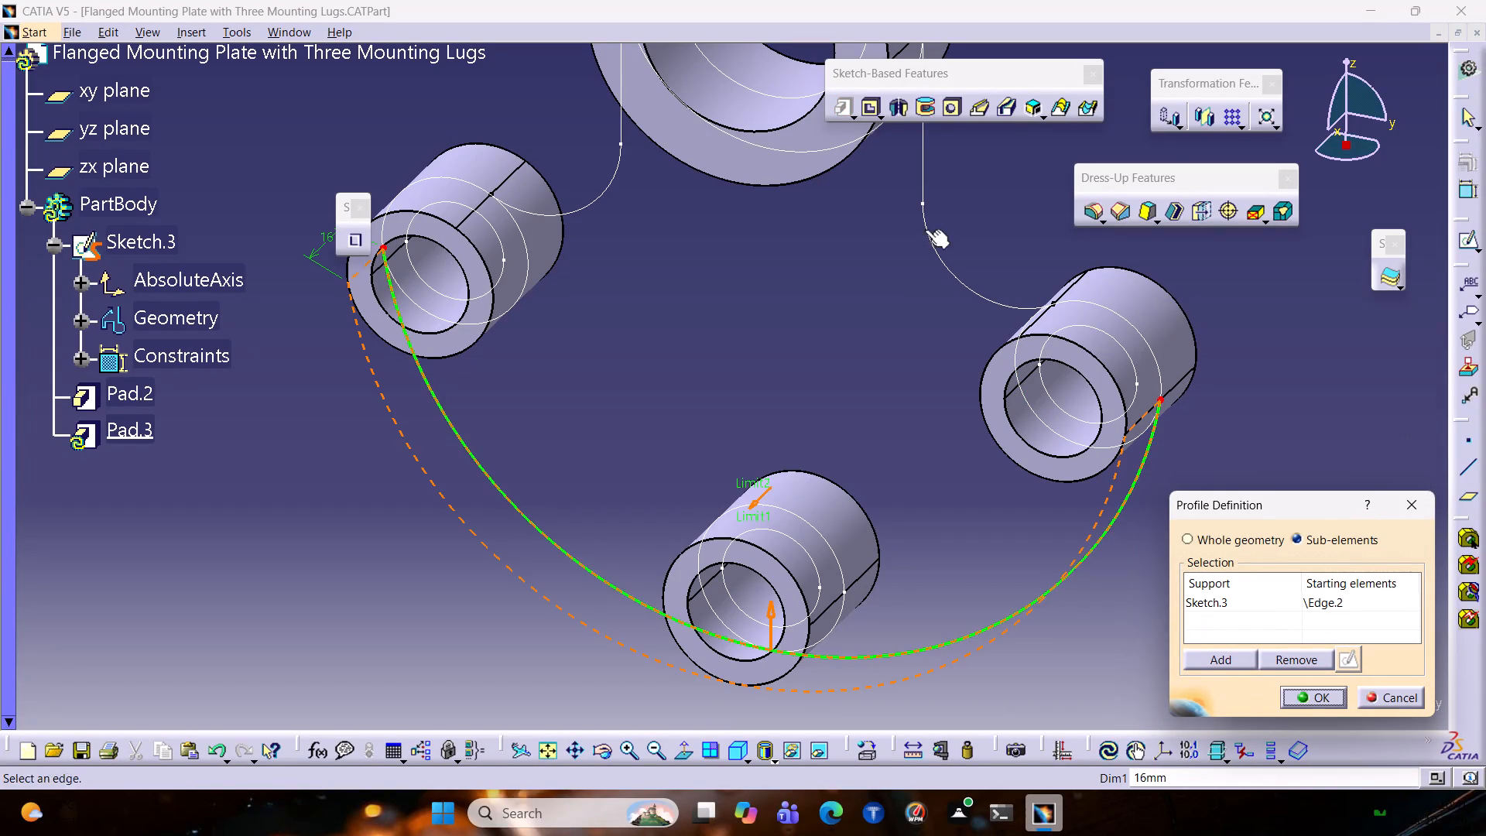
click(926, 226)
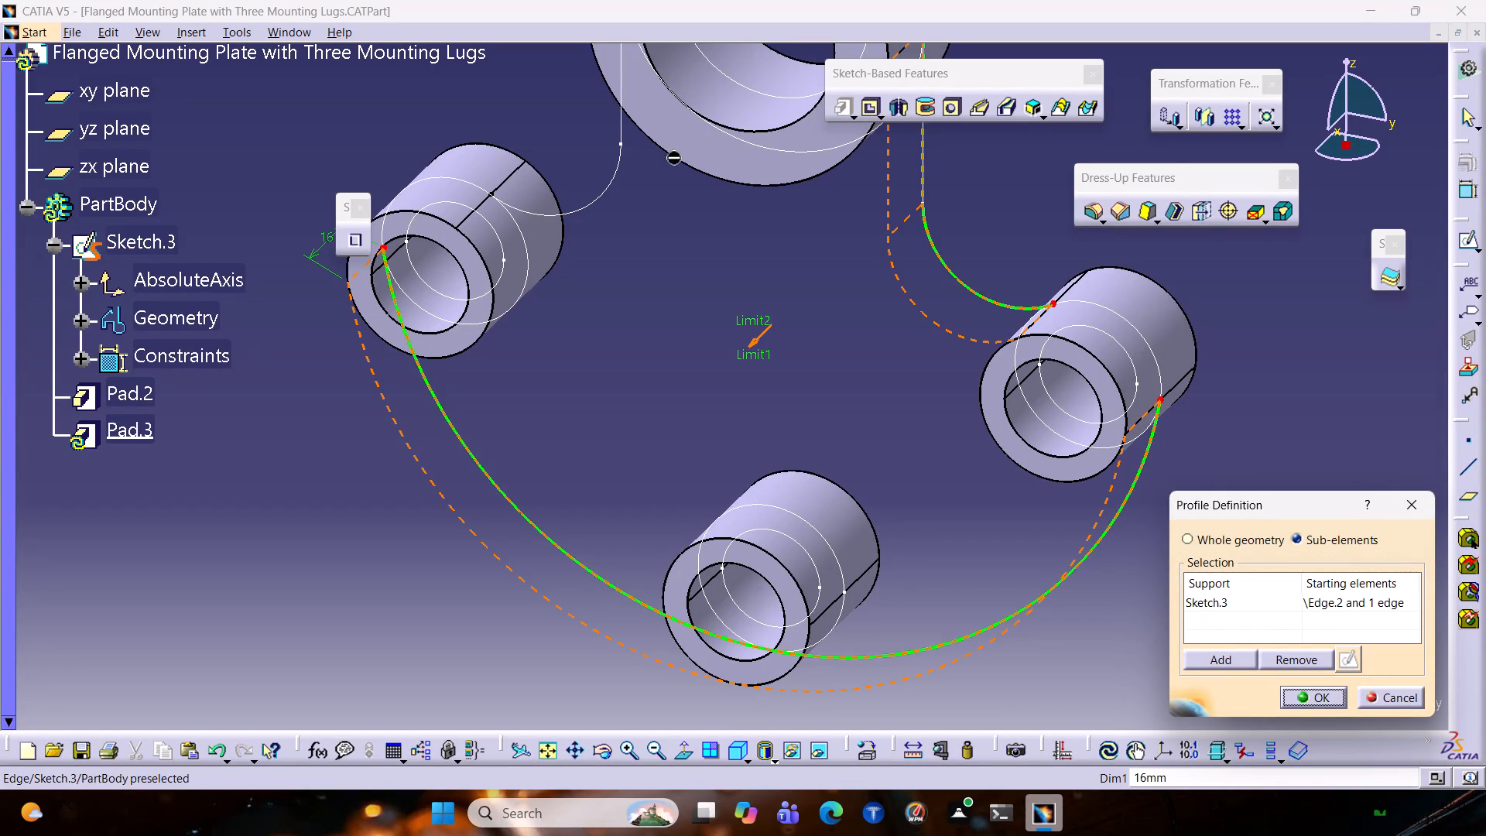
click(617, 172)
middle_drag(673, 212, 670, 420)
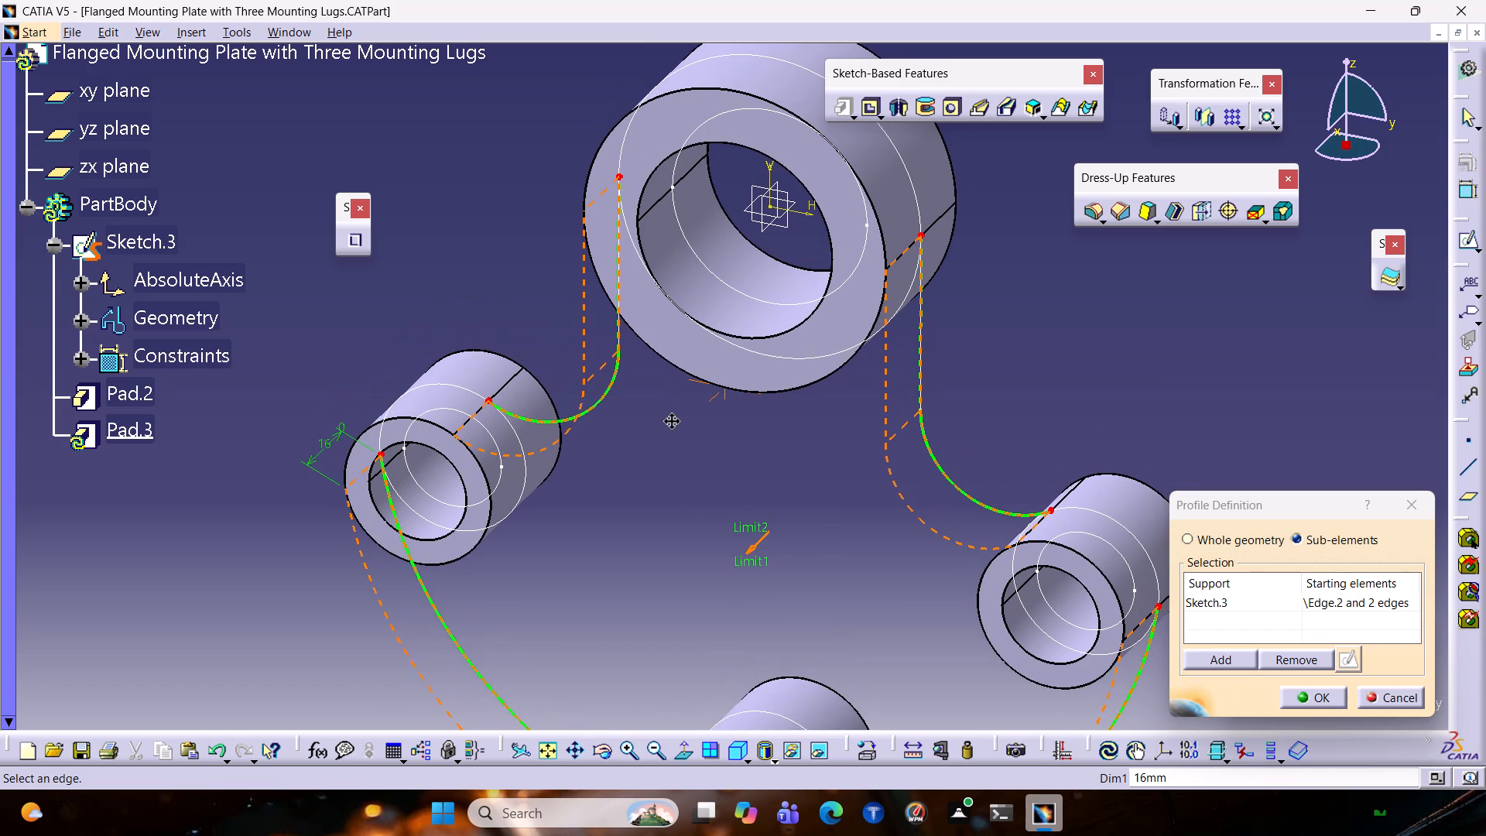
middle_drag(670, 420, 670, 420)
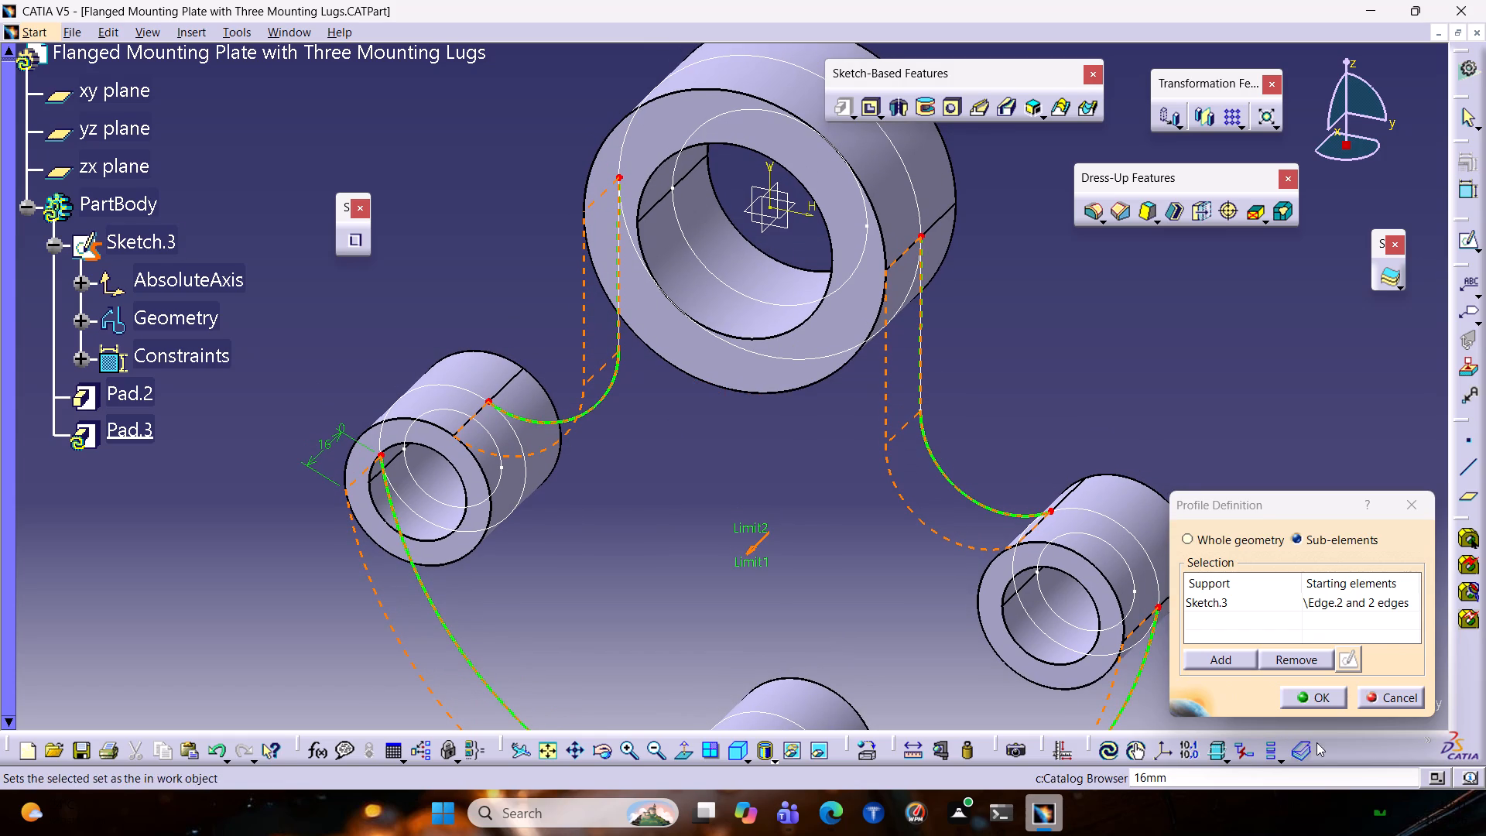
click(1327, 697)
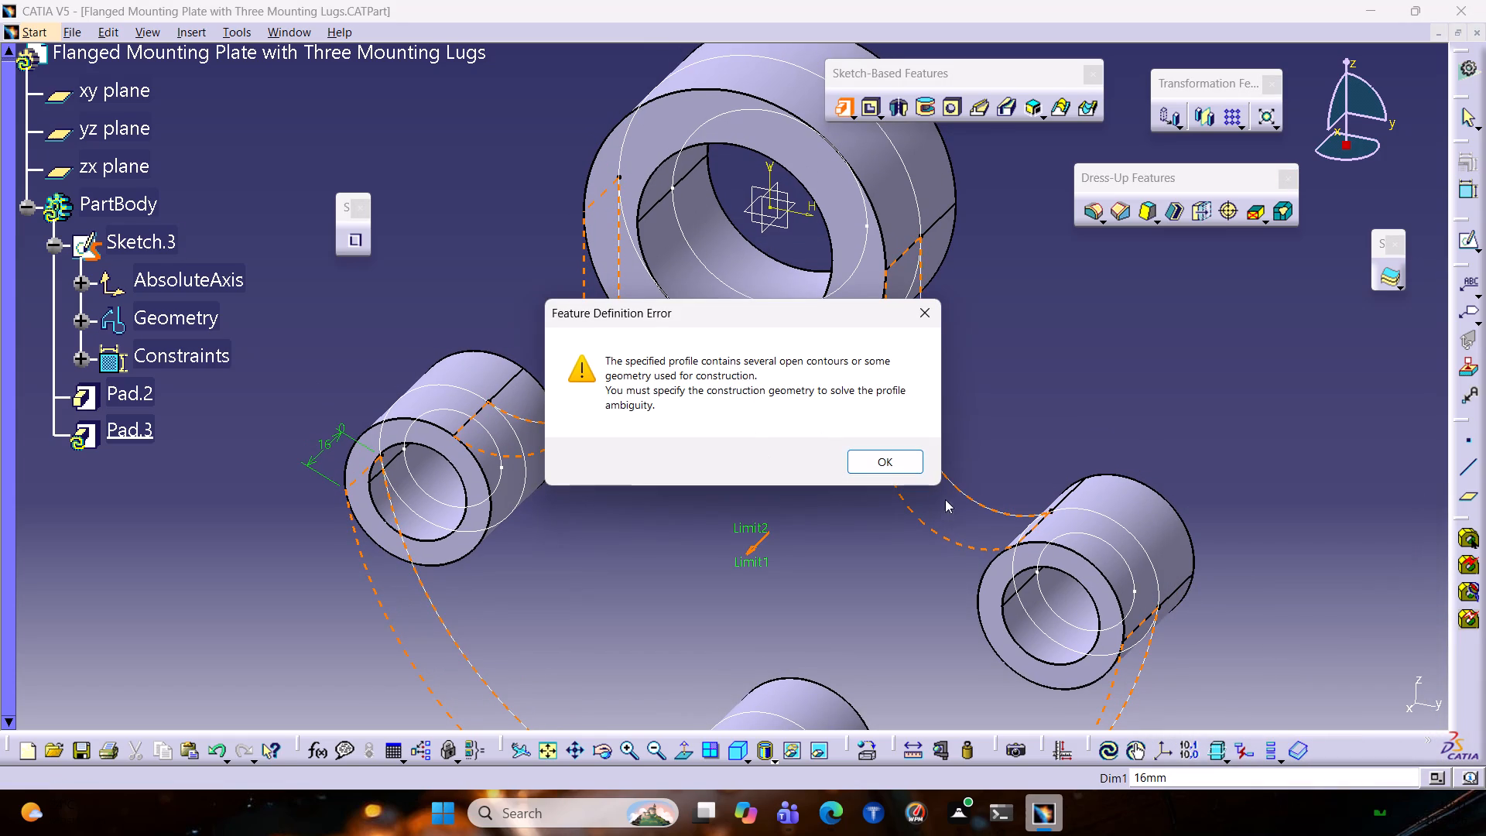
click(903, 468)
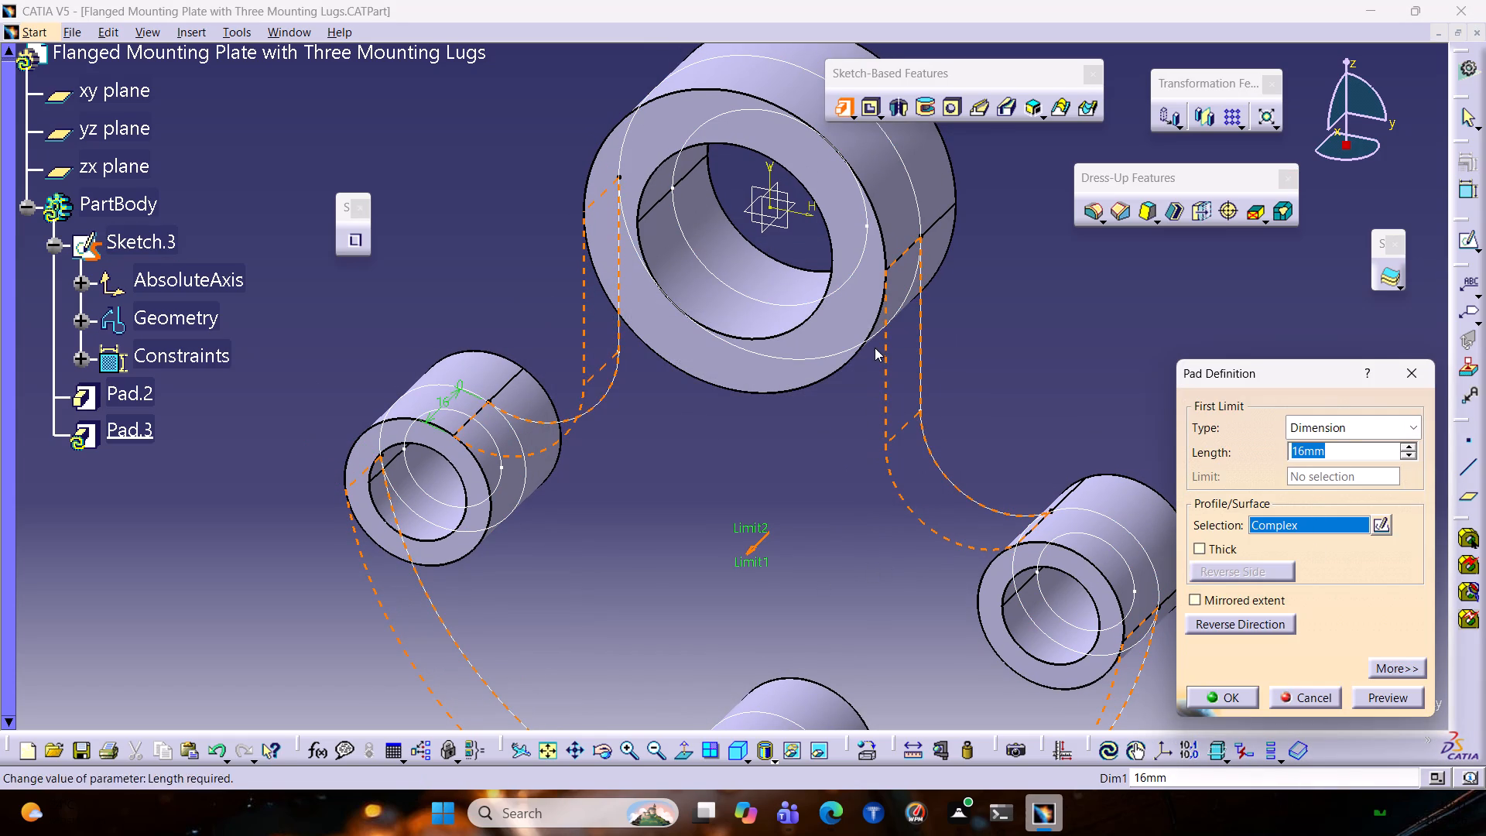
Enable mirrored extent for the plate outline pad and set its length to 22/2 mm.
click(1258, 606)
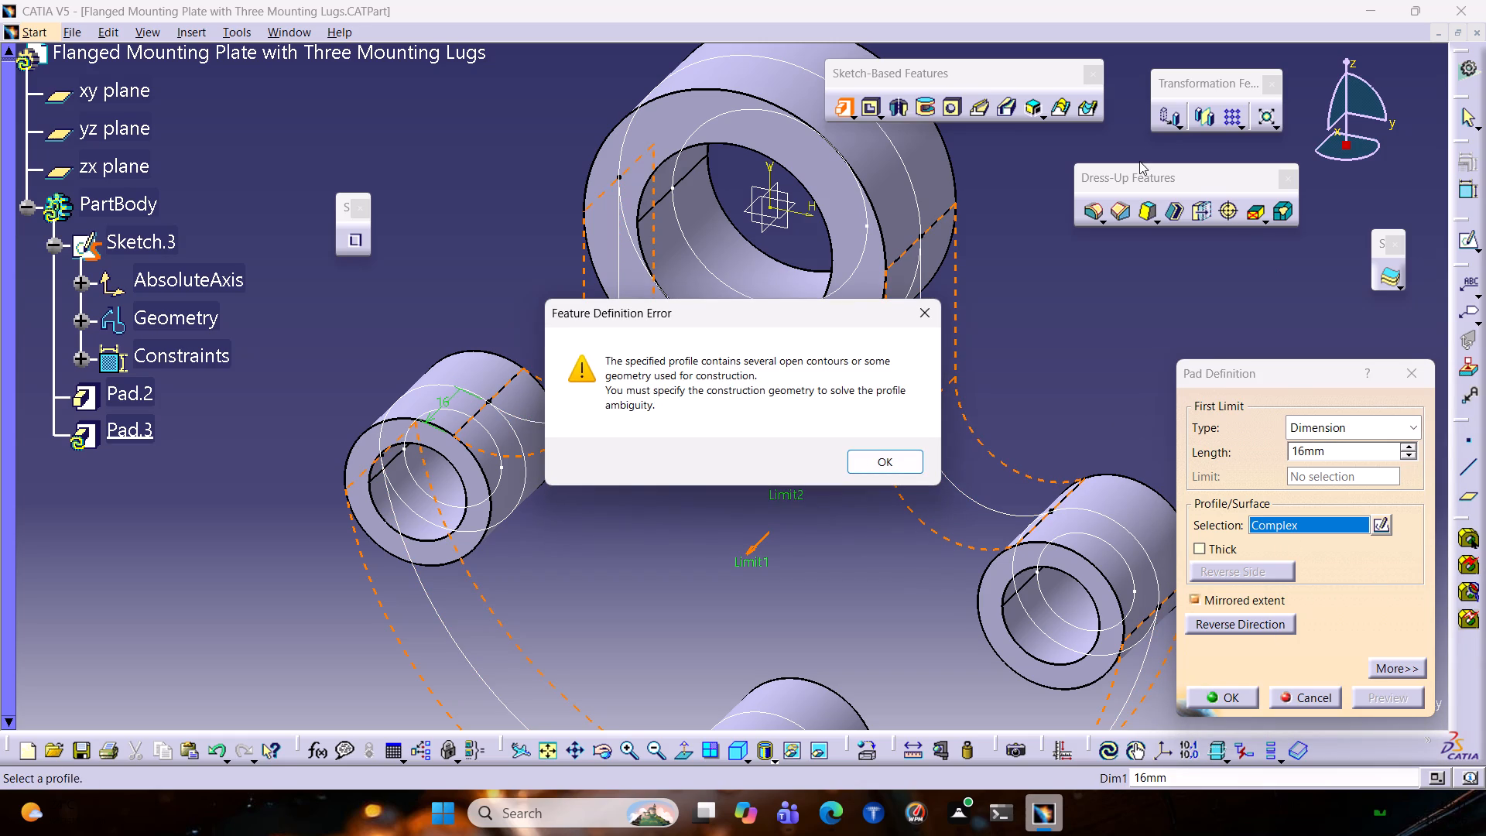
click(902, 471)
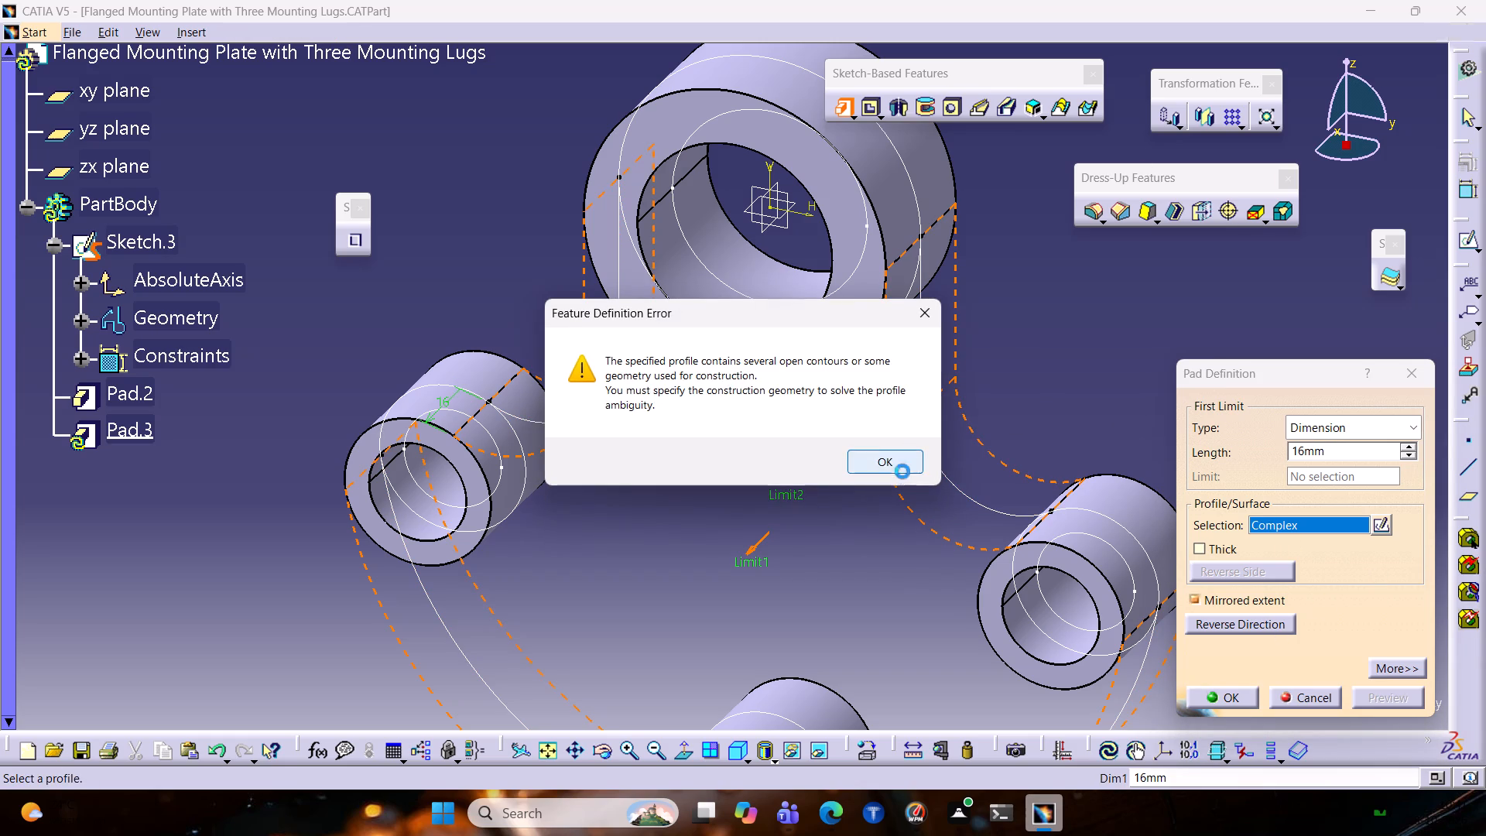
click(1335, 458)
drag(1335, 458, 1335, 457)
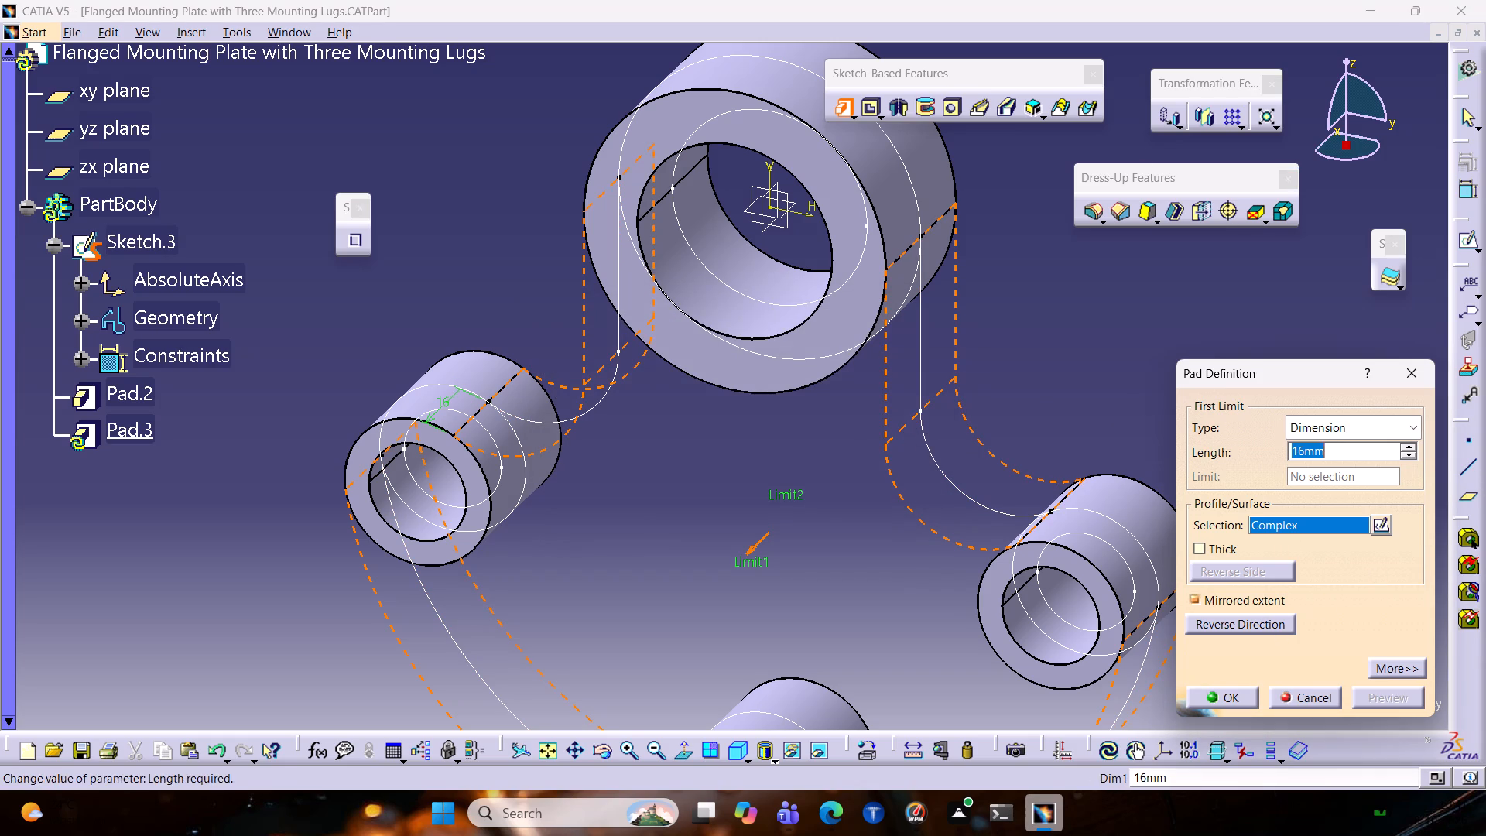
drag(1335, 457, 1186, 429)
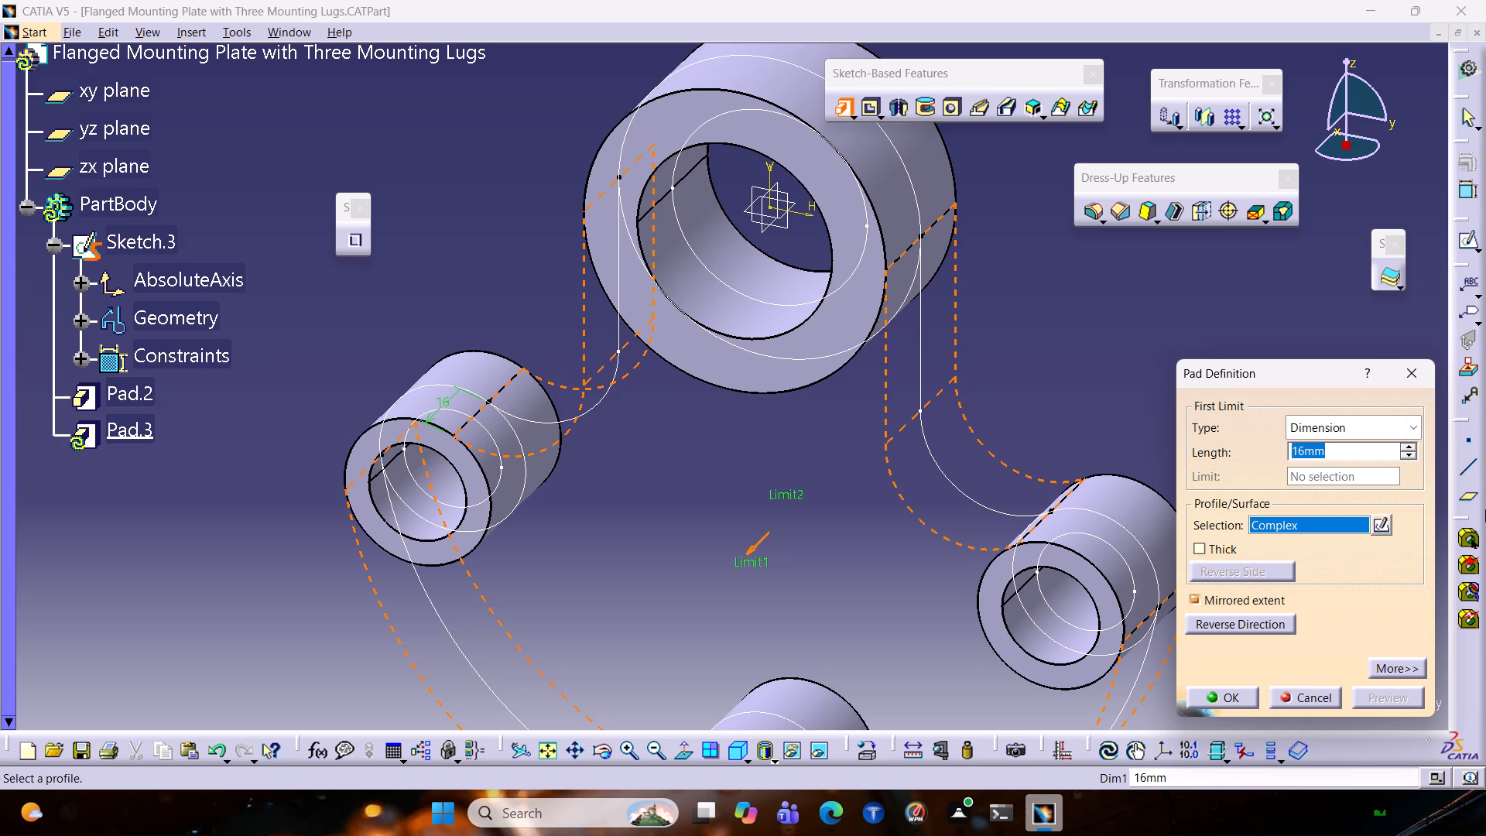
key(2)
key(2)
text(/2)
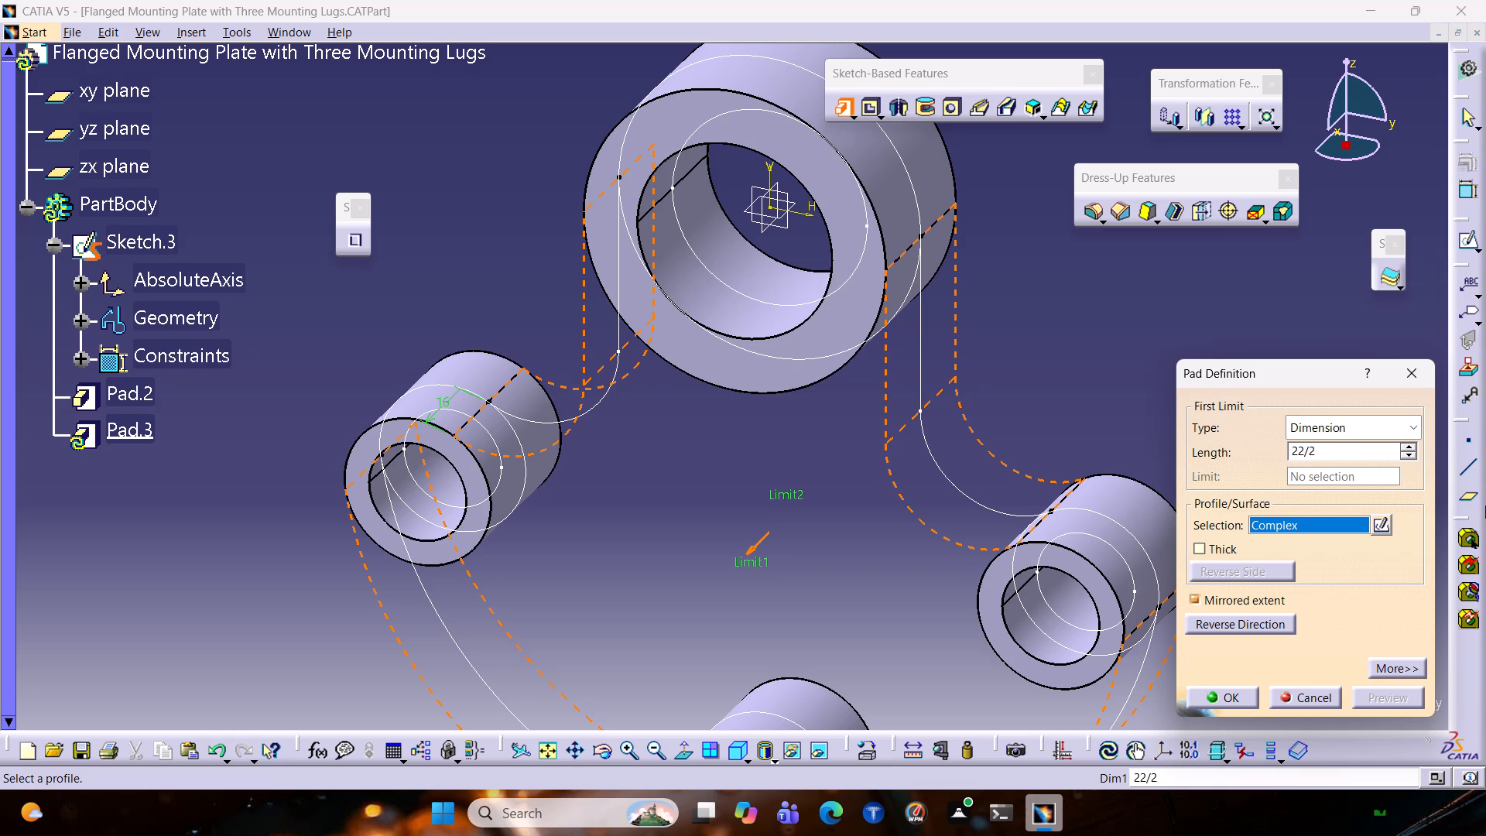
click(750, 555)
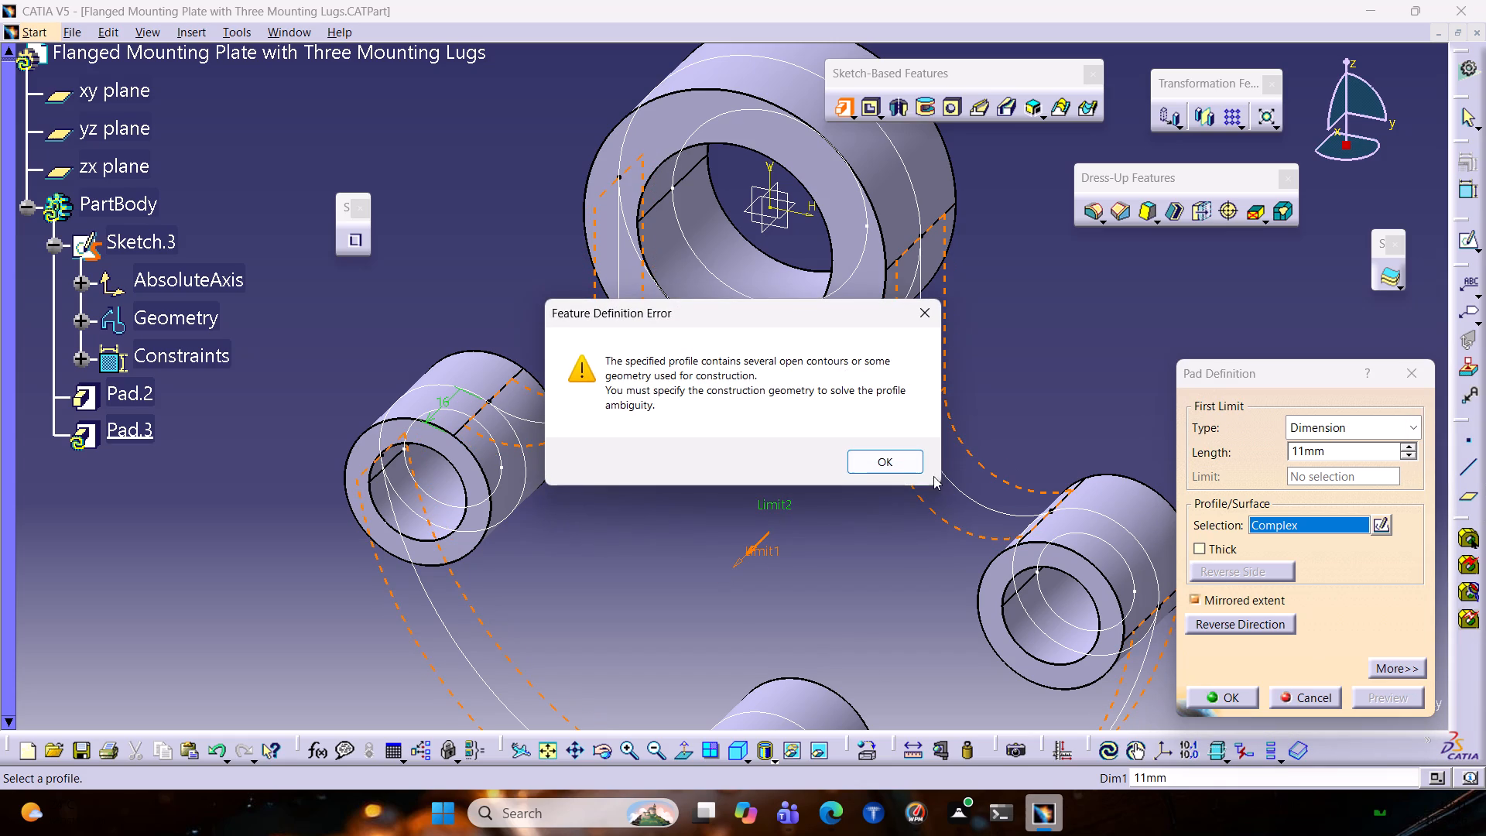
click(877, 445)
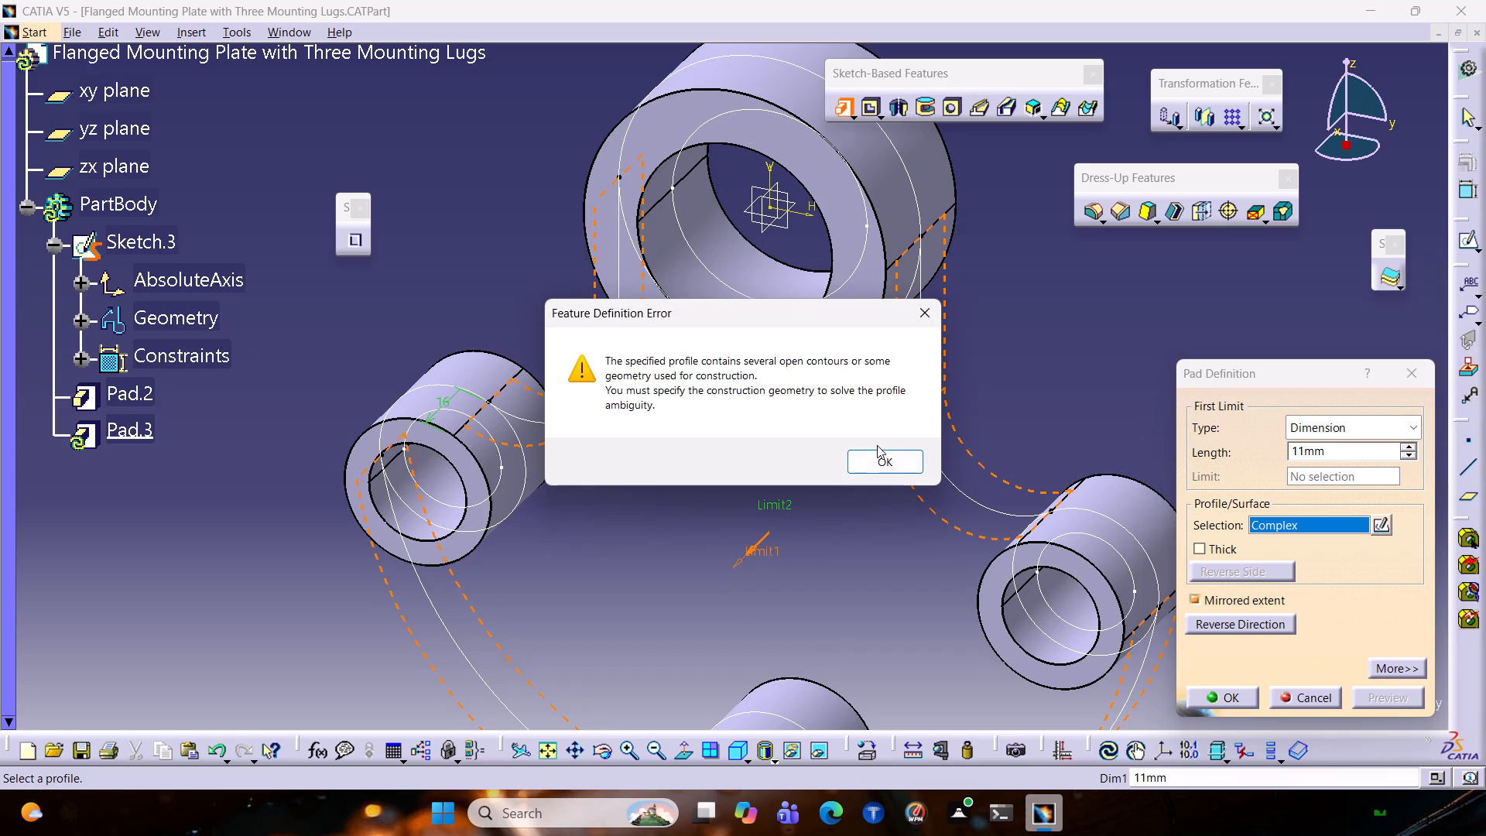
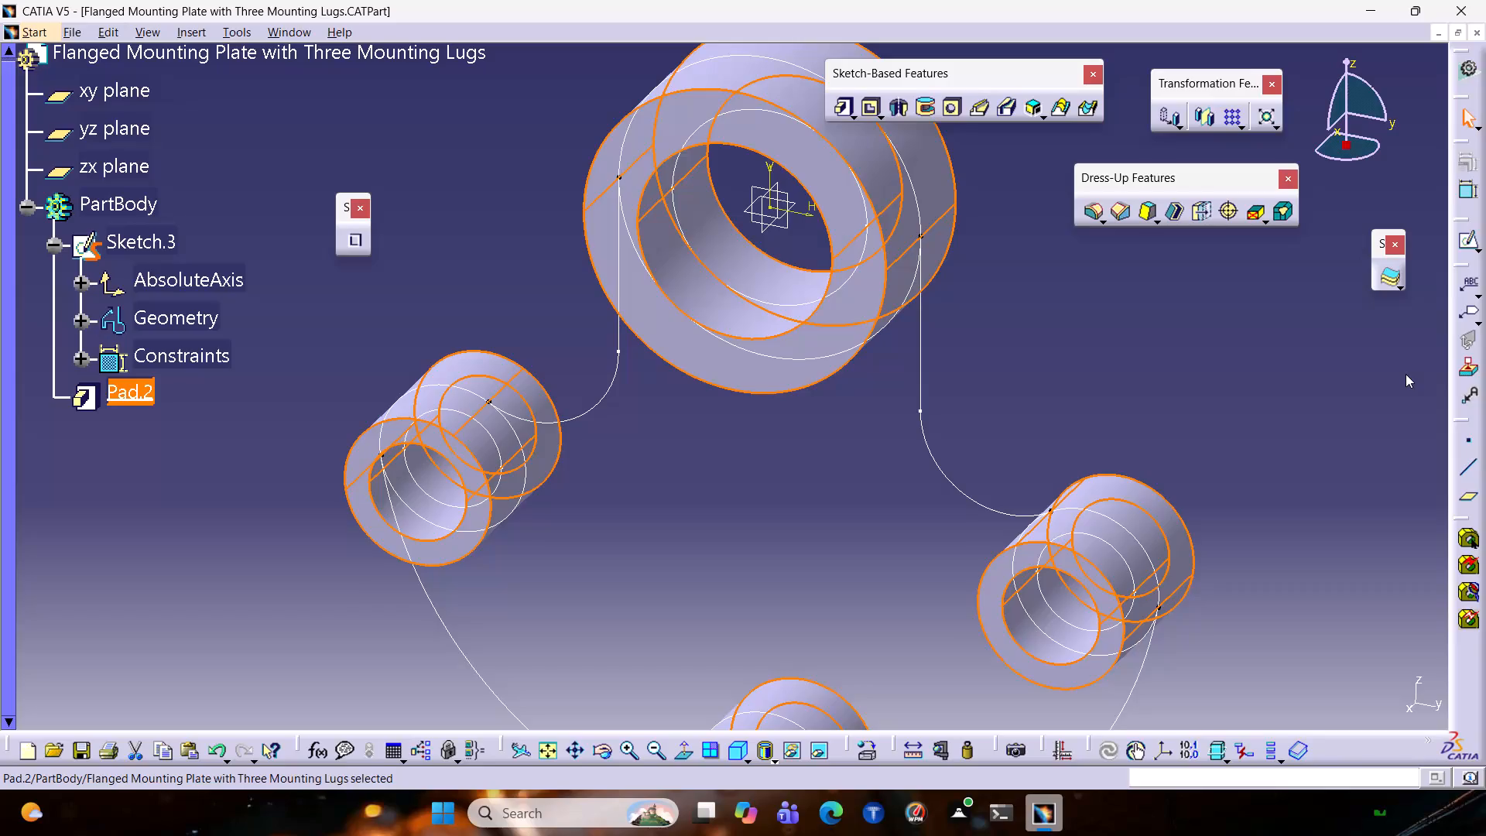
Undo the boss and lug pad.
scroll(779, 461, down, 3)
scroll(793, 457, up, 2)
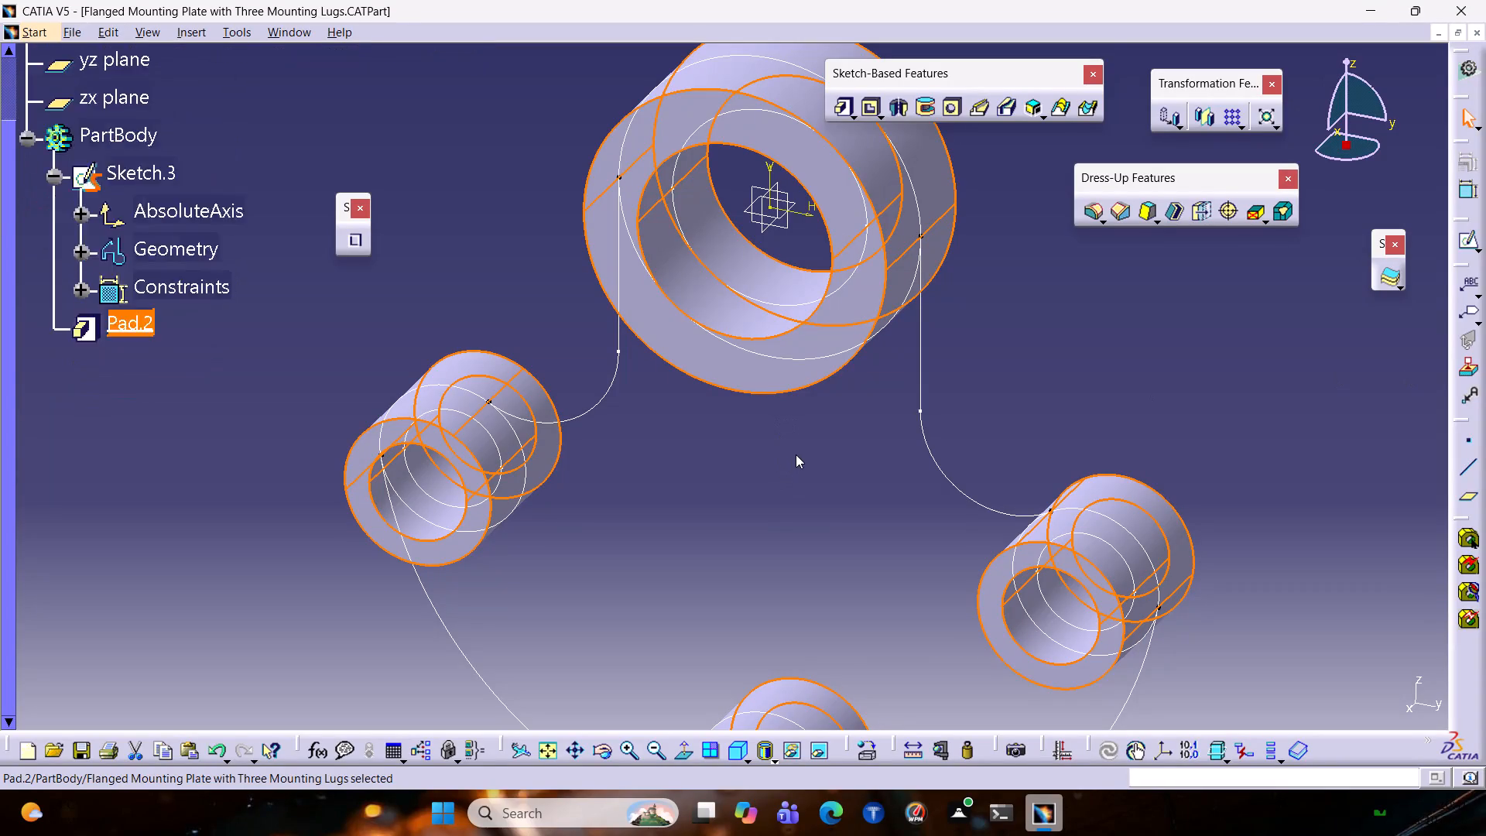
scroll(796, 454, up, 1)
key(Escape)
key(Escape)
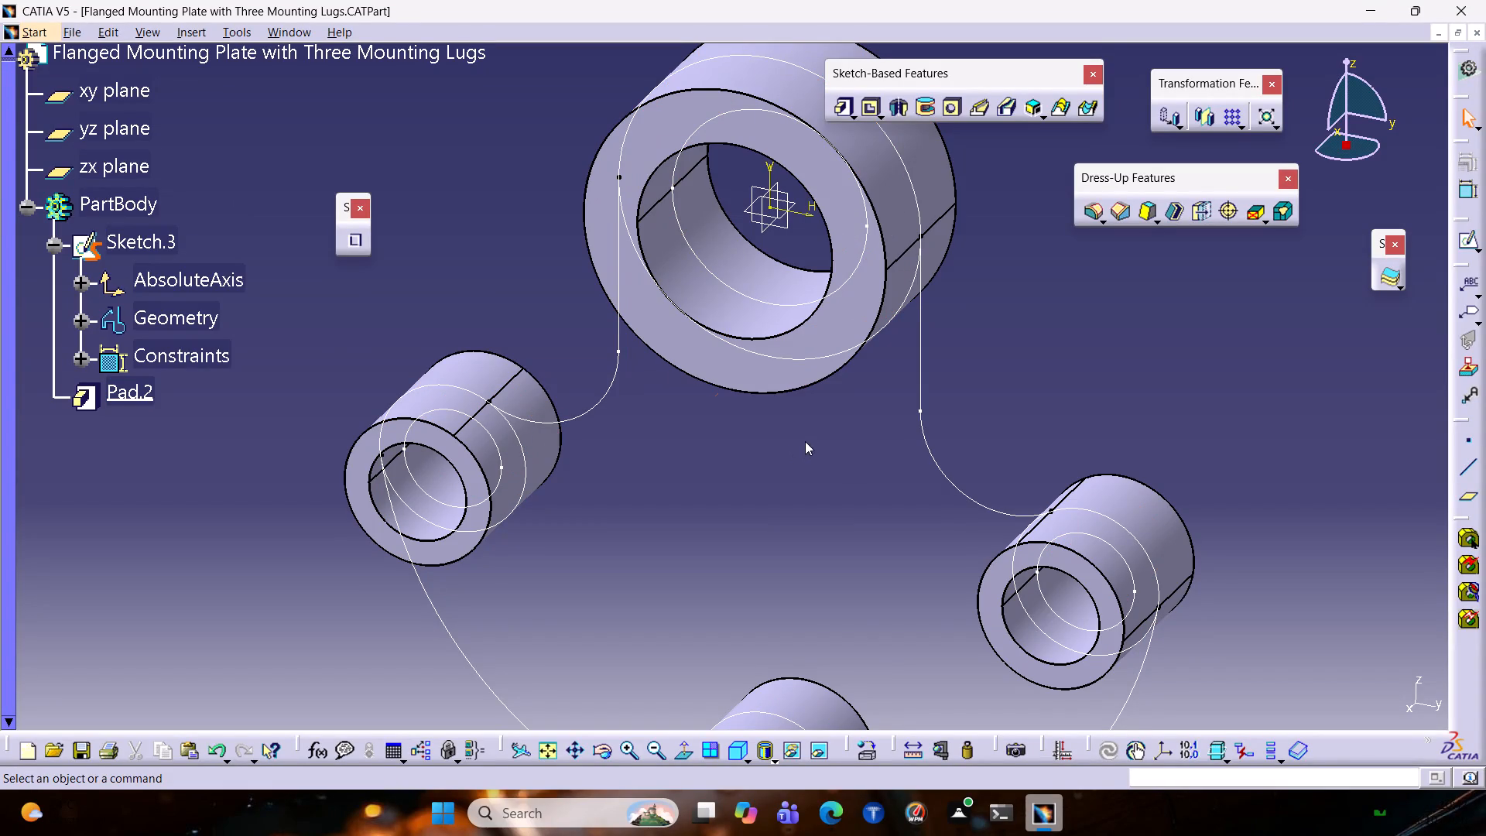
ctrl+middle_drag(805, 440, 760, 506)
key(ctrl+z)
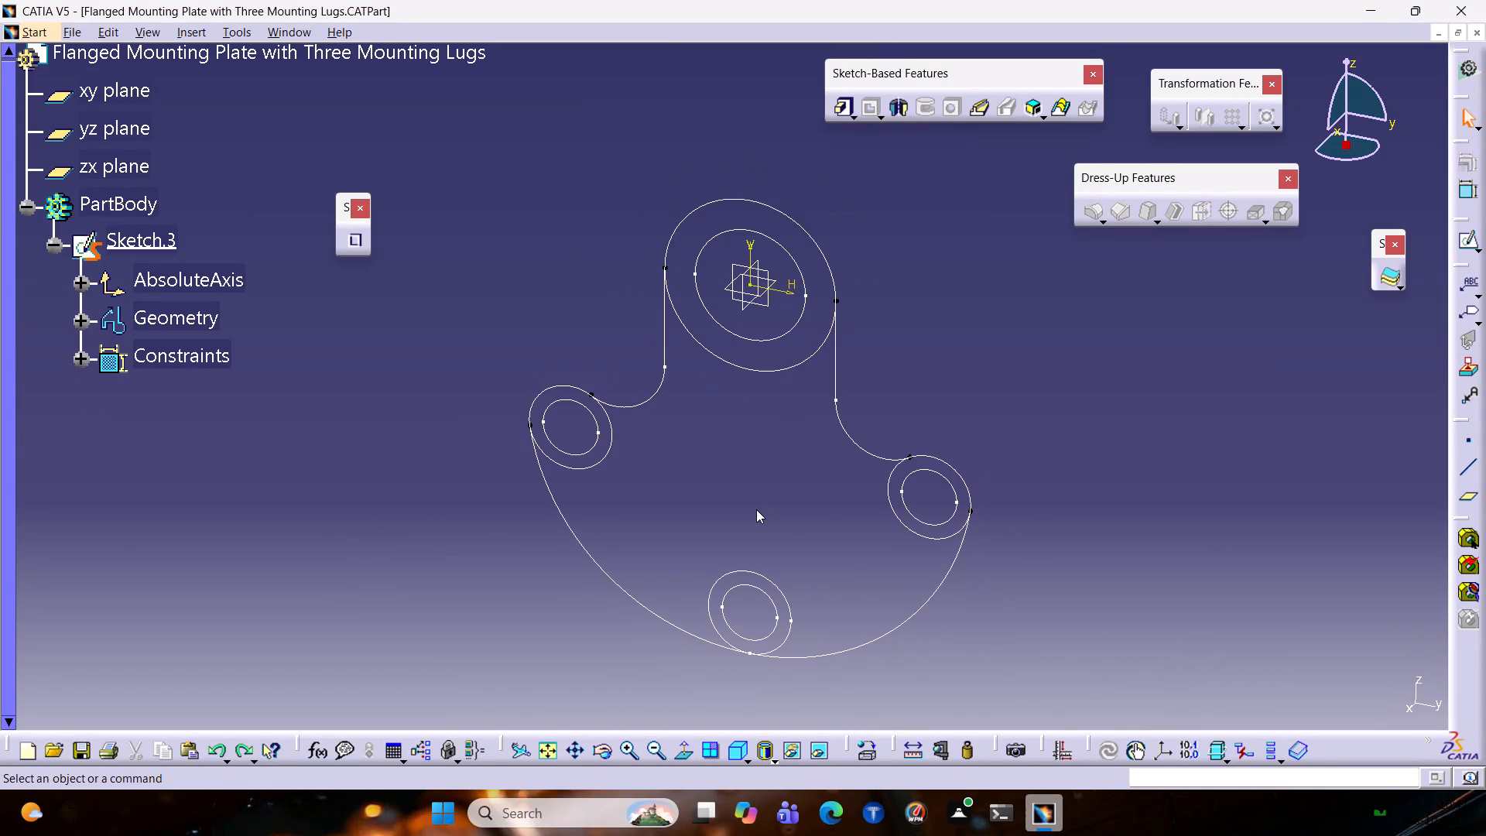
Reopen the plate sketch and delete the under-constrained Point.25 and Point.26 through Sketch Analysis.
double_click(613, 437)
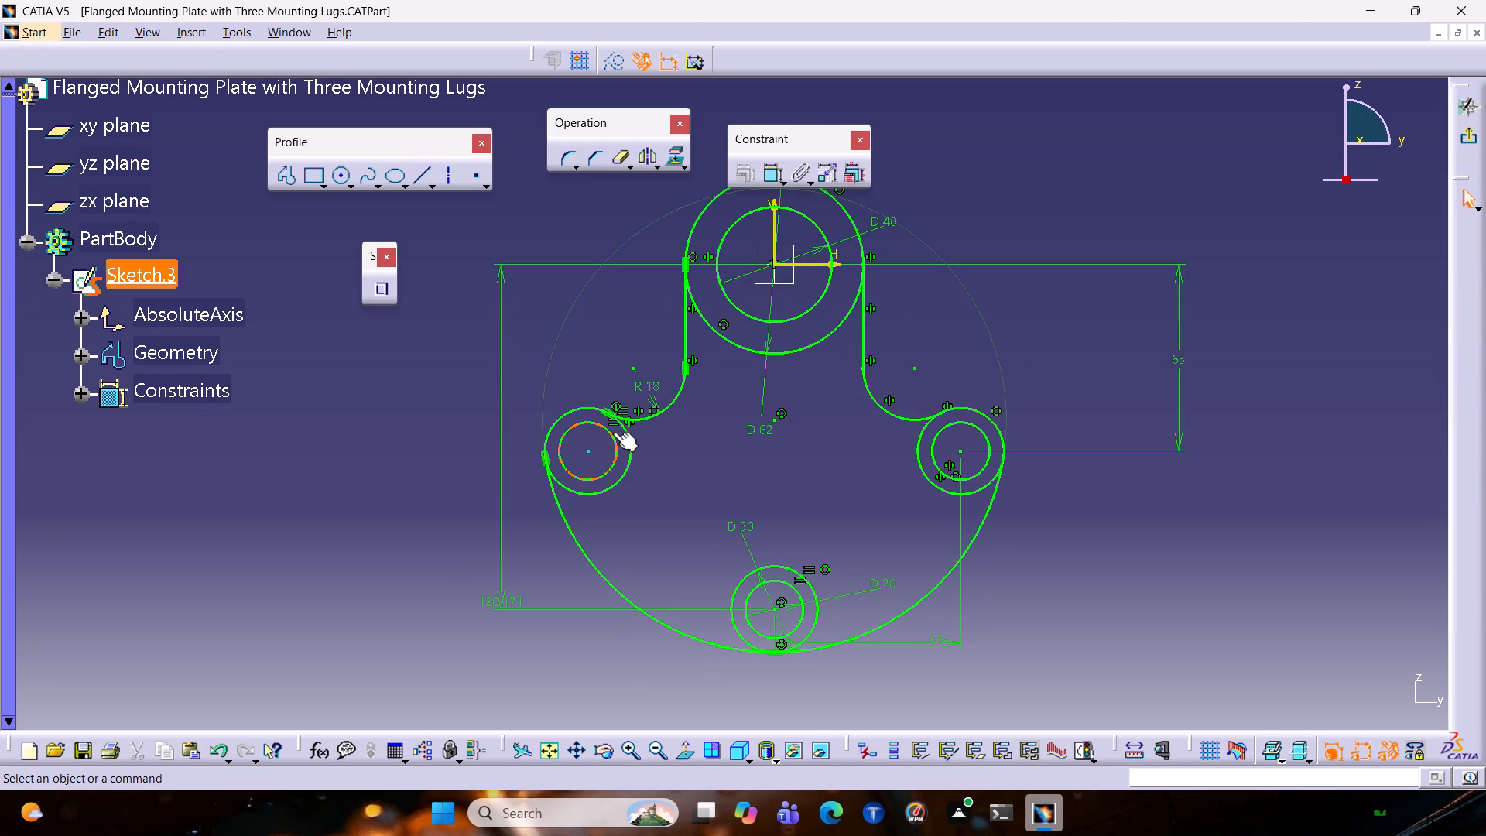
drag(638, 416, 658, 416)
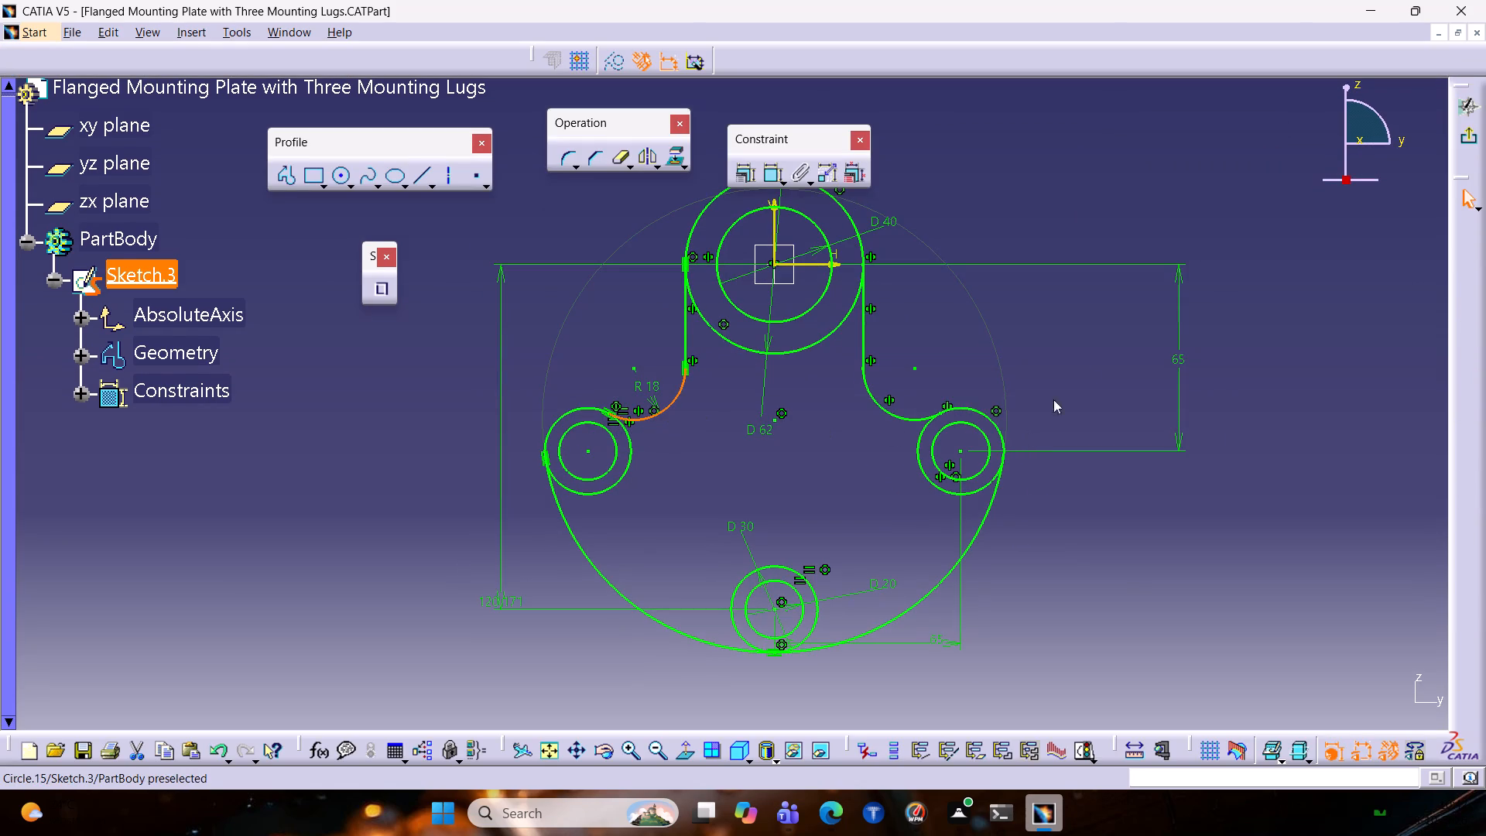
click(1084, 366)
click(1087, 749)
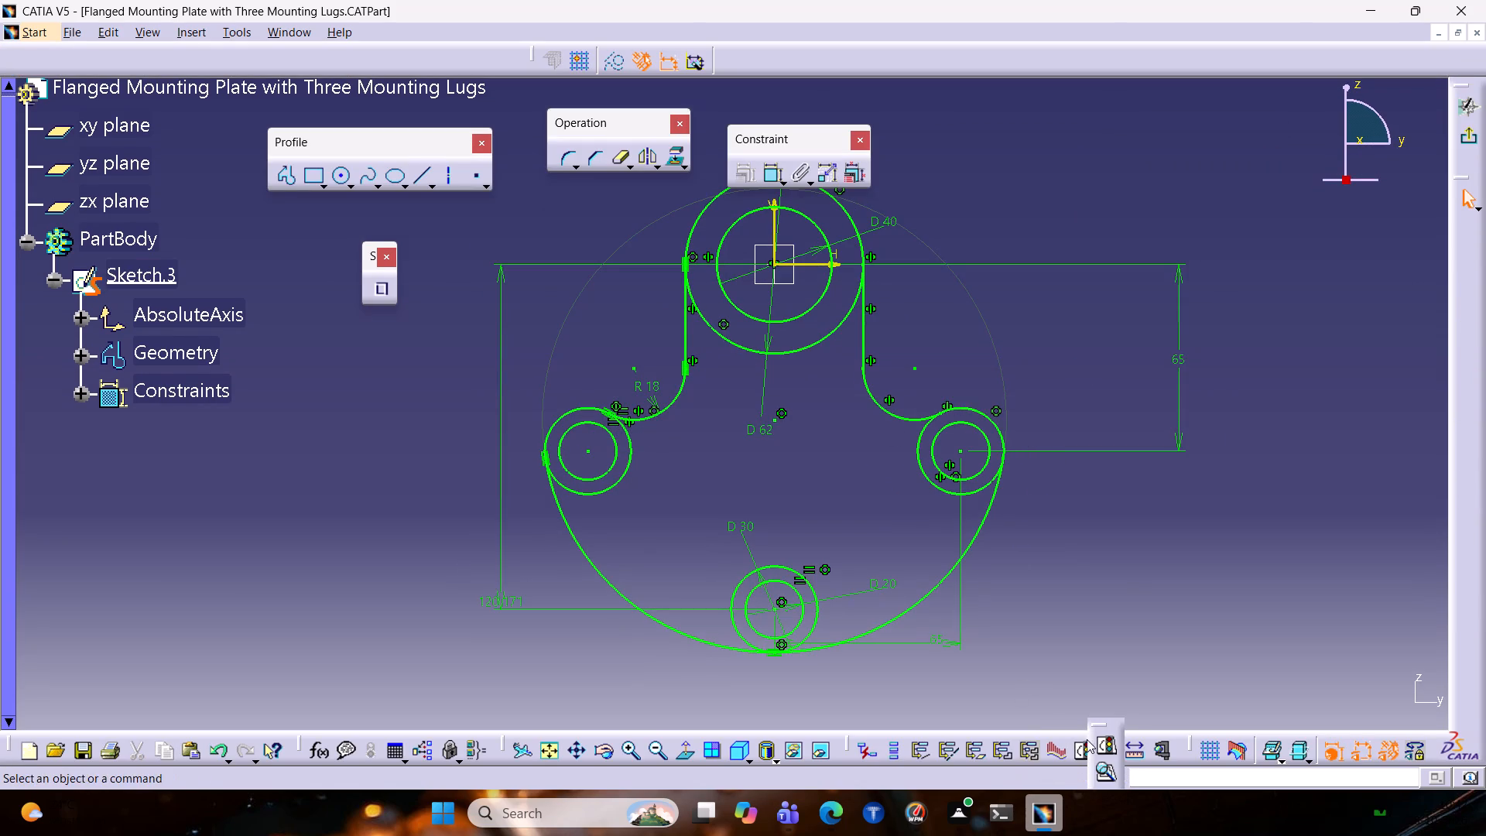
click(1083, 742)
click(1078, 747)
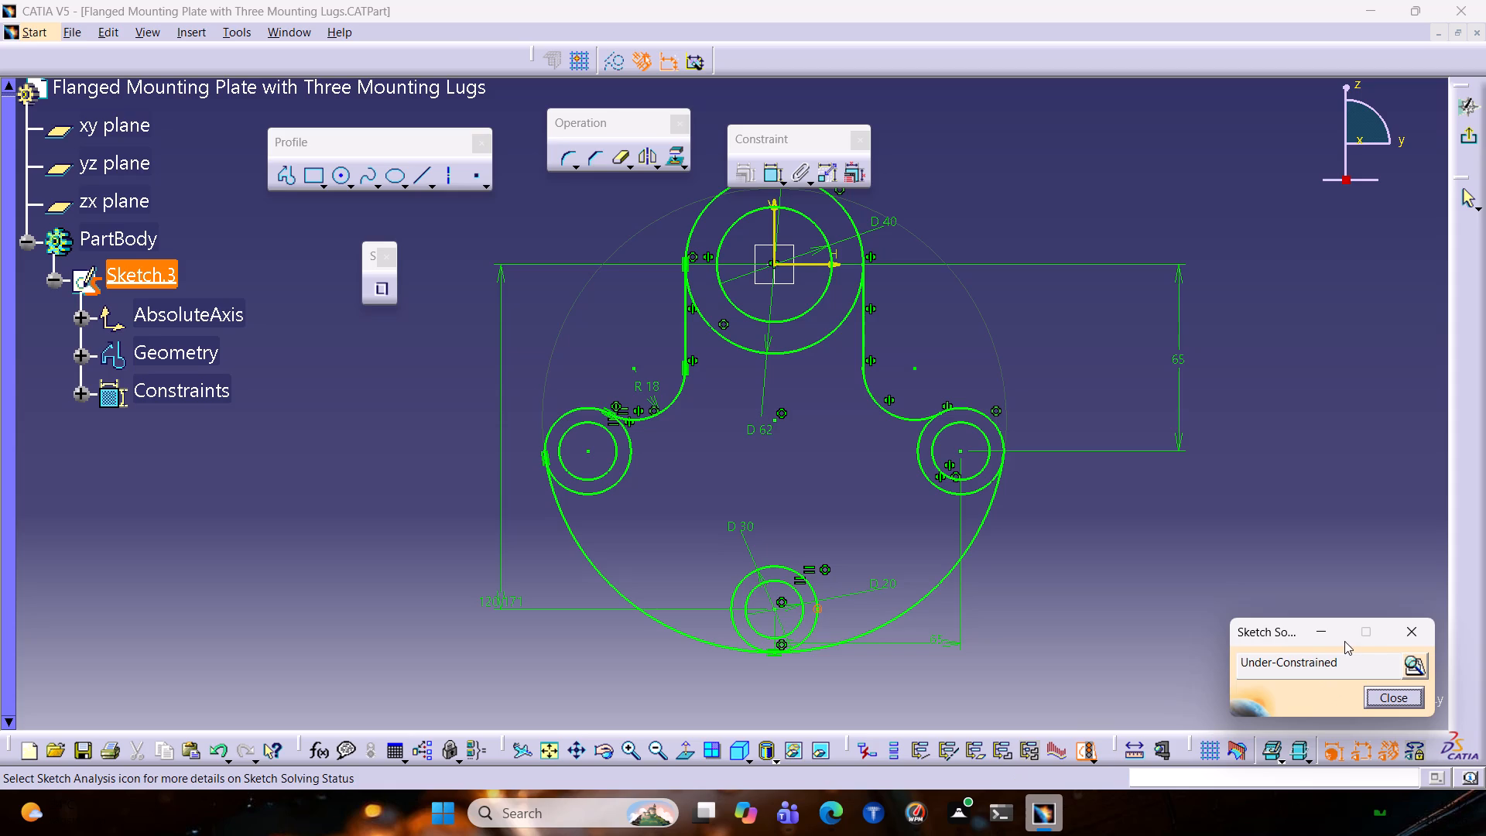
click(1410, 668)
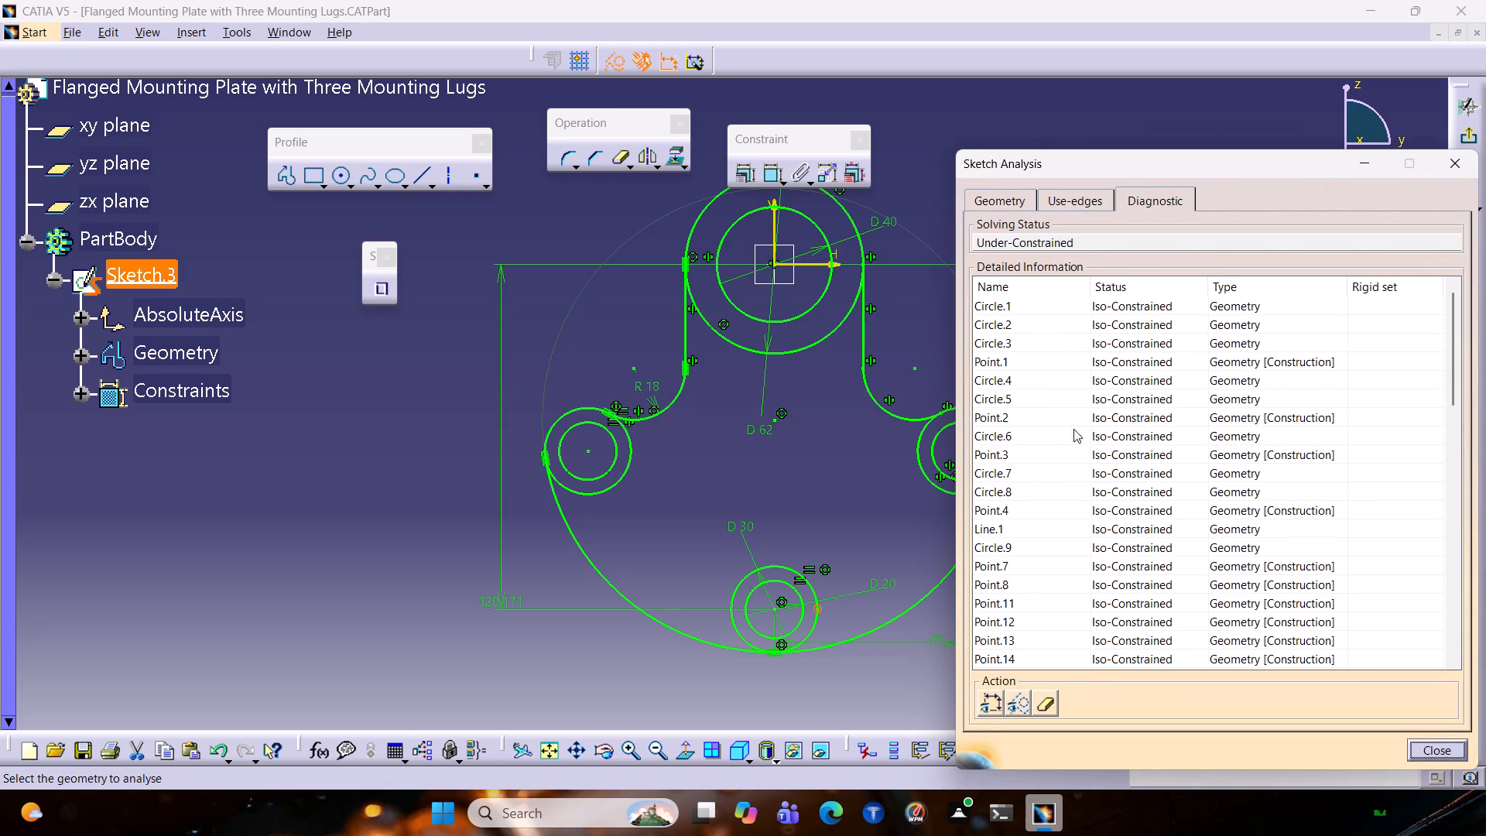
scroll(1064, 512, down, 9)
click(1044, 718)
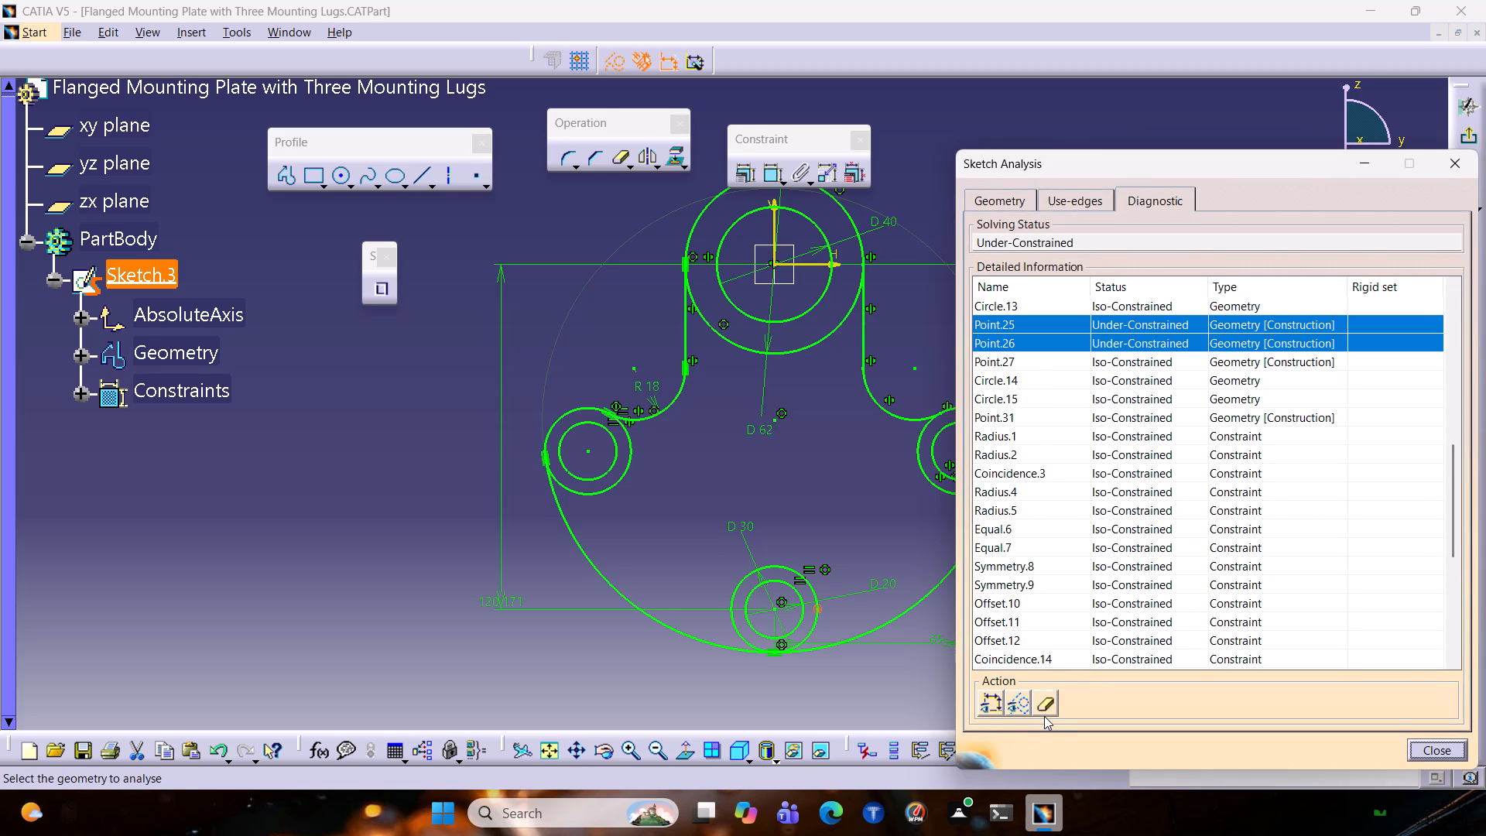
click(1047, 708)
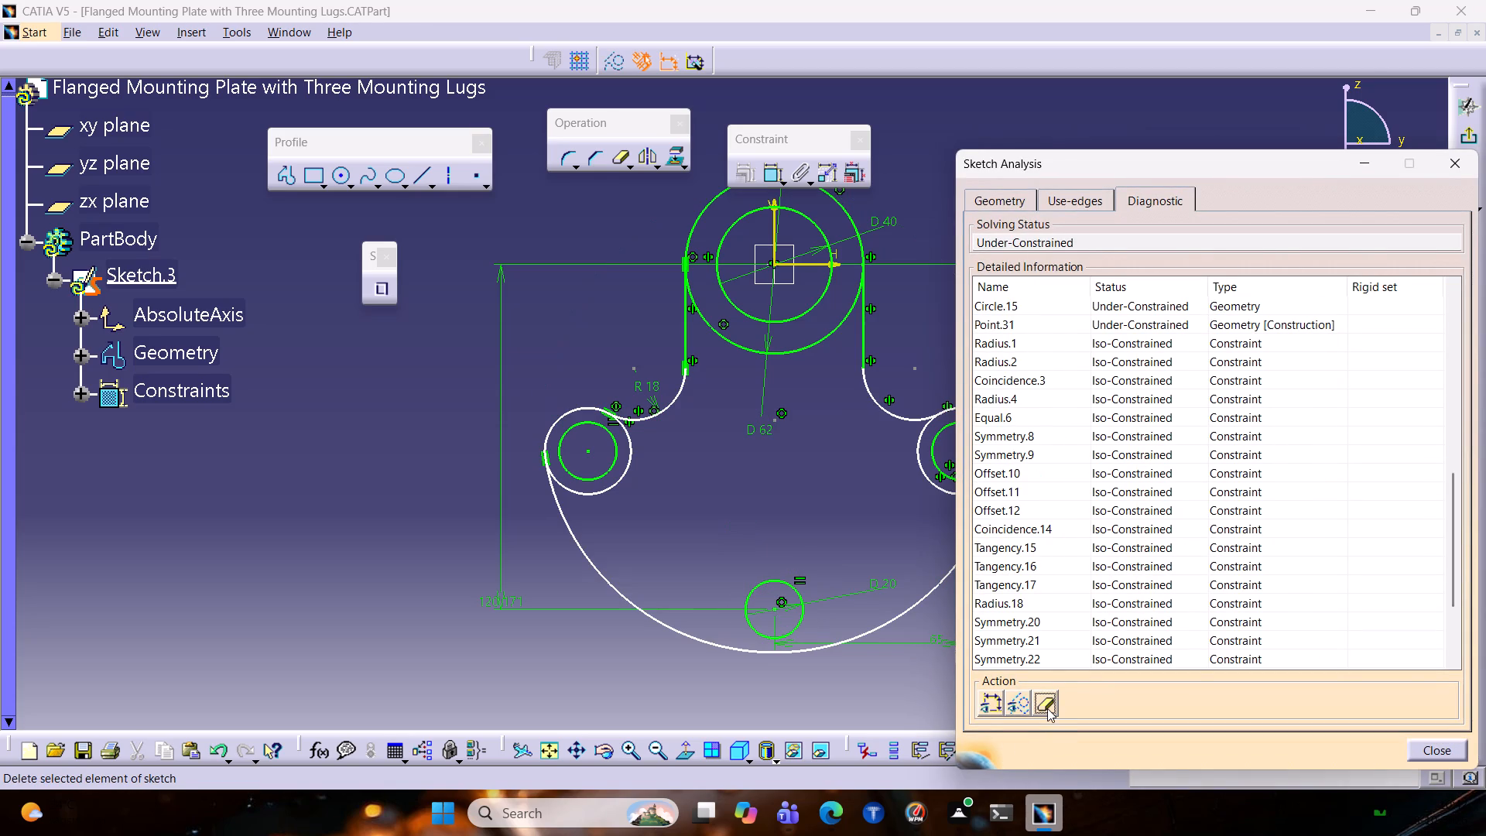
click(1435, 755)
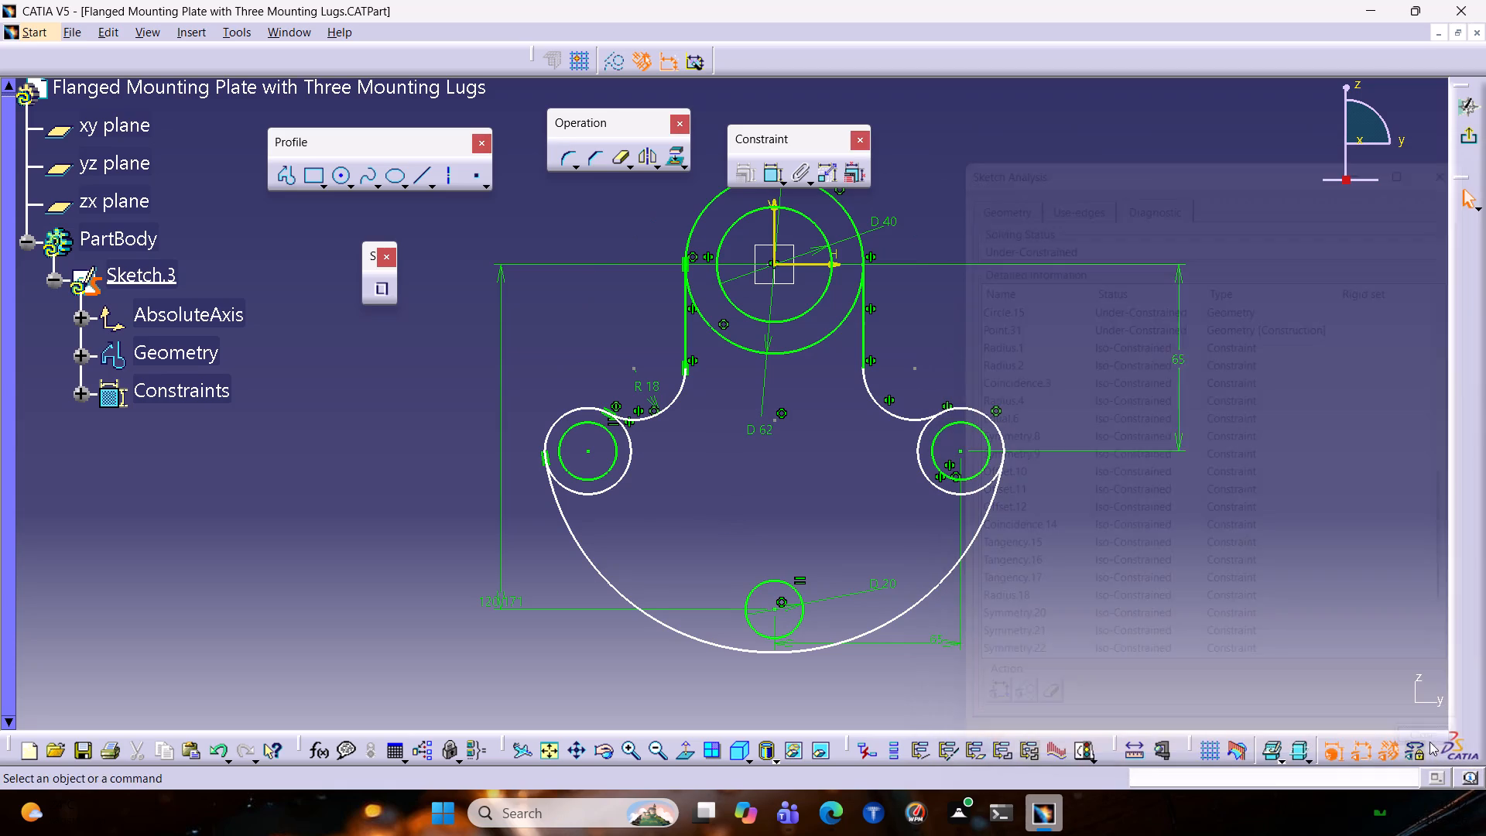
Draw a circle concentric with the lower lug's hole, touching the large lower arc, and dimension its diameter at 30 mm.
click(337, 173)
click(775, 608)
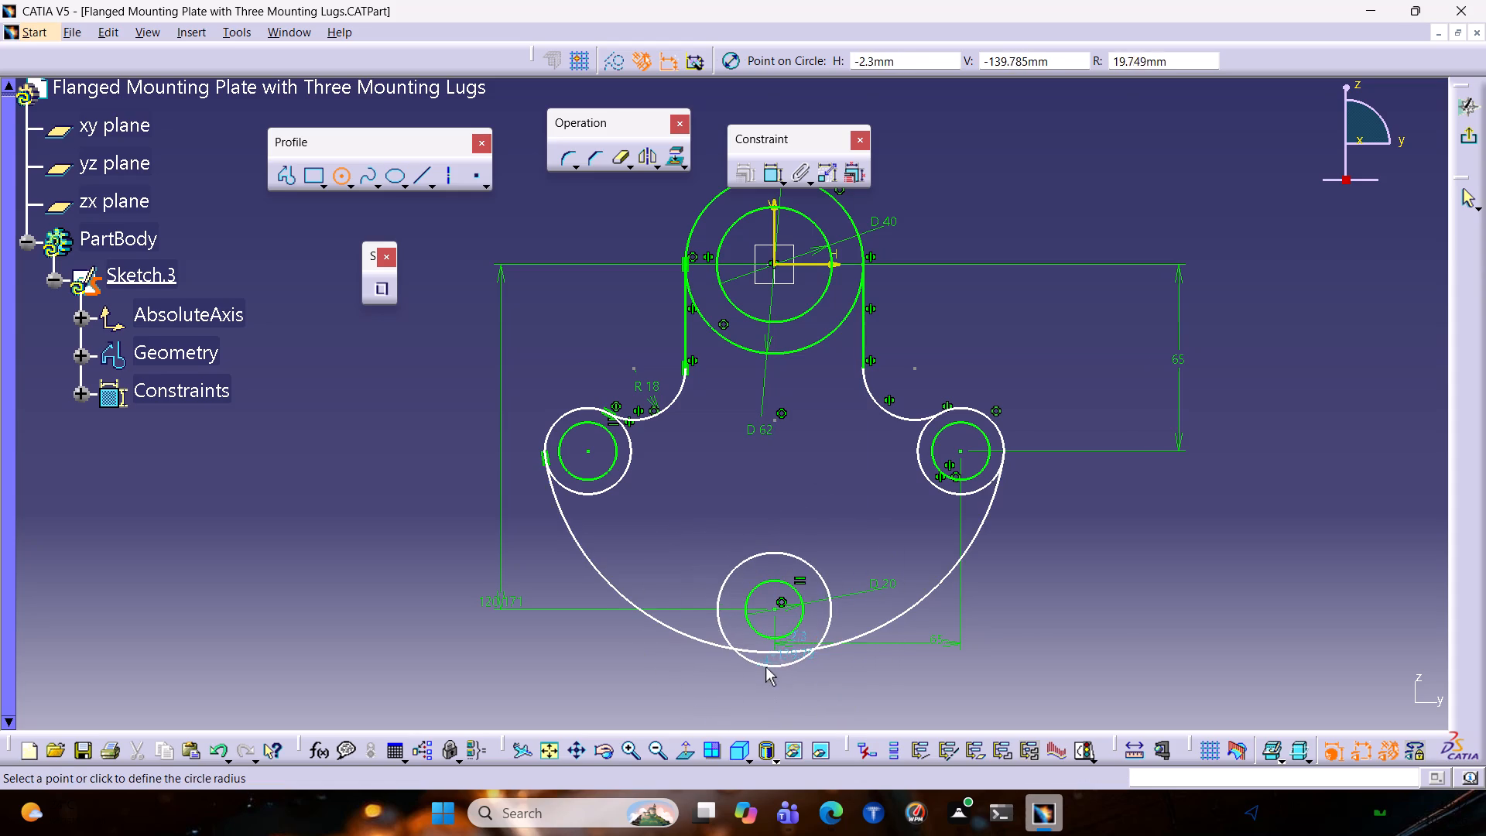
click(756, 640)
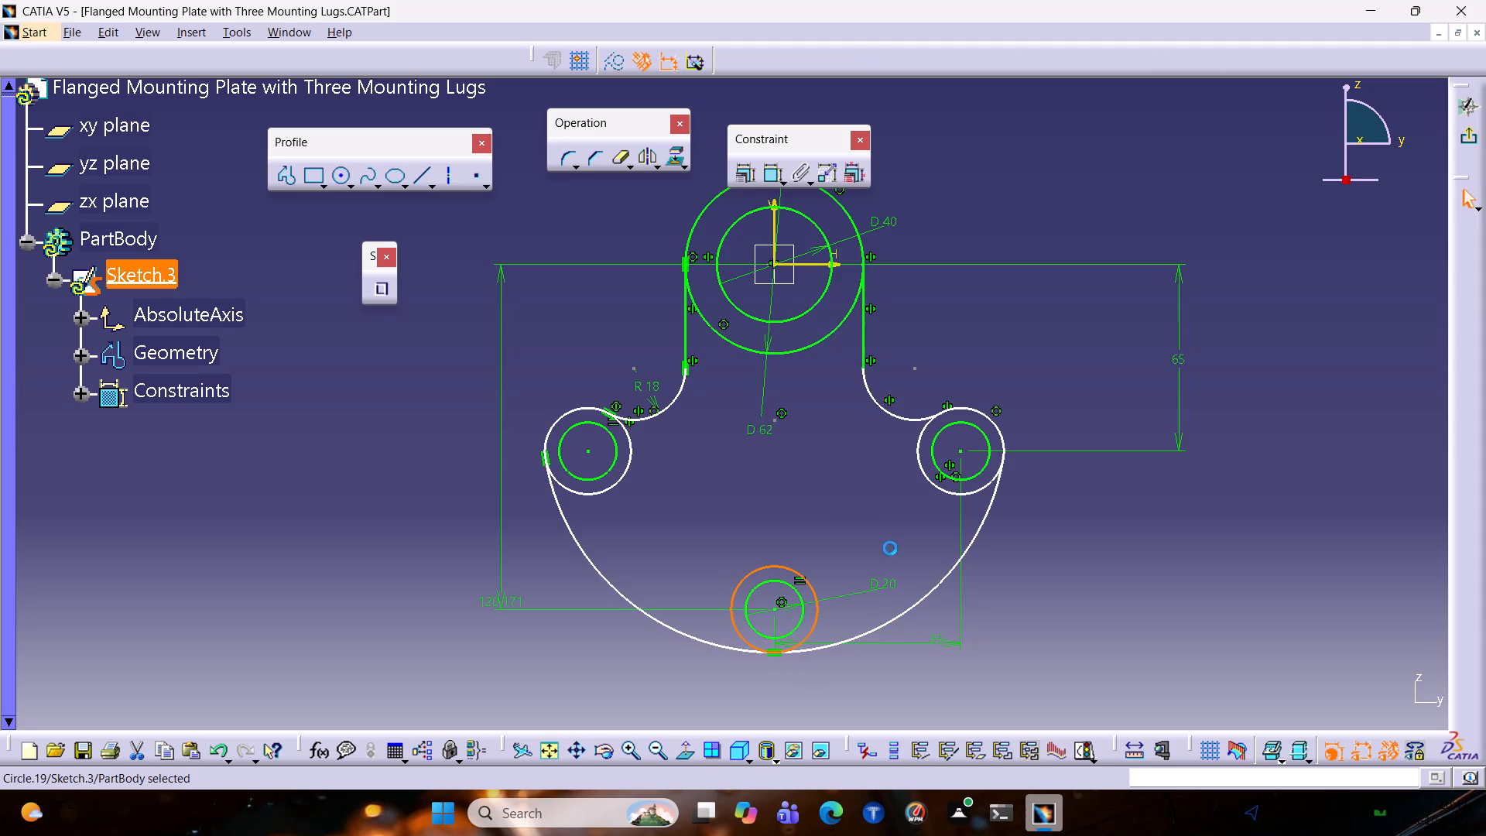
click(768, 165)
click(877, 660)
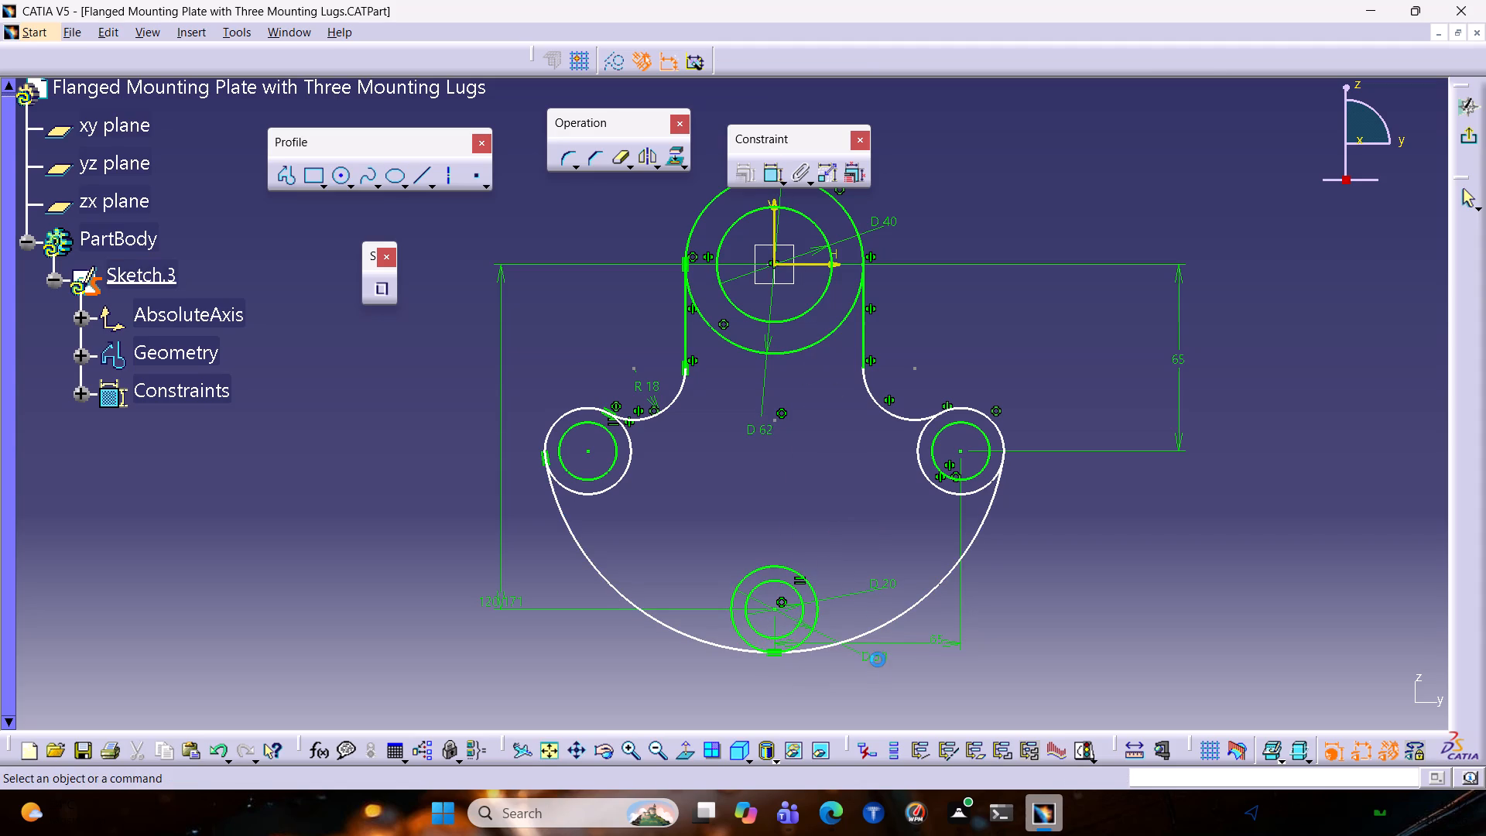
Apply an Equal constraint to the three lugs' outer circles and the side lugs' outline arcs, and check the sketch solving status.
click(797, 568)
ctrl+click(936, 481)
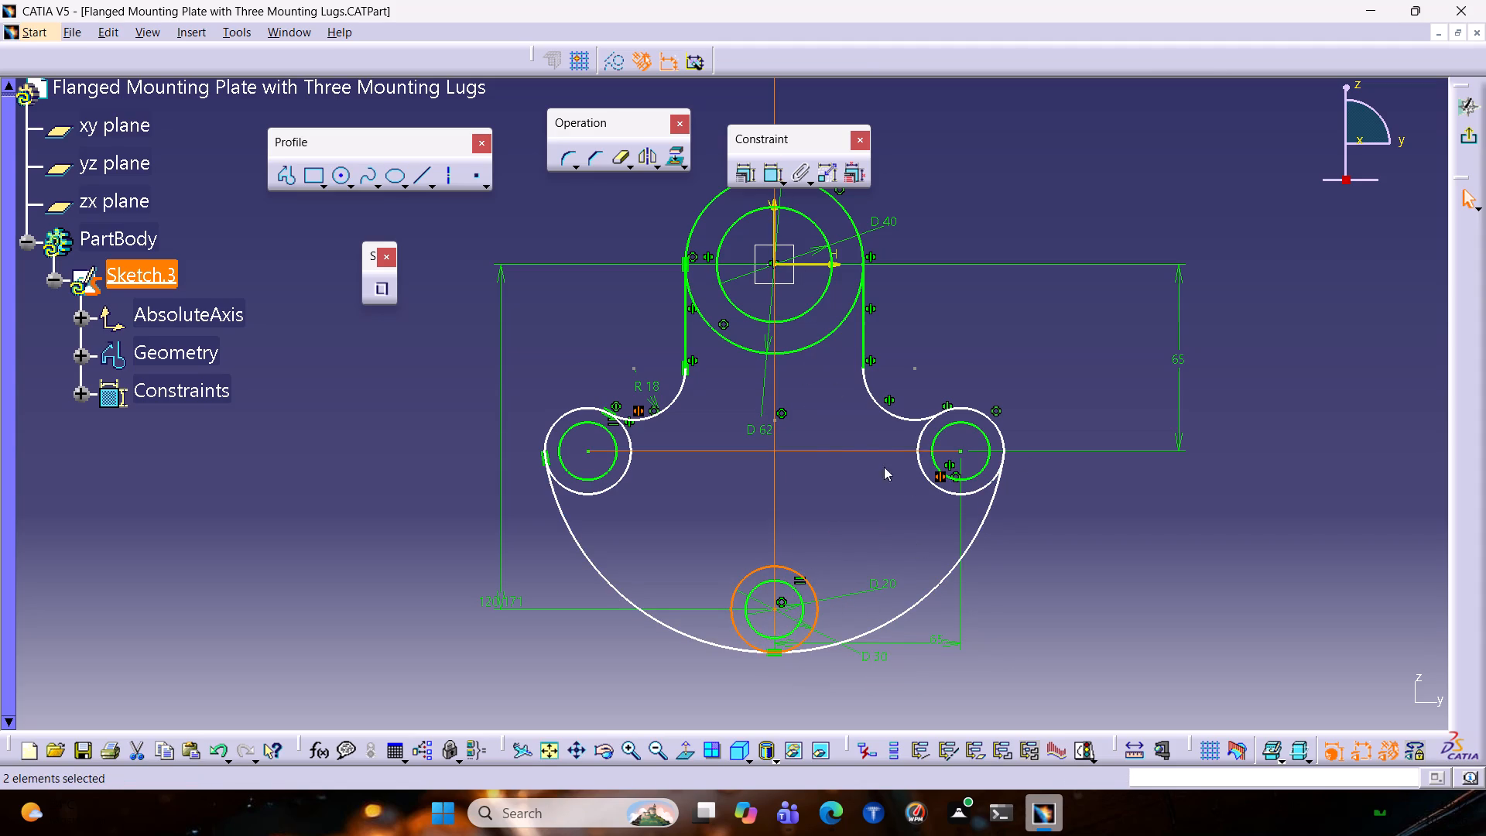
ctrl+click(919, 446)
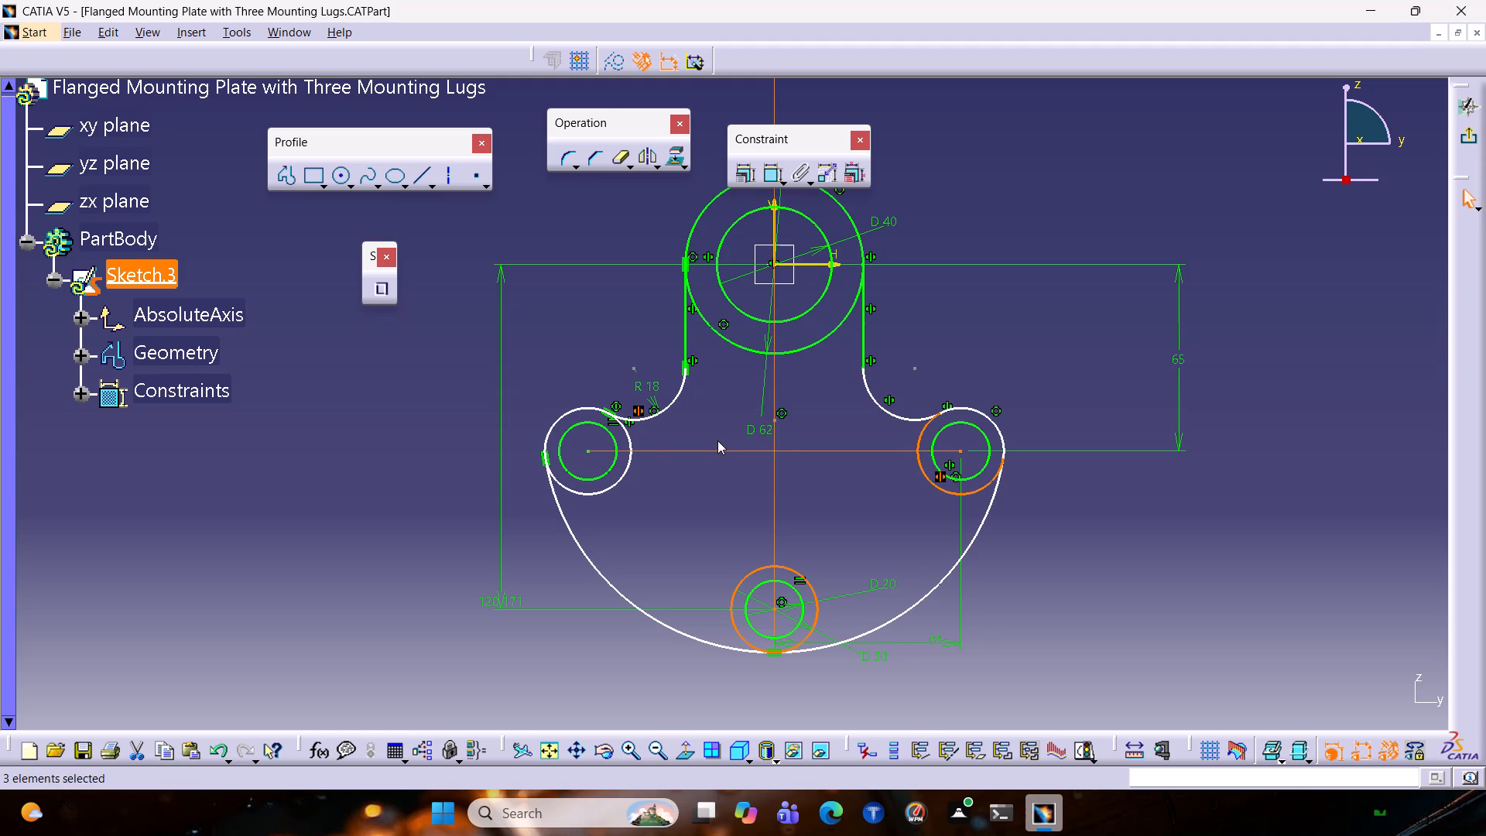
ctrl+click(626, 465)
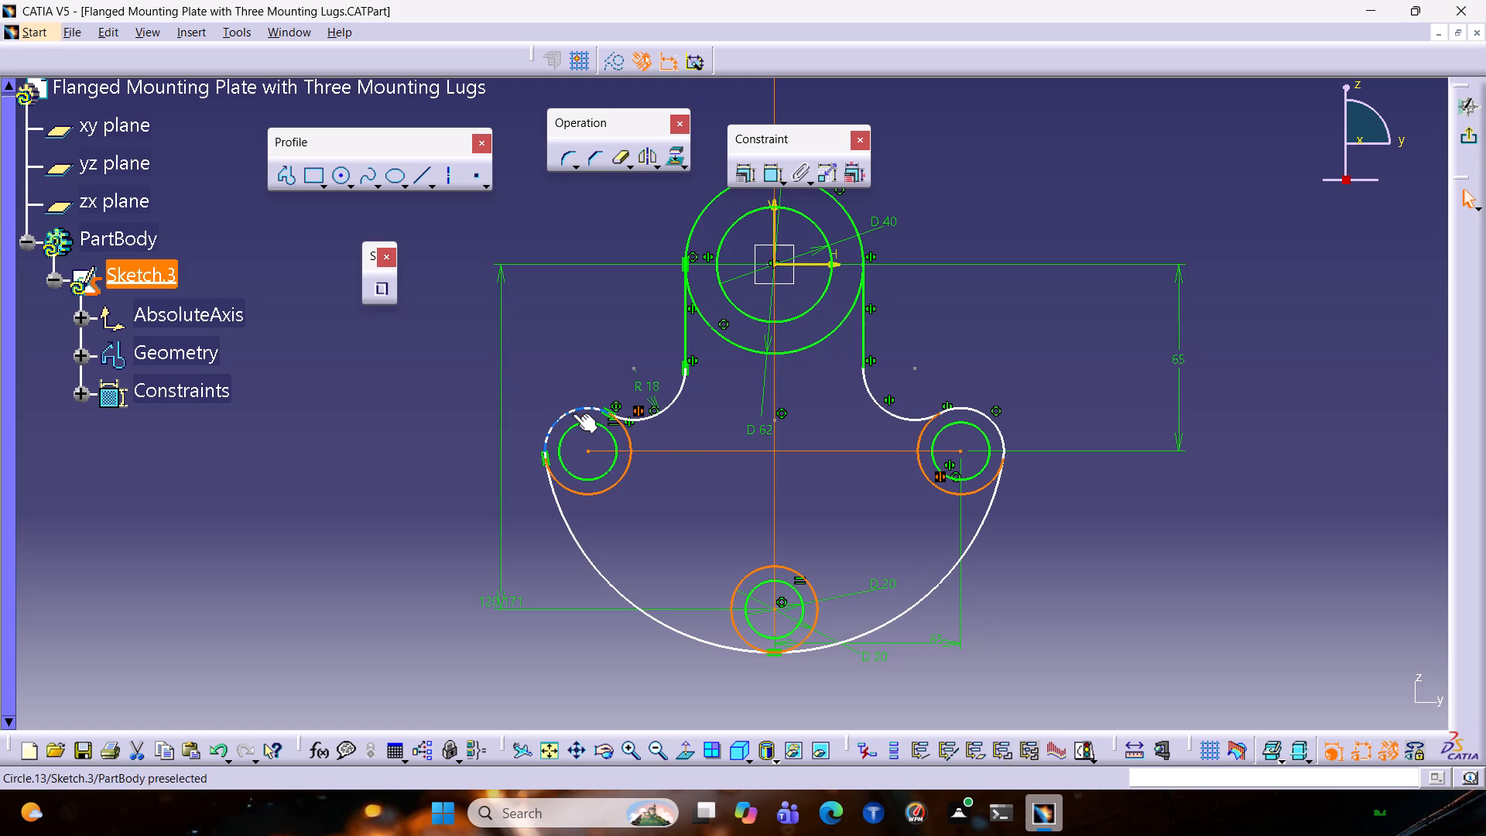
ctrl+click(572, 411)
ctrl+click(998, 420)
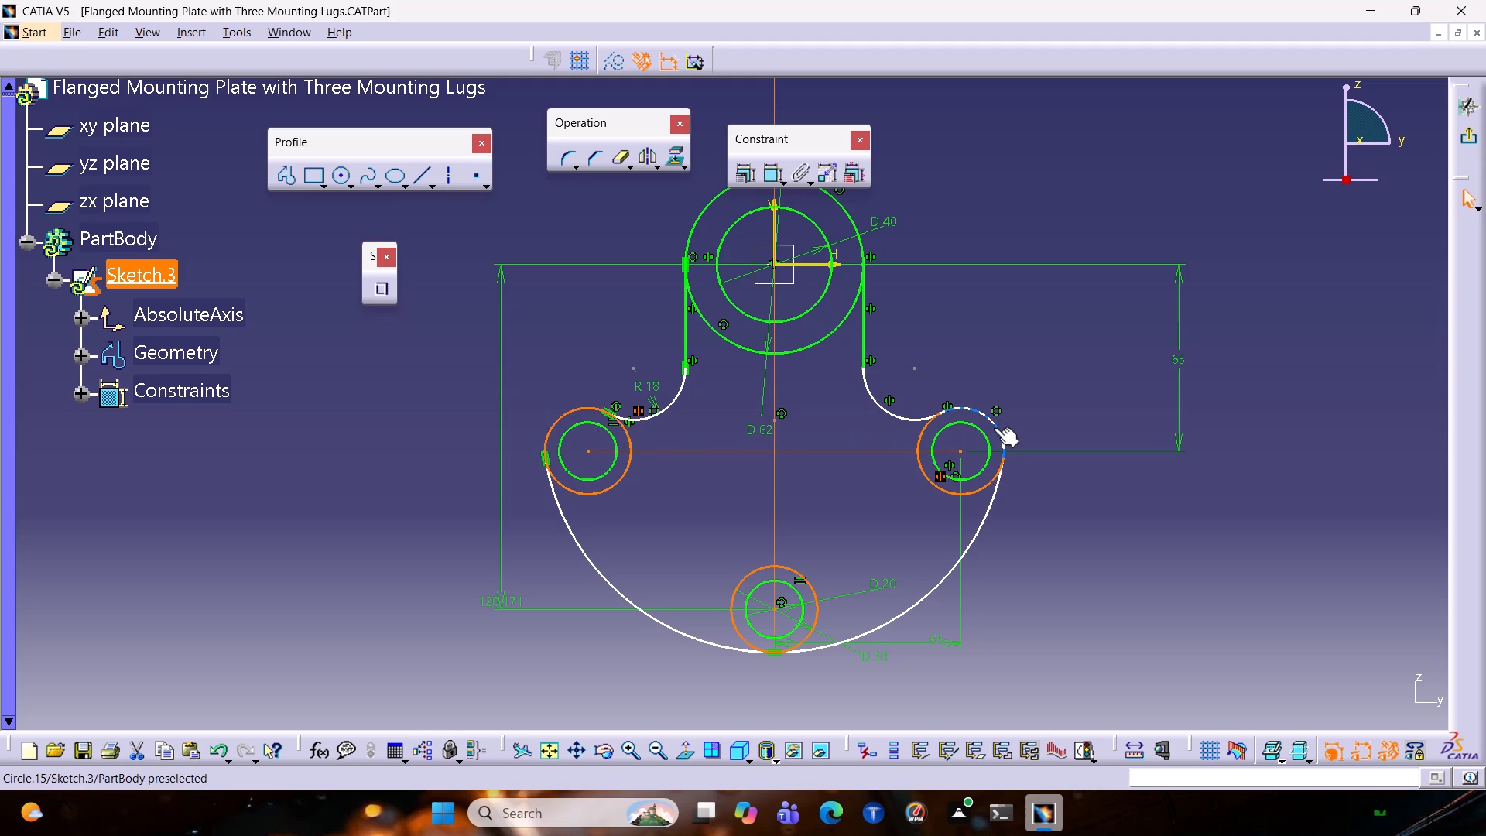
ctrl+click(994, 427)
click(743, 170)
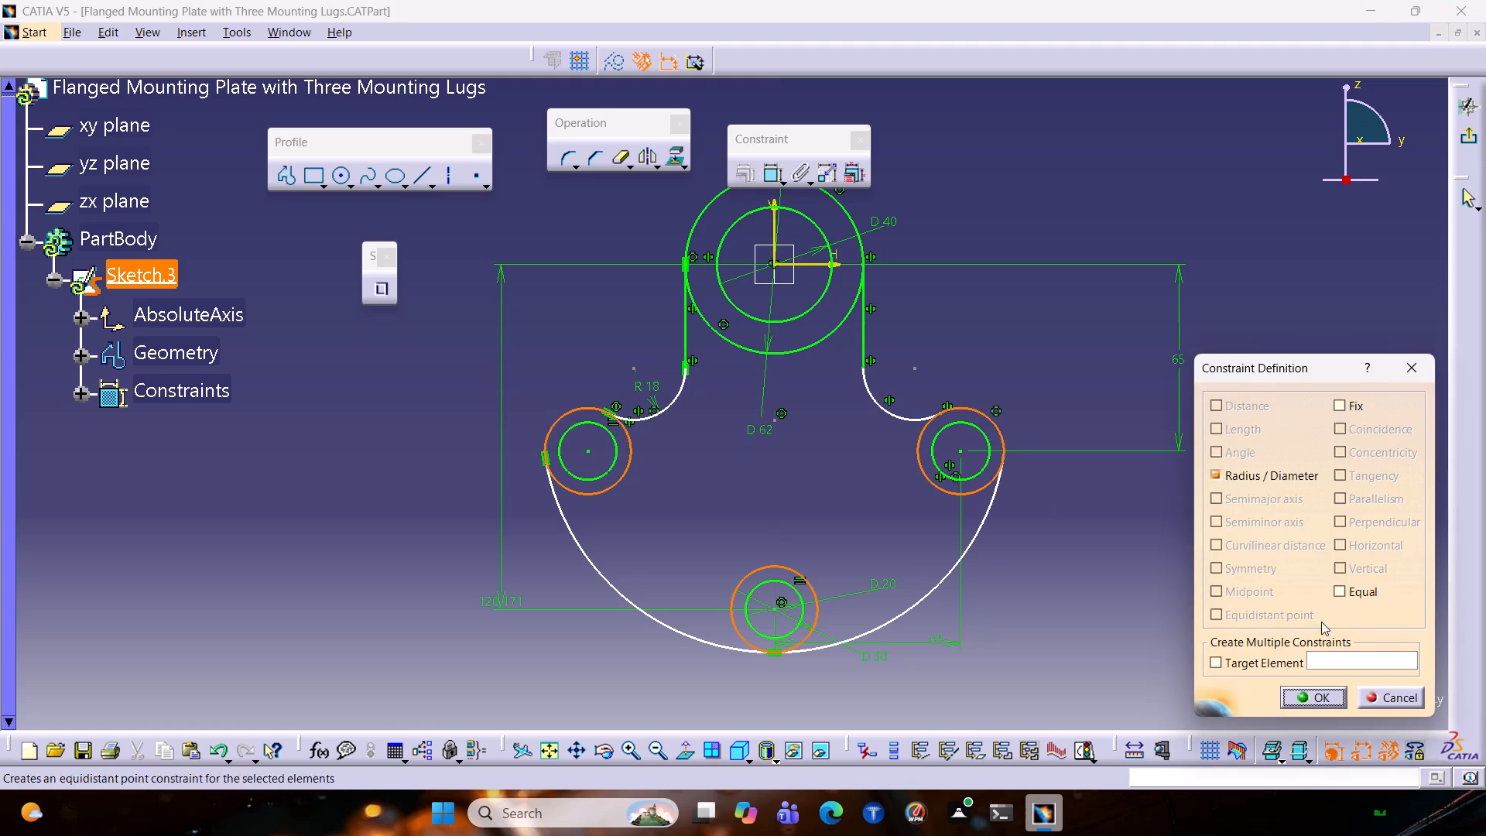
click(1364, 587)
click(1313, 691)
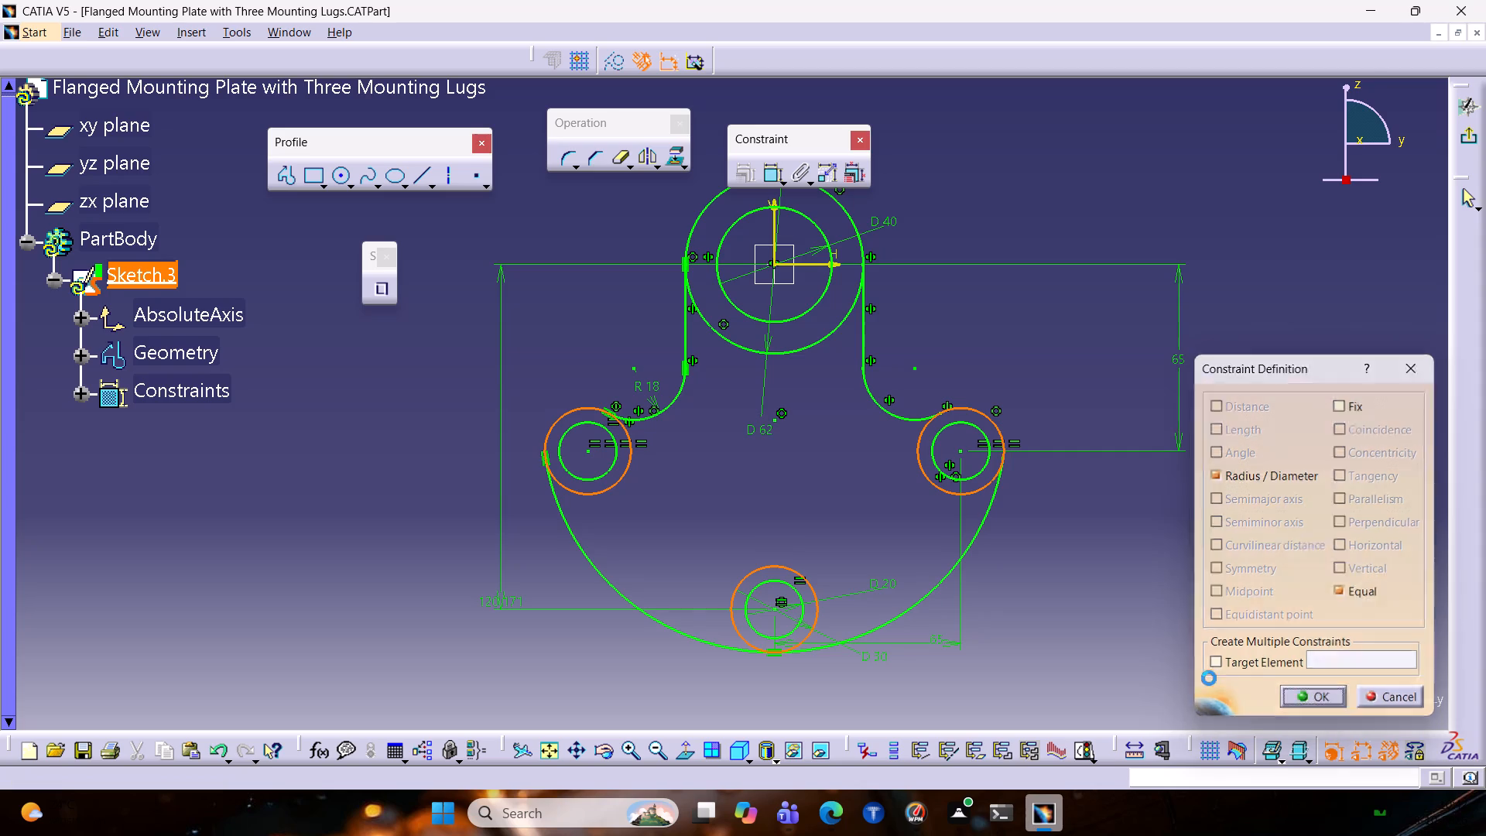
click(1086, 752)
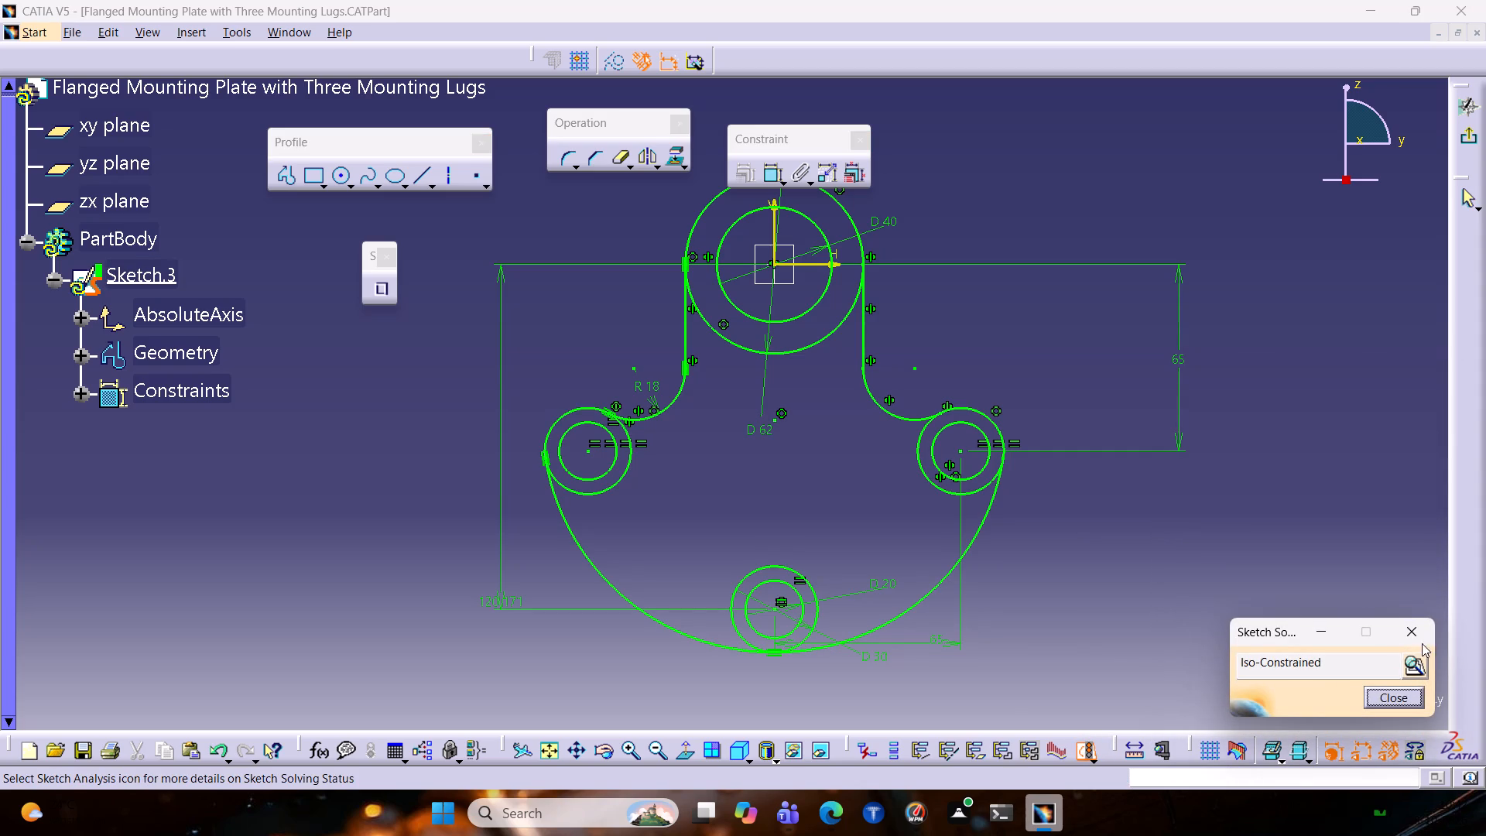
Split the lower lug's outer circle using Quick Trim in break-and-keep mode, and check the sketch solving status.
click(615, 159)
click(808, 51)
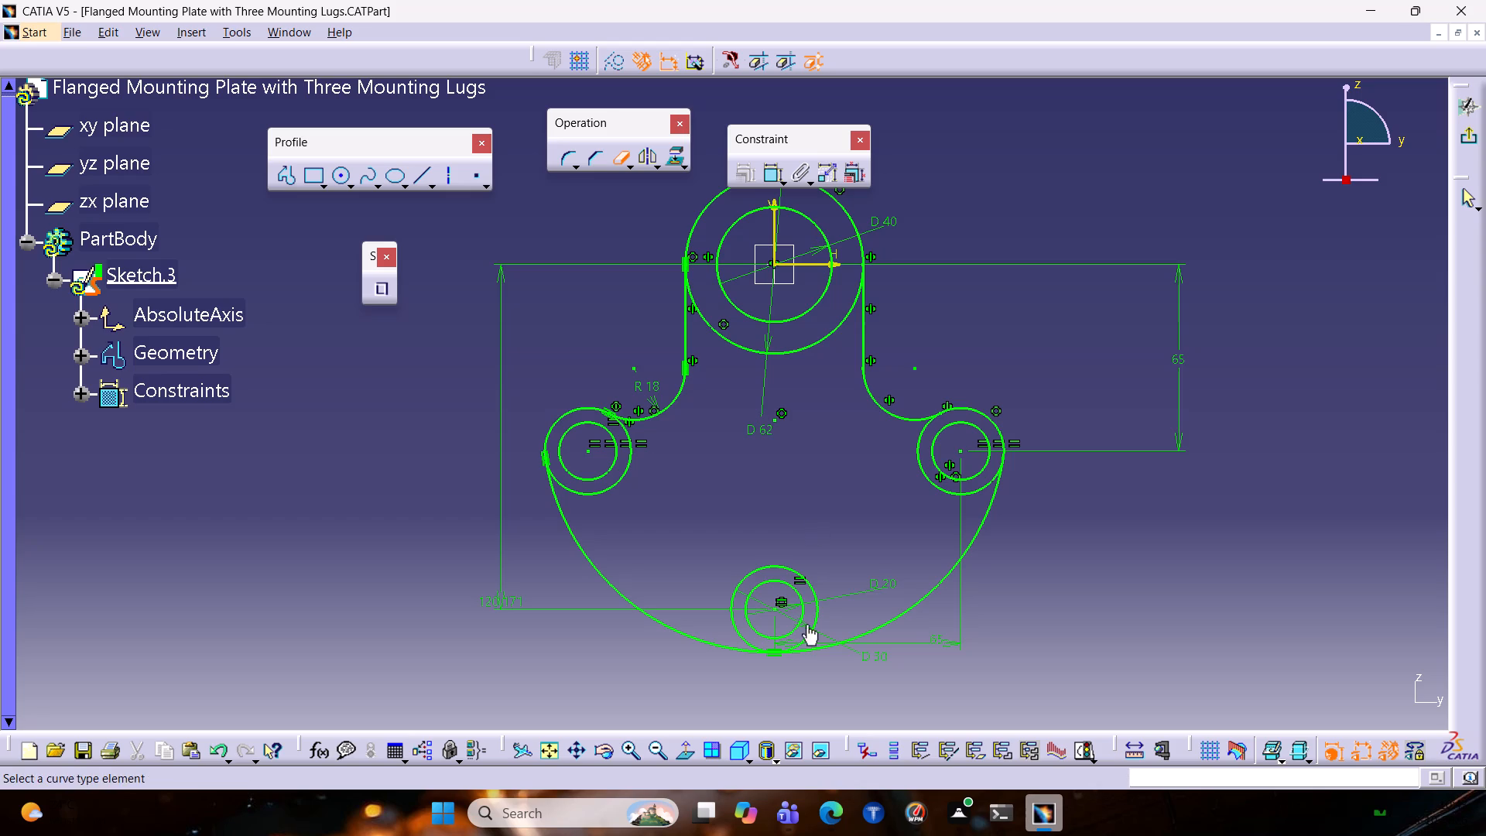
click(769, 567)
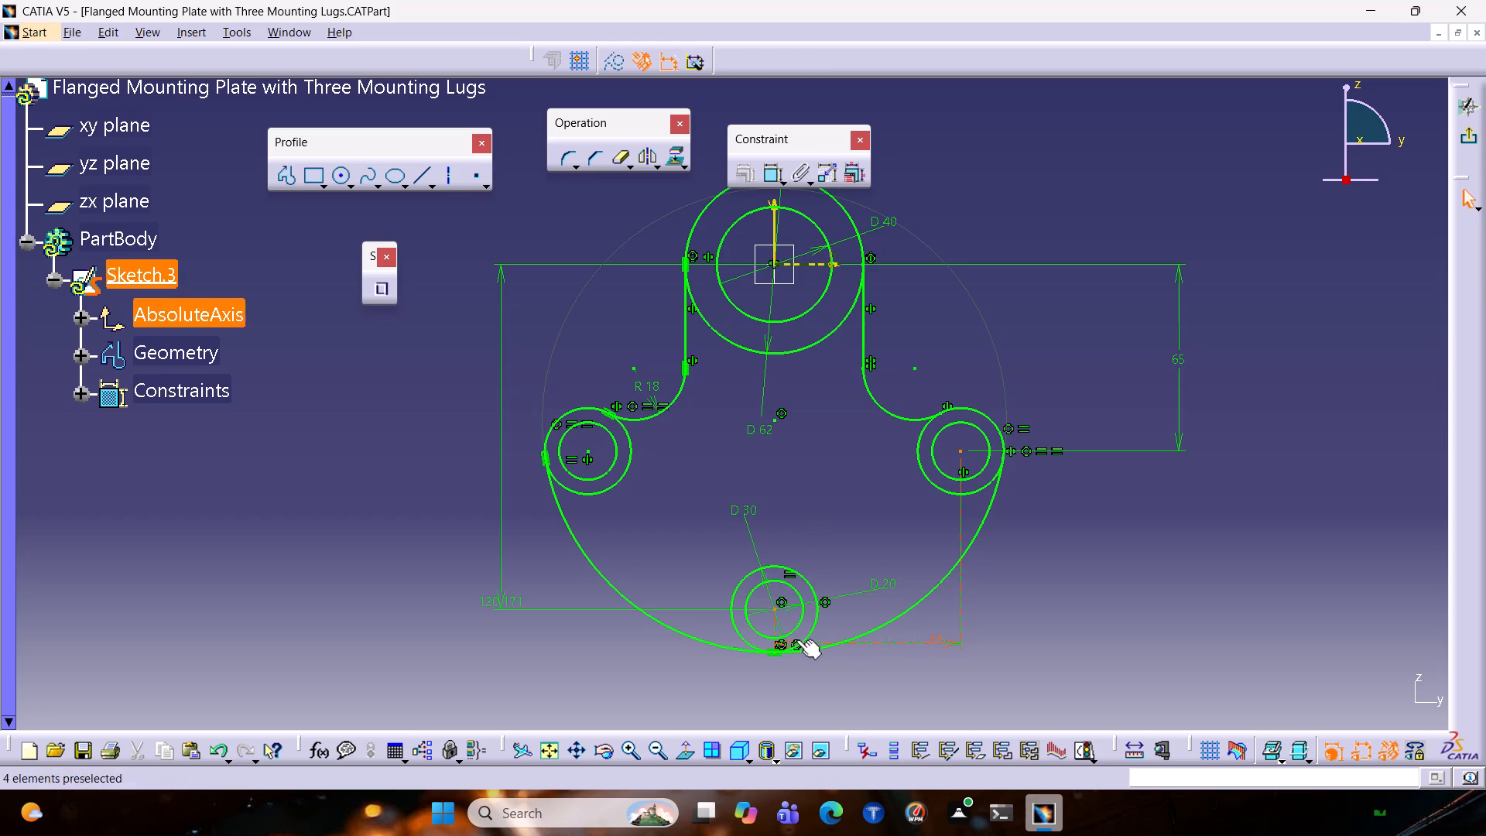
click(1084, 750)
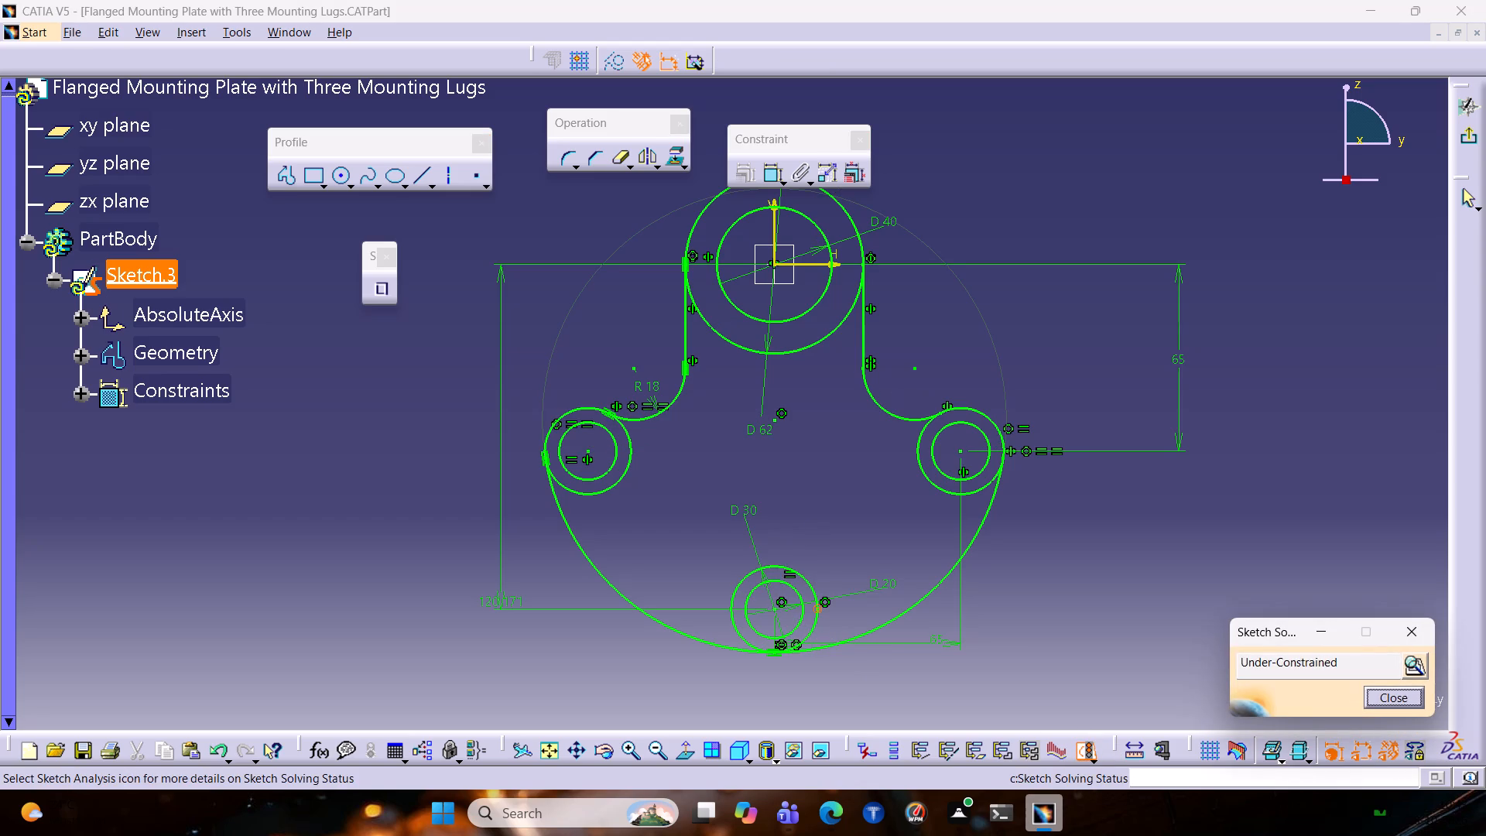
click(1396, 624)
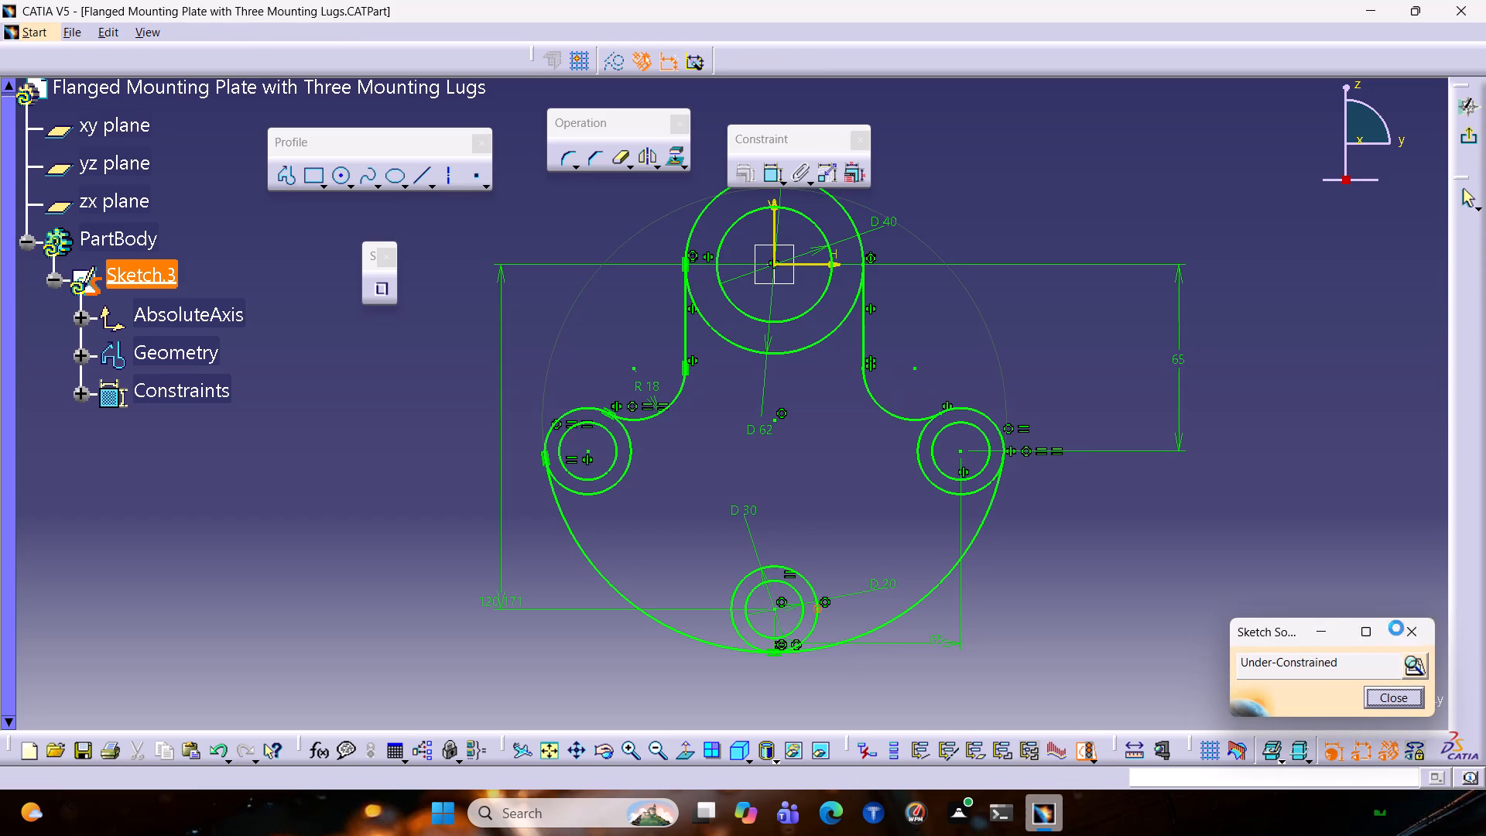
Undo the last sketch change.
key(ctrl+z)
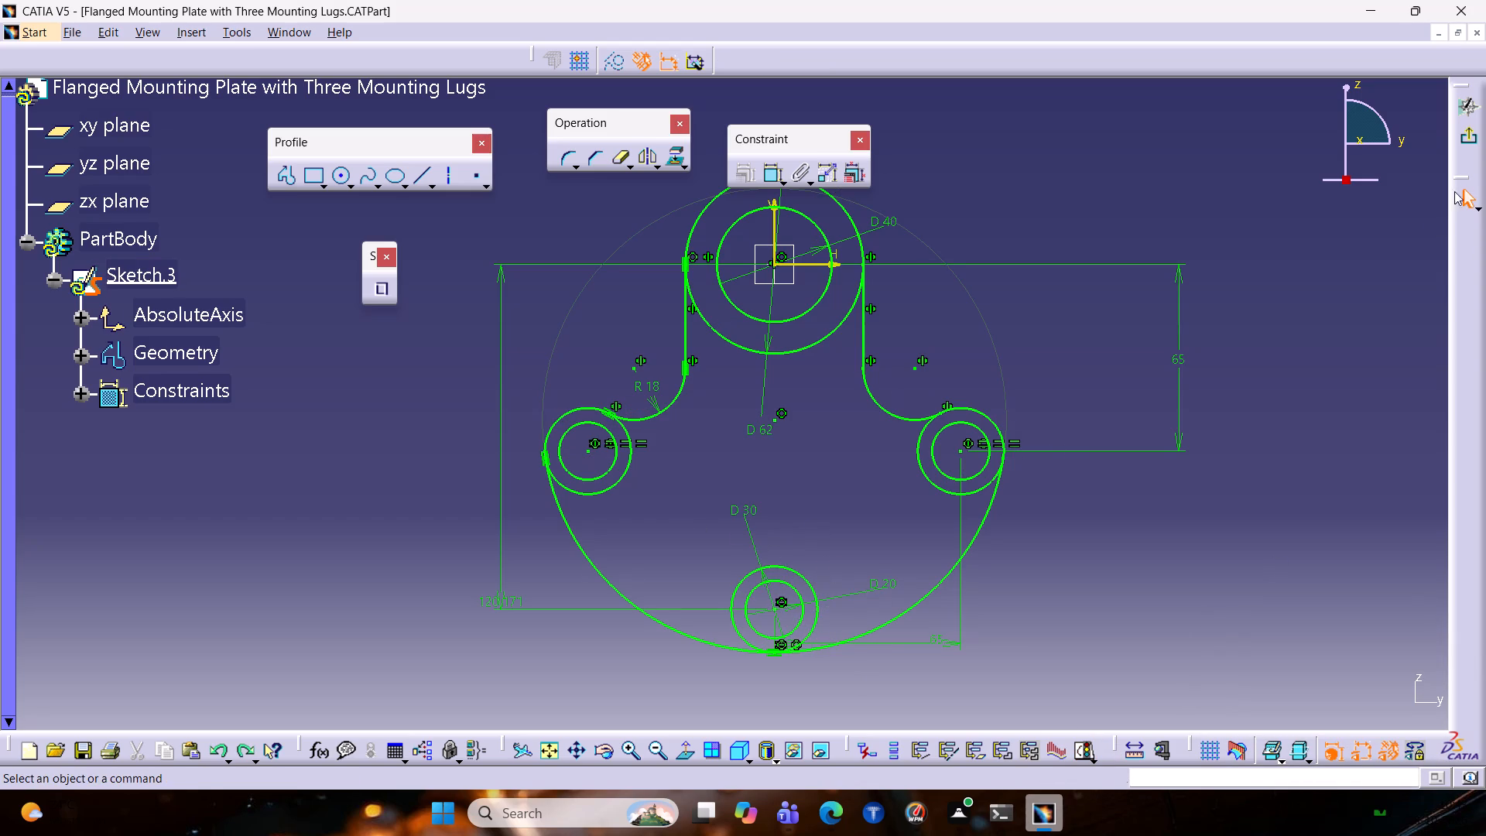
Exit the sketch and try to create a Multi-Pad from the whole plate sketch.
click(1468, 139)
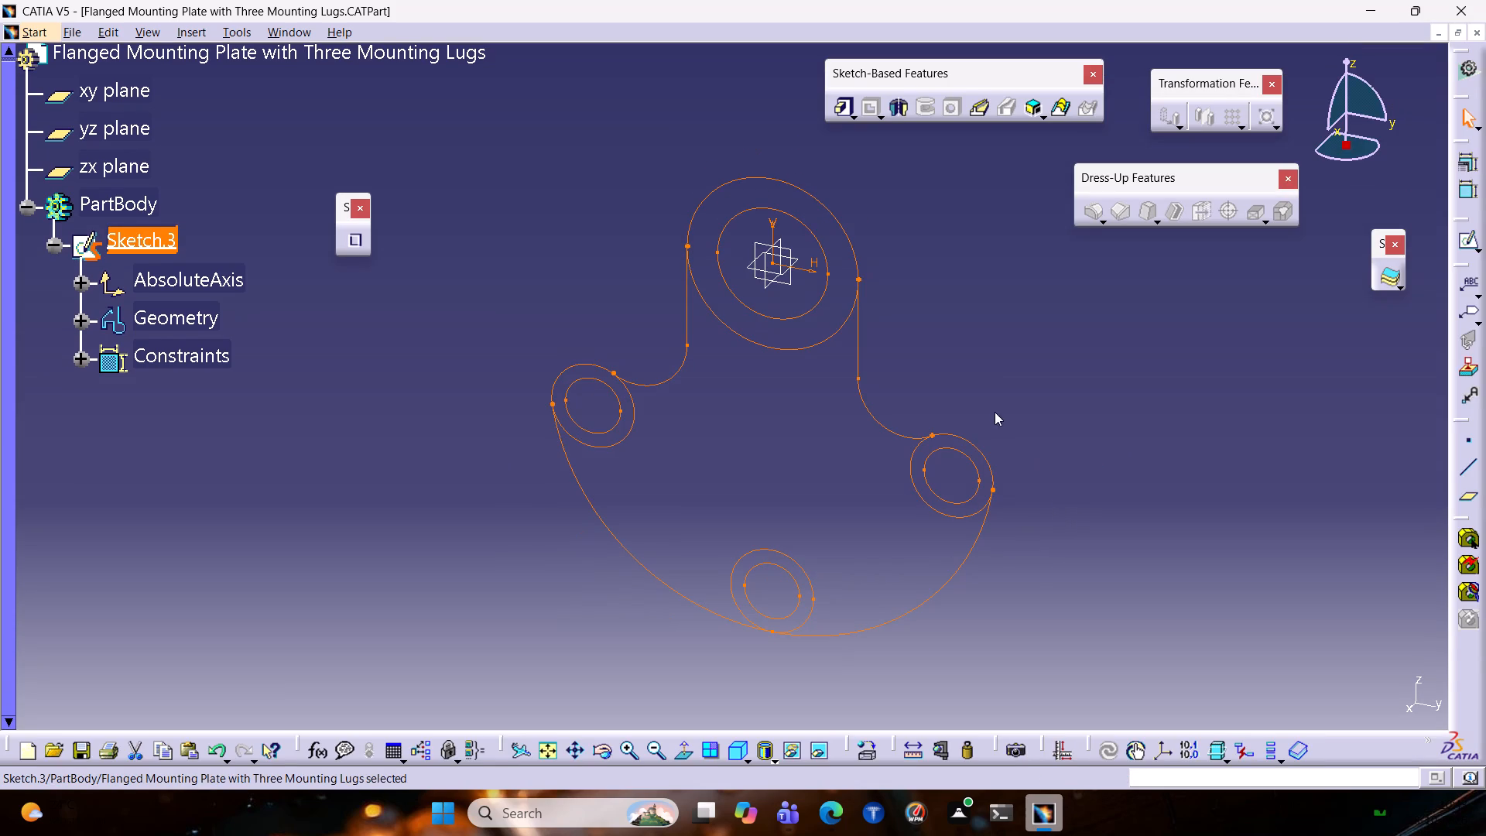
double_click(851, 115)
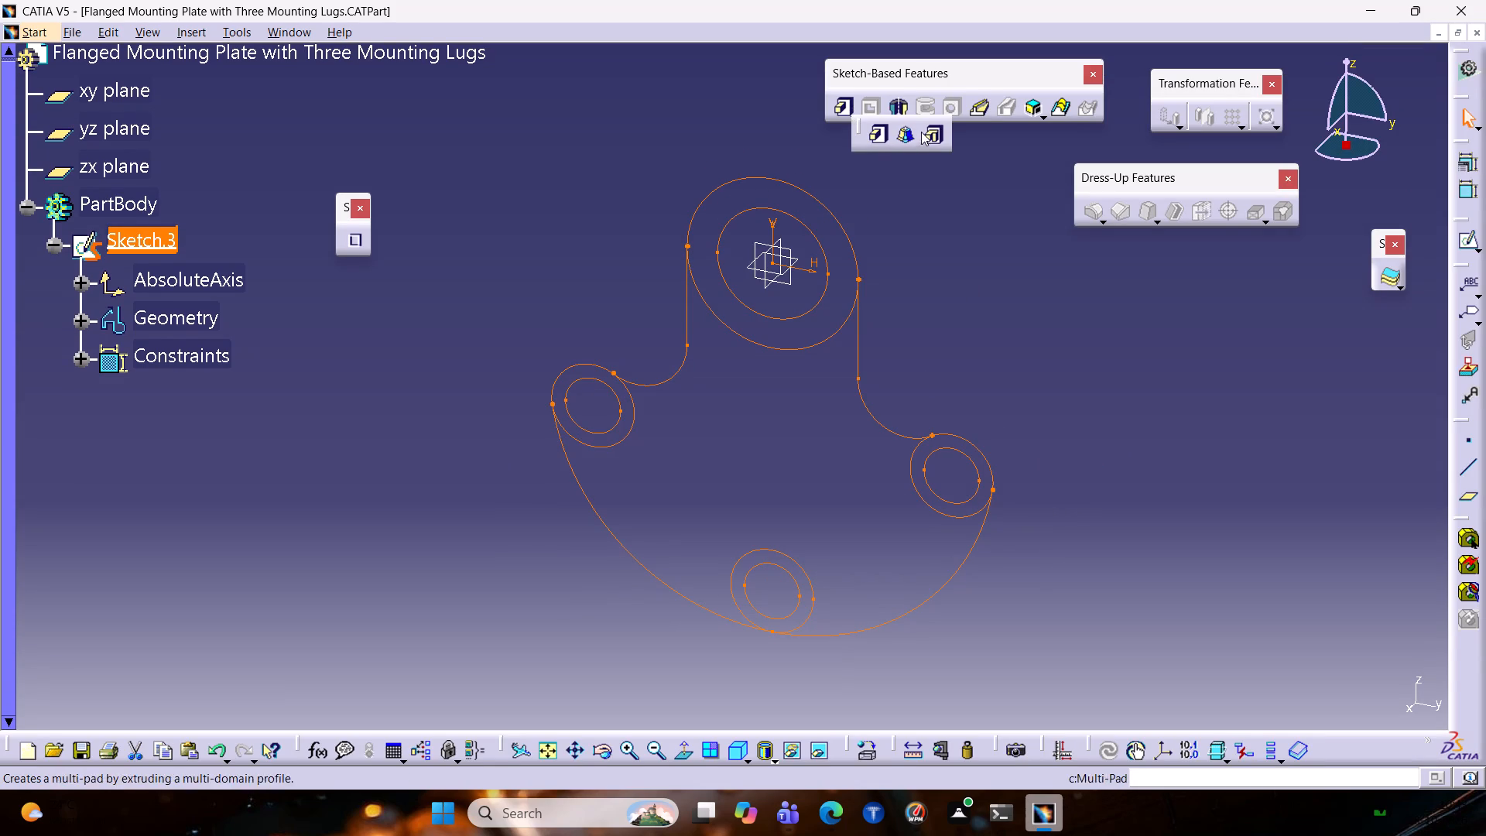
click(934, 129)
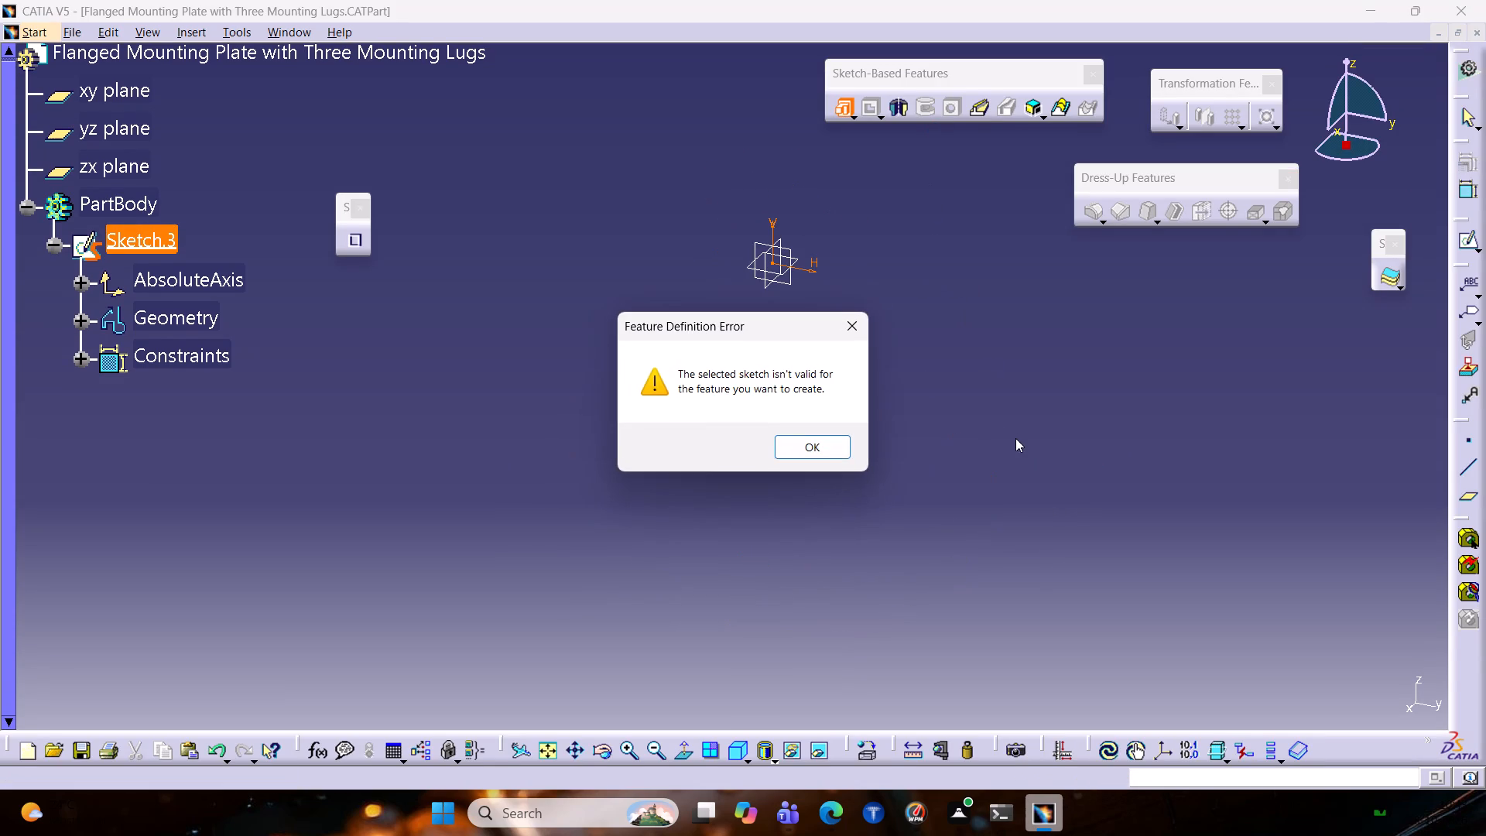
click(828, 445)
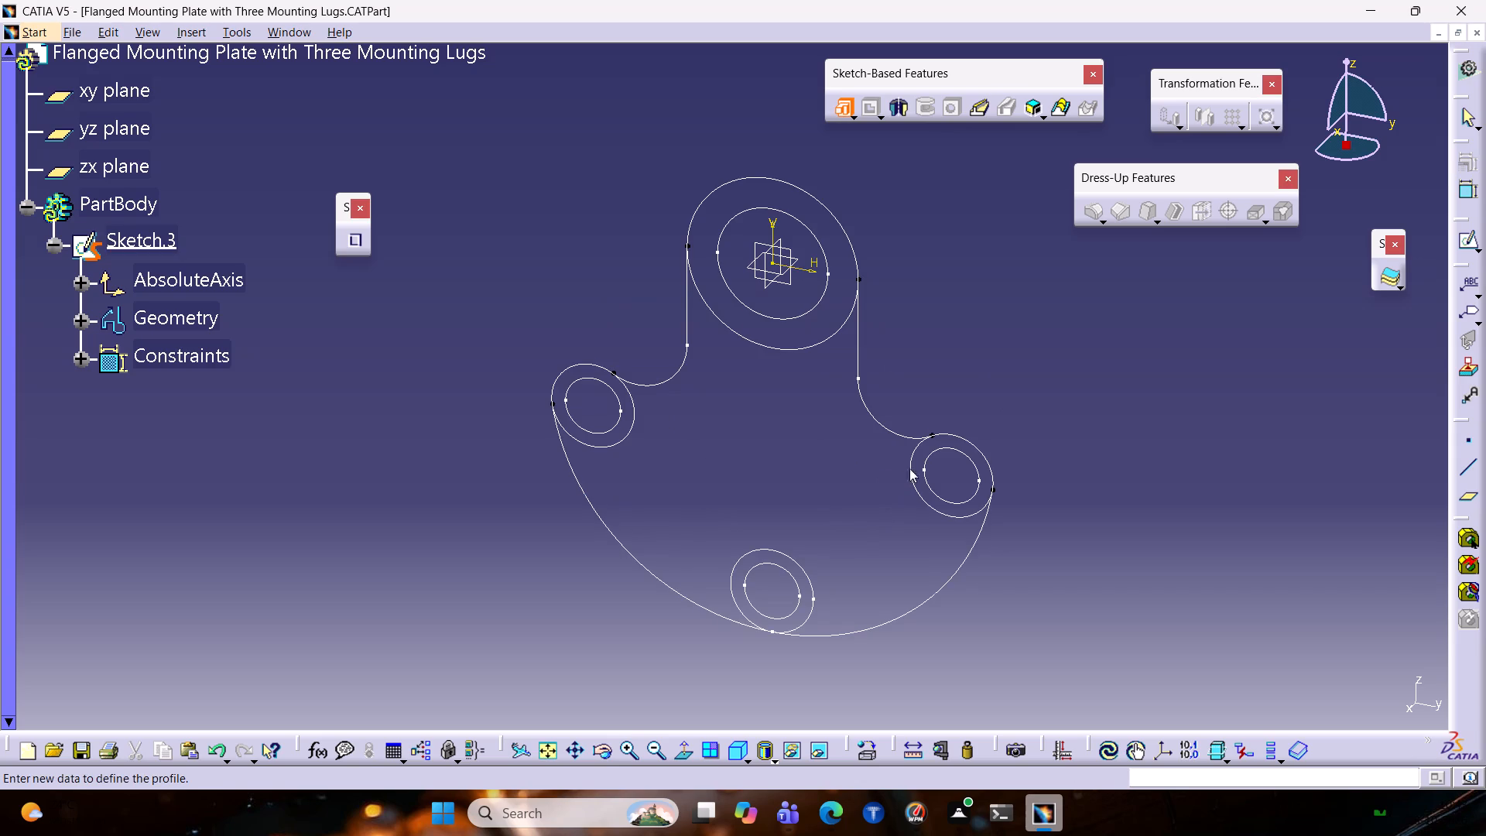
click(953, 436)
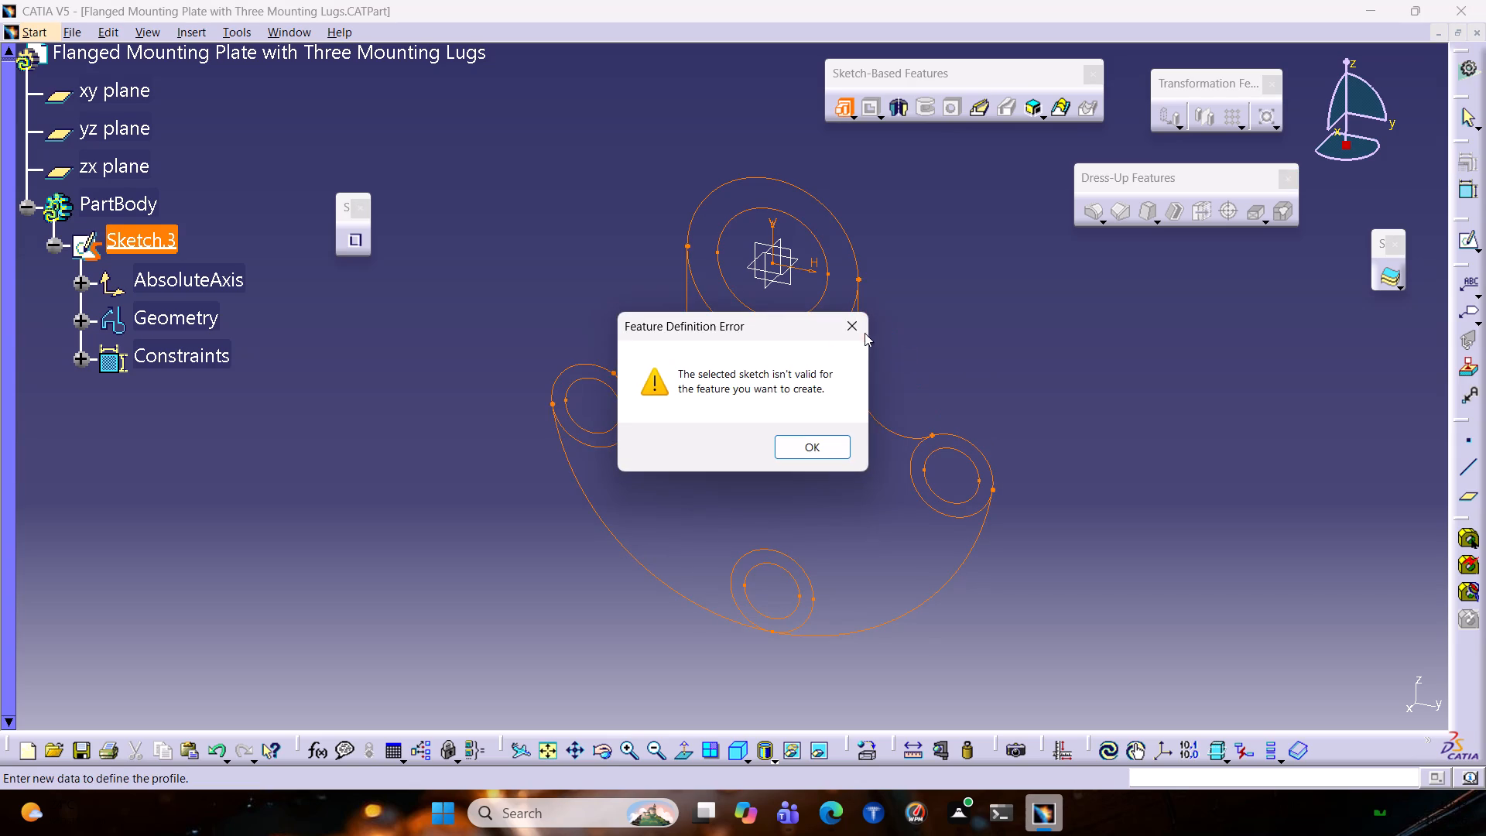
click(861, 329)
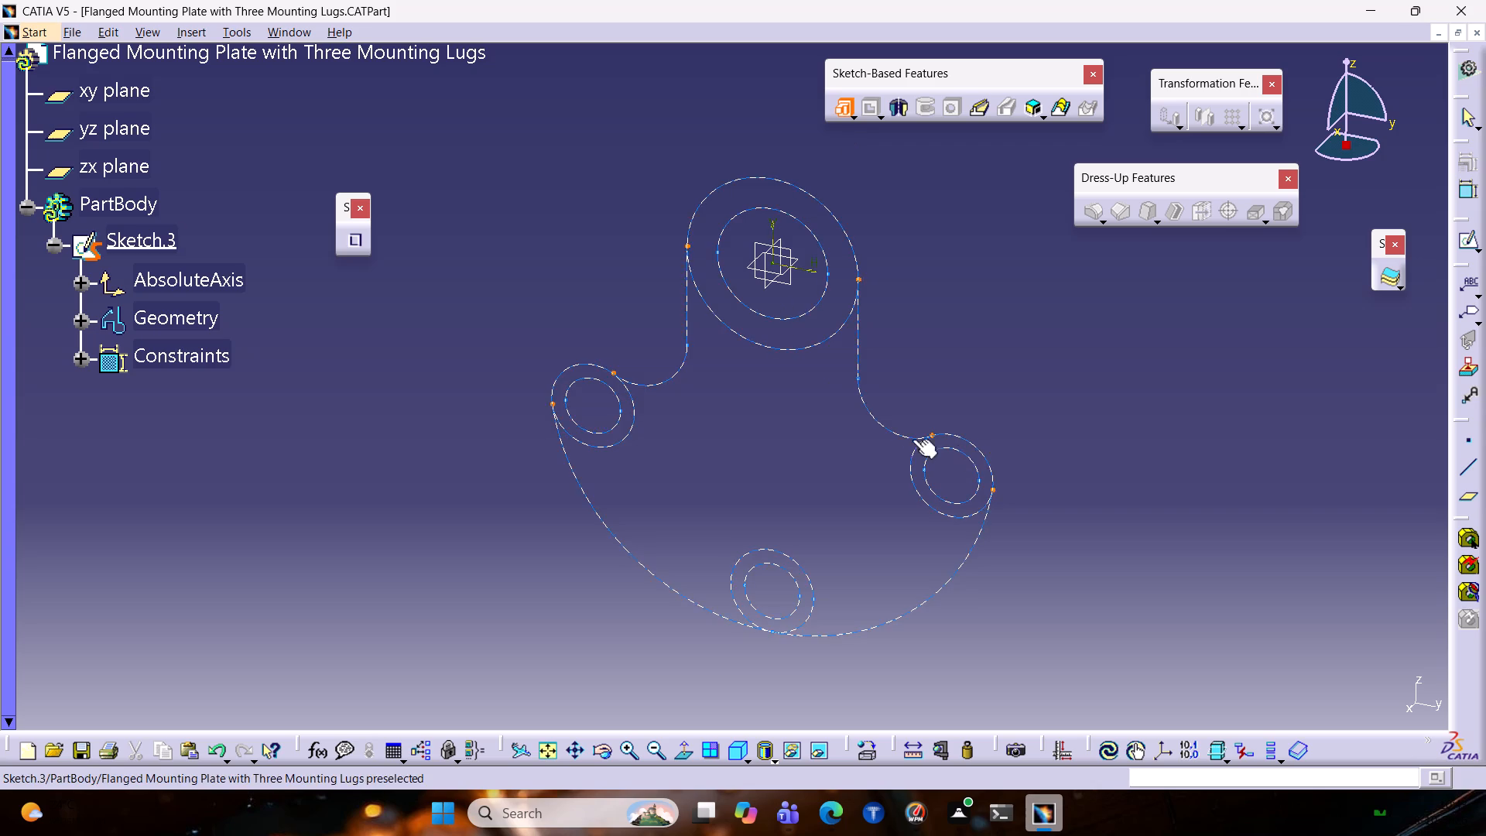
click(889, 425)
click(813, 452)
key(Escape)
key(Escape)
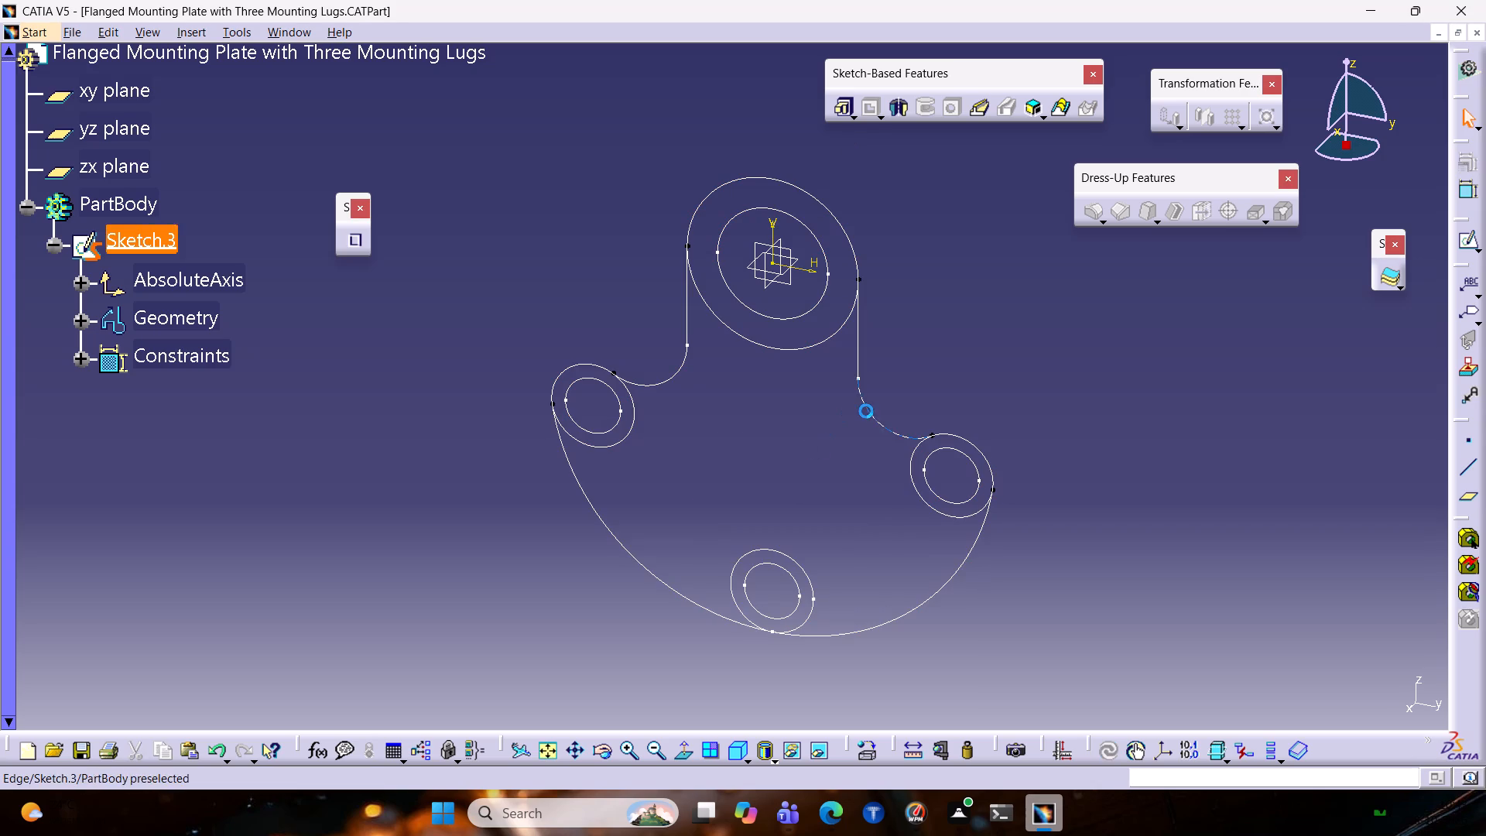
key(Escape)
Reopen the plate sketch and make the right-hand concave fillet arc tangent to the right lug's outline arc.
click(866, 409)
double_click(866, 409)
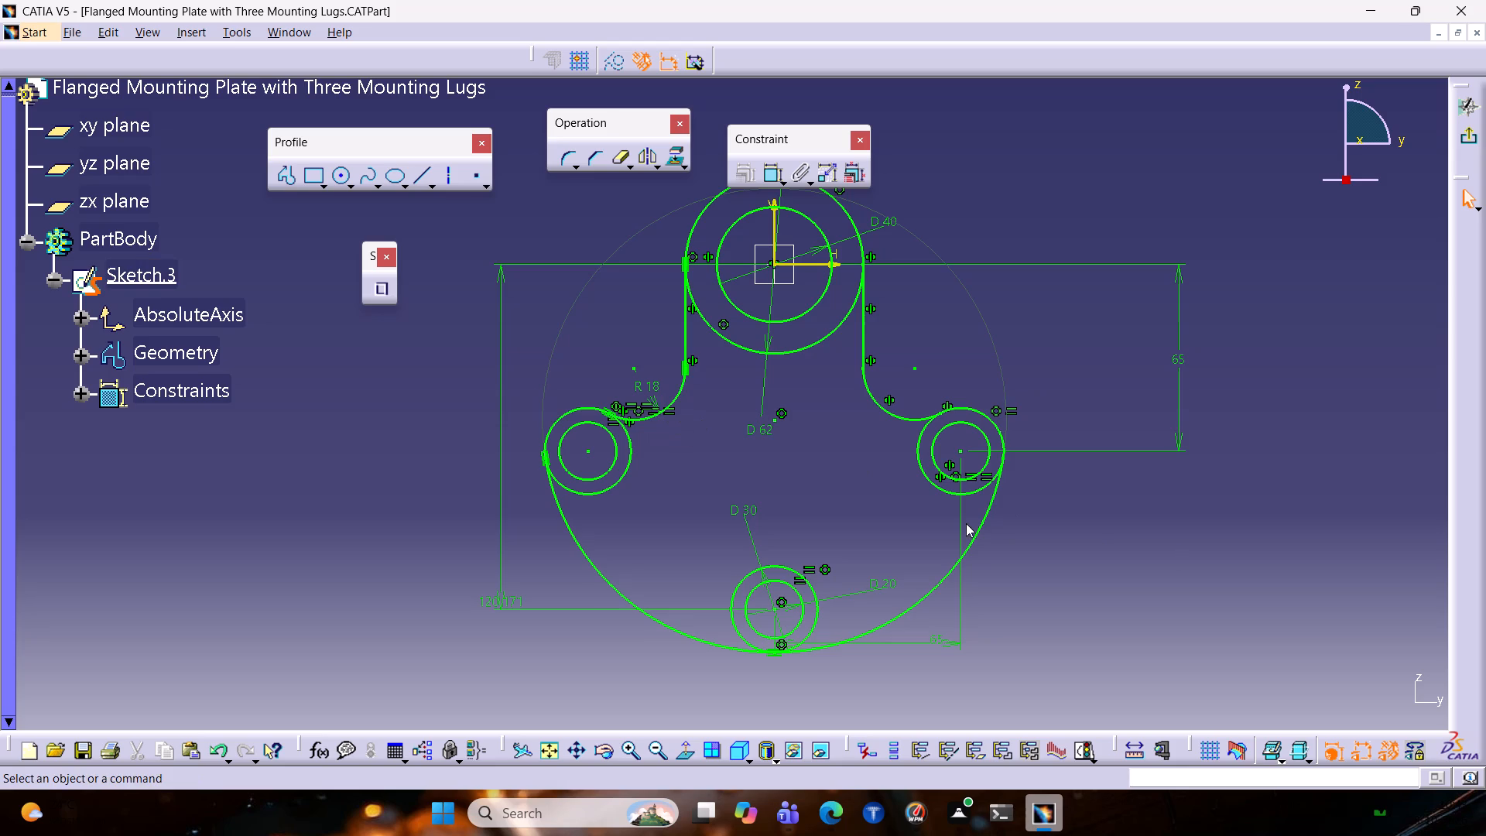
click(895, 420)
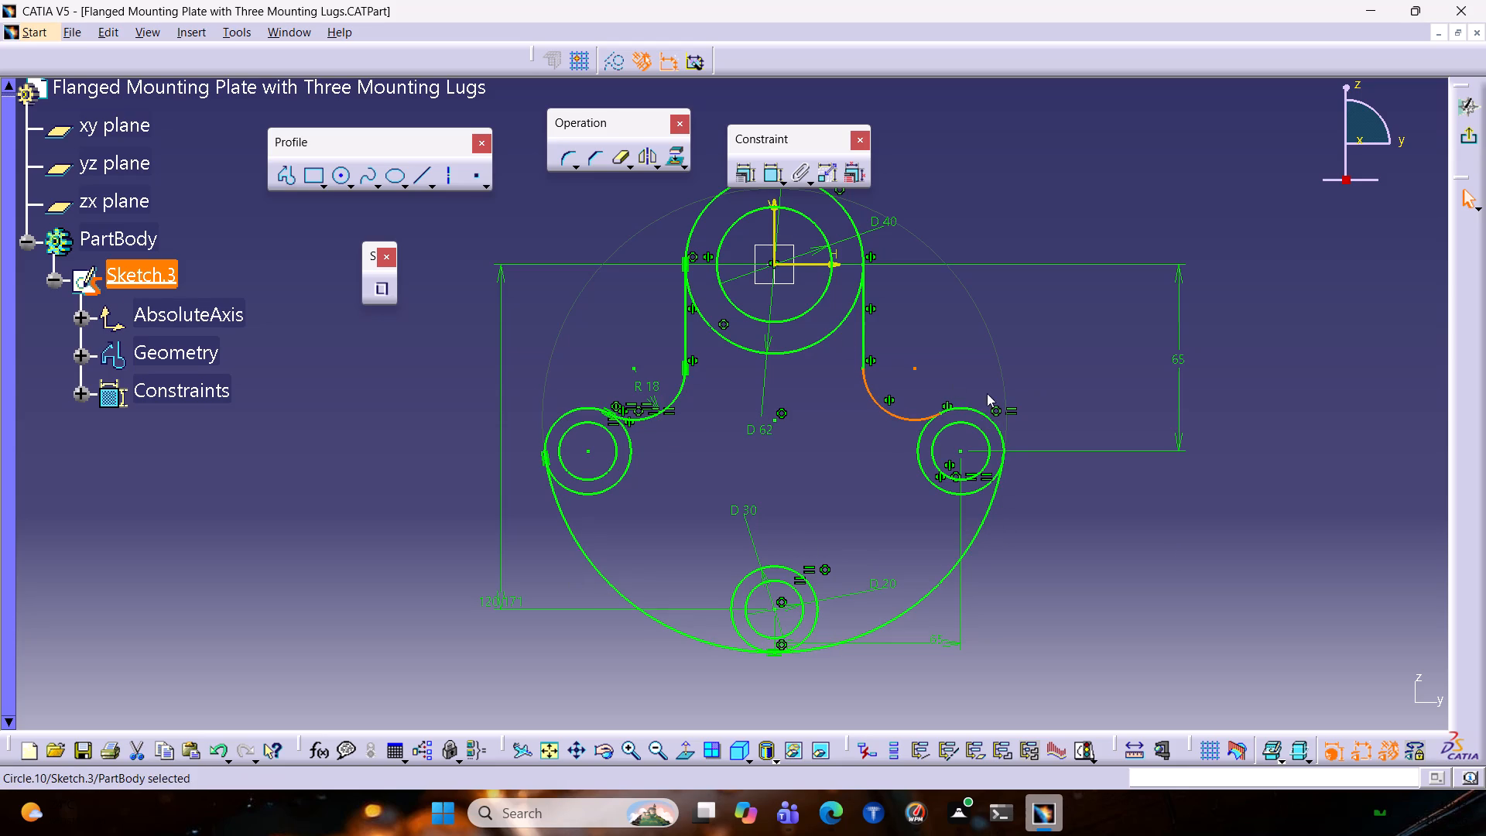
ctrl+click(974, 409)
click(748, 177)
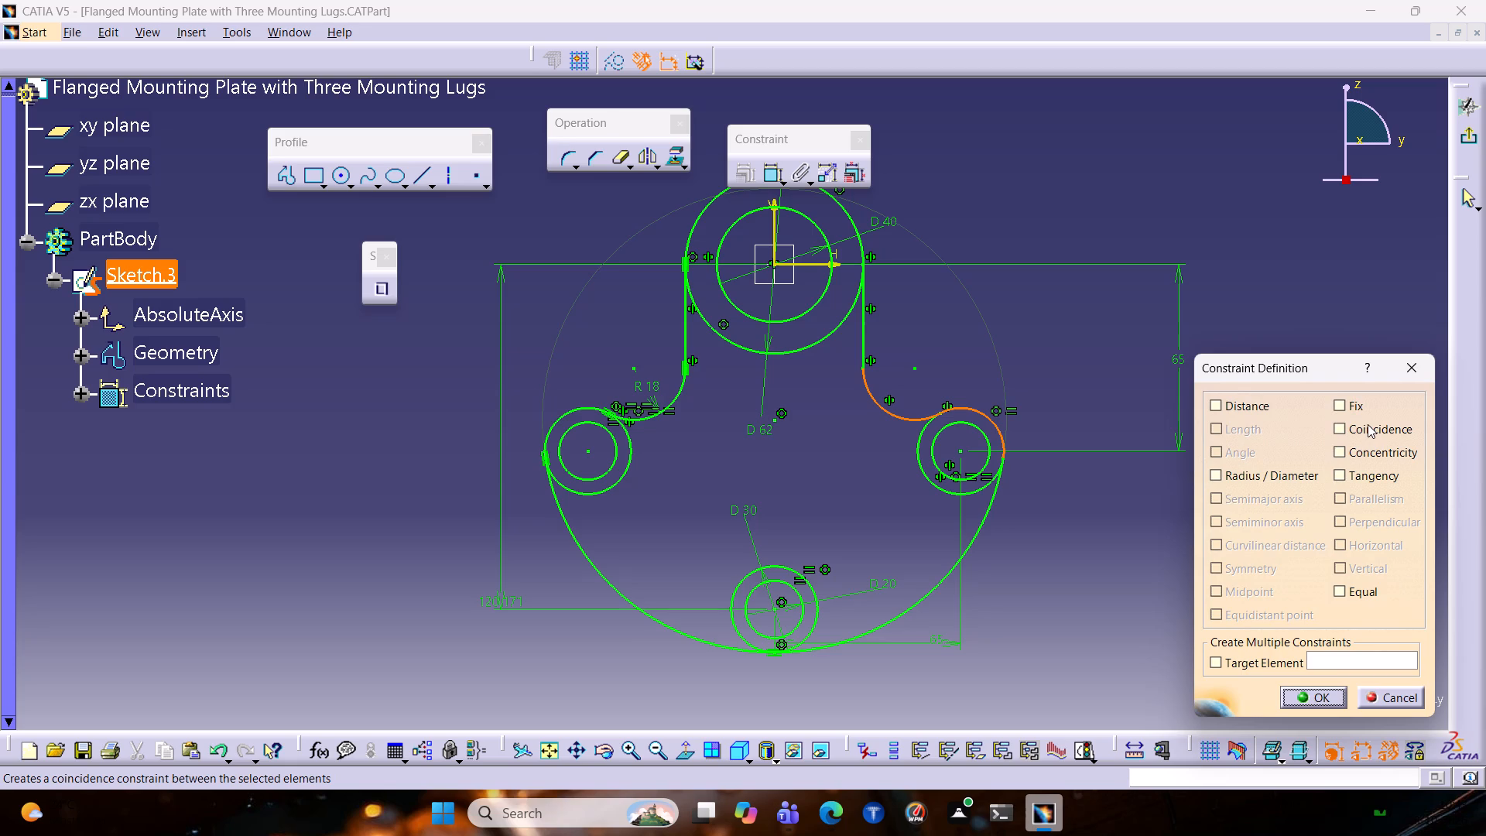
click(1340, 474)
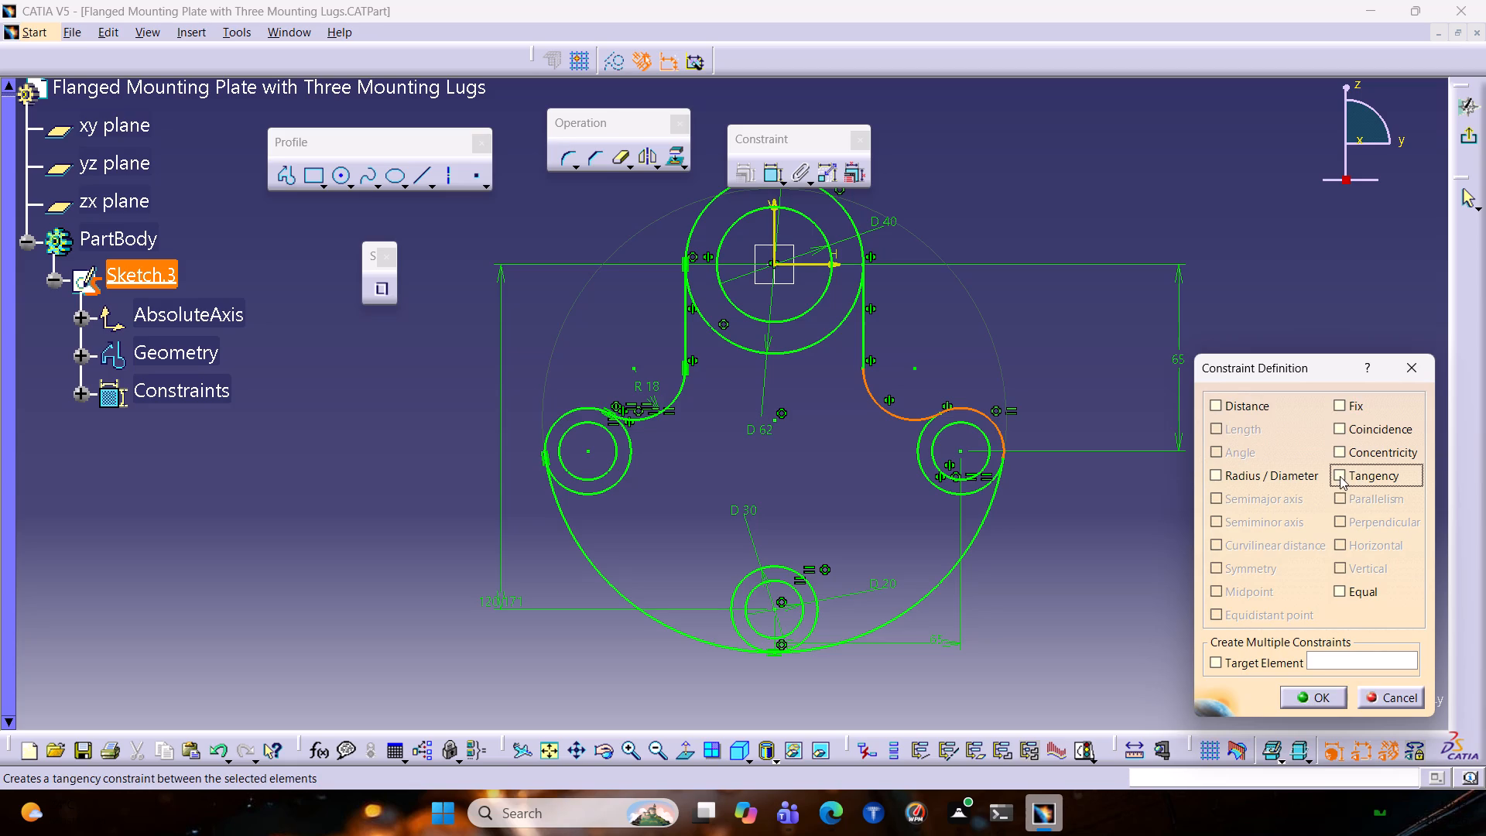
click(1327, 690)
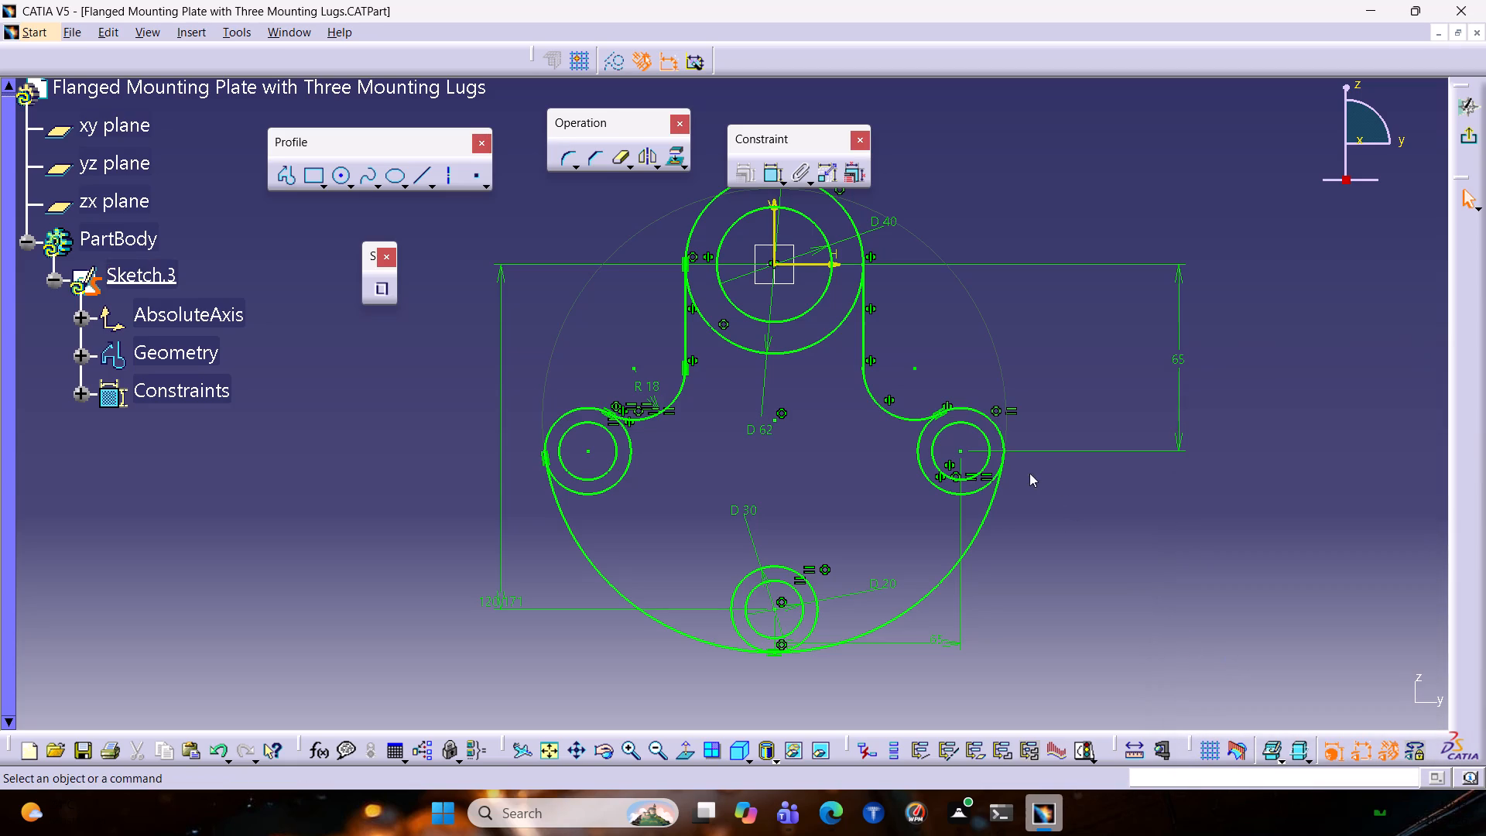
Make the right lug's outline arc tangent to the plate's large lower arc, and check the sketch solving status.
click(1004, 443)
ctrl+click(1004, 476)
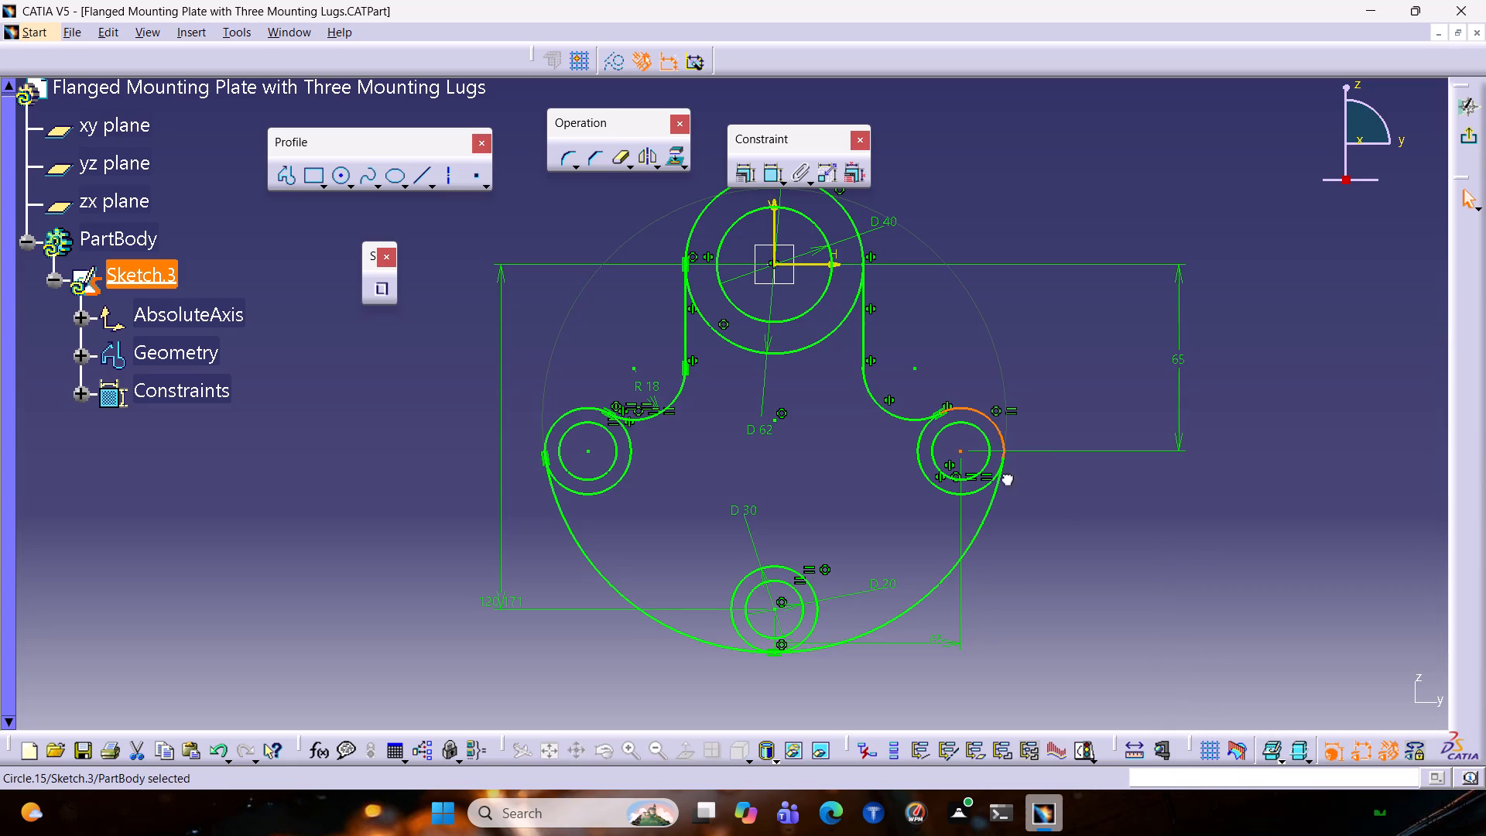
ctrl+click(983, 528)
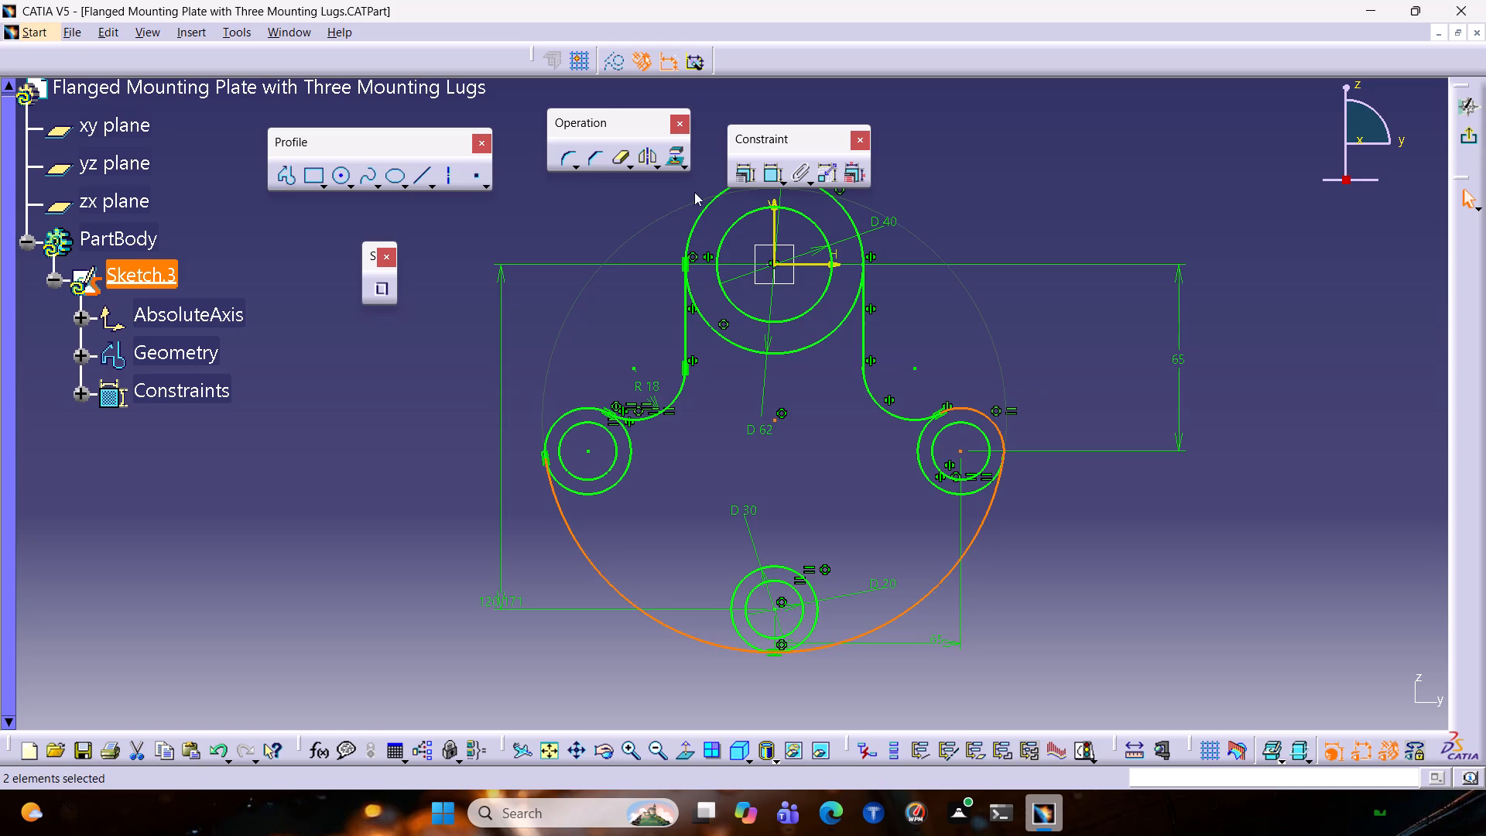
click(740, 172)
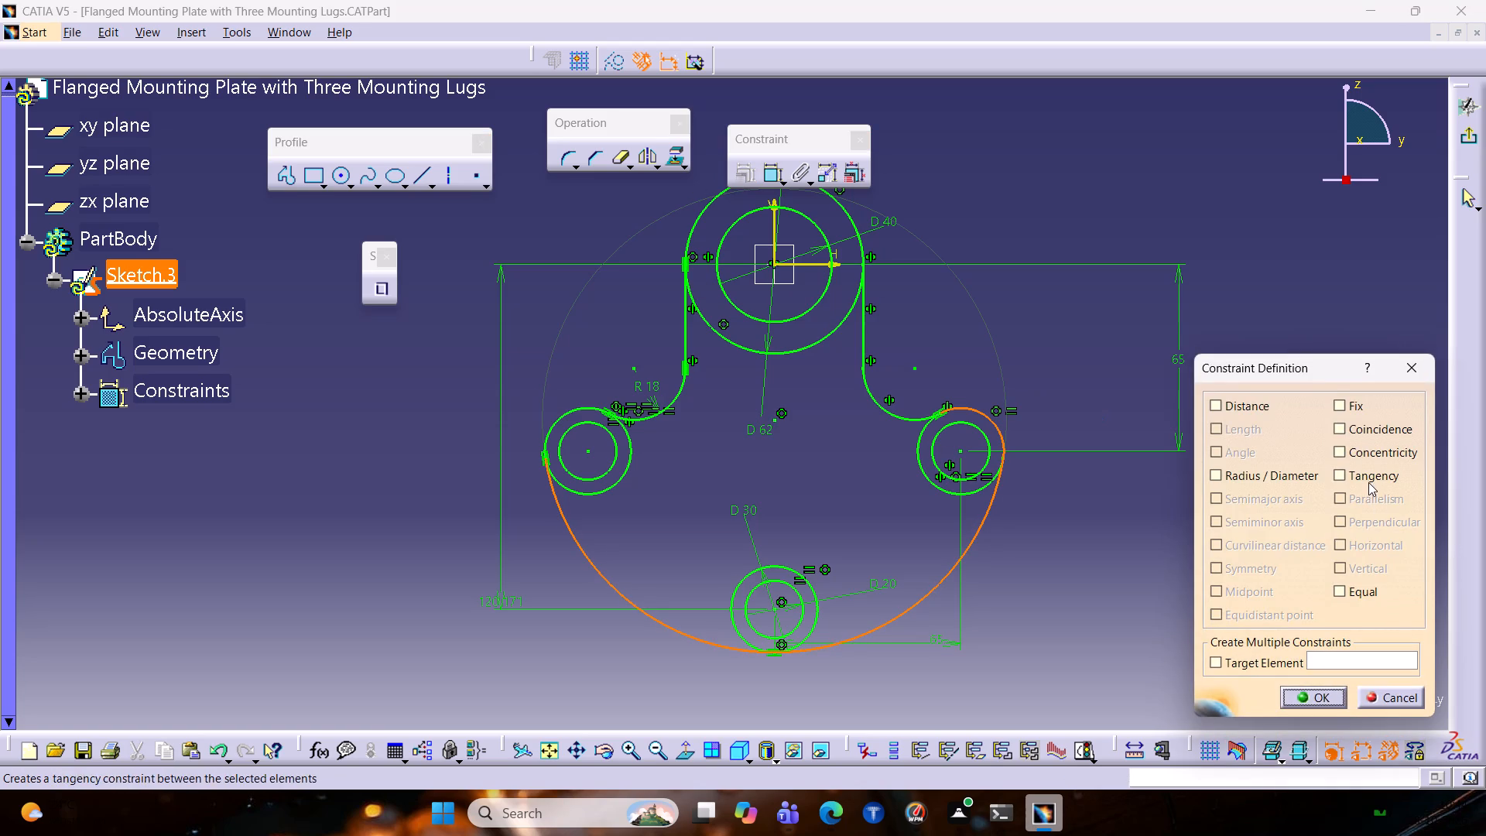
click(1368, 479)
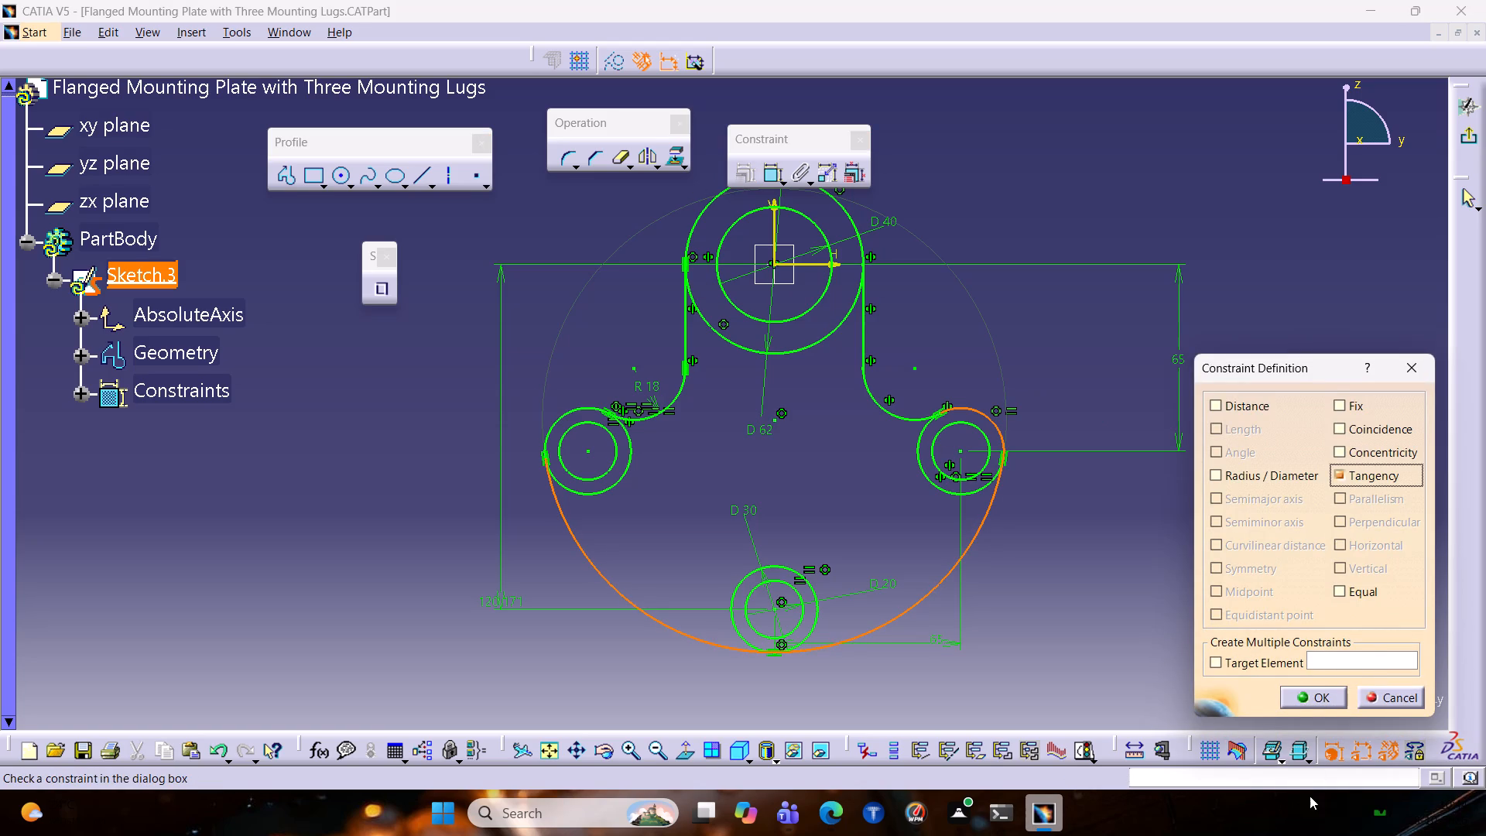
click(1296, 699)
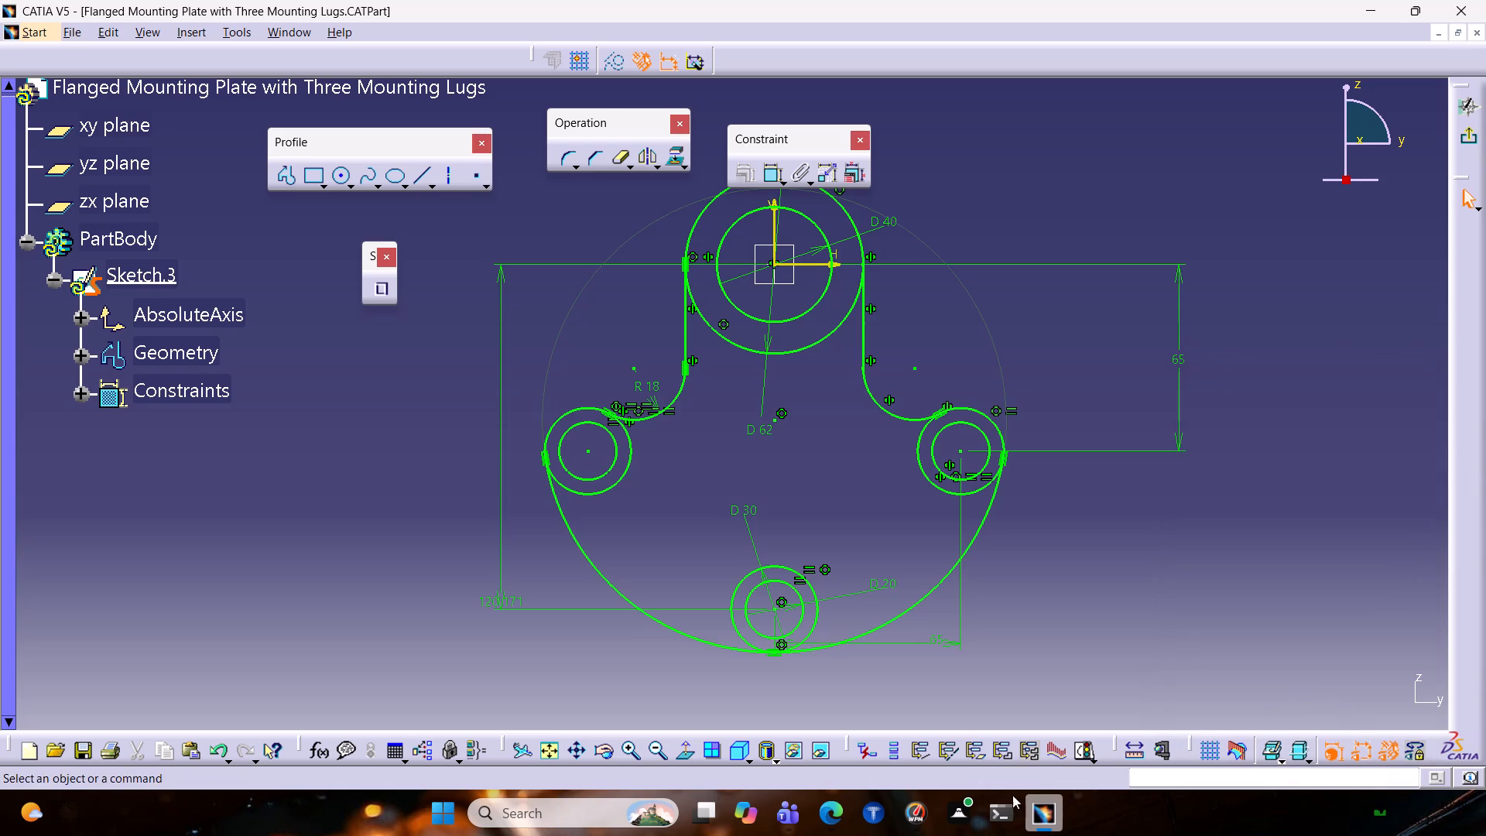
click(1074, 752)
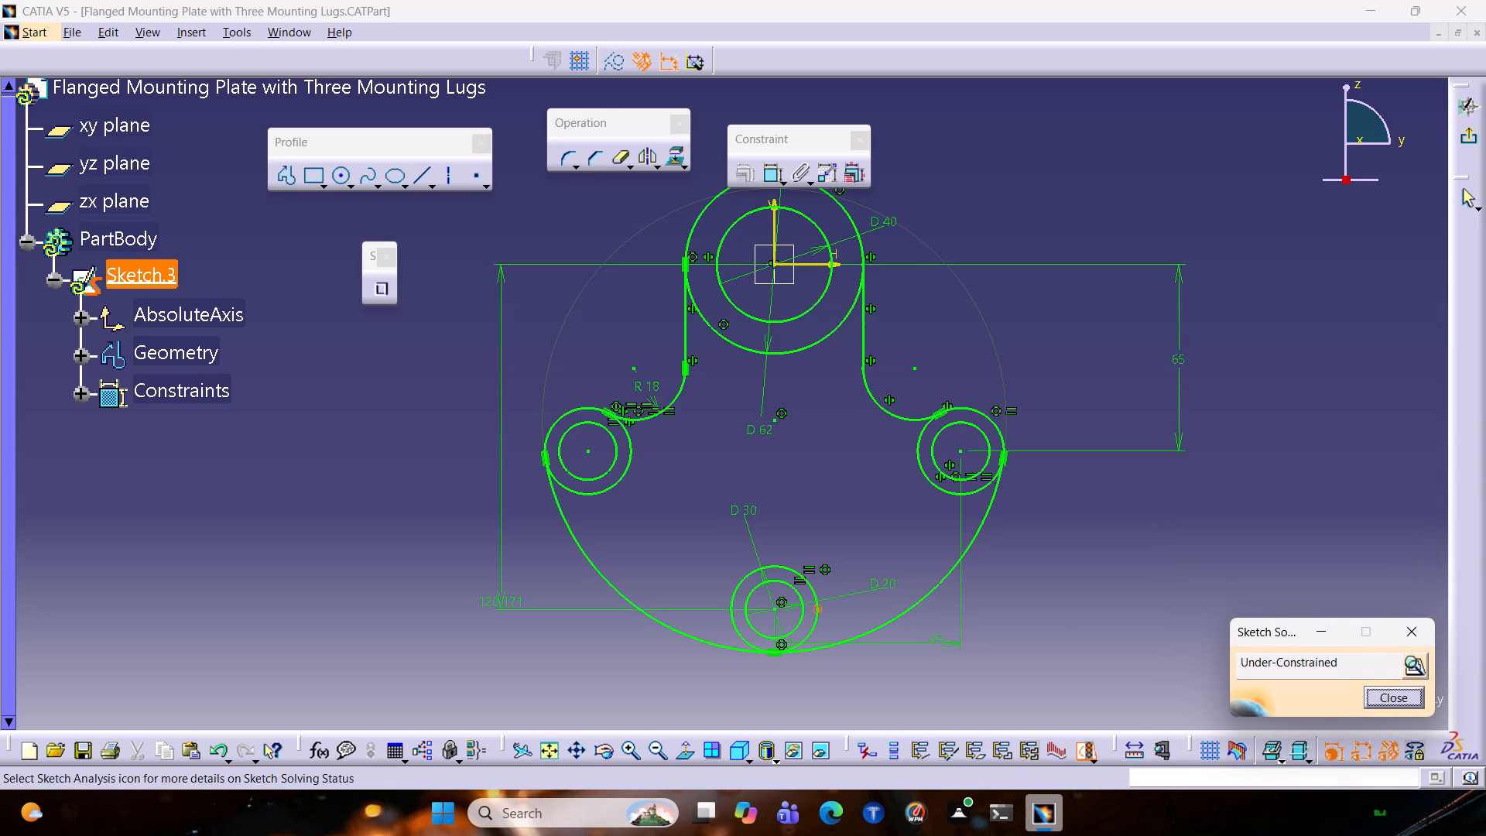
click(1408, 637)
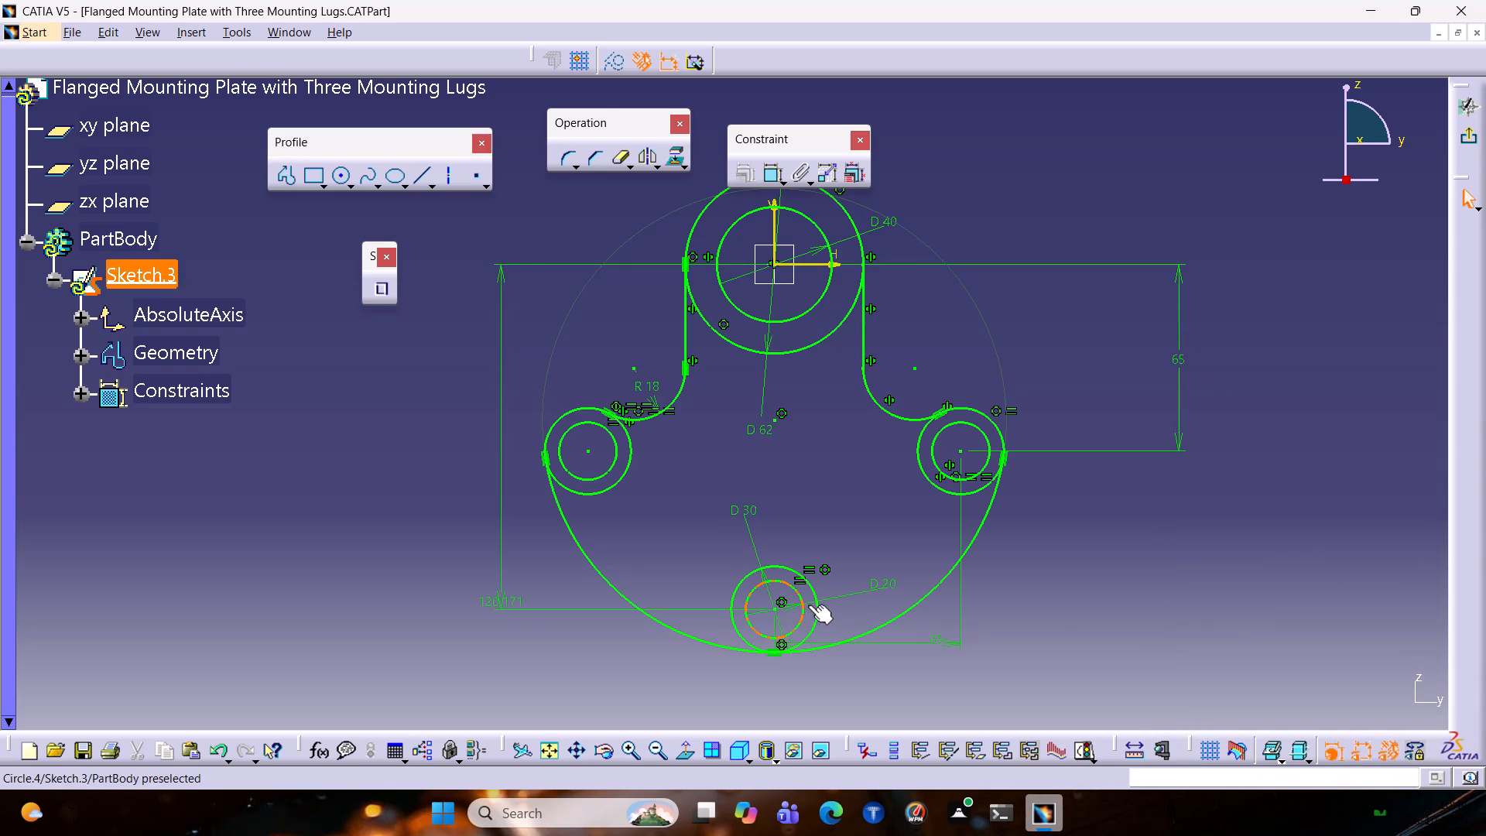
Delete the longer part of the lower lug's split outer circle and turn the remaining arc into a full circle with Close Arc.
click(818, 609)
key(Delete)
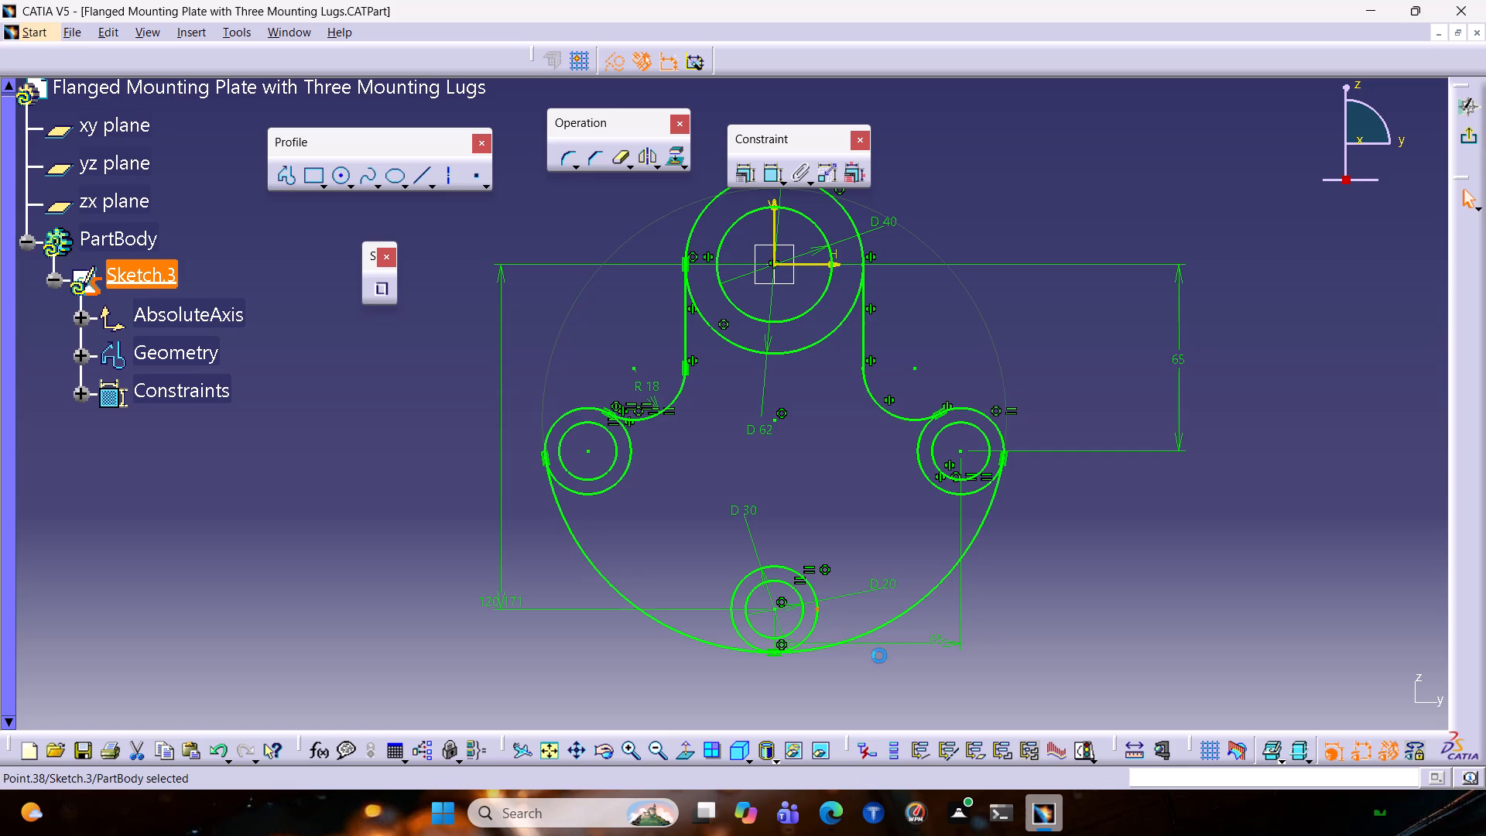
click(817, 622)
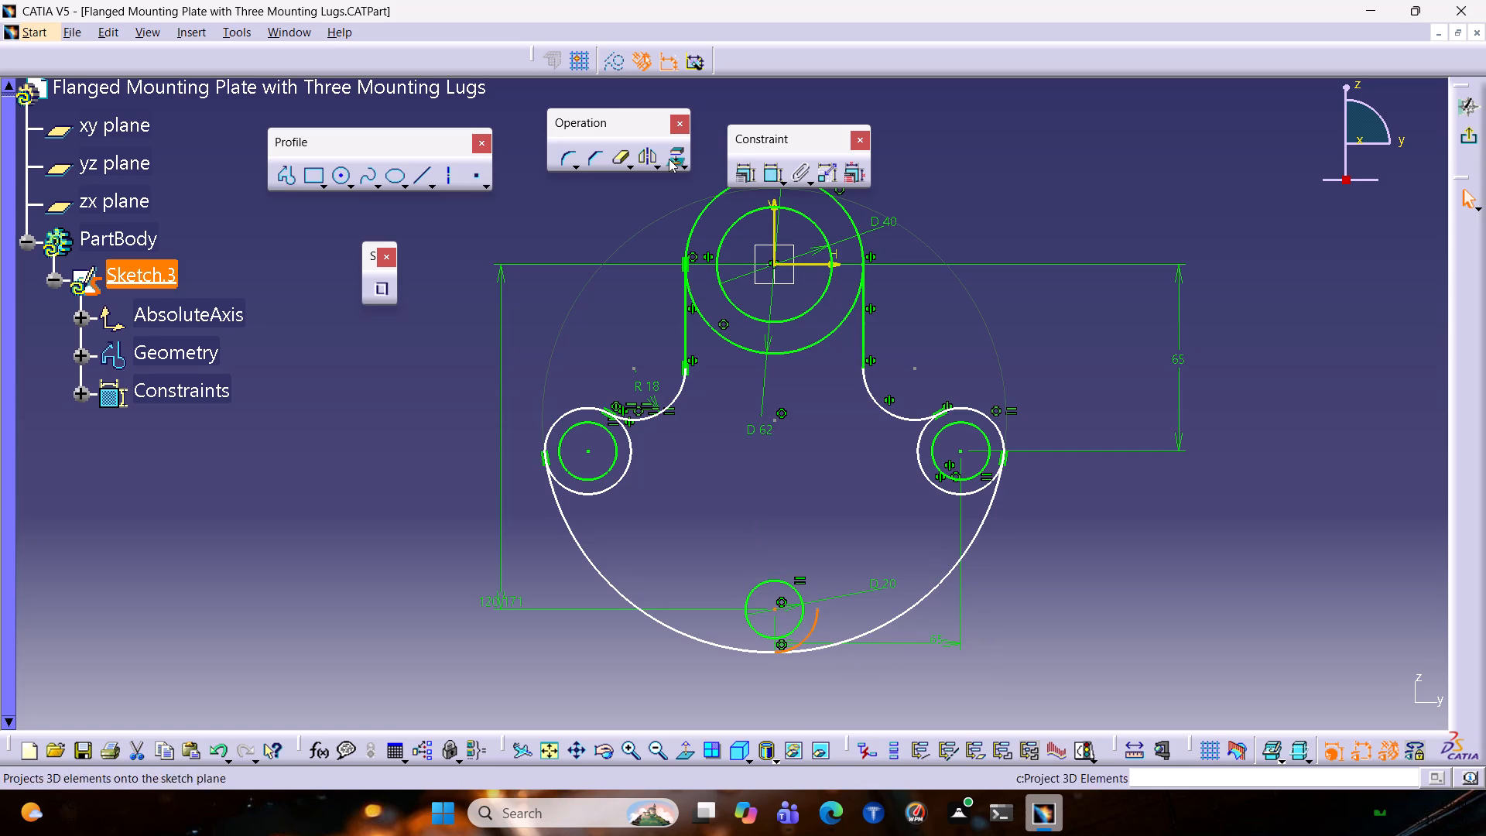
click(629, 164)
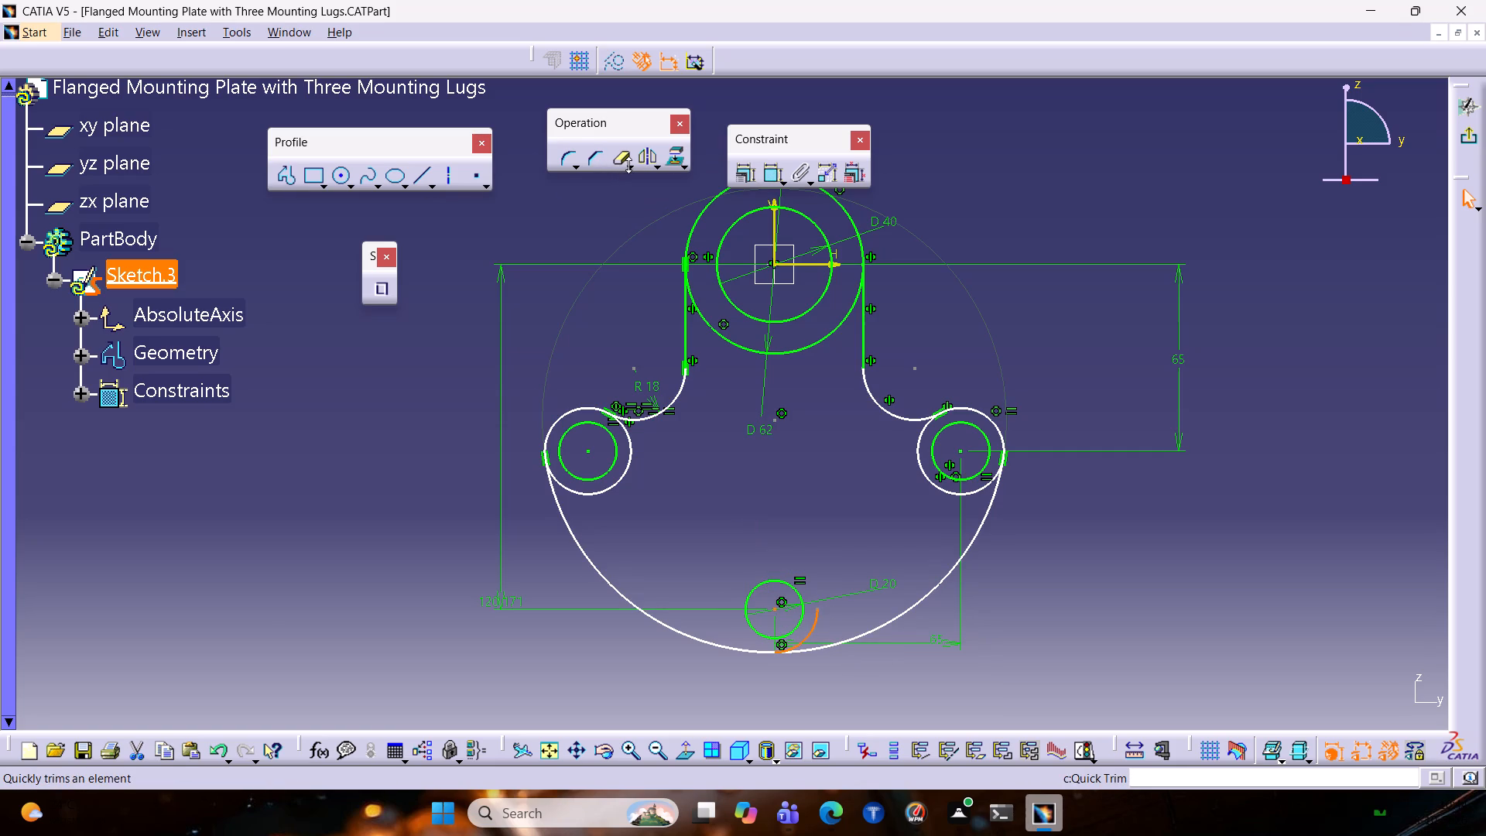
click(628, 165)
click(628, 165)
click(628, 165)
click(628, 165)
click(628, 164)
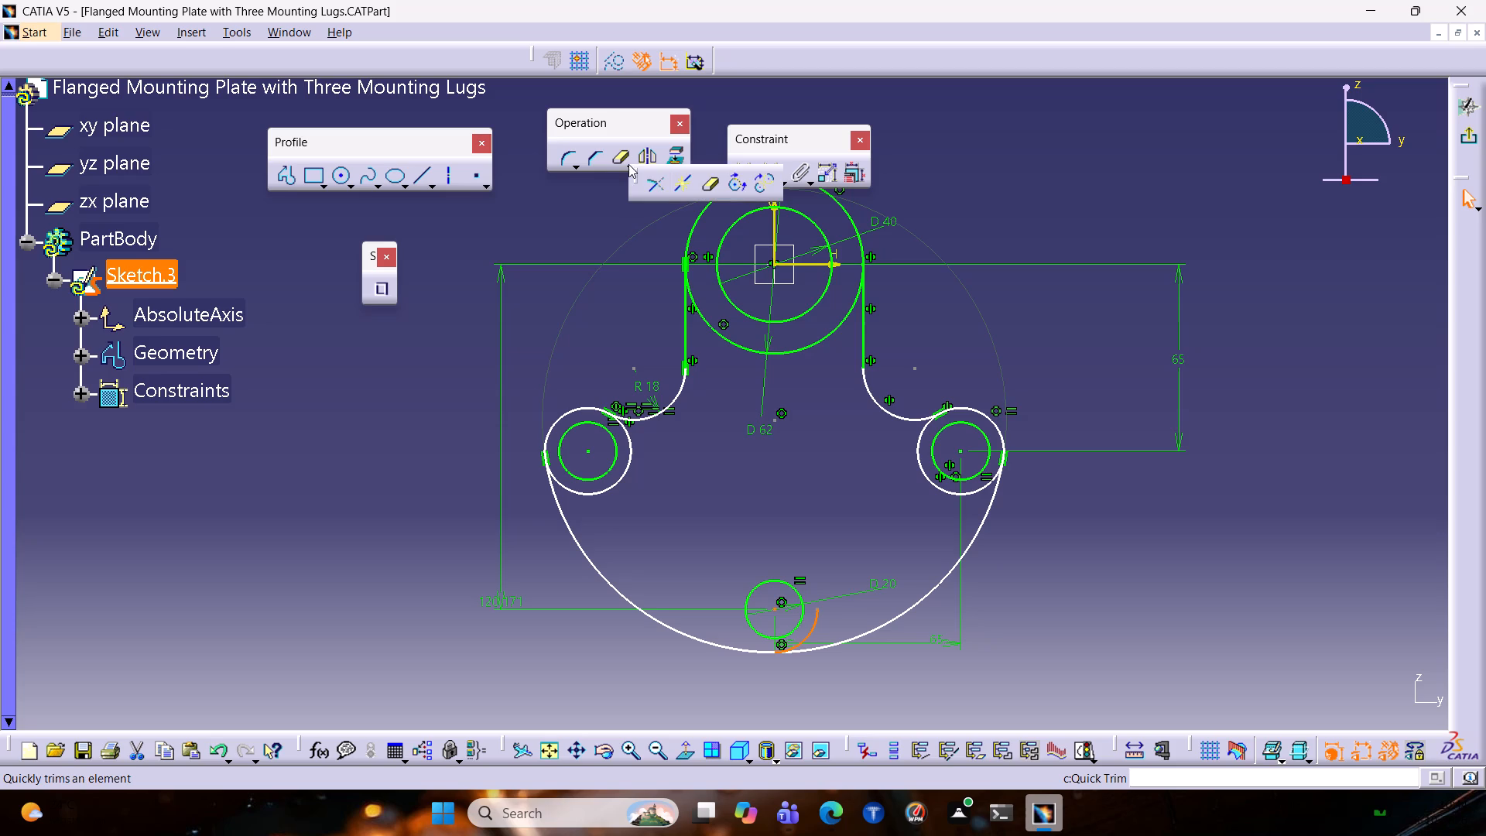
click(734, 183)
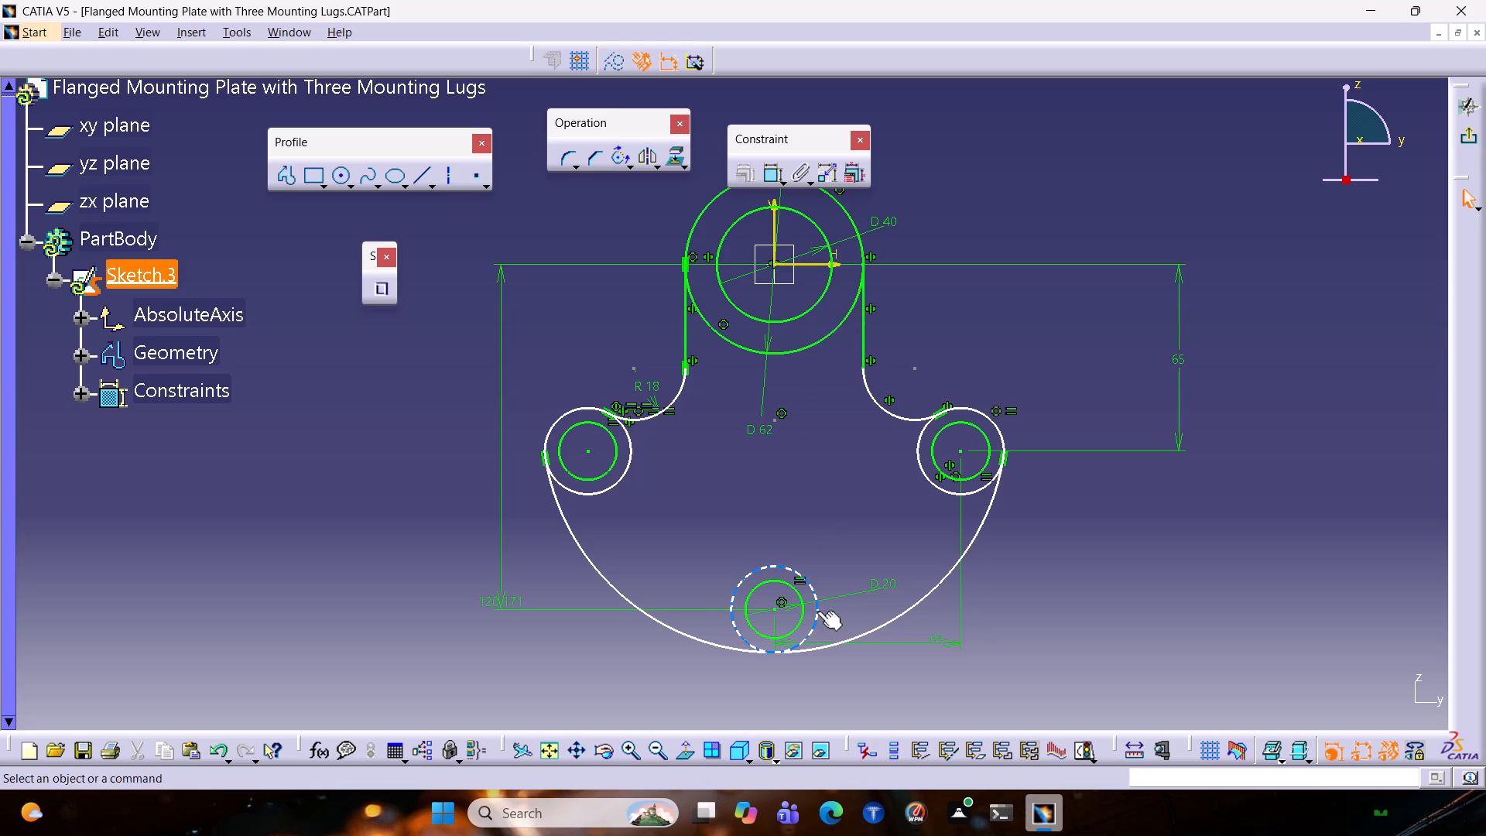
Dimension the diameter of the lower lug's outer circle.
click(772, 163)
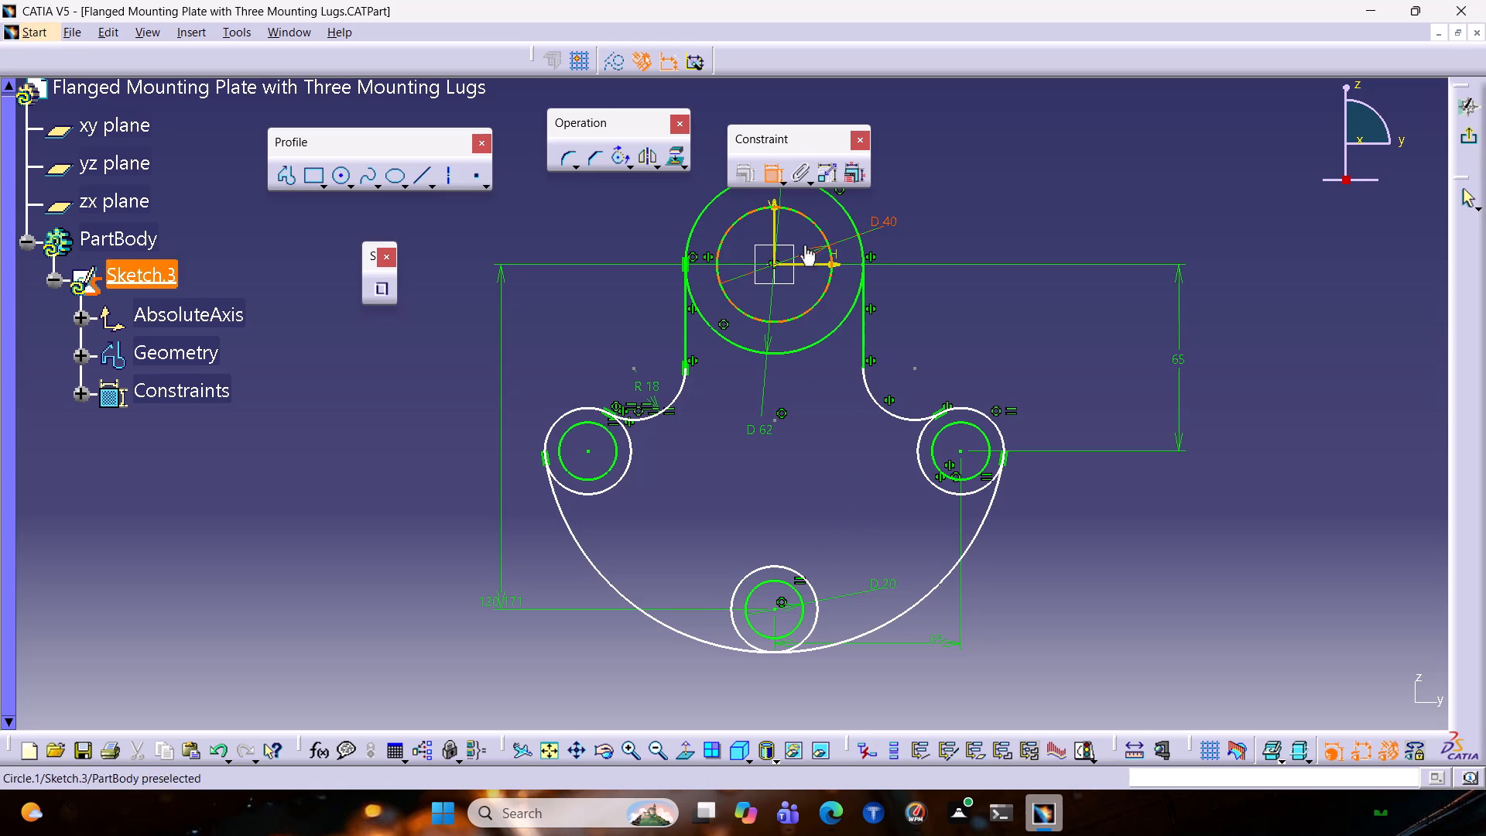
click(817, 619)
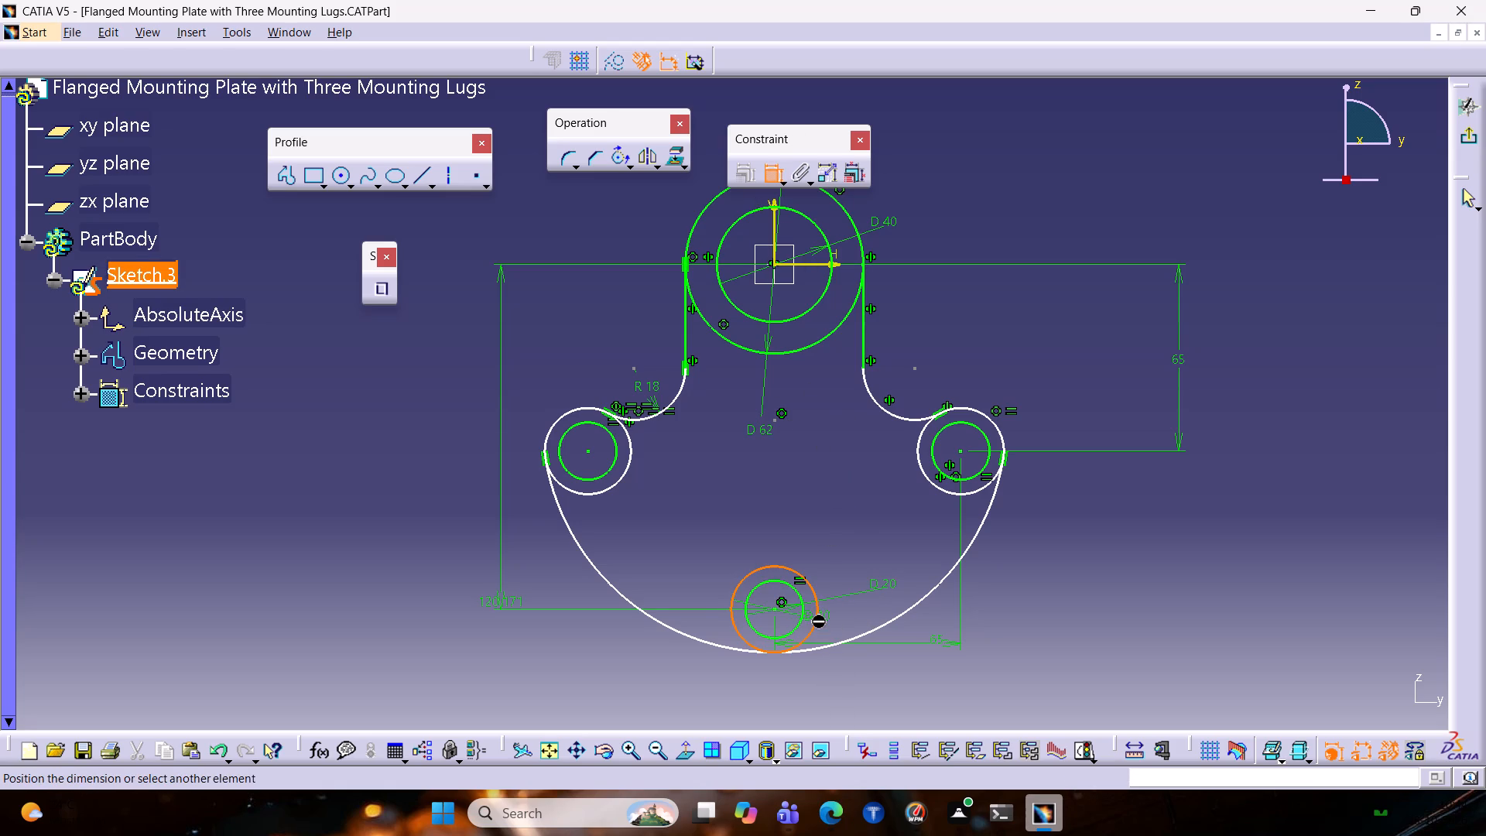
click(844, 675)
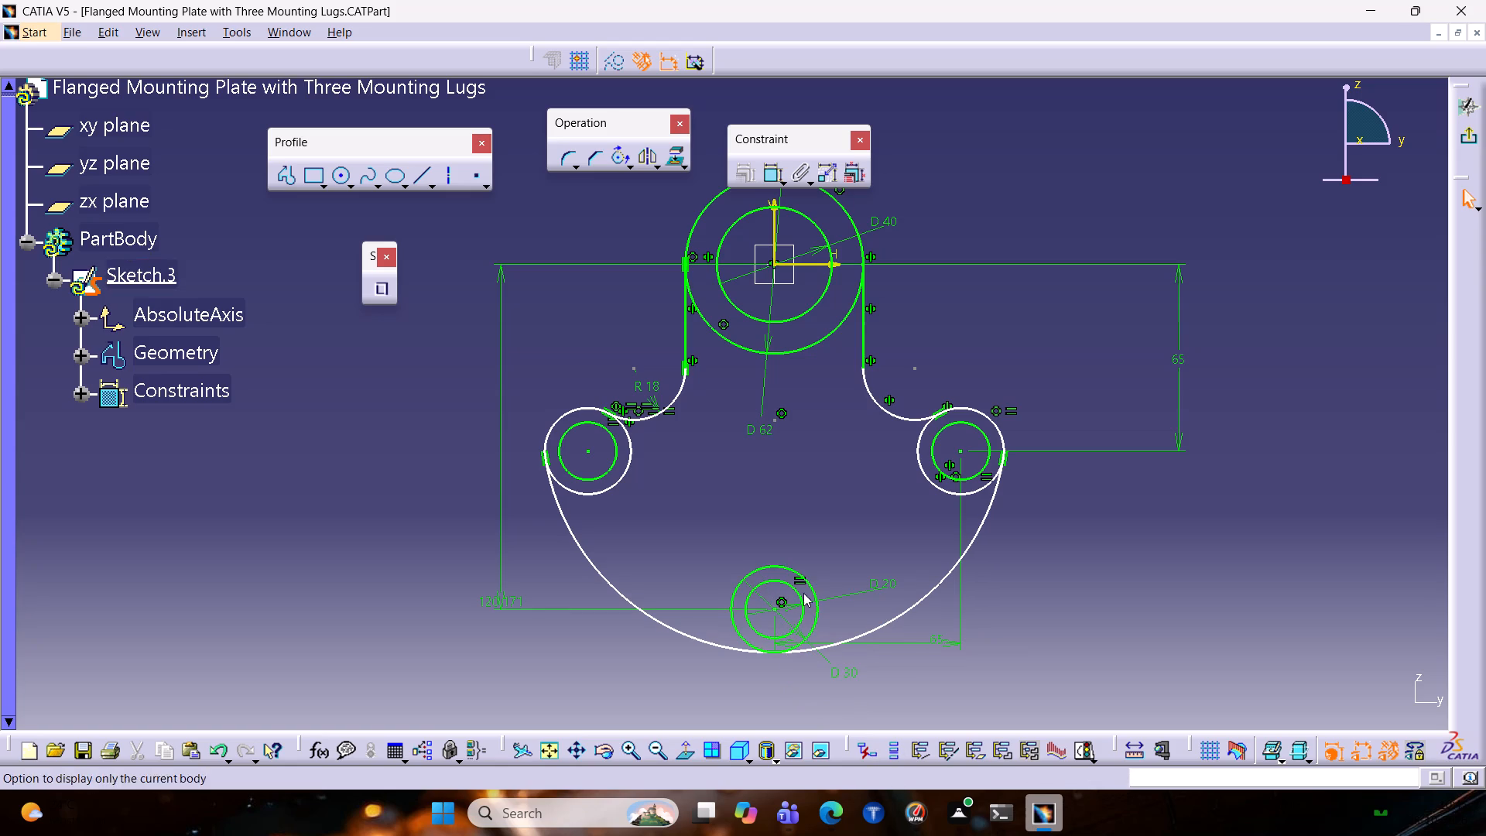
Apply an Equal constraint to the lower lug's outer circle and the outer and outline arcs of both side lugs.
click(808, 581)
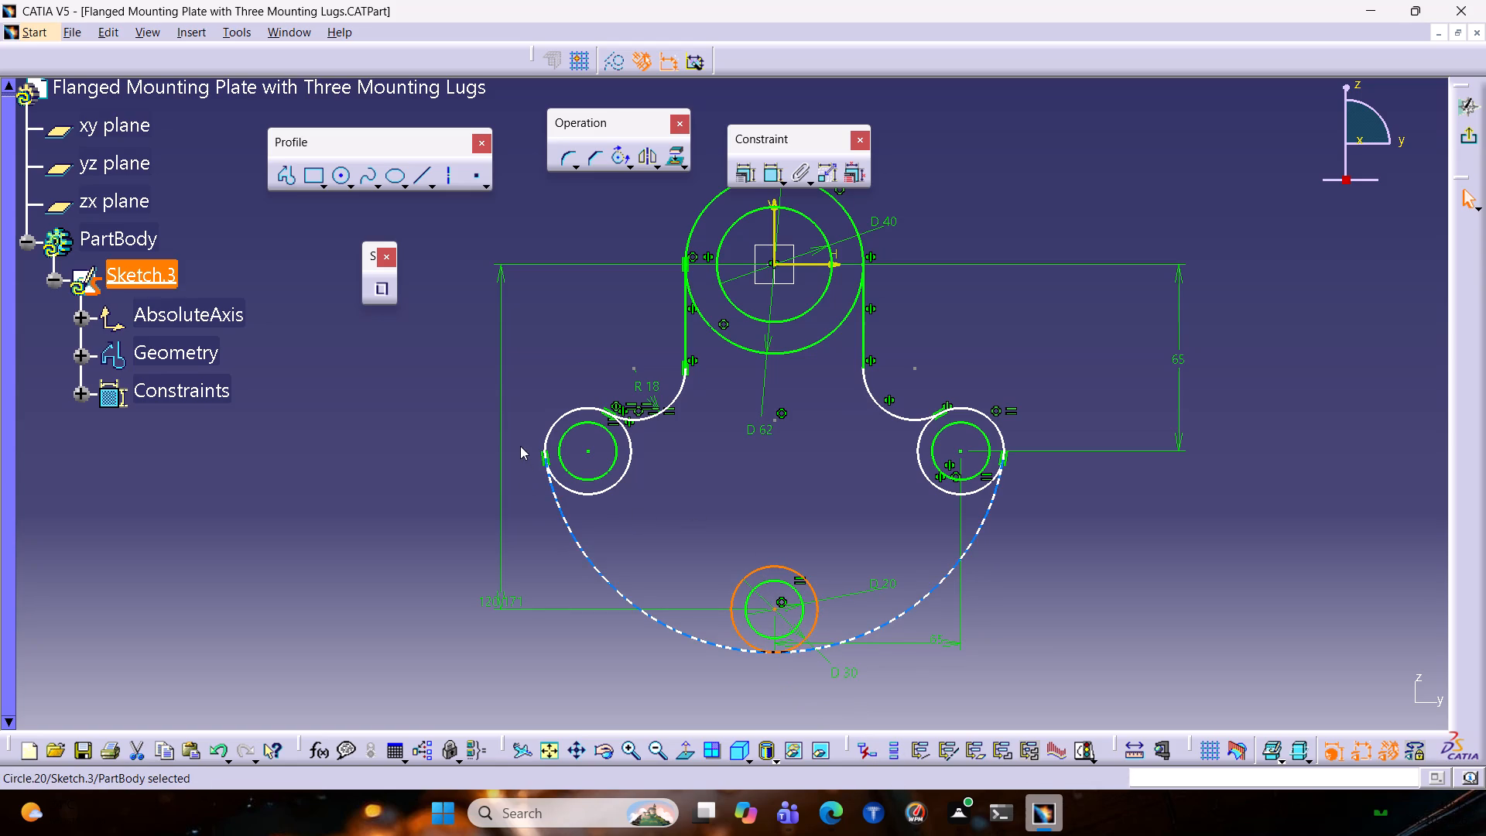
ctrl+click(600, 488)
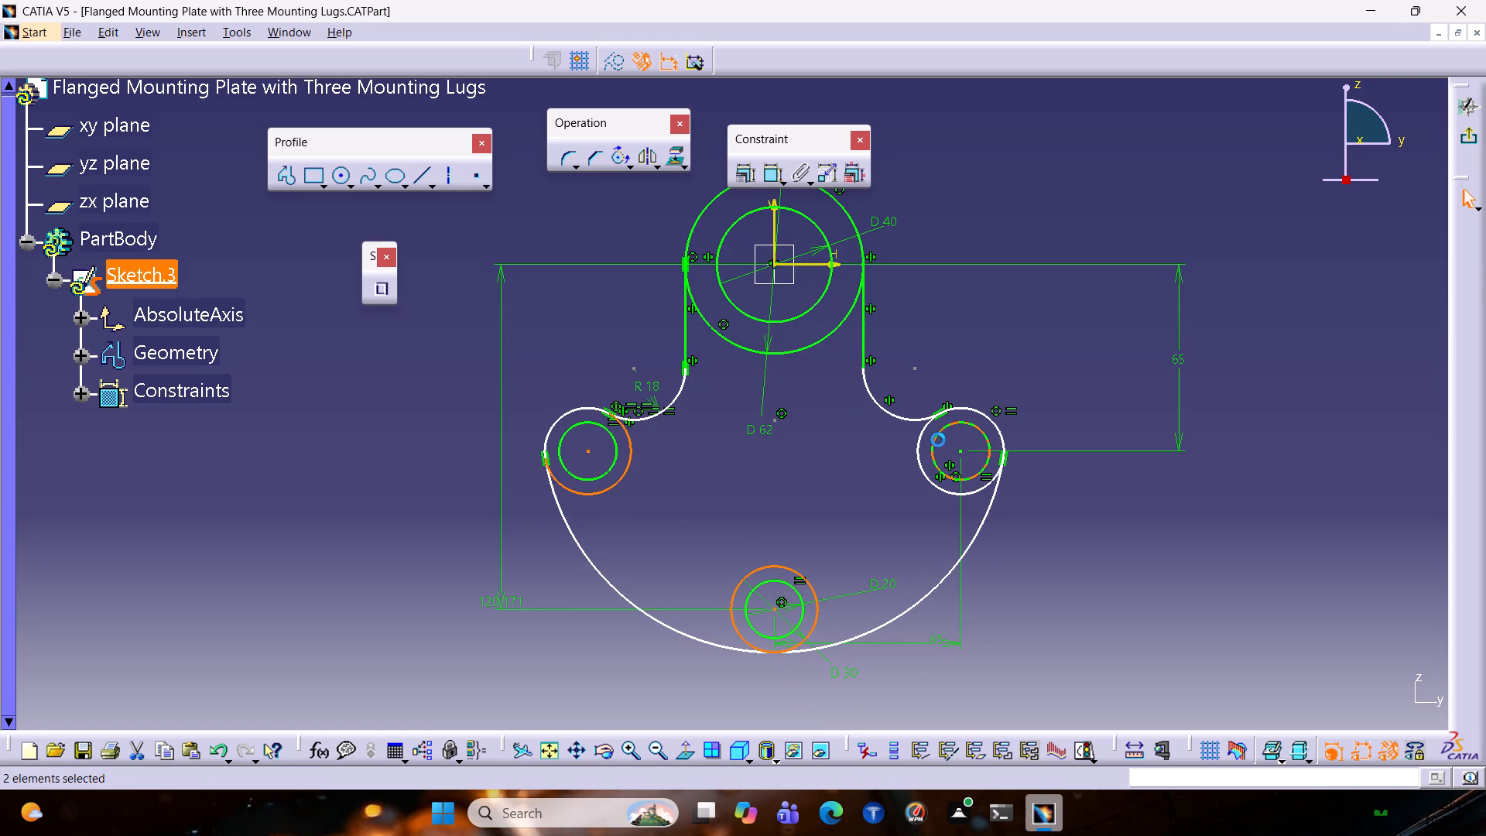
ctrl+click(924, 470)
ctrl+click(998, 424)
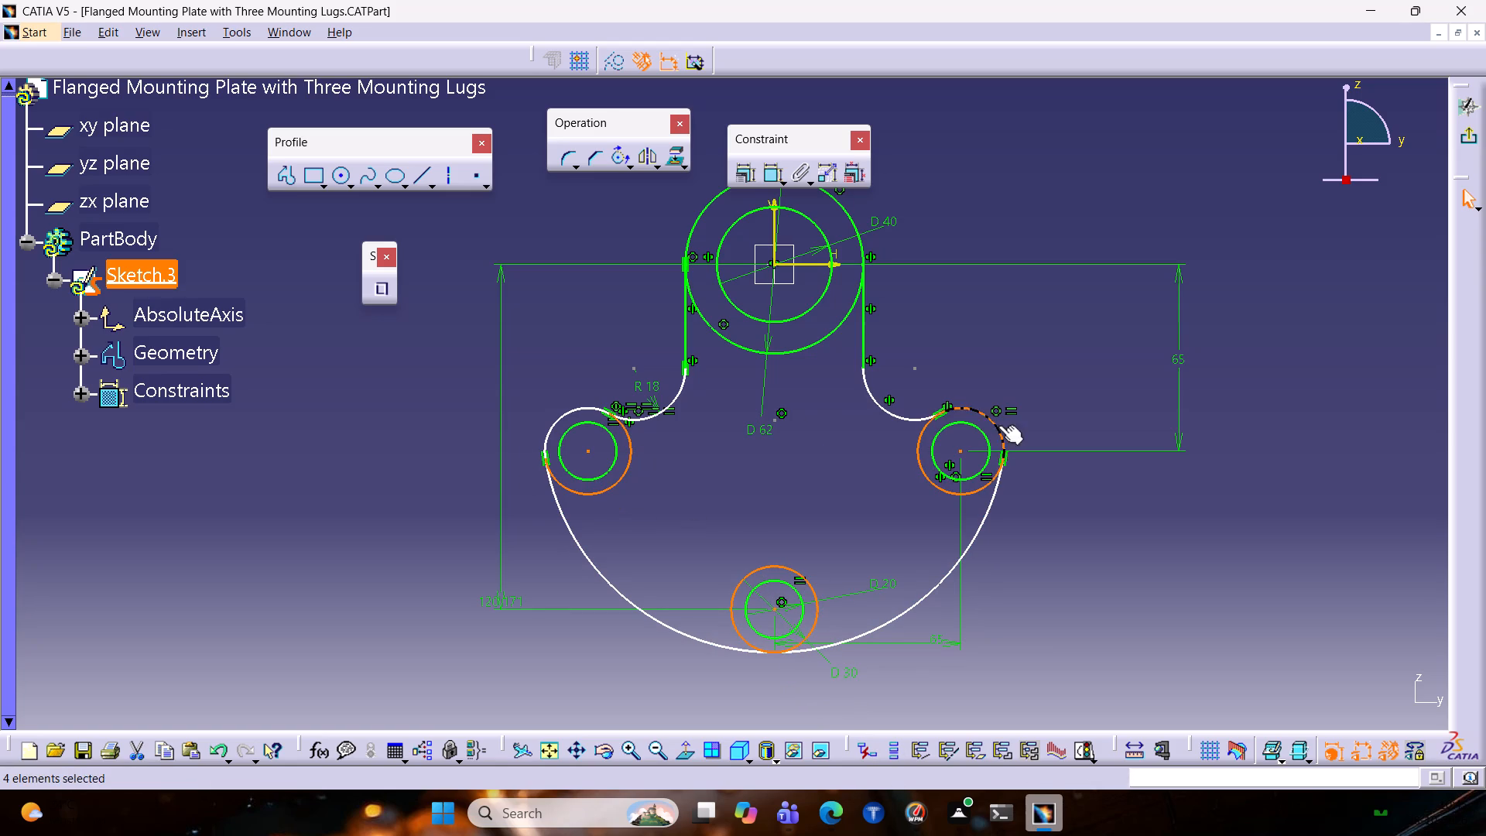
ctrl+click(588, 408)
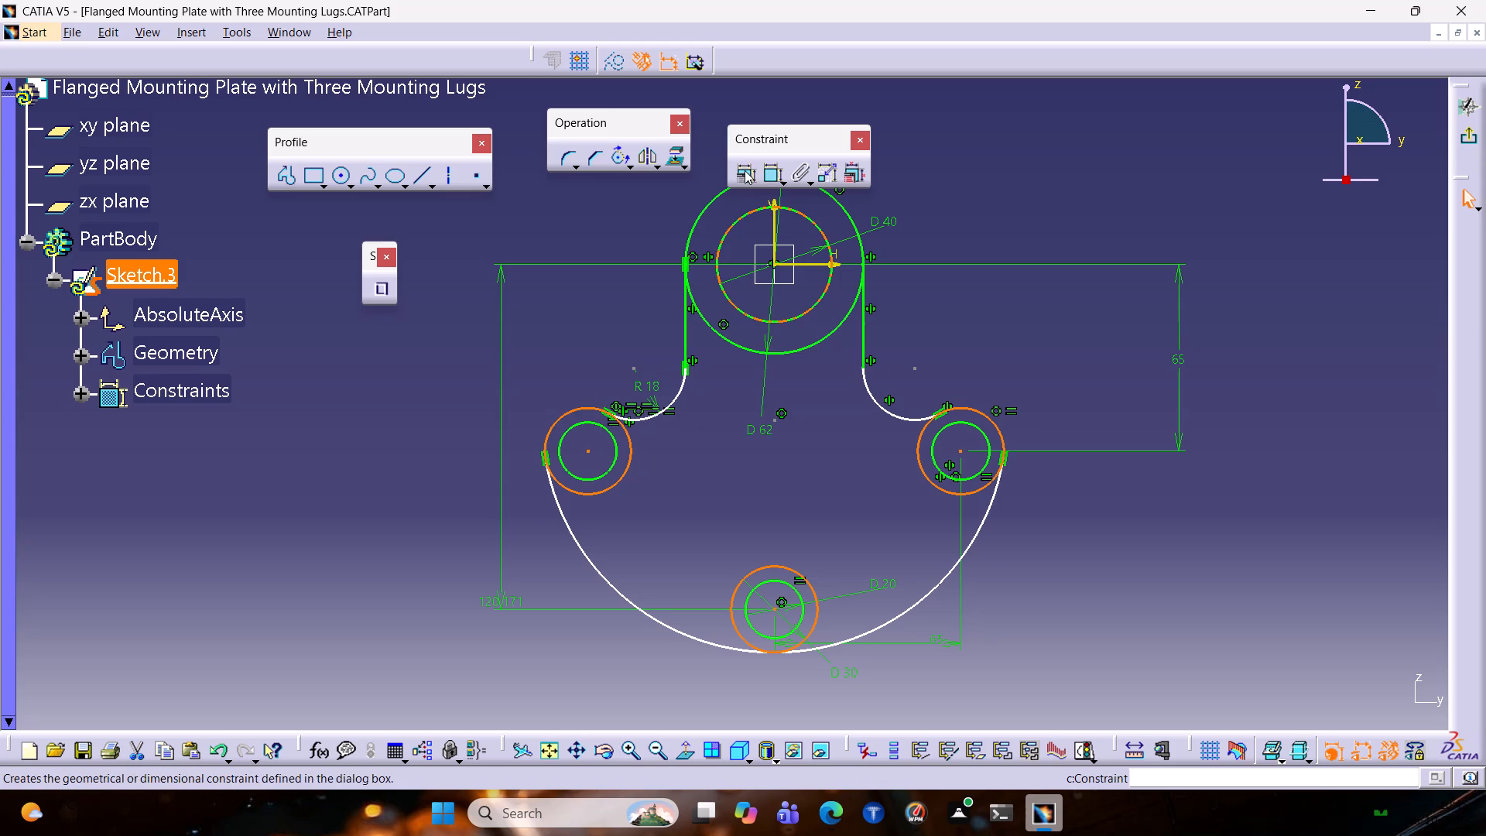
click(745, 170)
click(1364, 587)
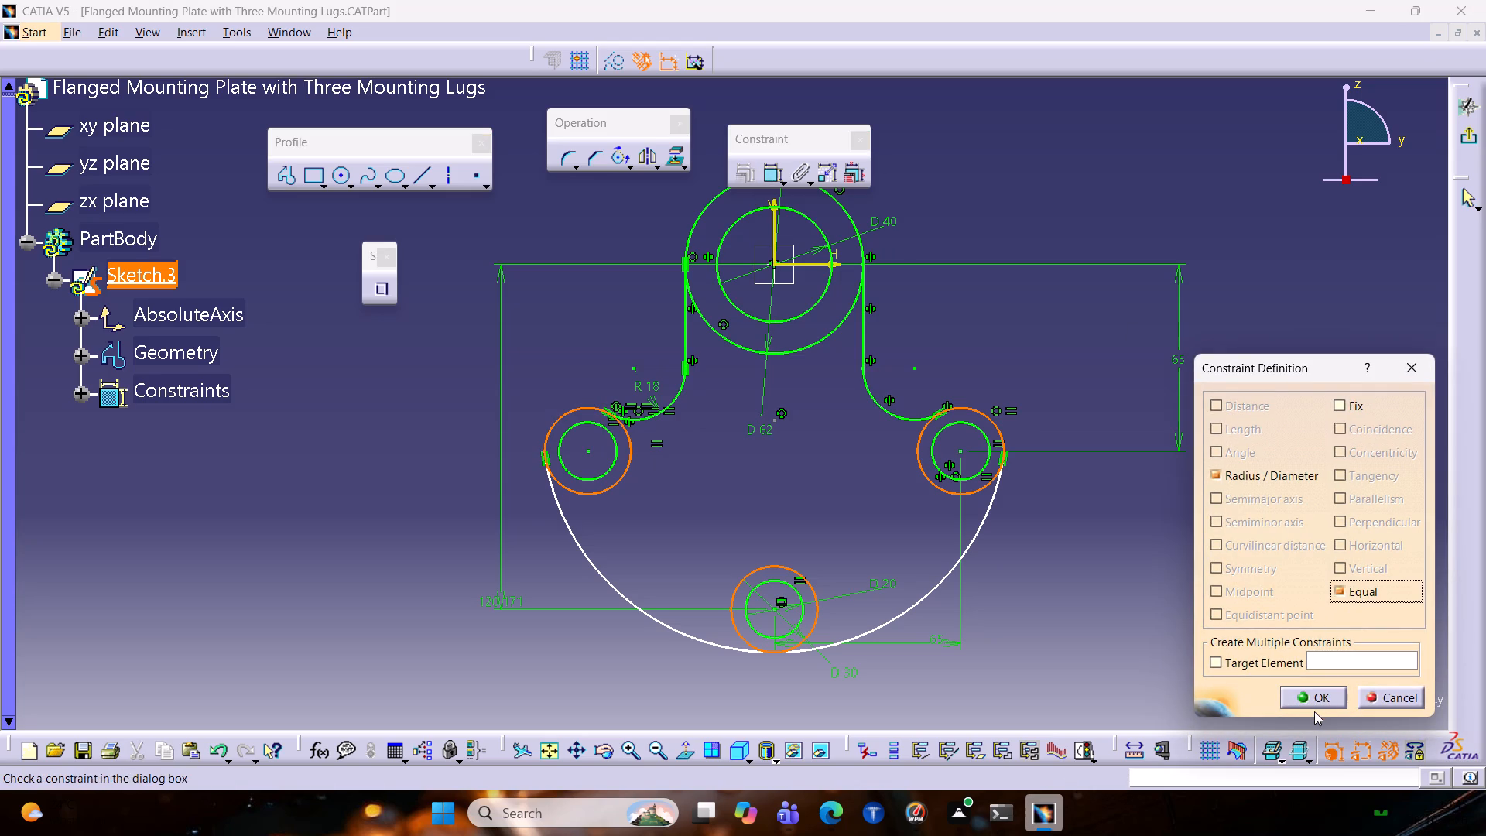
click(1311, 697)
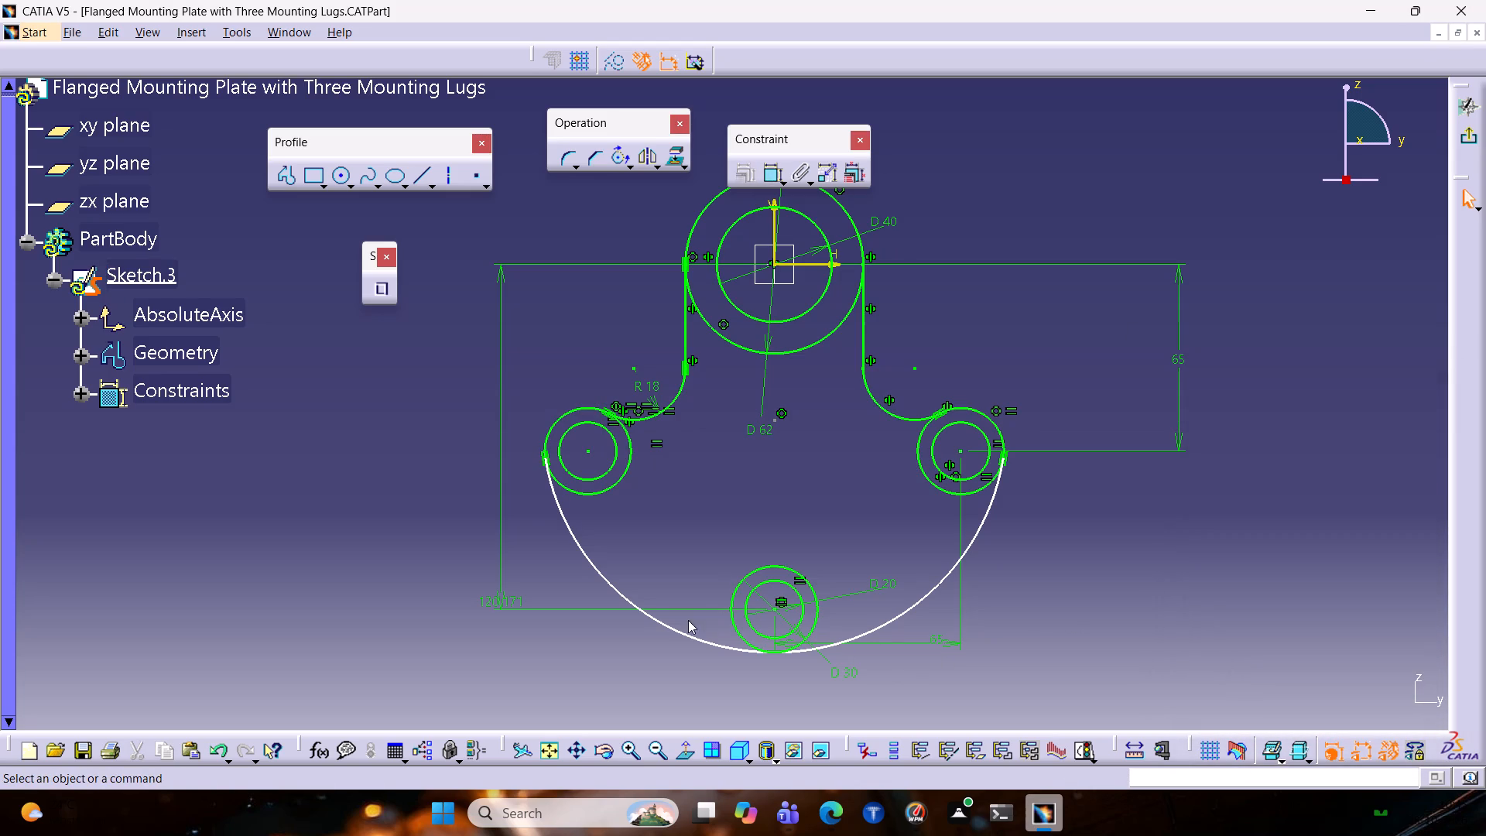
Apply a Tangency constraint between the plate's large lower arc and the lower lug's outer circle, without Coincidence.
click(702, 641)
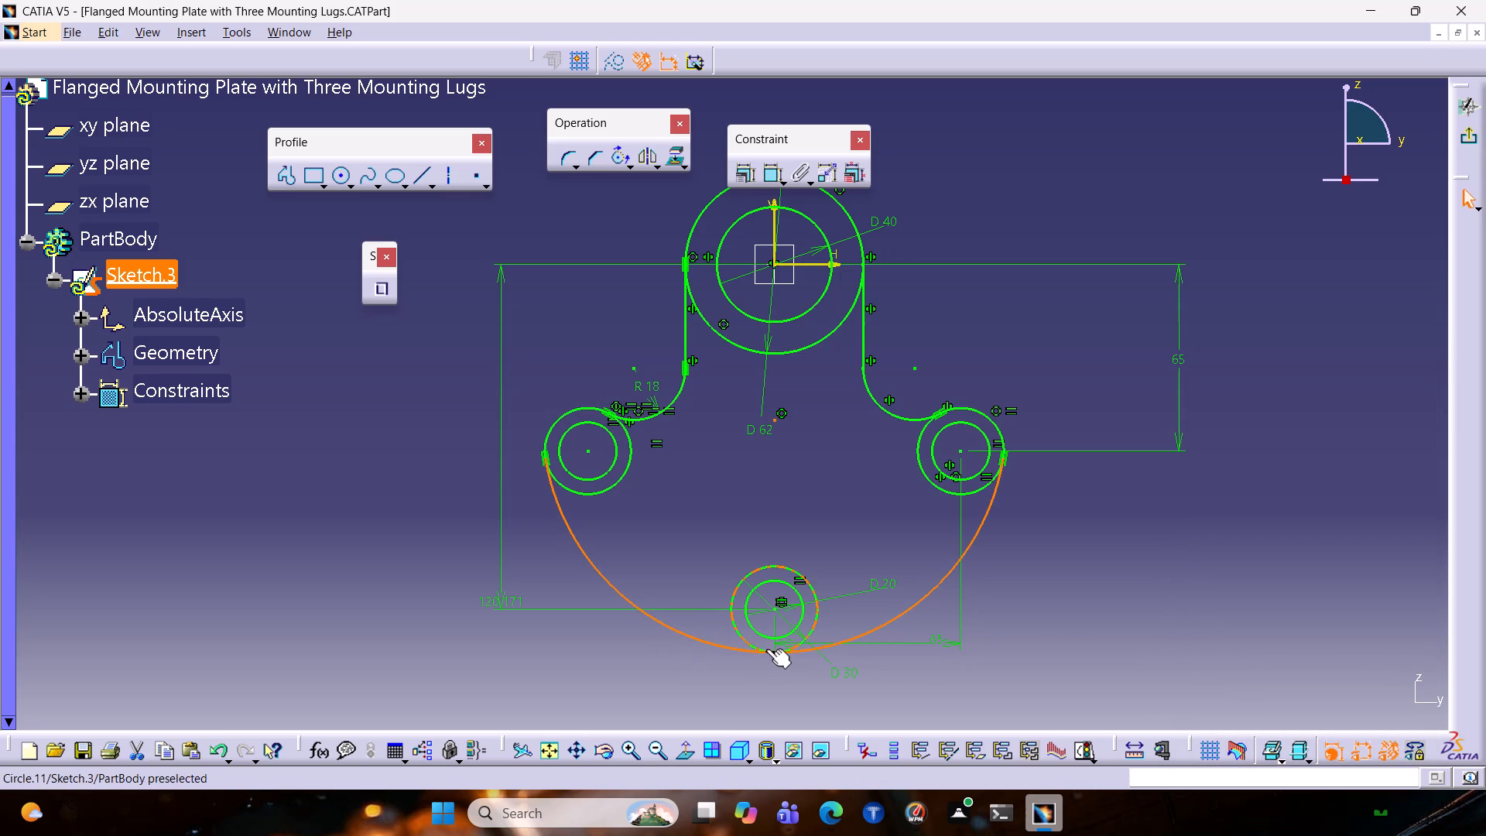
ctrl+click(762, 646)
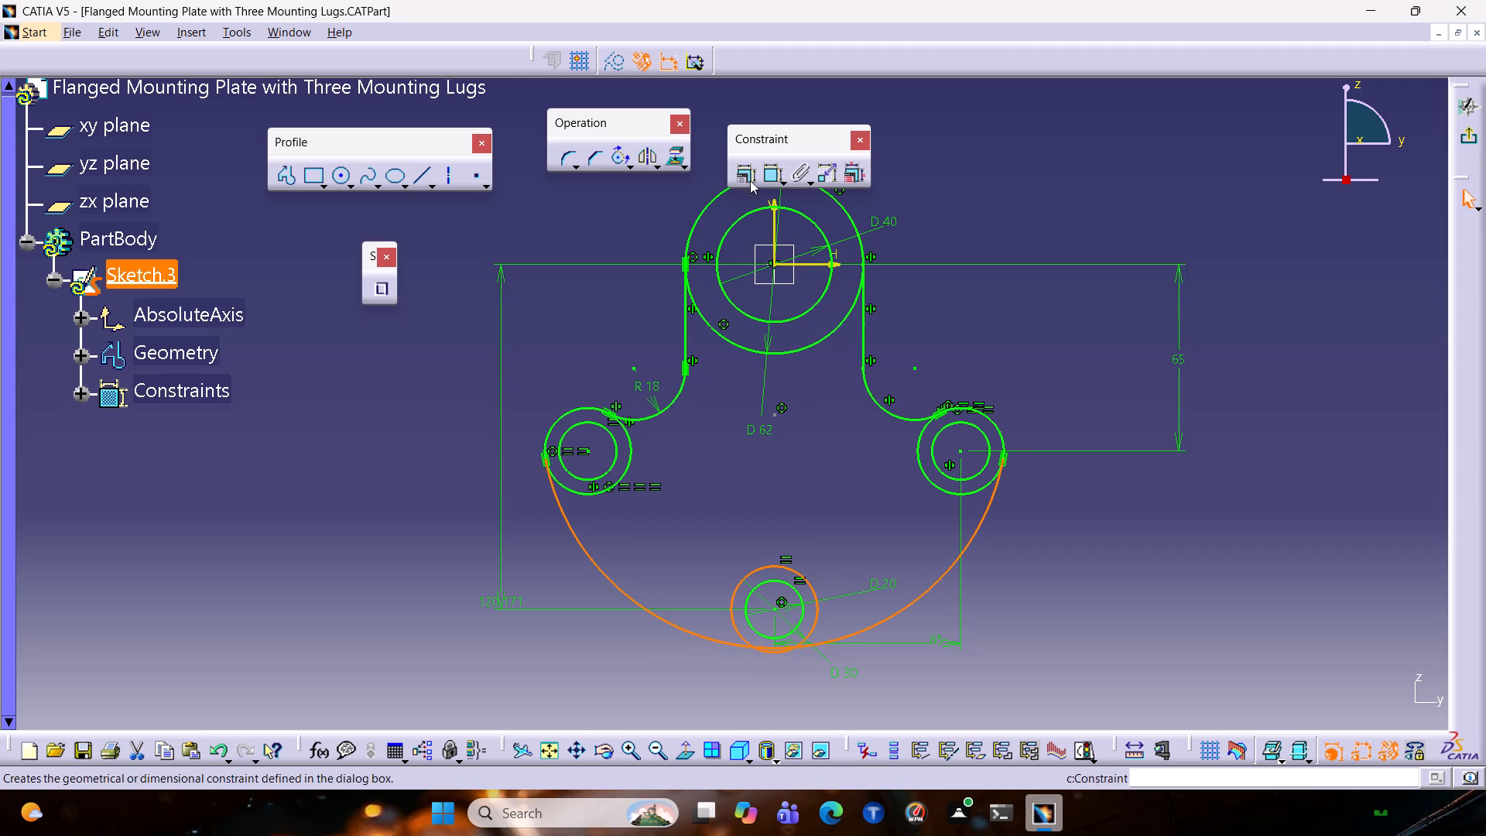
click(750, 180)
click(1368, 425)
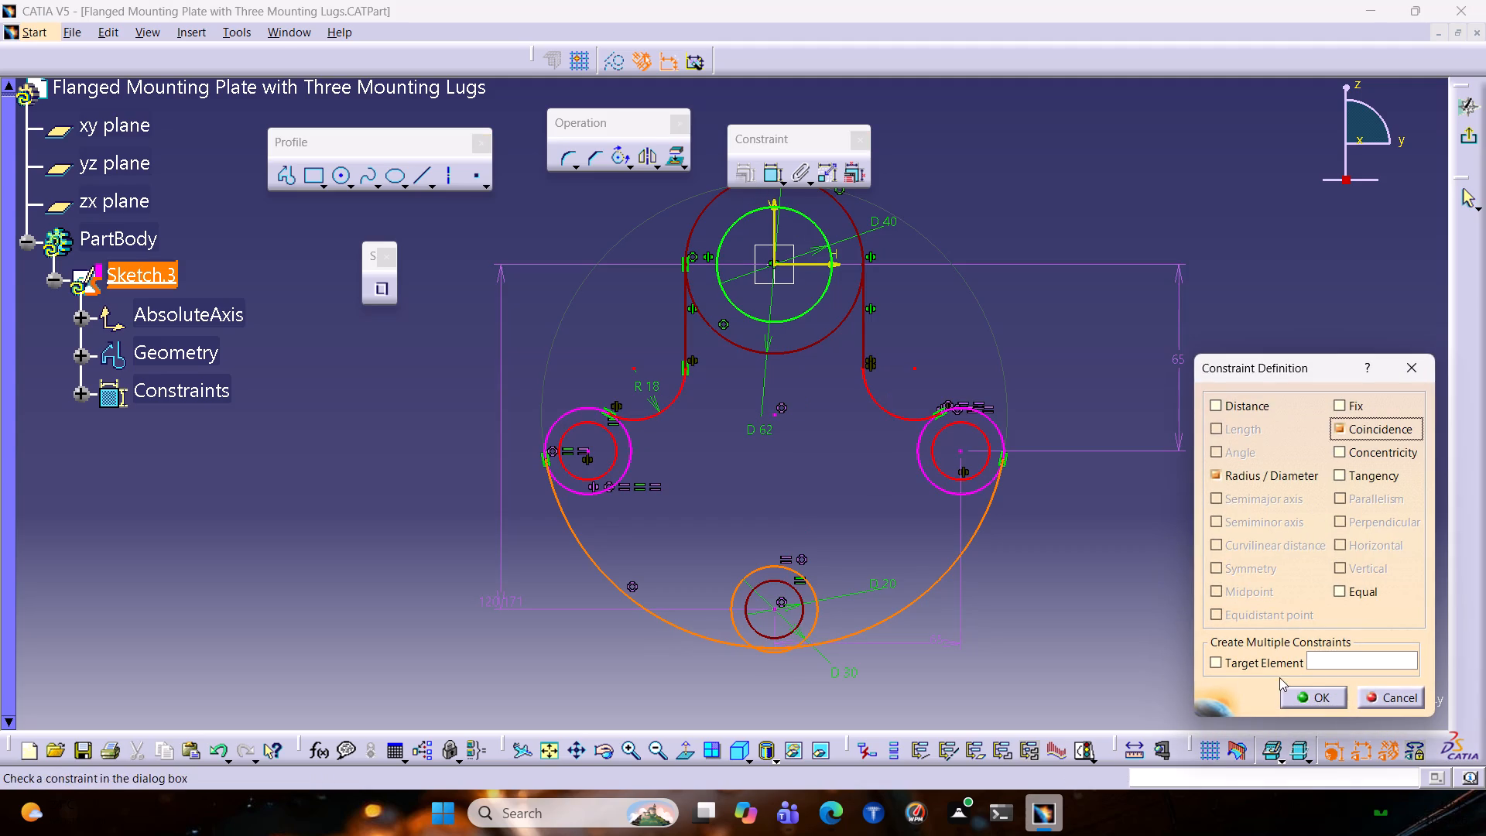
click(1393, 435)
click(1375, 478)
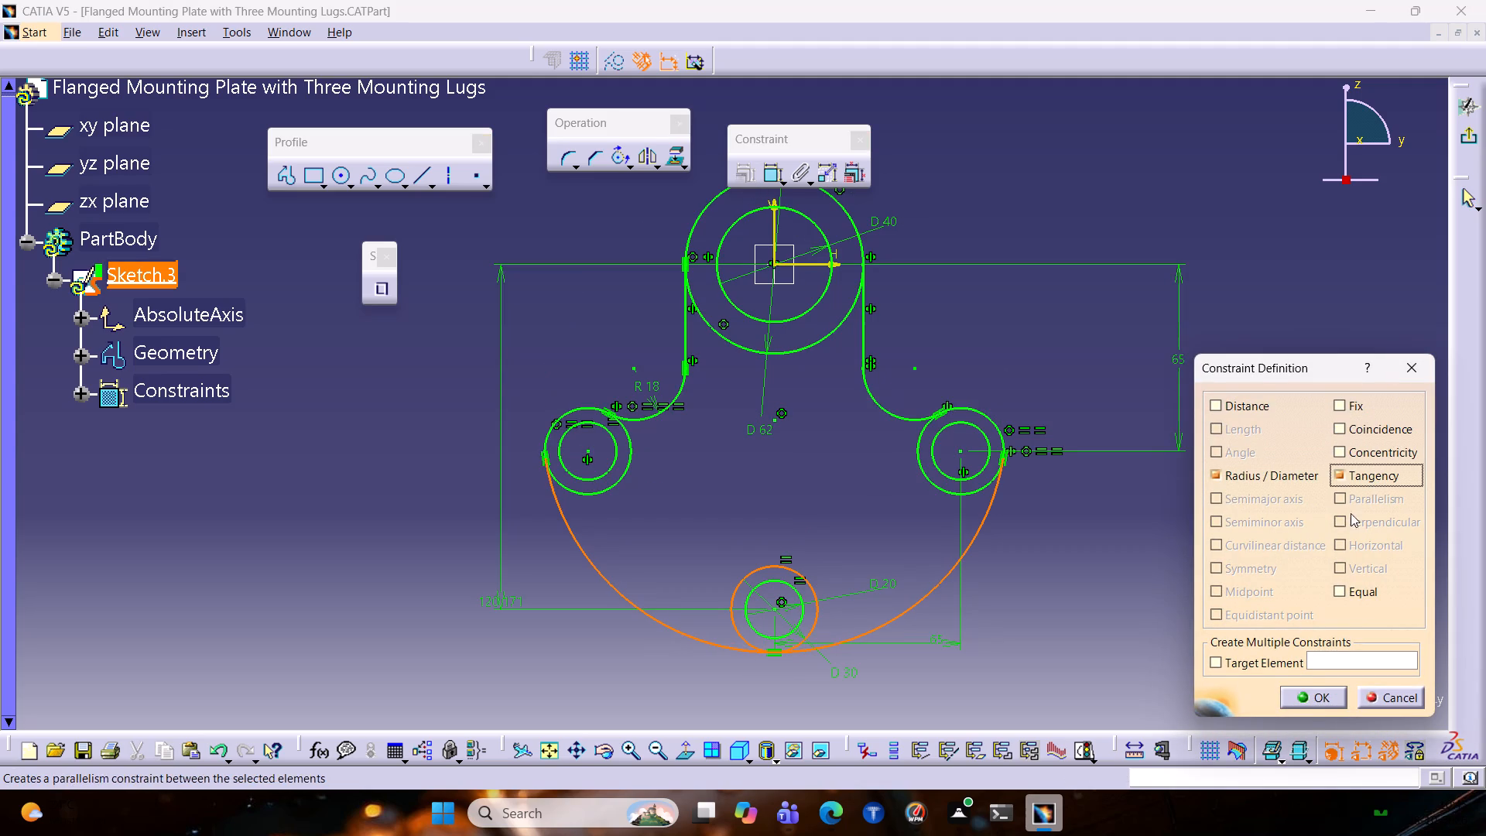
click(1303, 718)
click(1306, 699)
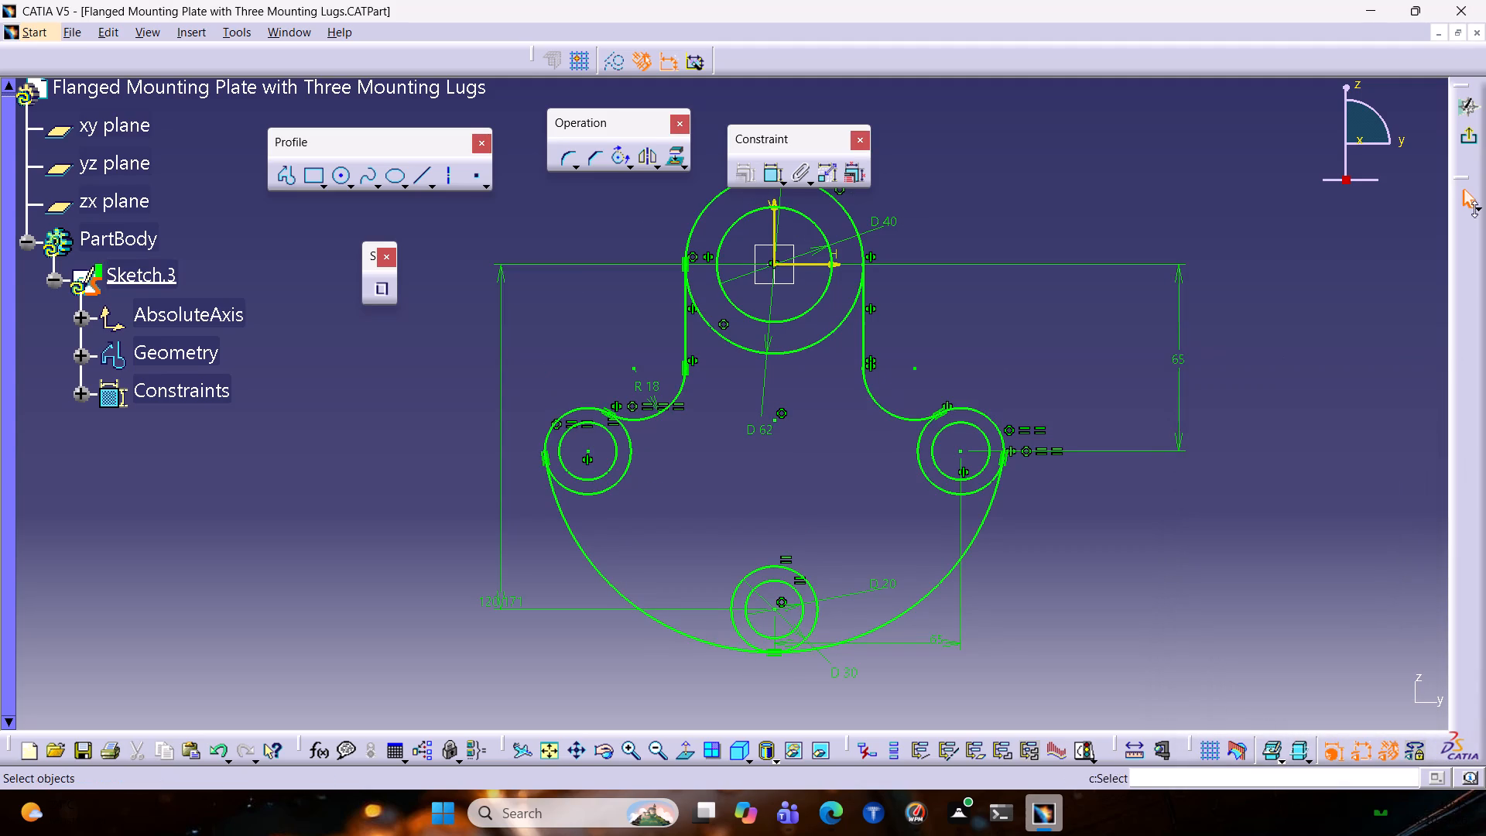
Check the sketch solving status and exit the plate sketch.
click(1094, 752)
double_click(1087, 751)
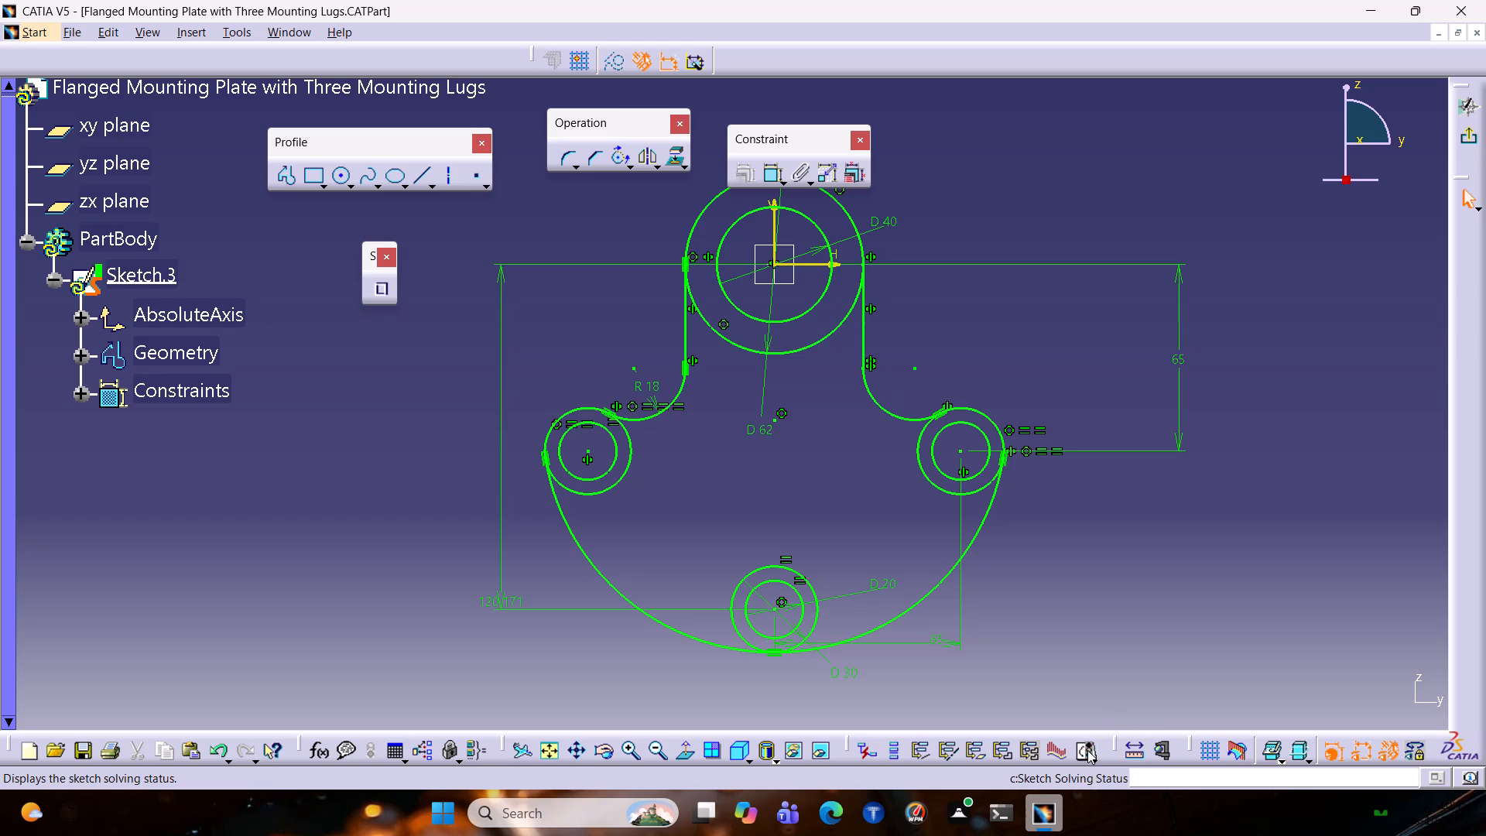
double_click(1082, 752)
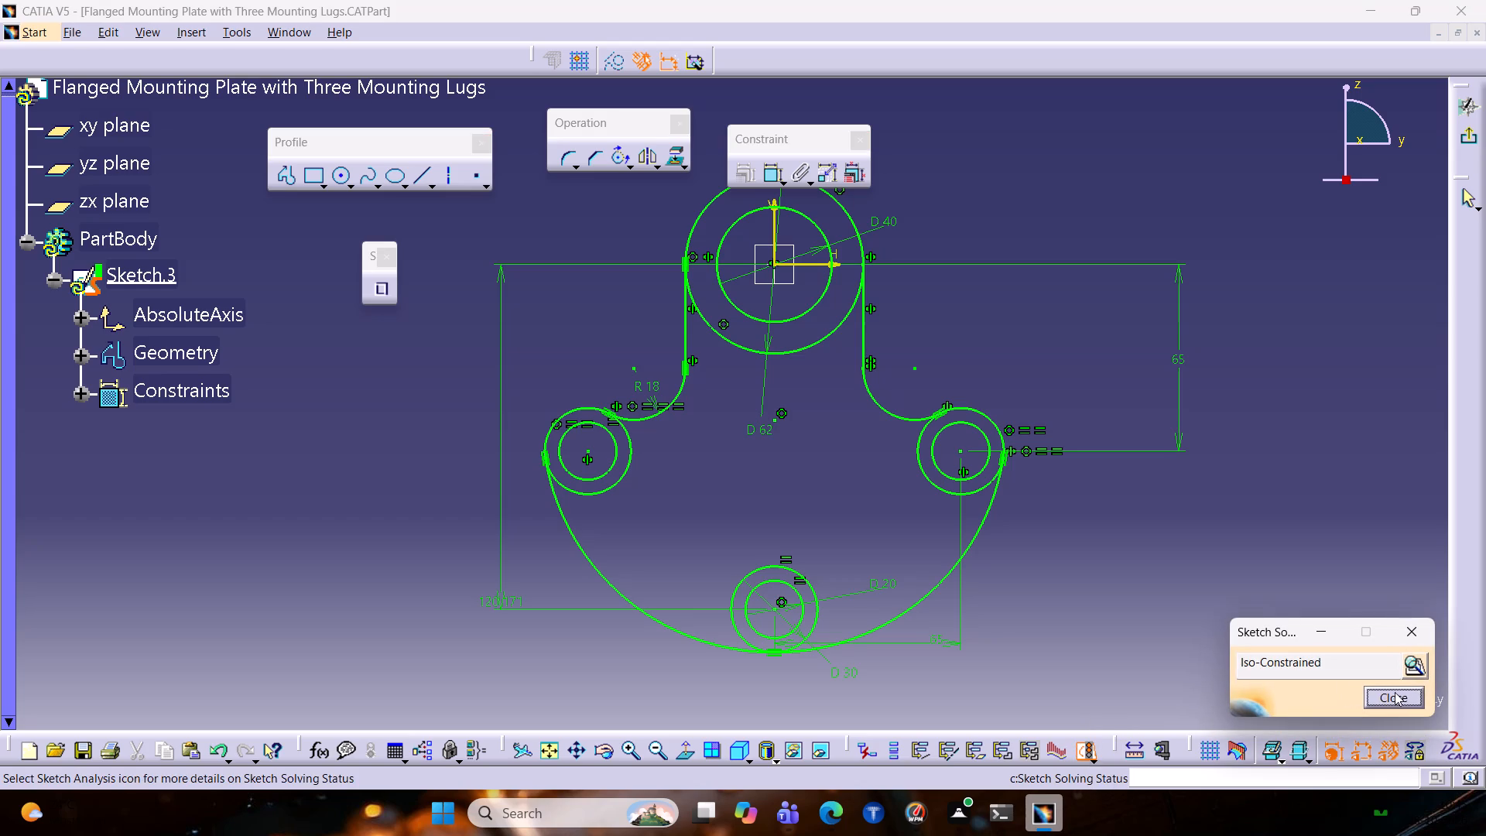
click(1394, 574)
click(1402, 636)
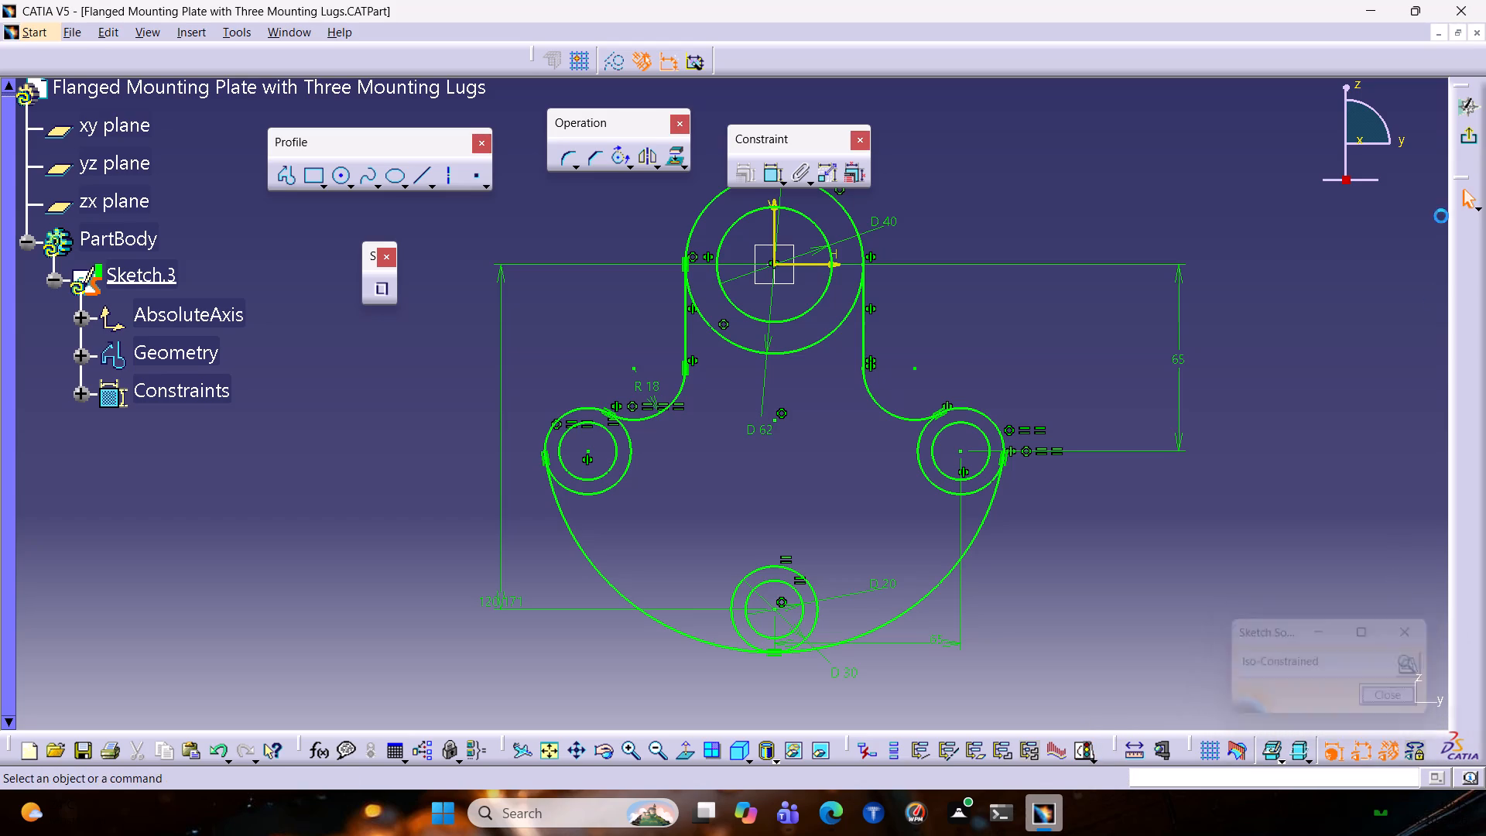
click(1474, 142)
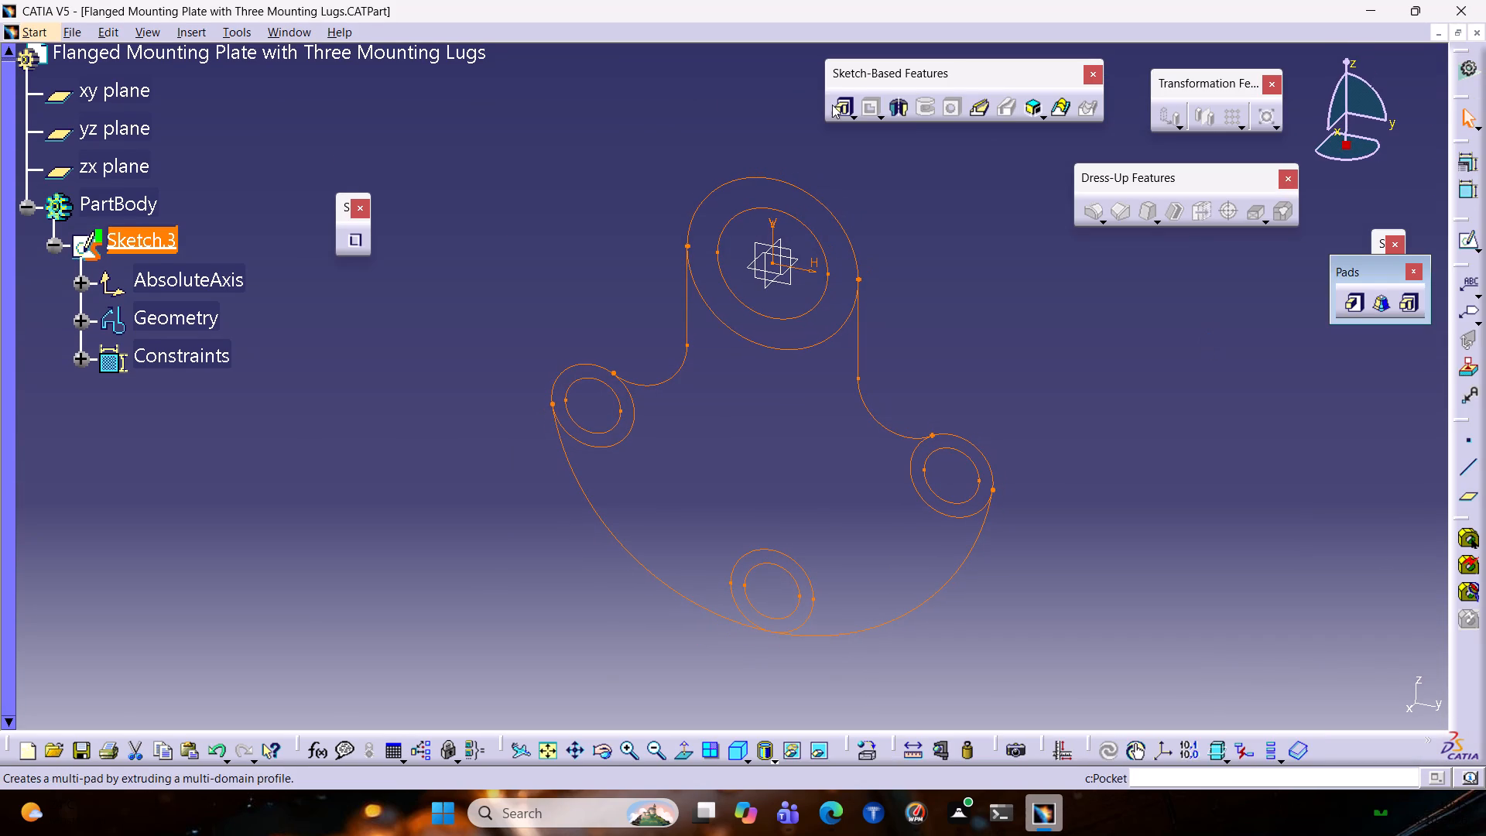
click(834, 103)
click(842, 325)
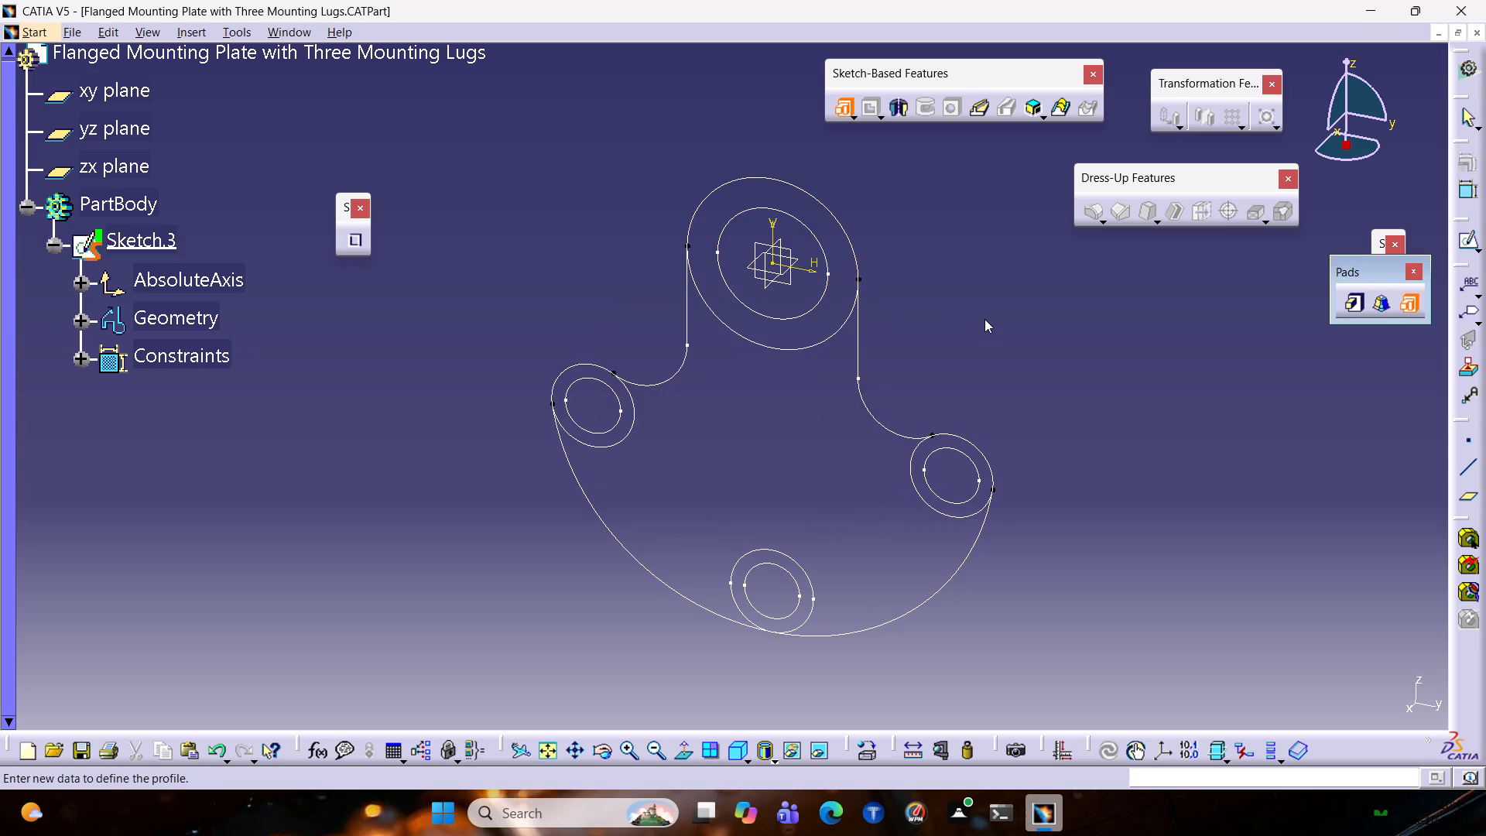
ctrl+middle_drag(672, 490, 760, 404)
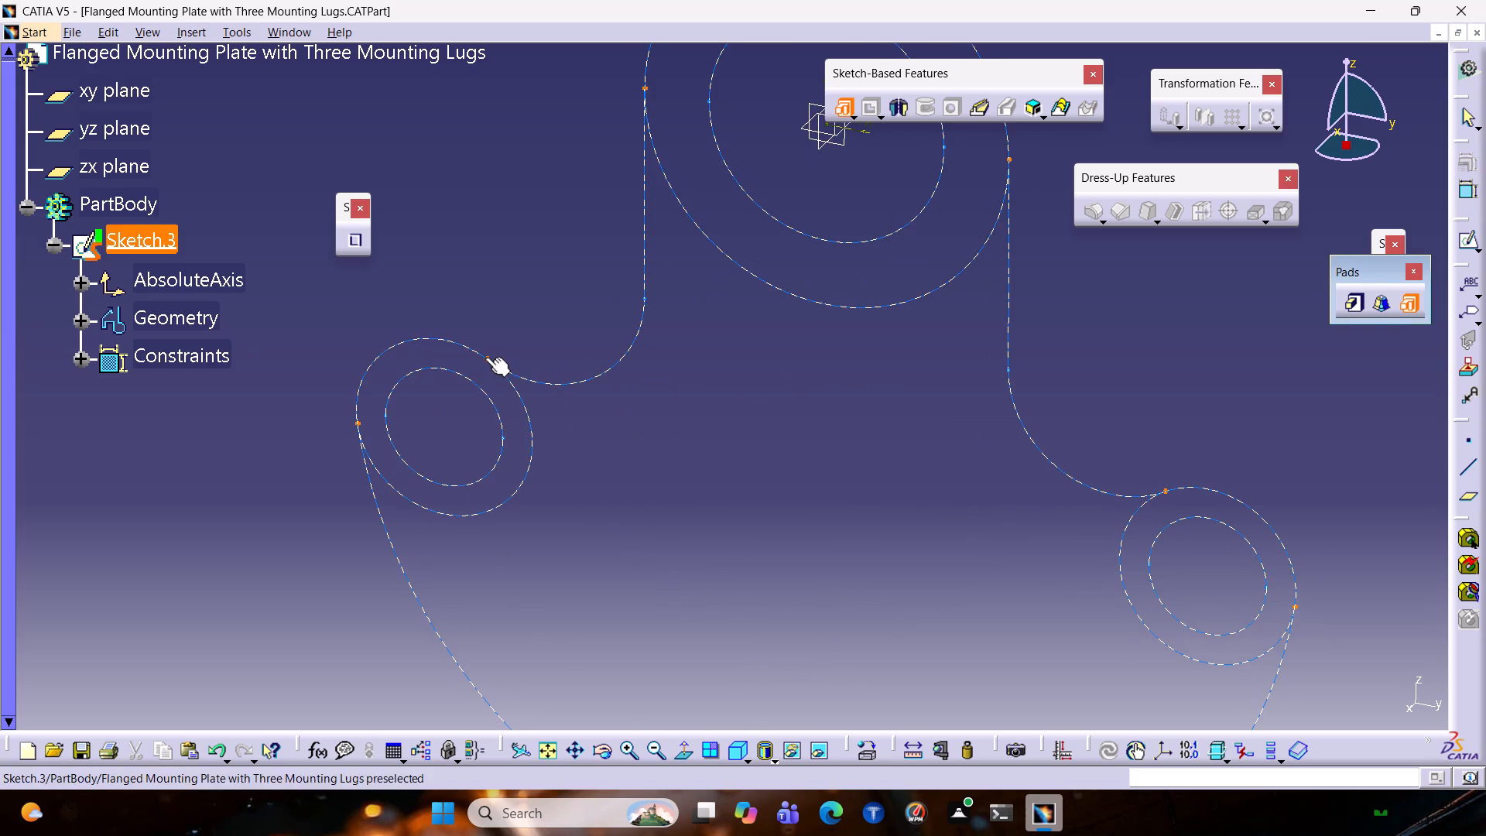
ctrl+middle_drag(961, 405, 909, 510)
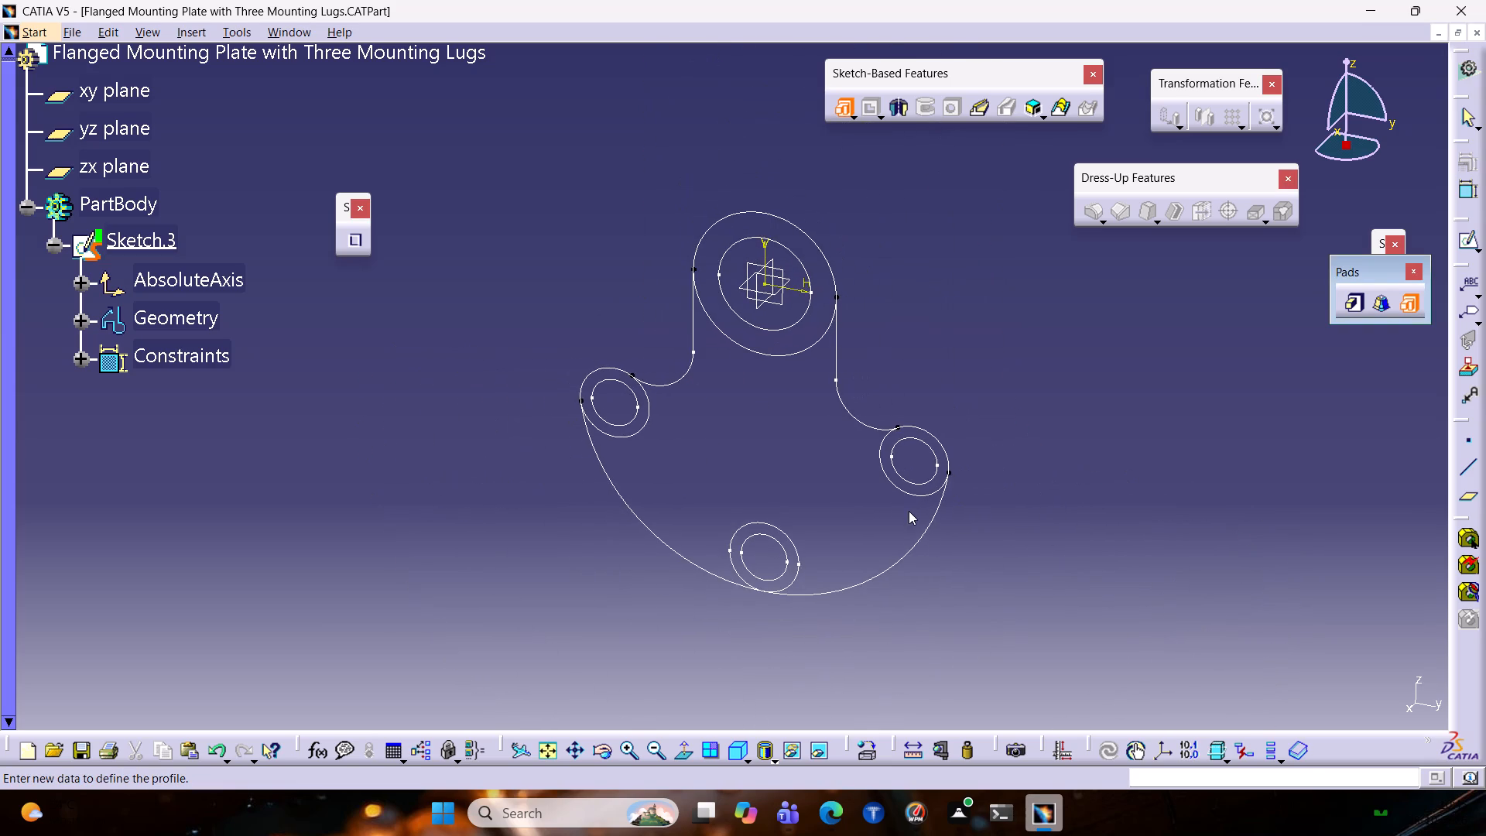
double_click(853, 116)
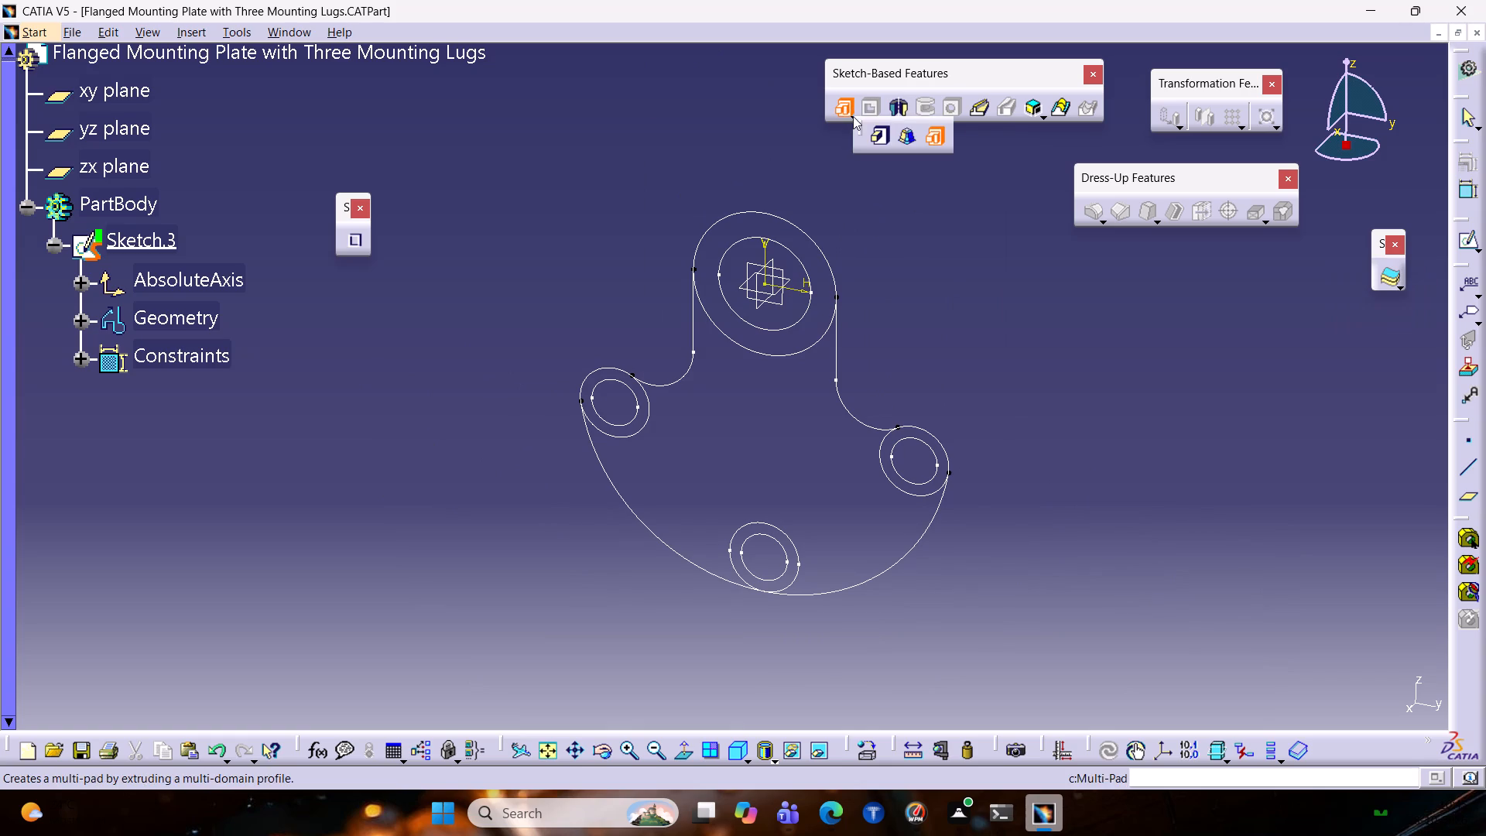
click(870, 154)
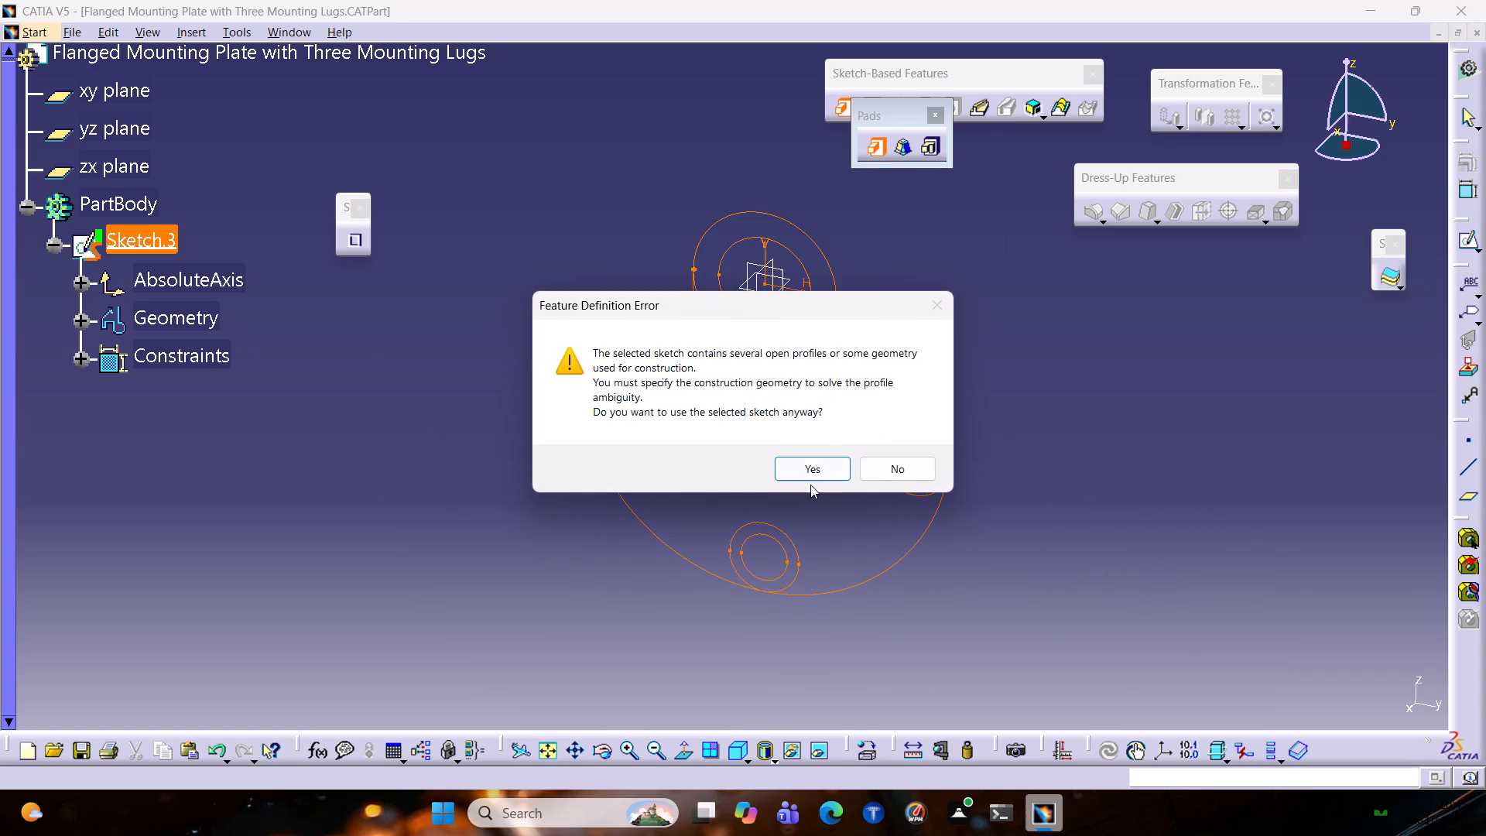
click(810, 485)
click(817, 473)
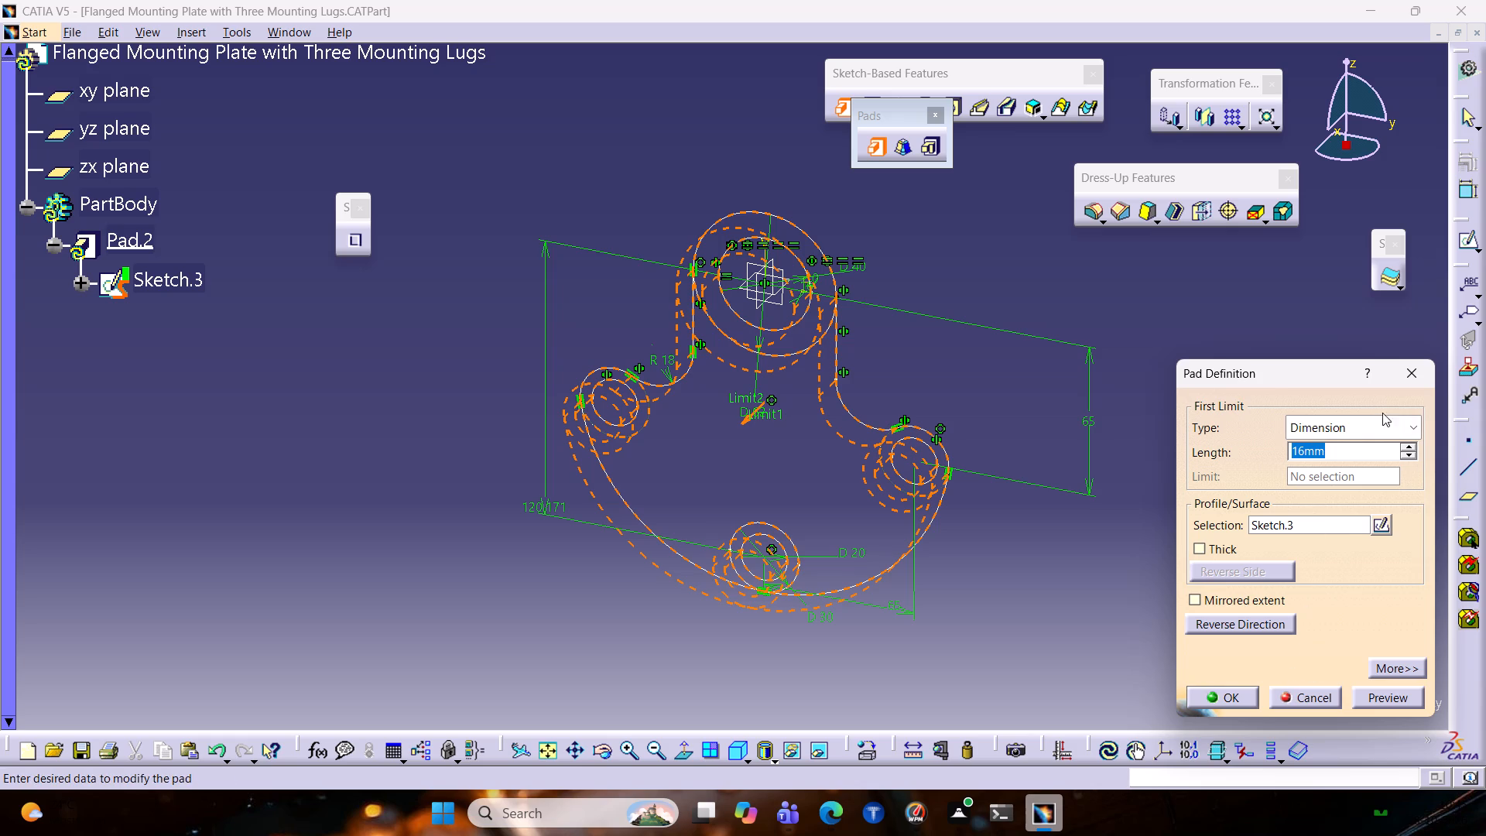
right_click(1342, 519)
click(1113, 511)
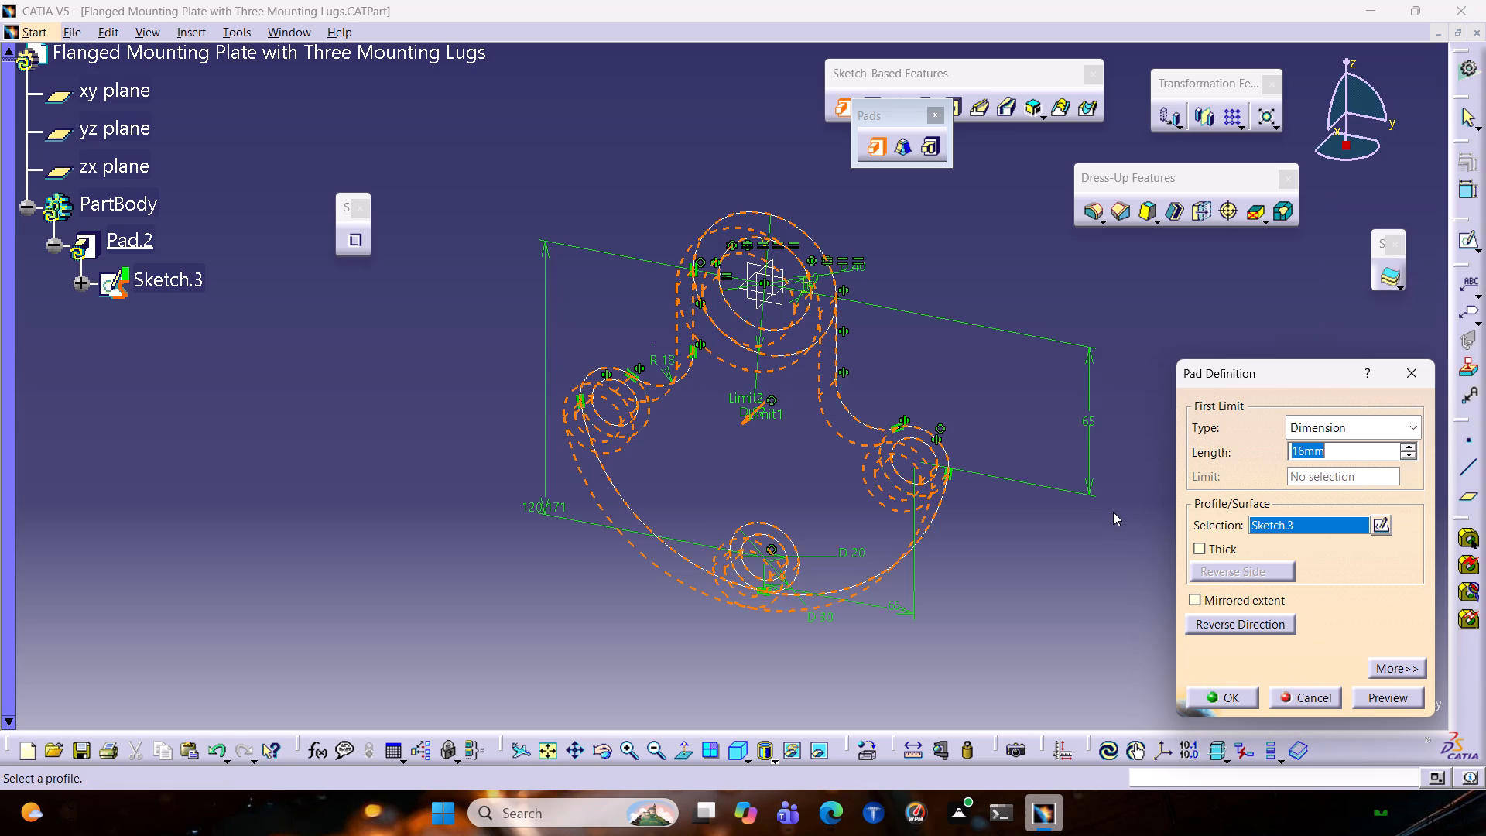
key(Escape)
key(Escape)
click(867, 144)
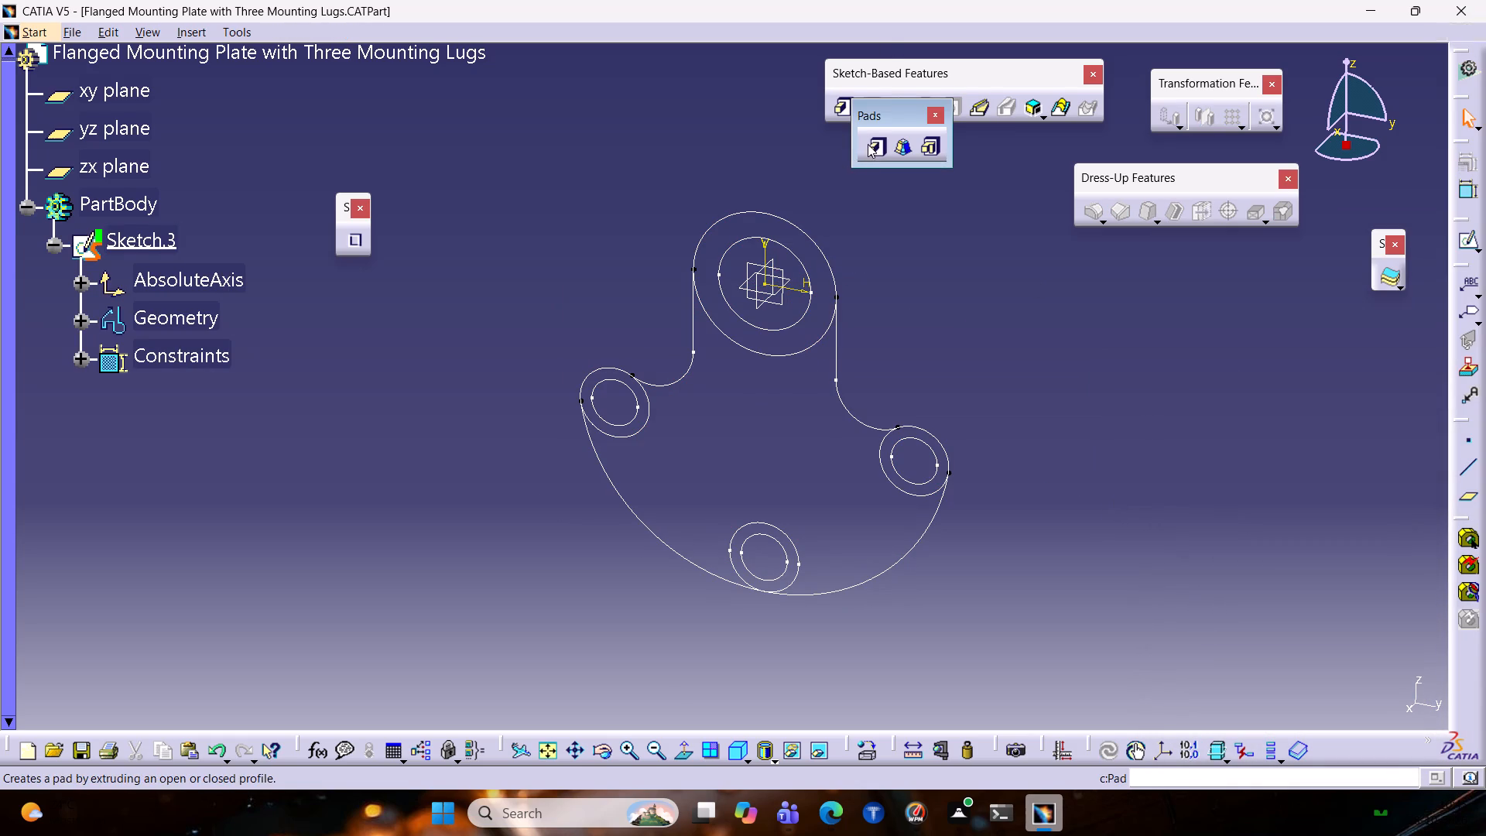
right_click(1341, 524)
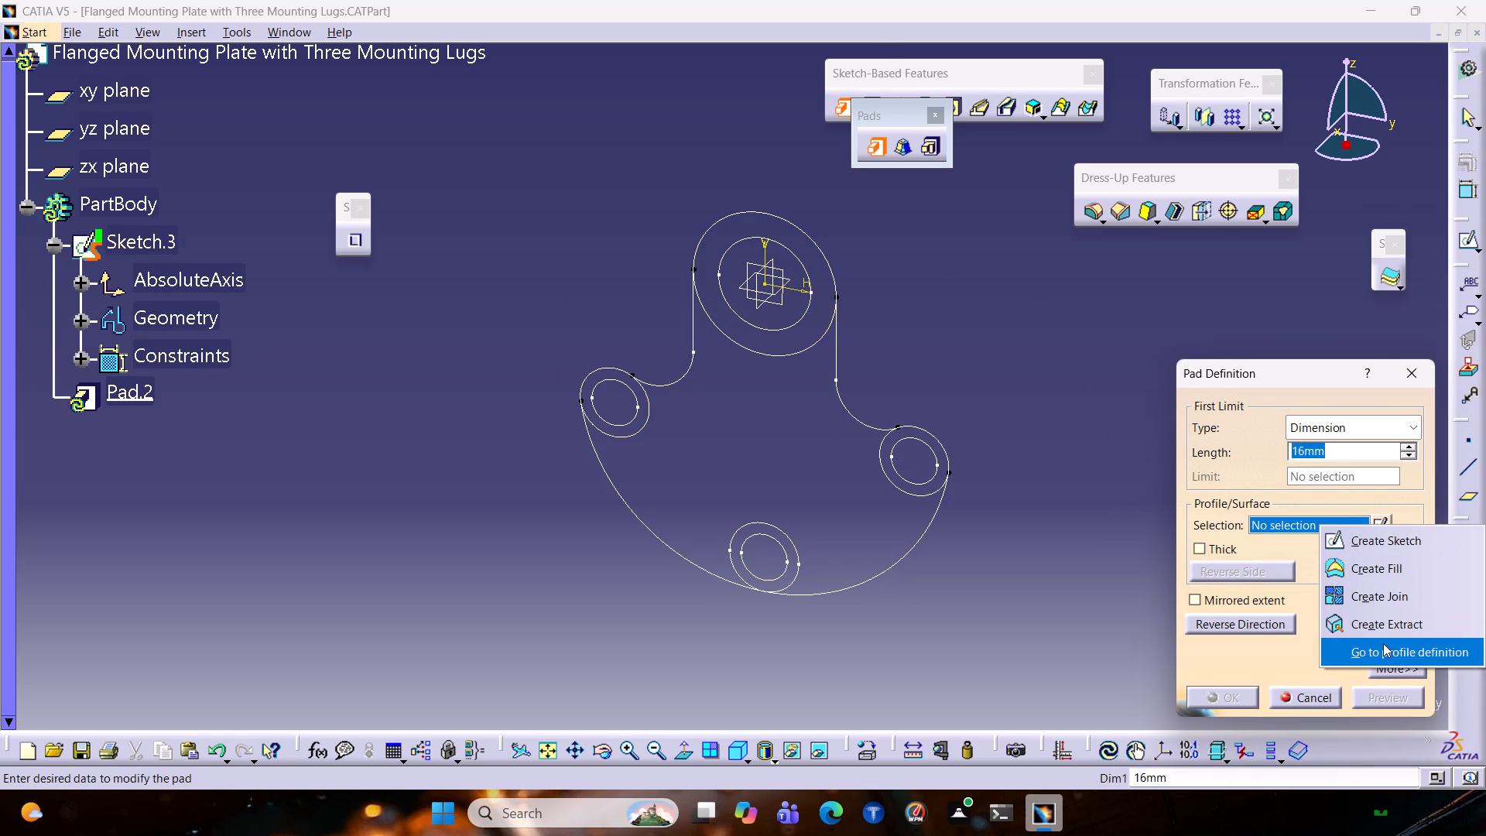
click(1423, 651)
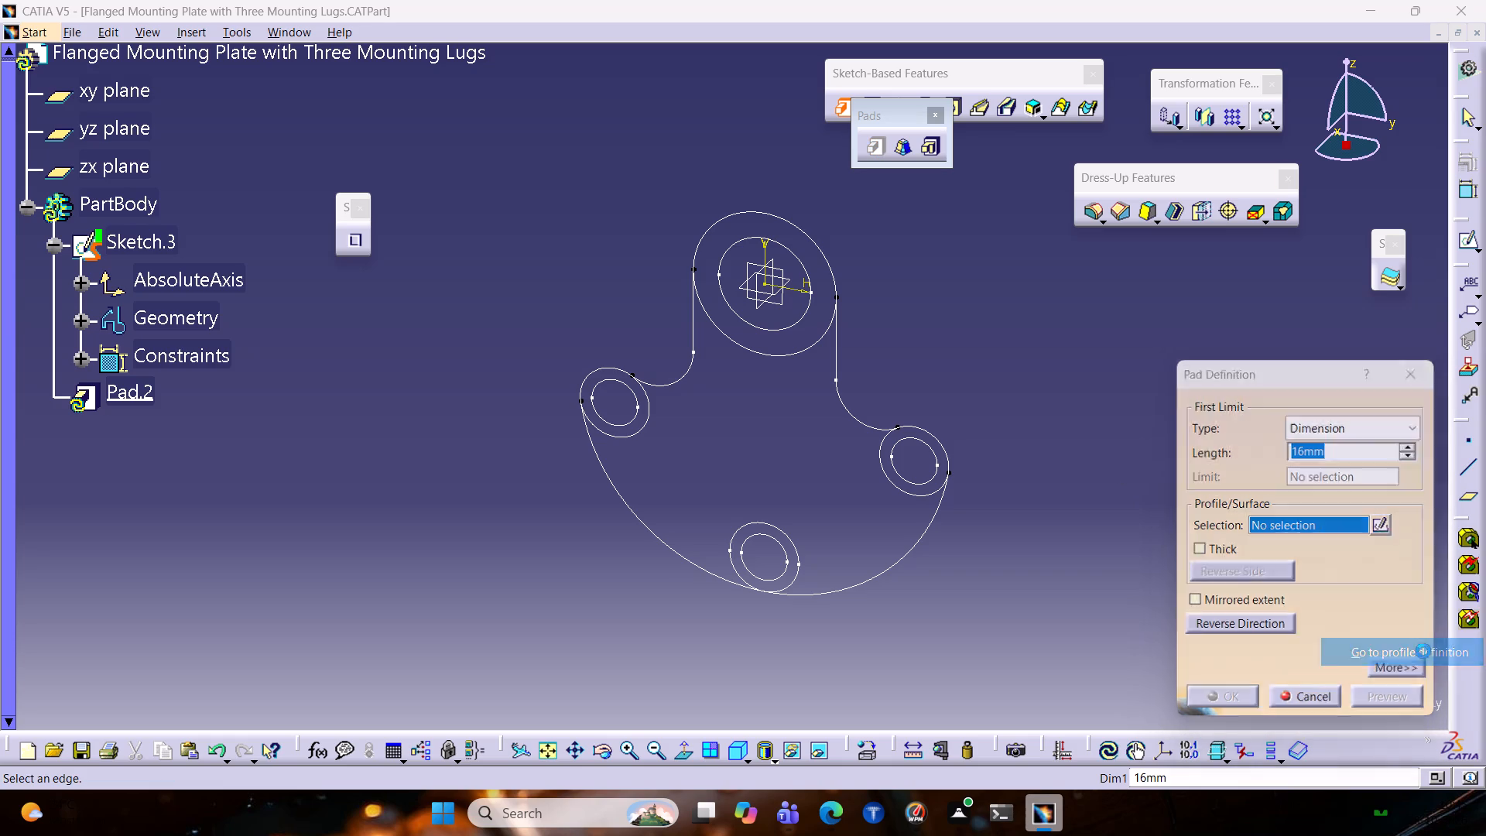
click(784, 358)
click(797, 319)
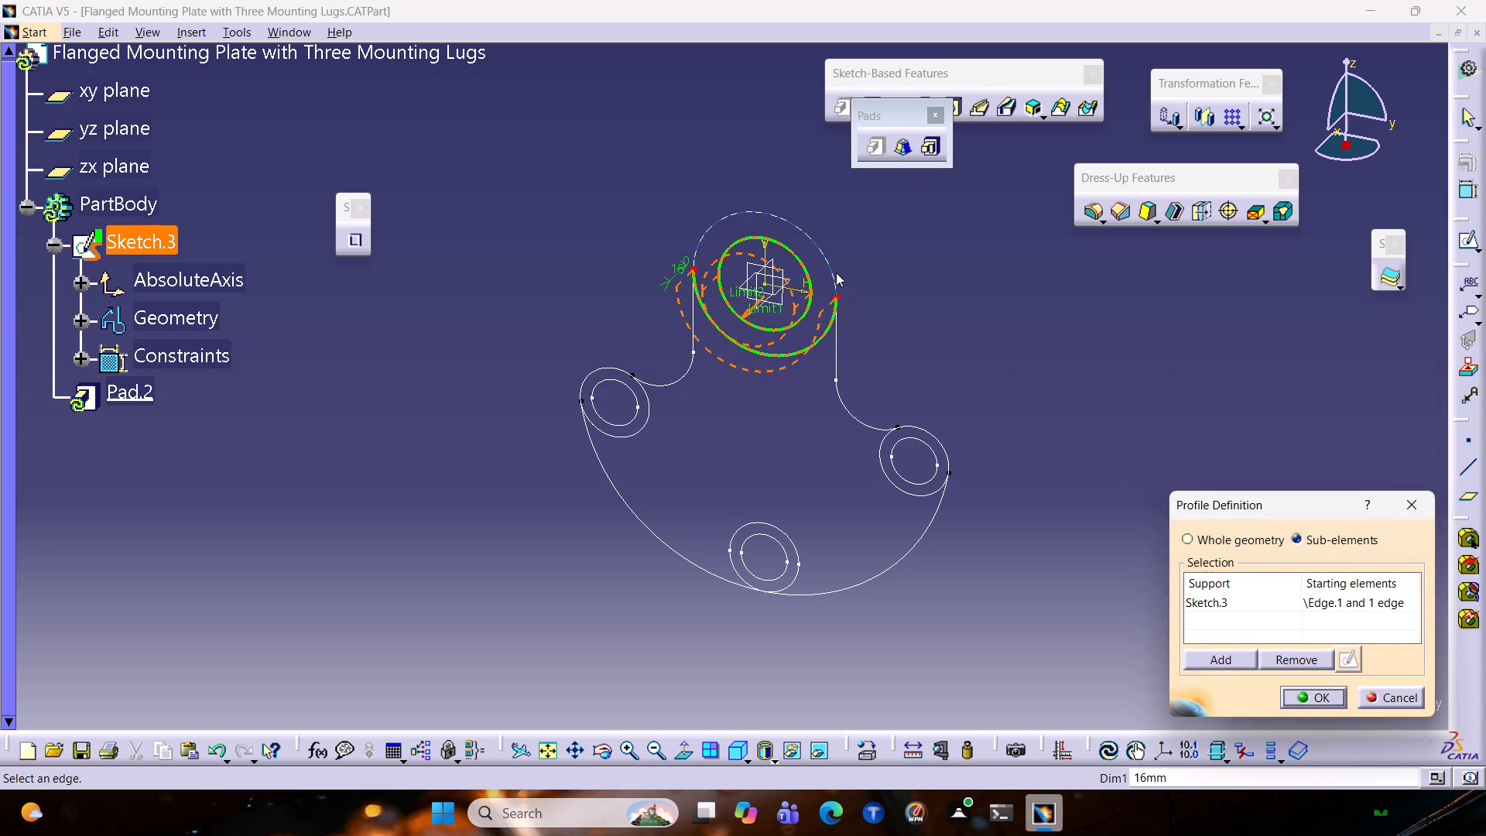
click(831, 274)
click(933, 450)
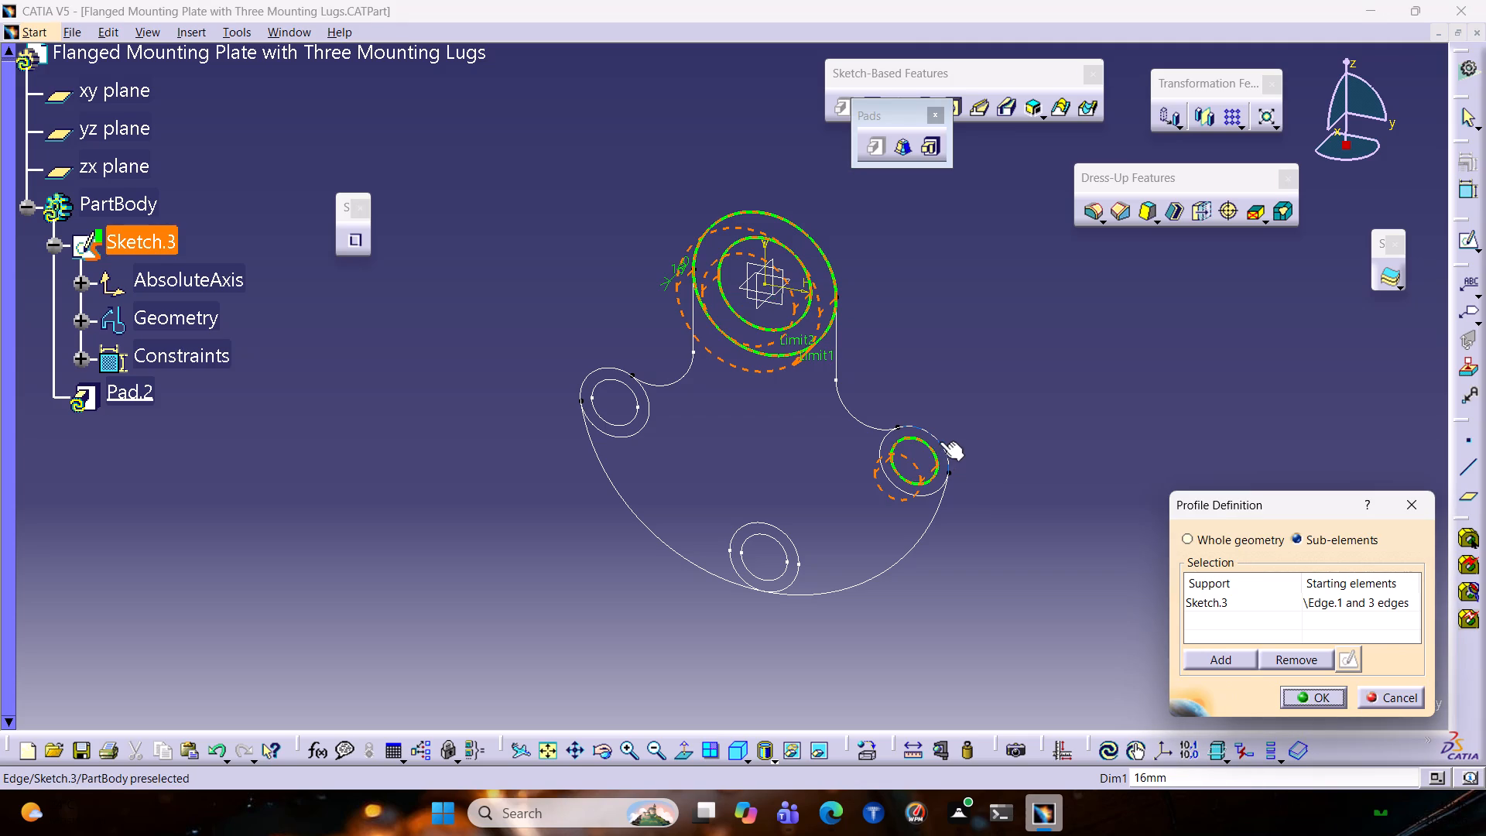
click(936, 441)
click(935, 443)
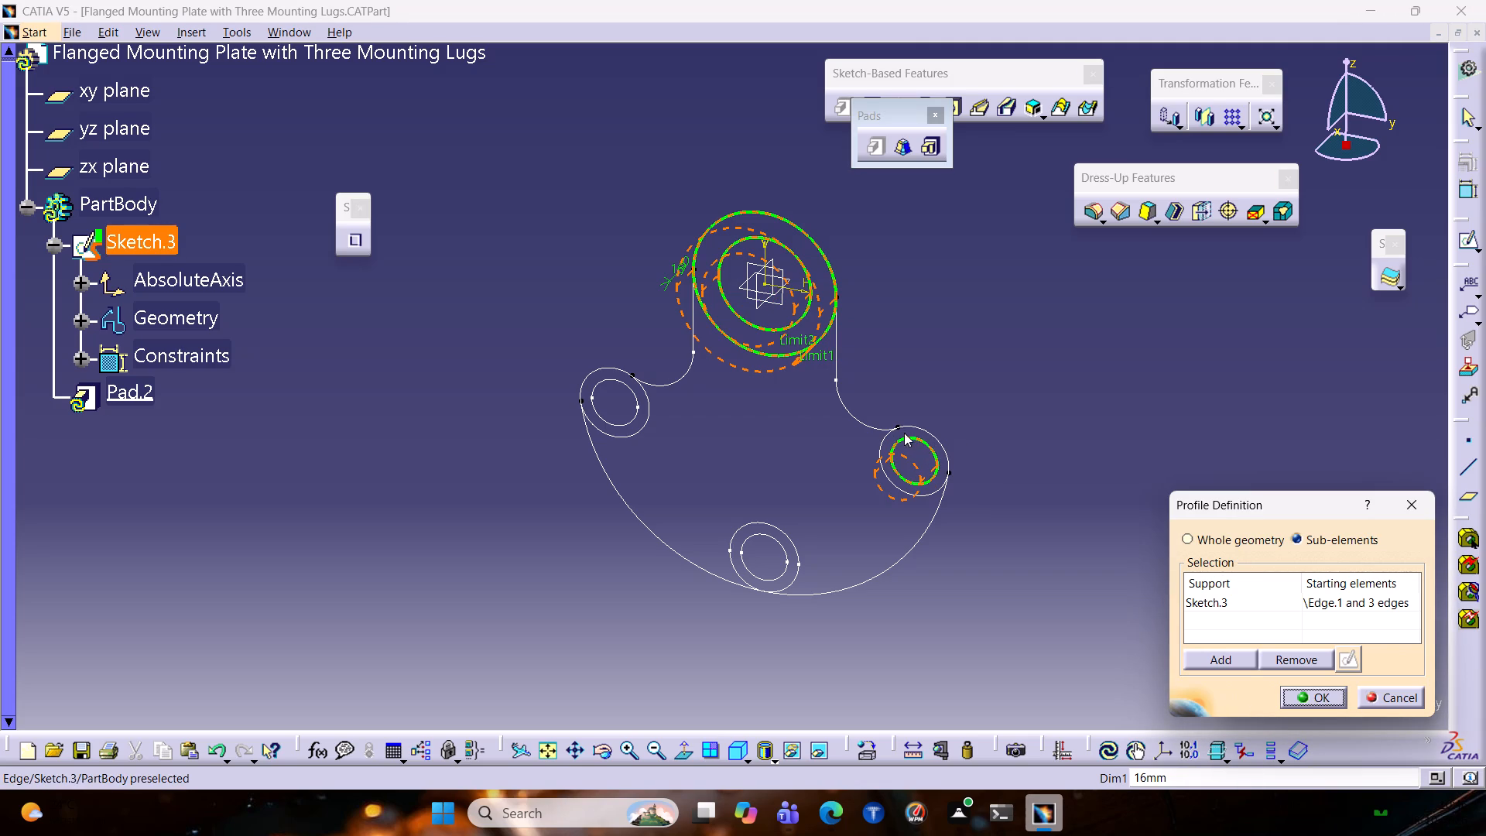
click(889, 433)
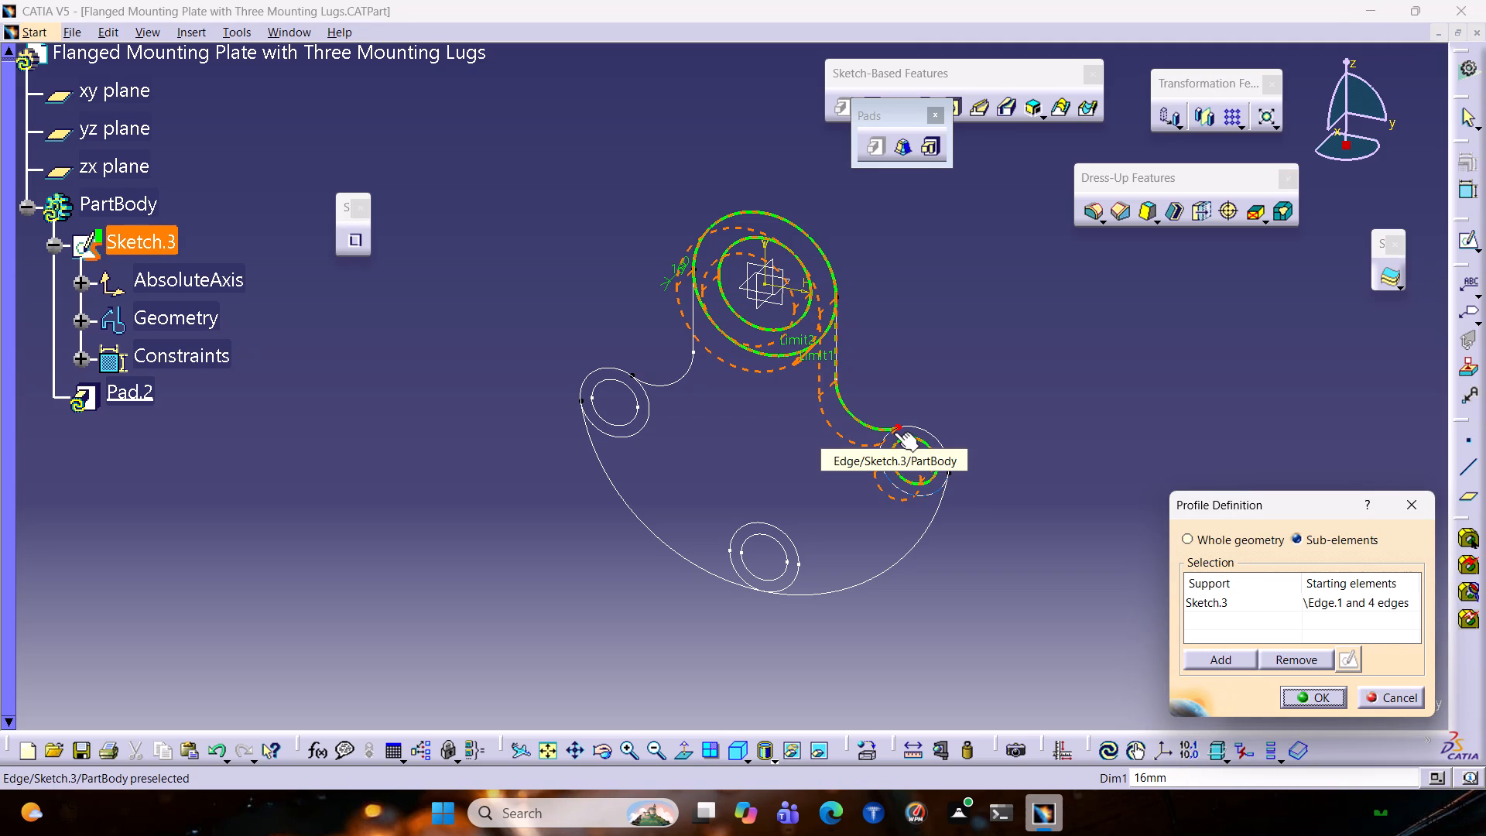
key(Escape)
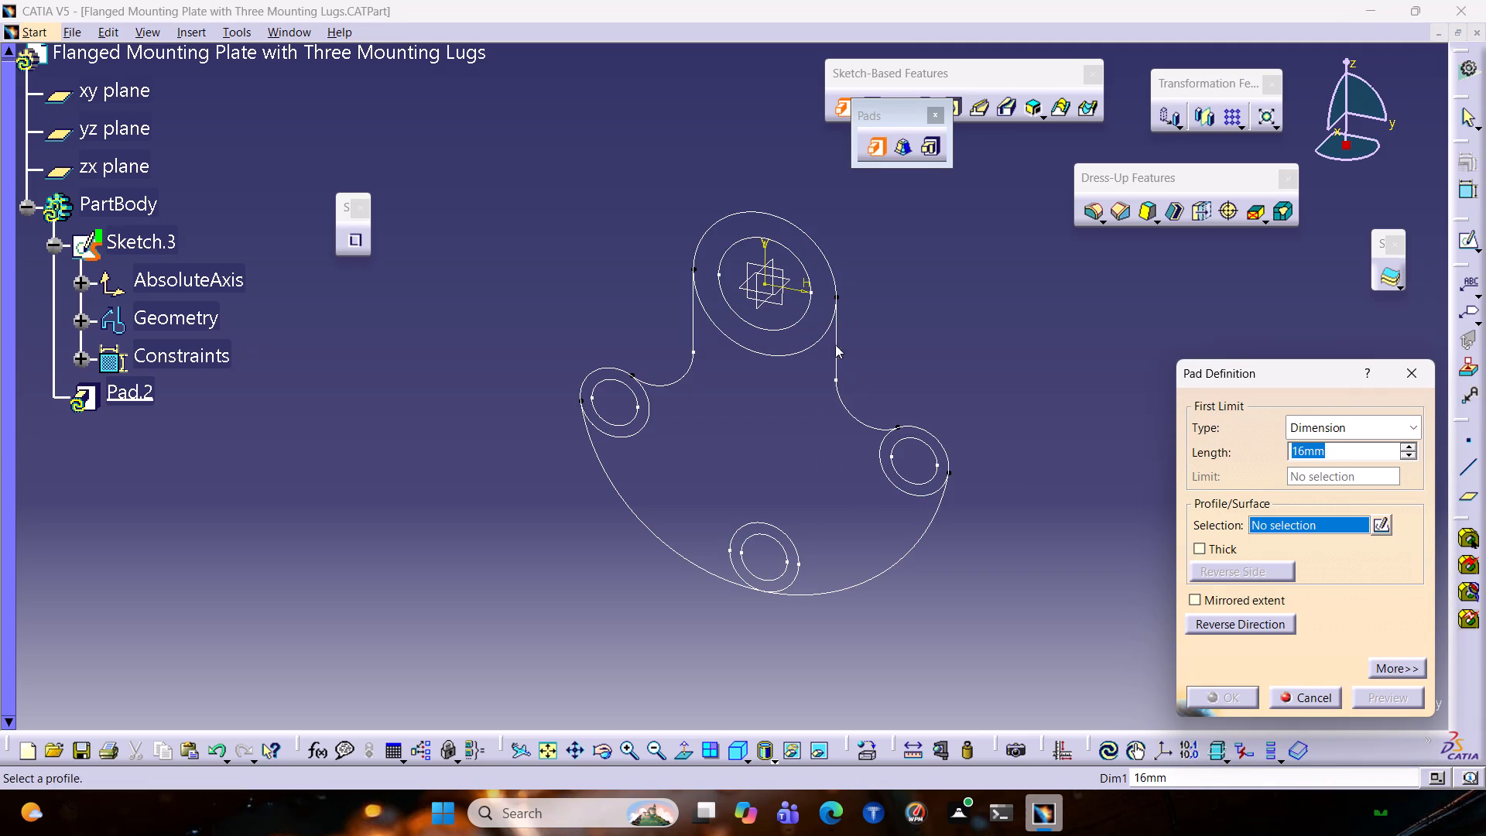
Define the pad profile from sketch sub-elements: the inner and outer circles of the main boss and of all three lugs.
right_click(1299, 522)
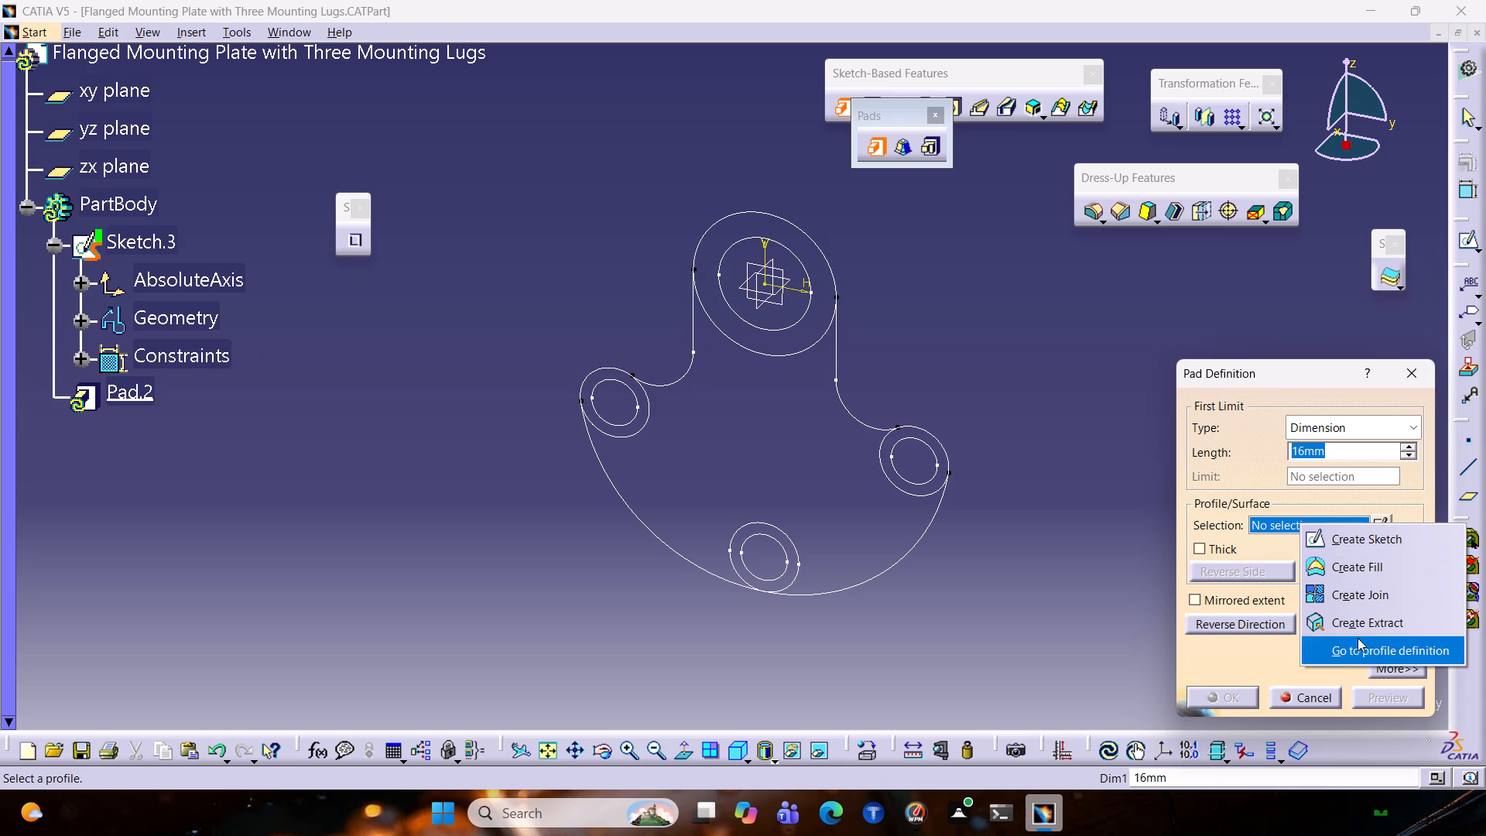
click(1356, 649)
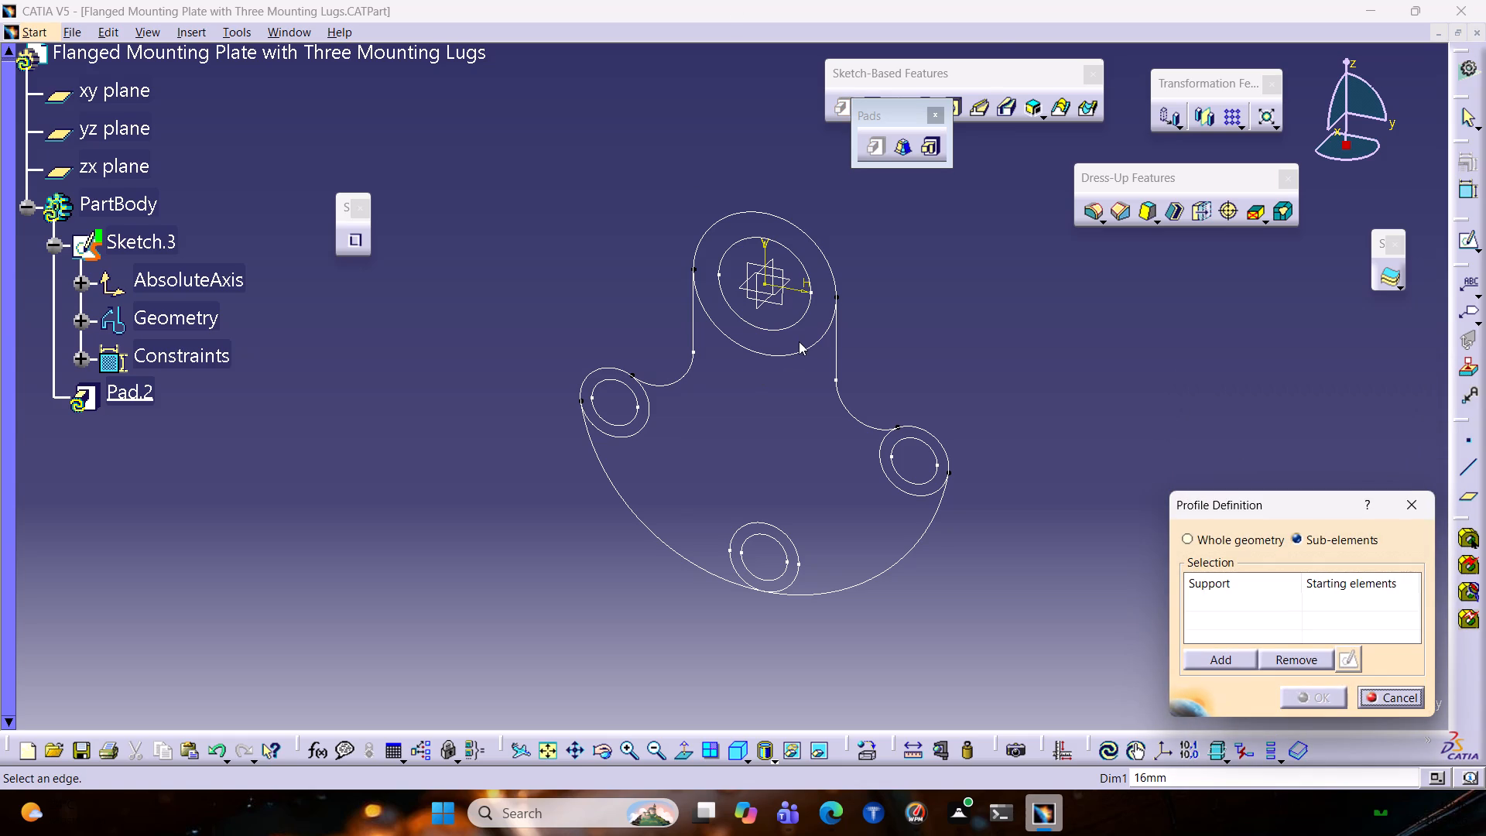
click(790, 324)
click(782, 356)
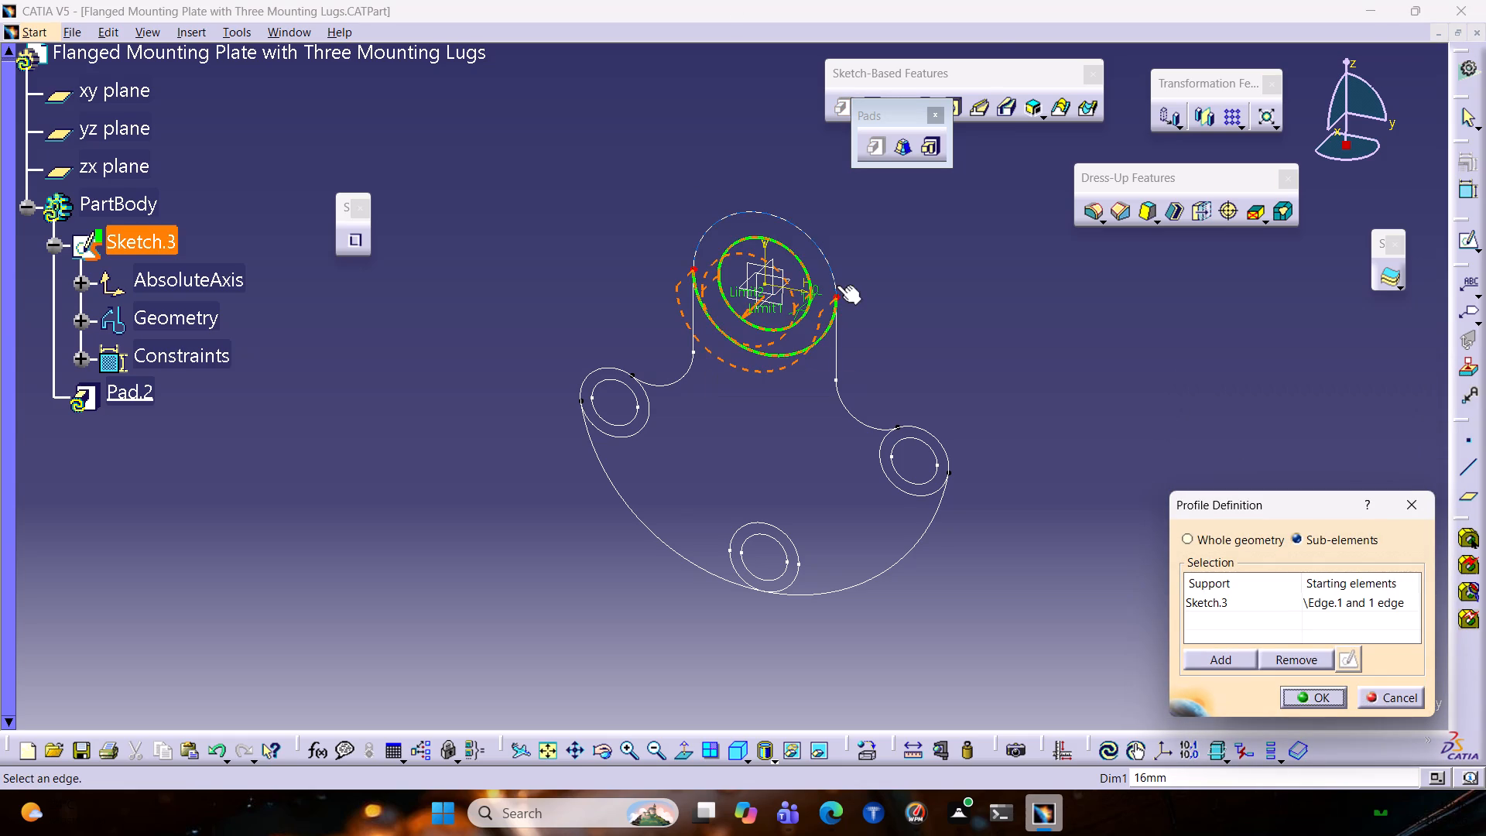
click(833, 271)
click(934, 441)
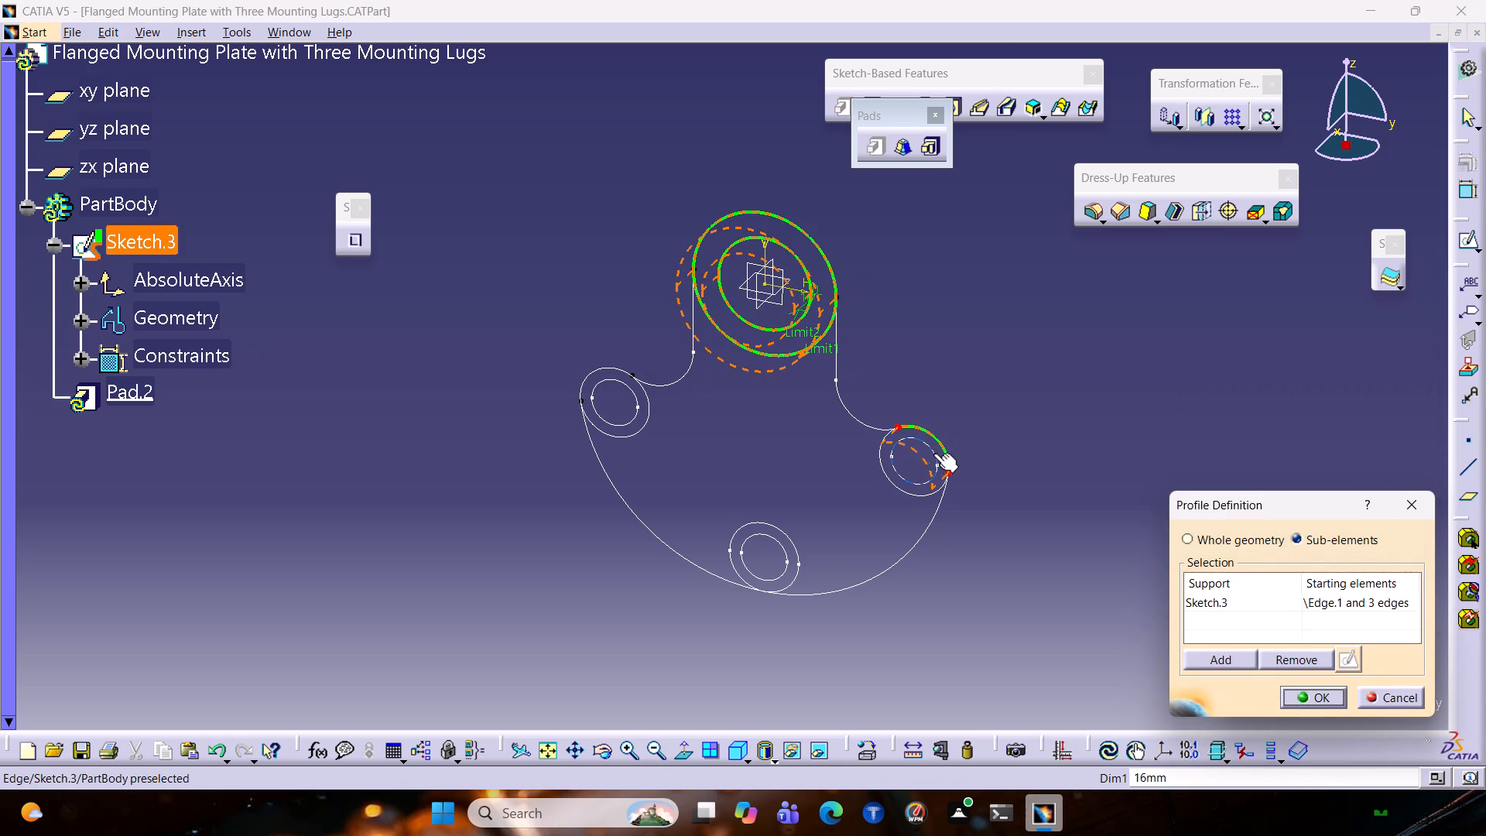
click(933, 457)
click(883, 434)
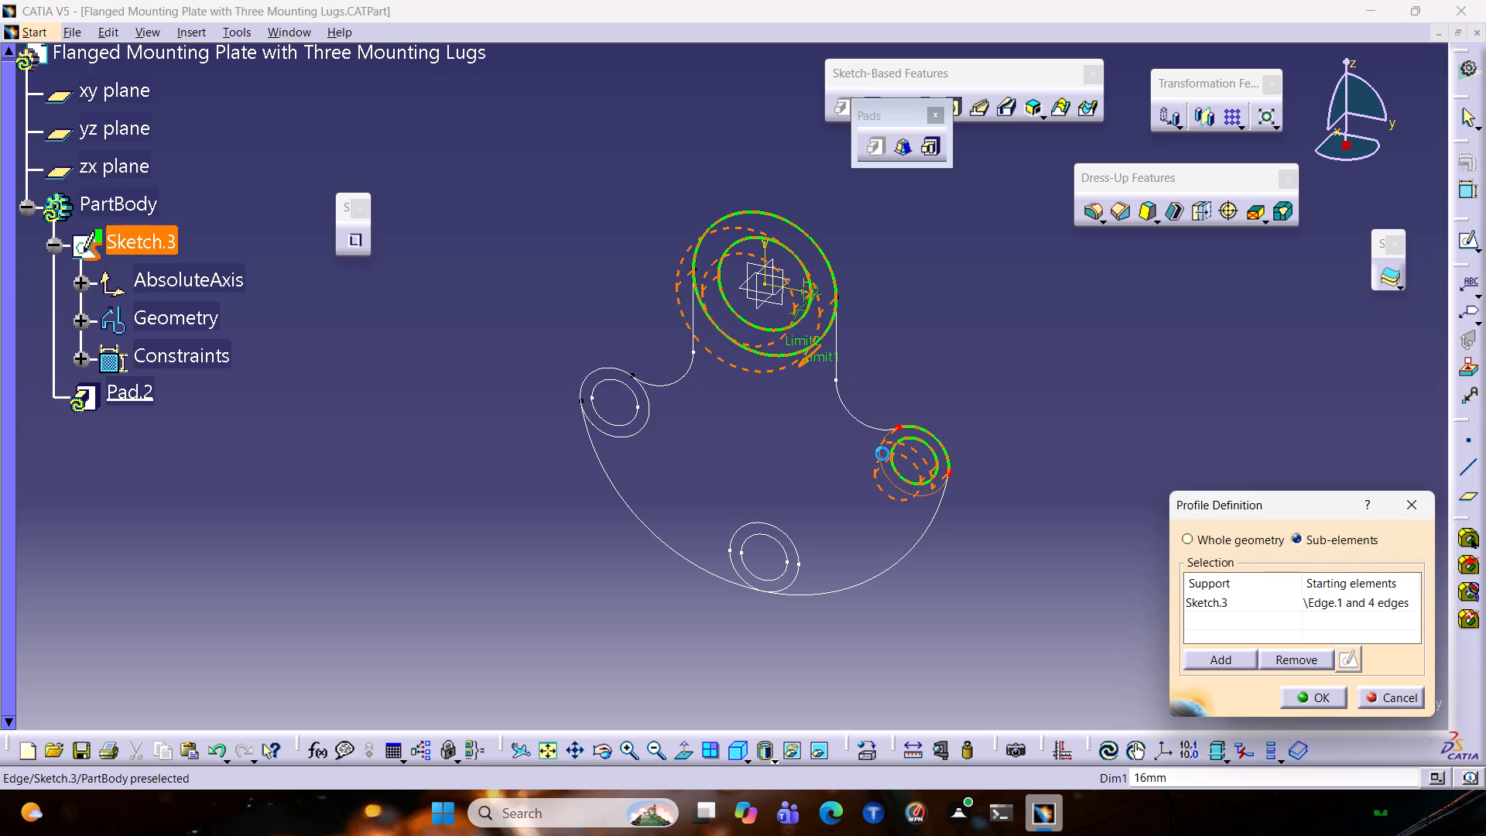
click(648, 403)
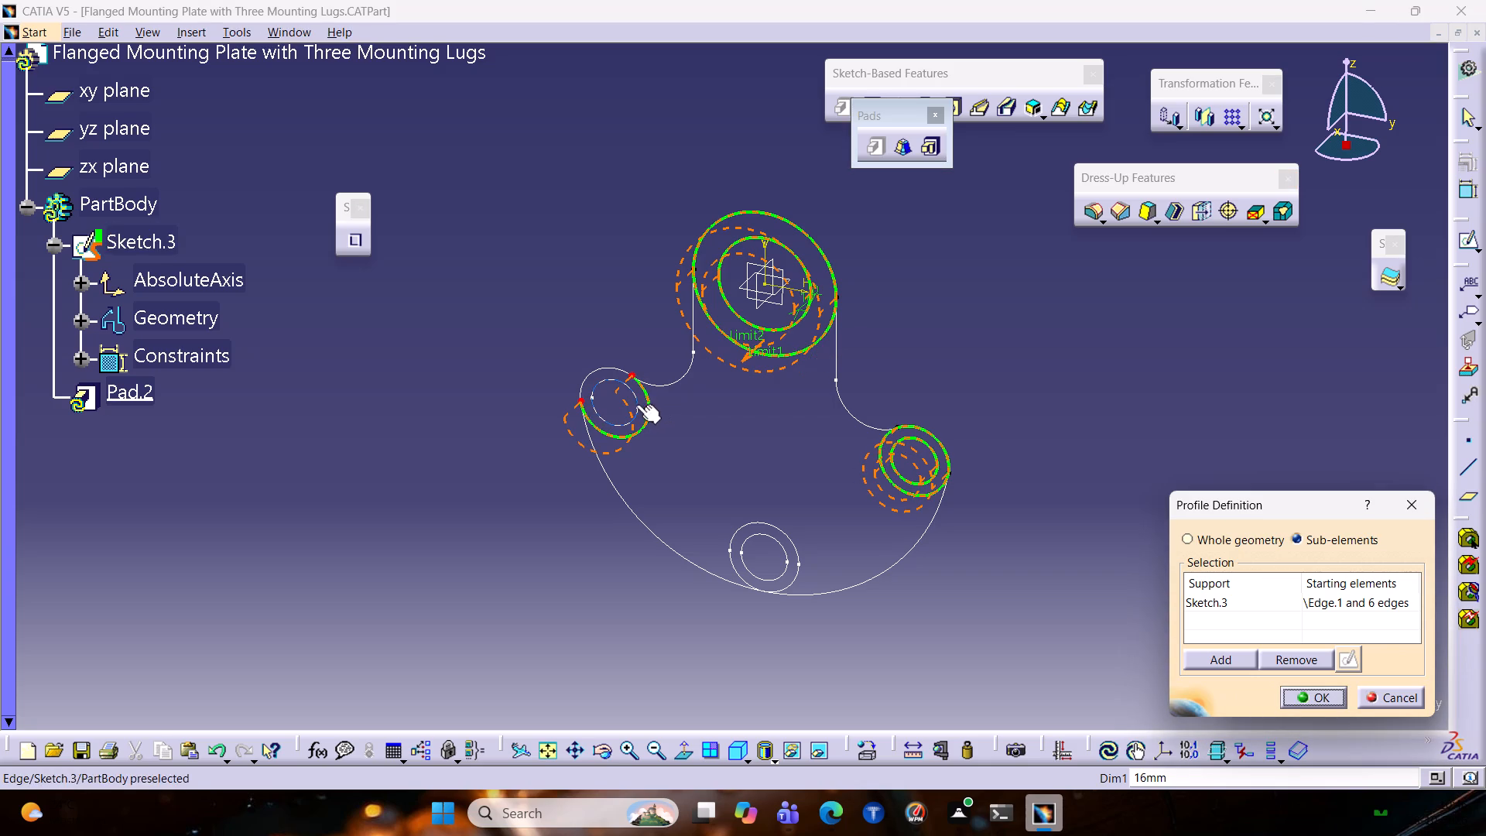
click(634, 405)
click(634, 394)
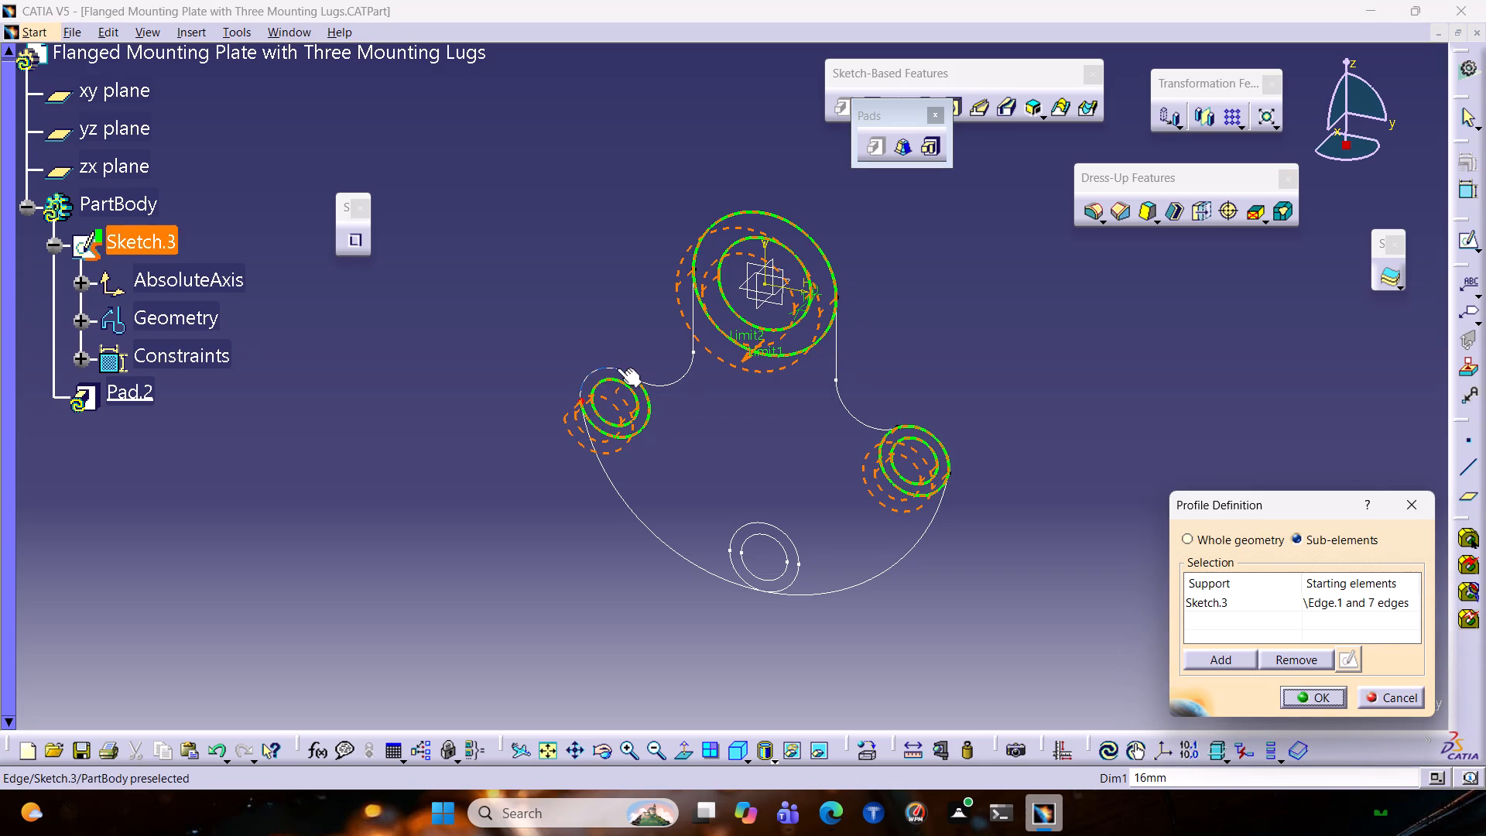
click(617, 368)
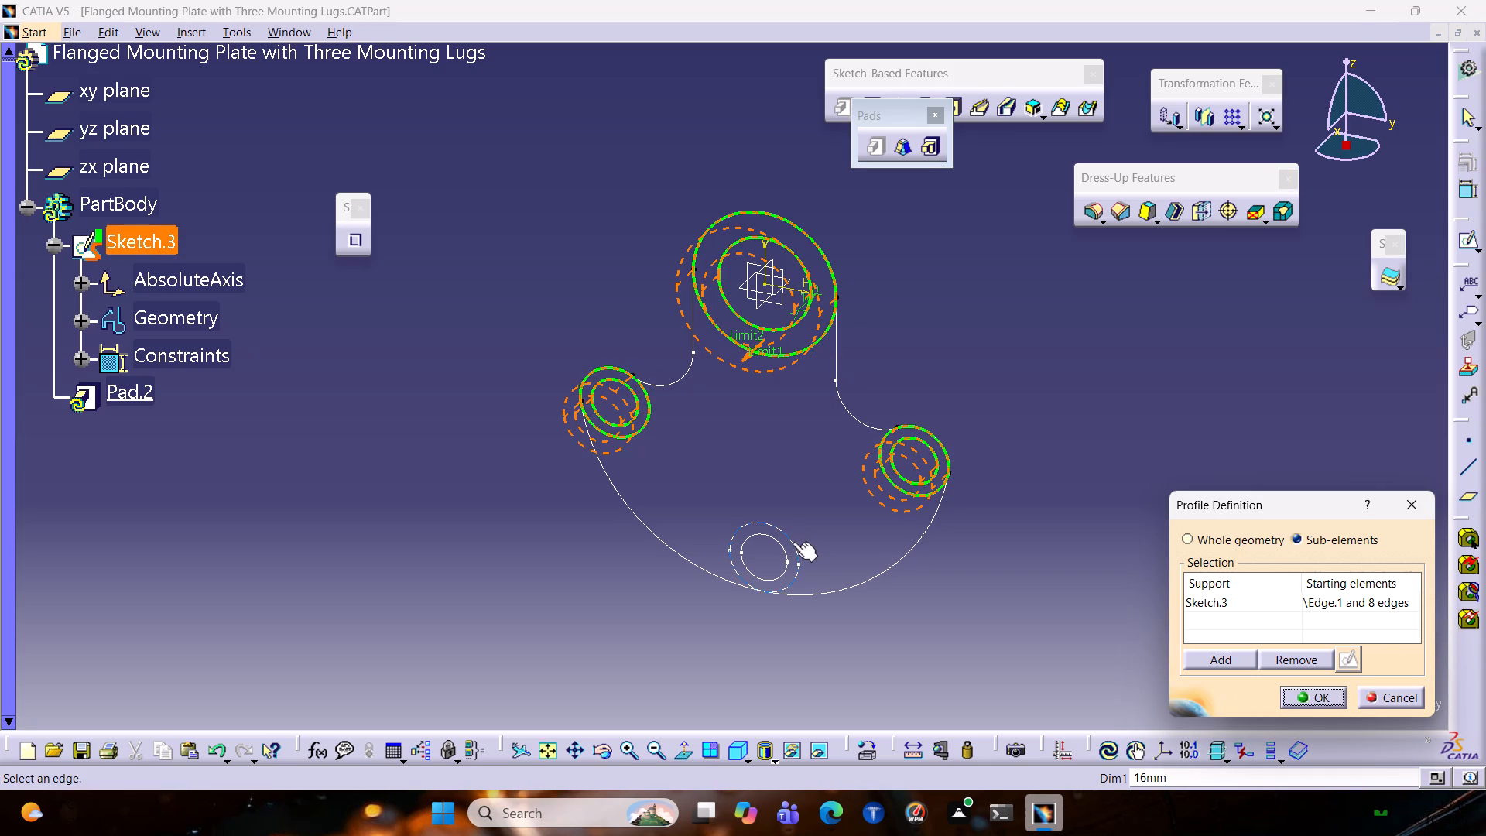
click(790, 540)
click(784, 546)
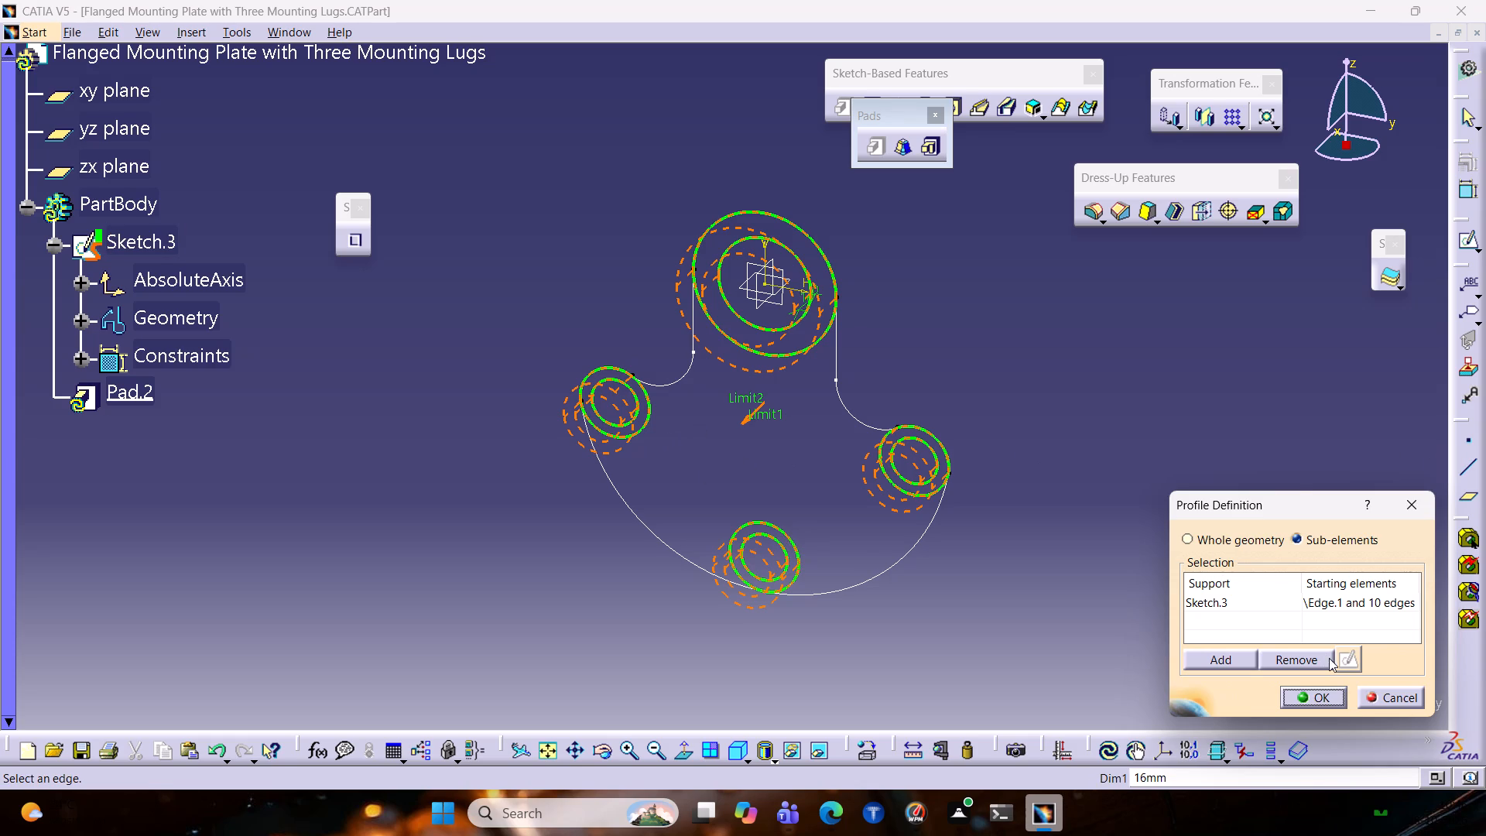
click(1319, 690)
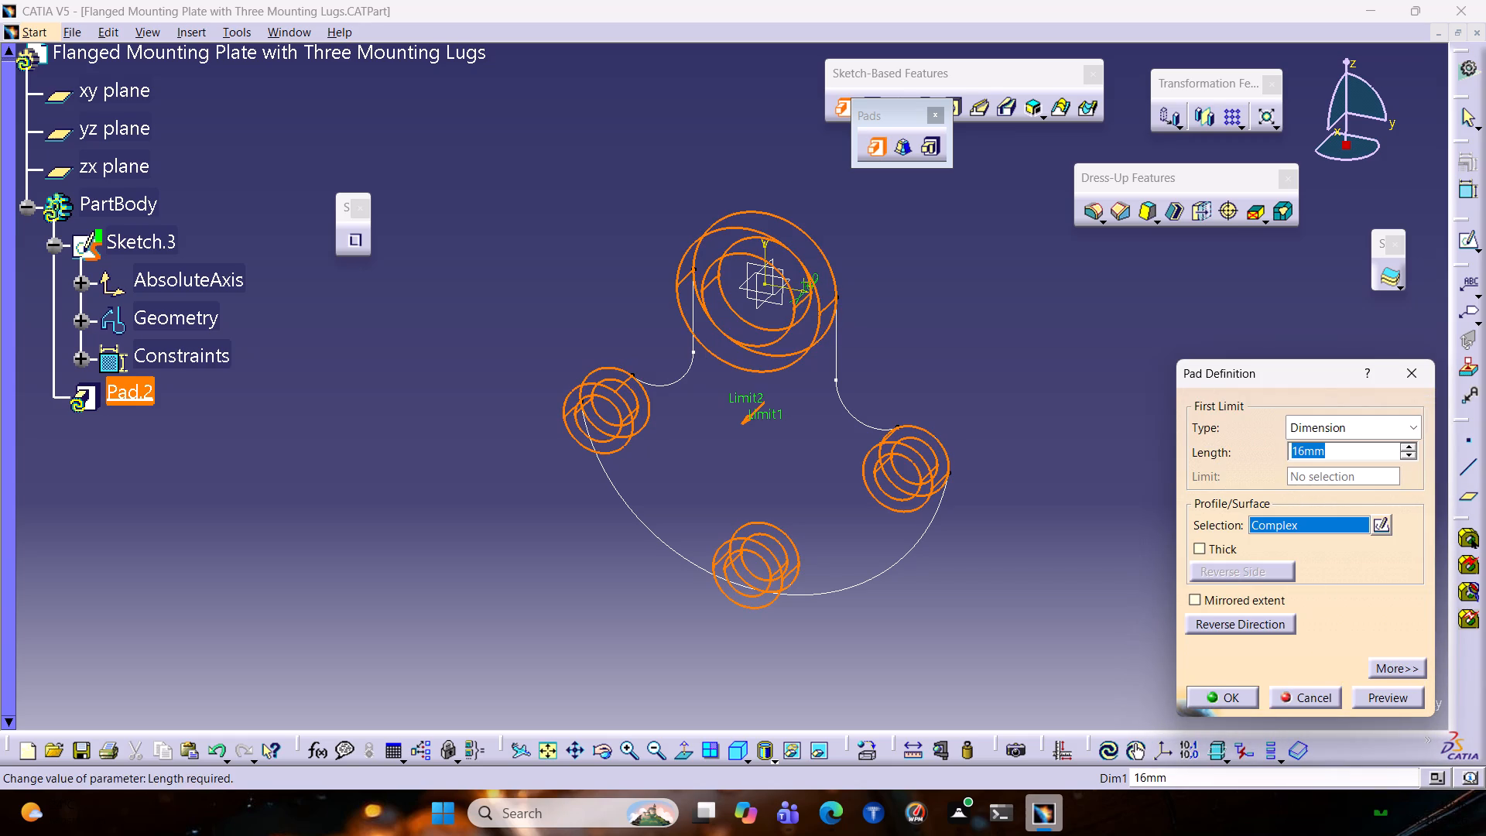
Extrude the boss and lug rings as a pad with mirrored extent and a length of 32/2 mm.
click(1255, 608)
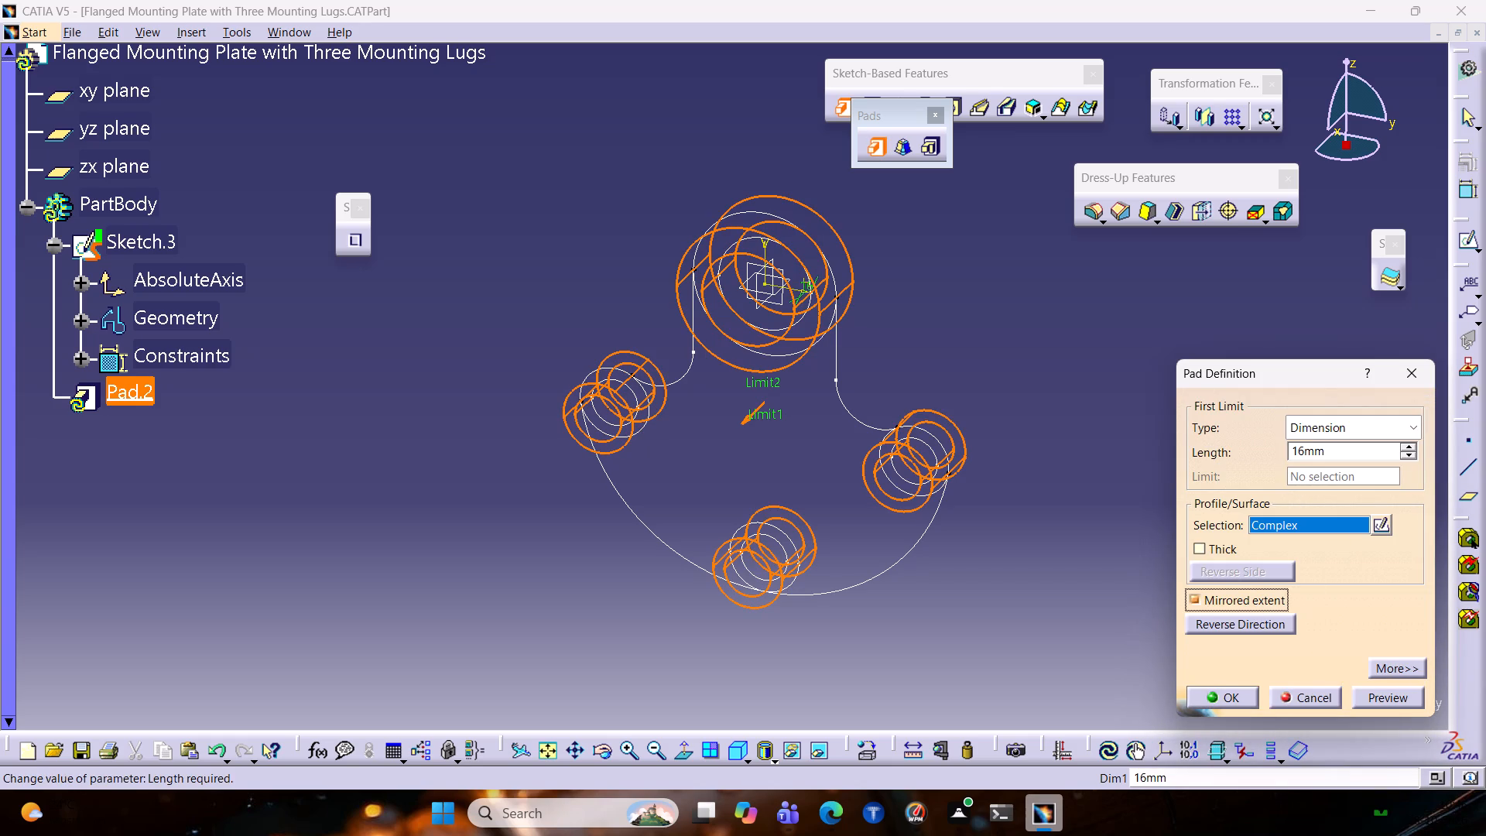
drag(1327, 453, 1226, 451)
text(32)
key(slash)
key(2)
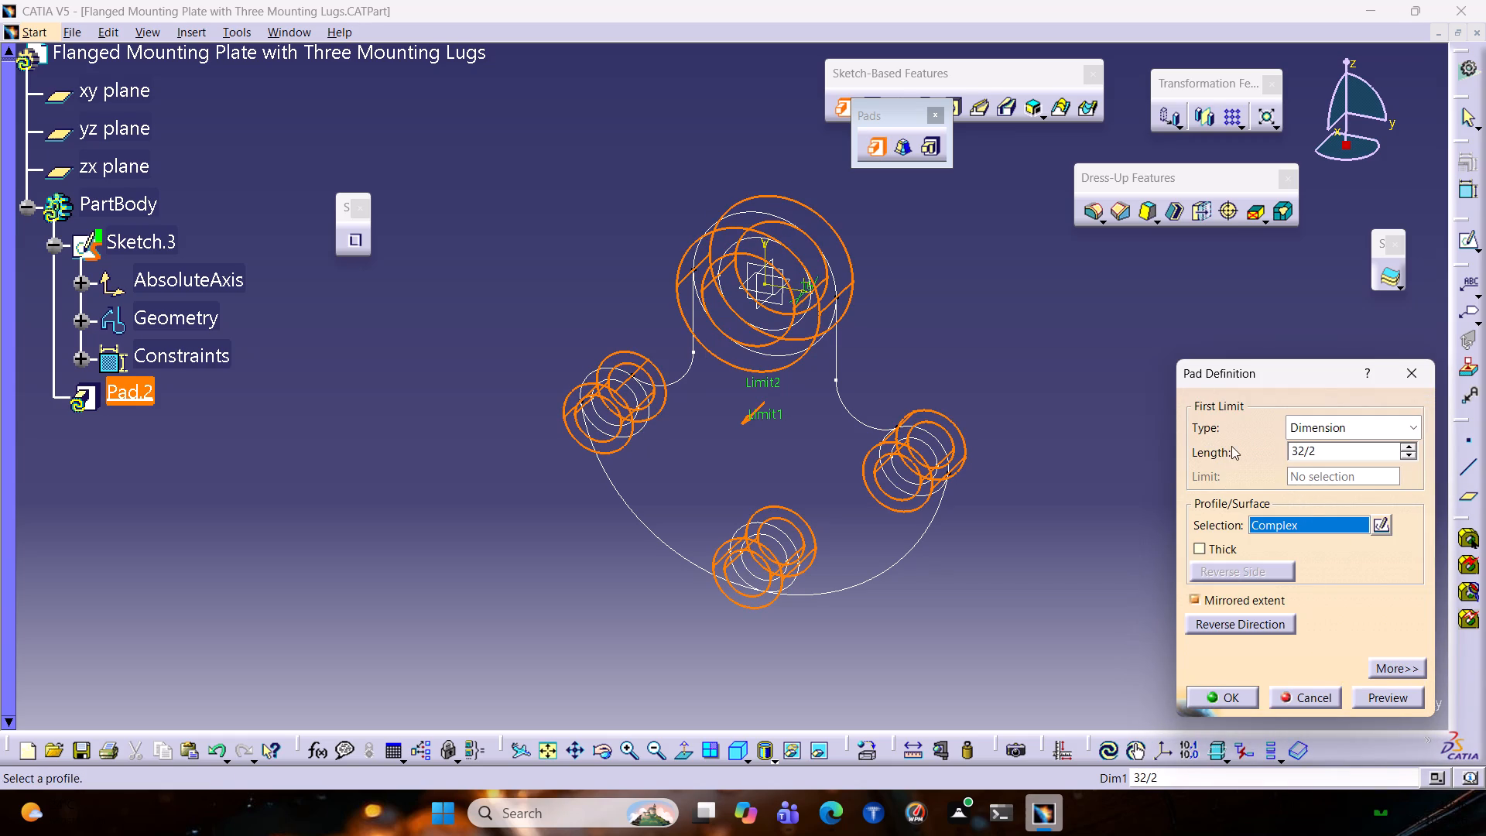
click(1392, 690)
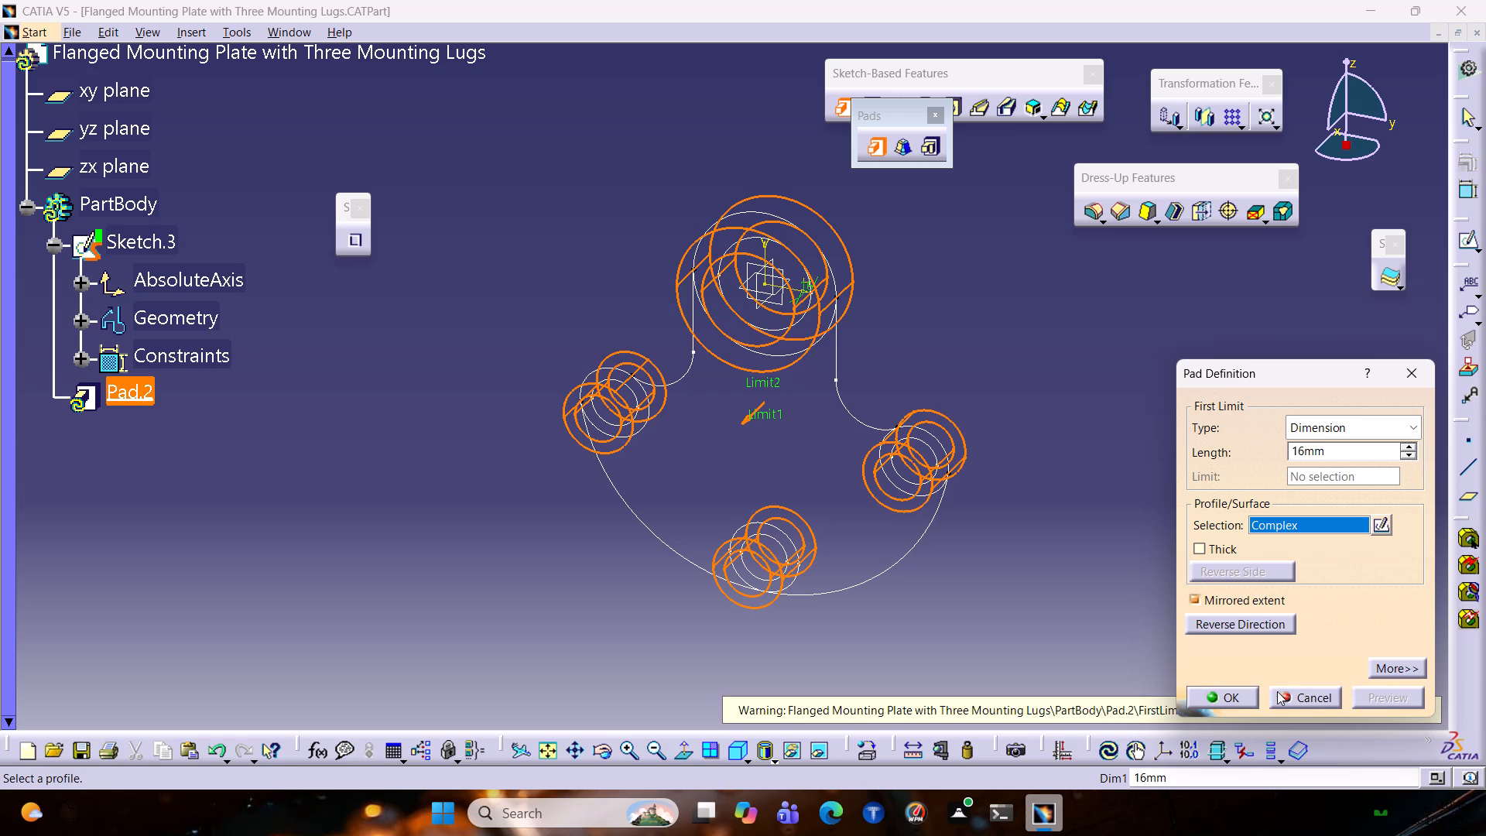
click(1226, 694)
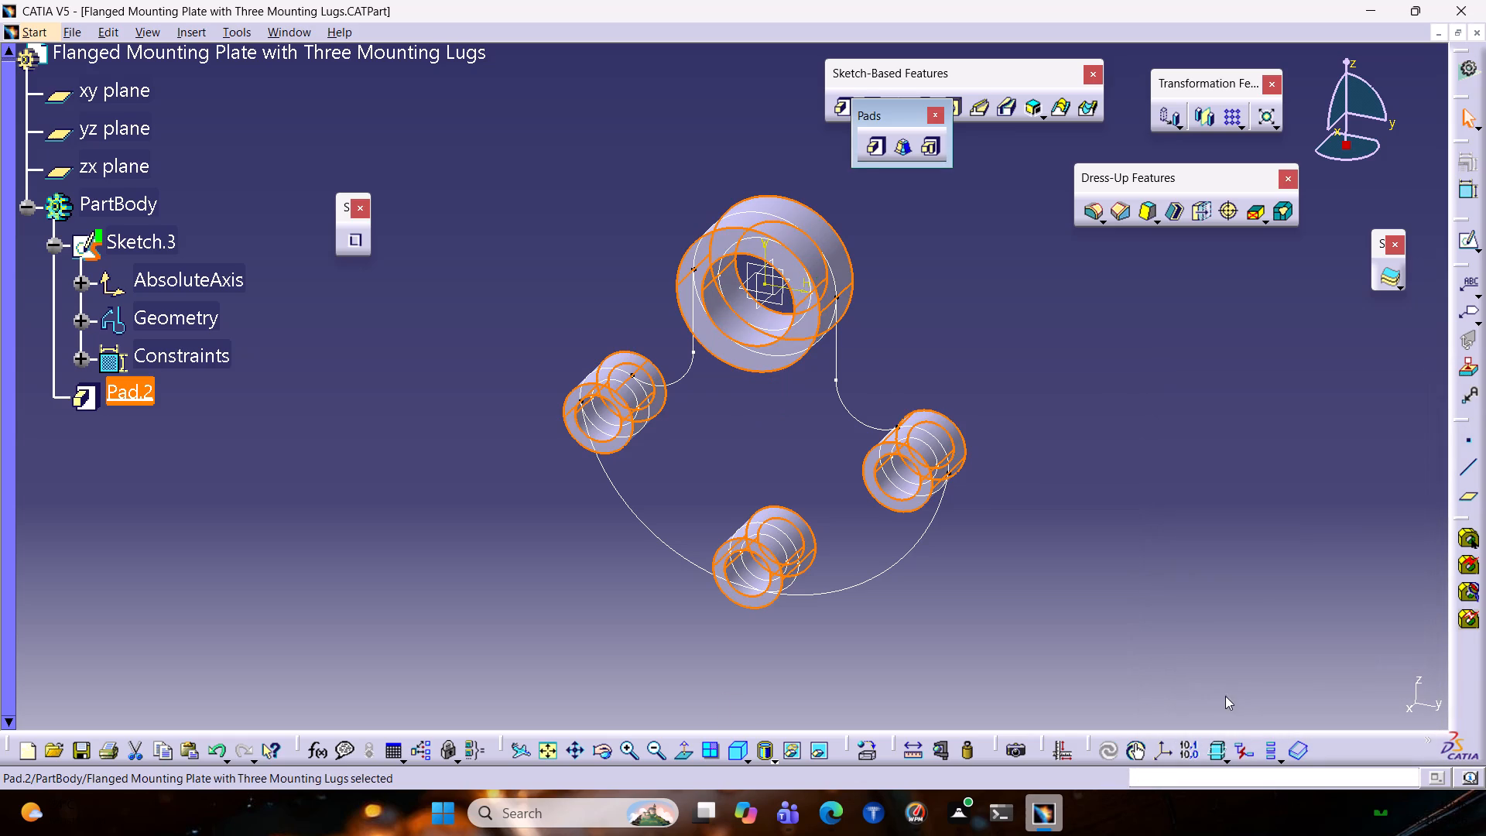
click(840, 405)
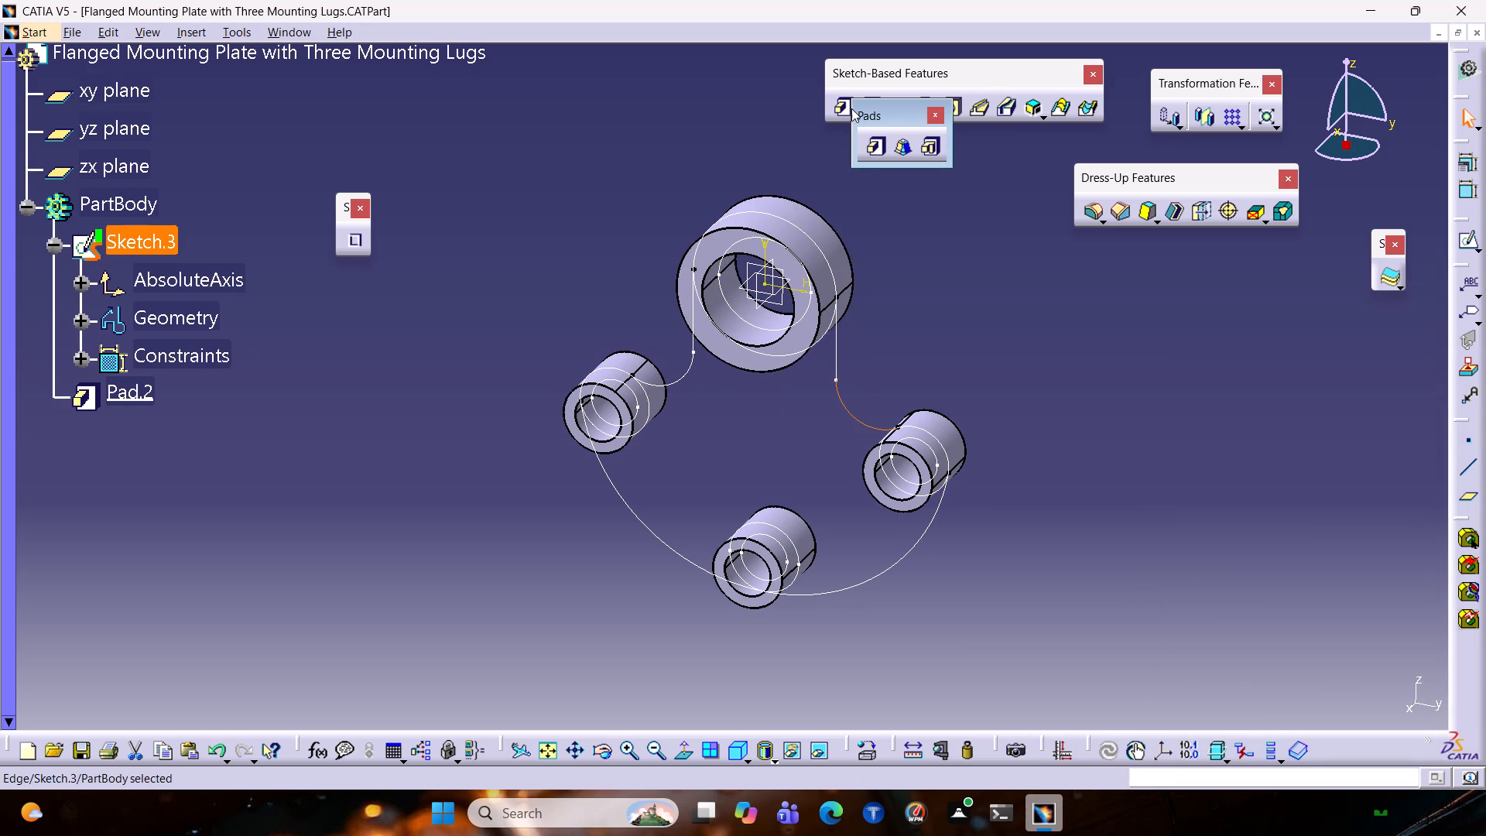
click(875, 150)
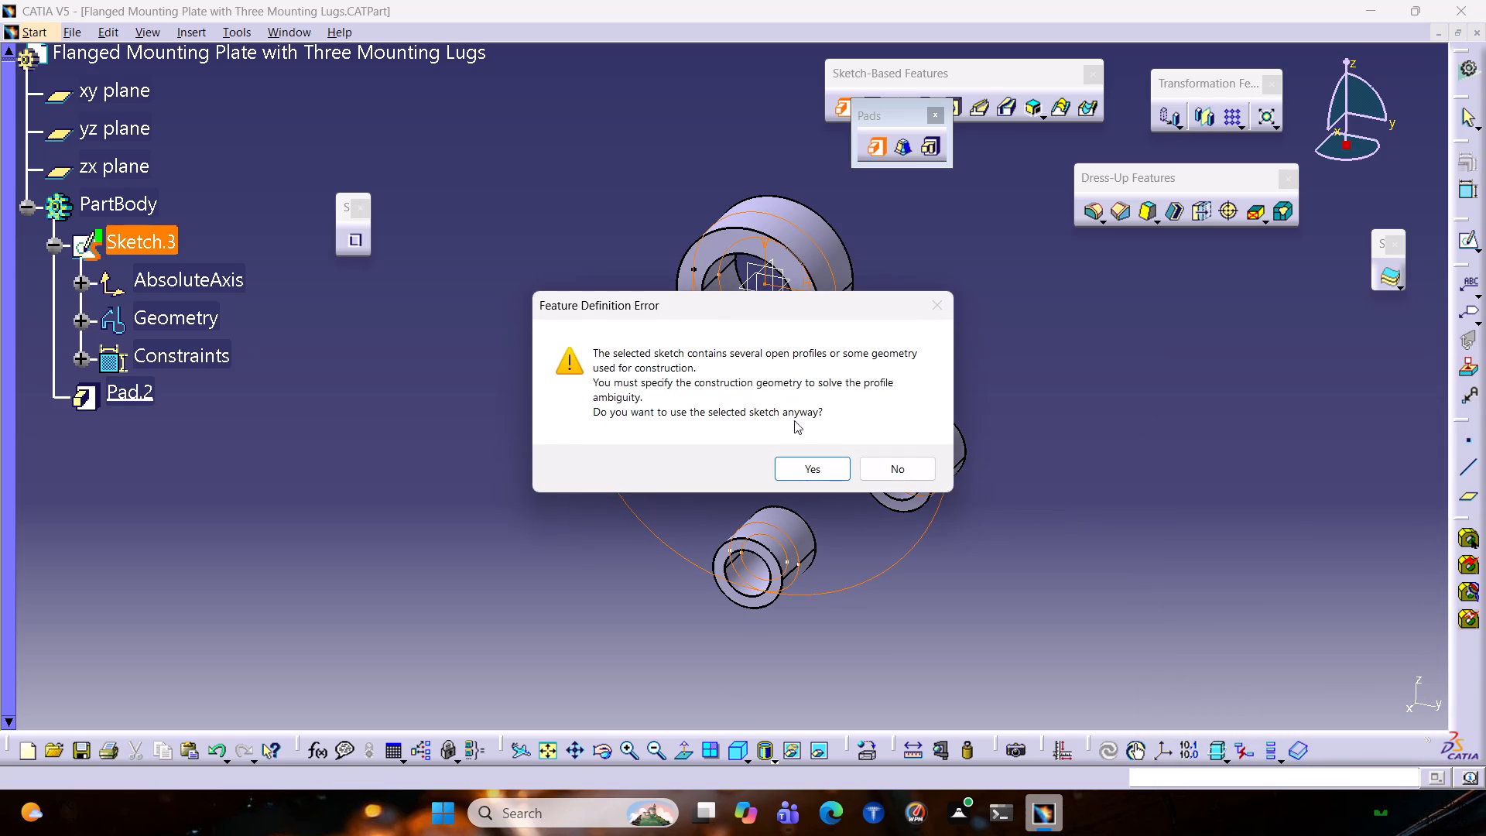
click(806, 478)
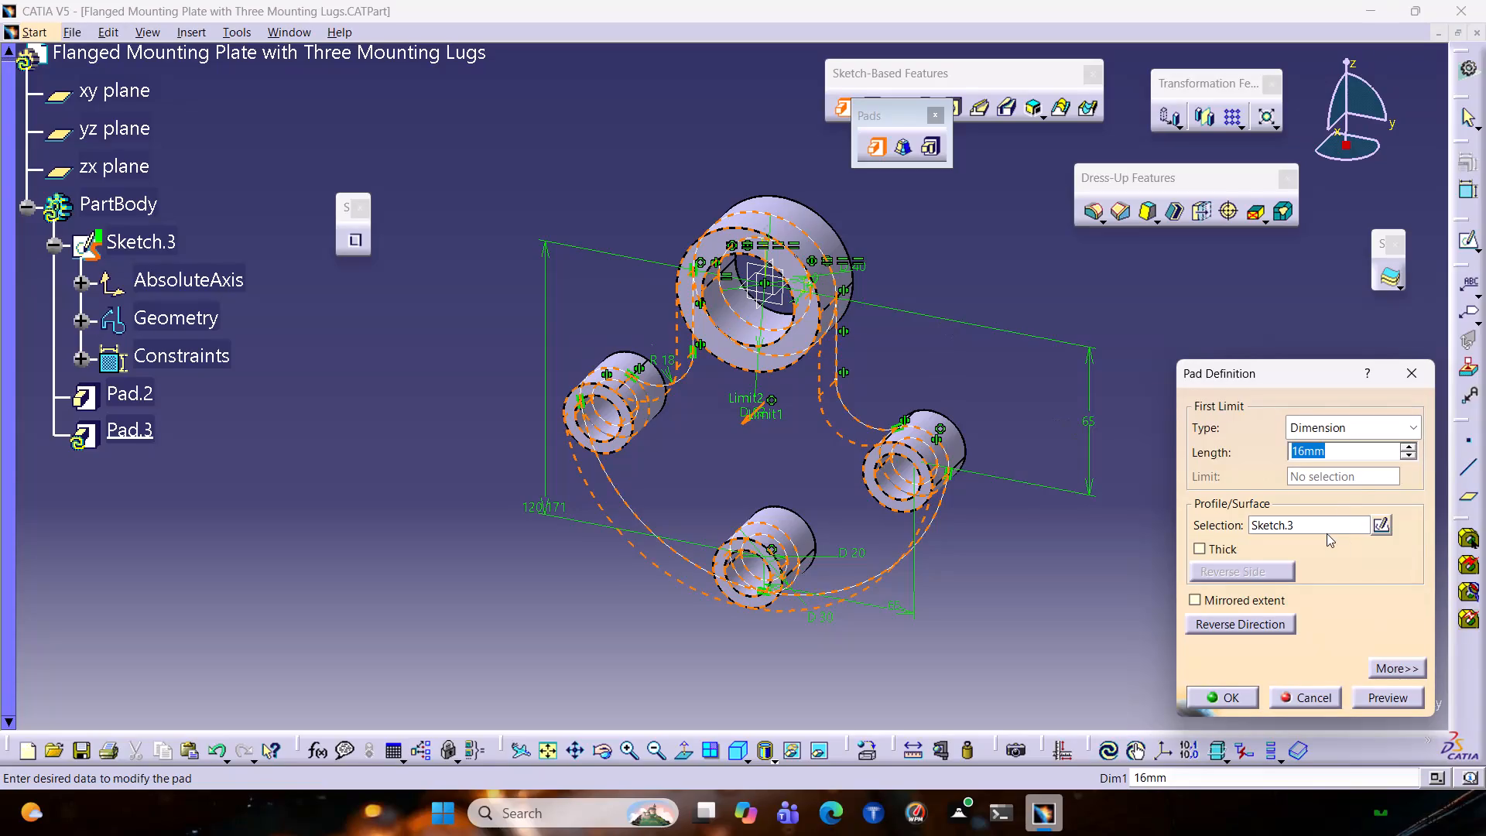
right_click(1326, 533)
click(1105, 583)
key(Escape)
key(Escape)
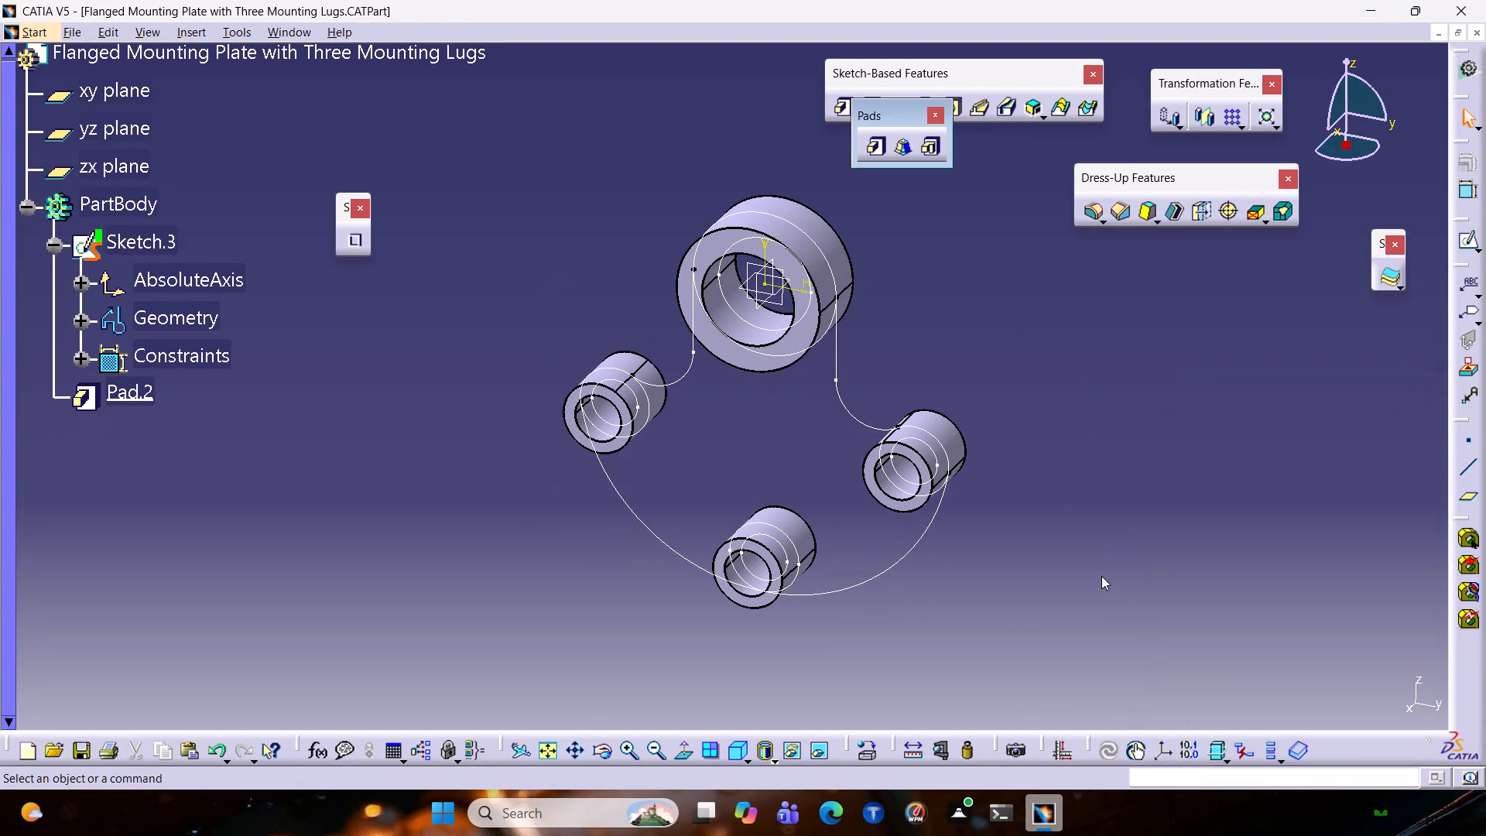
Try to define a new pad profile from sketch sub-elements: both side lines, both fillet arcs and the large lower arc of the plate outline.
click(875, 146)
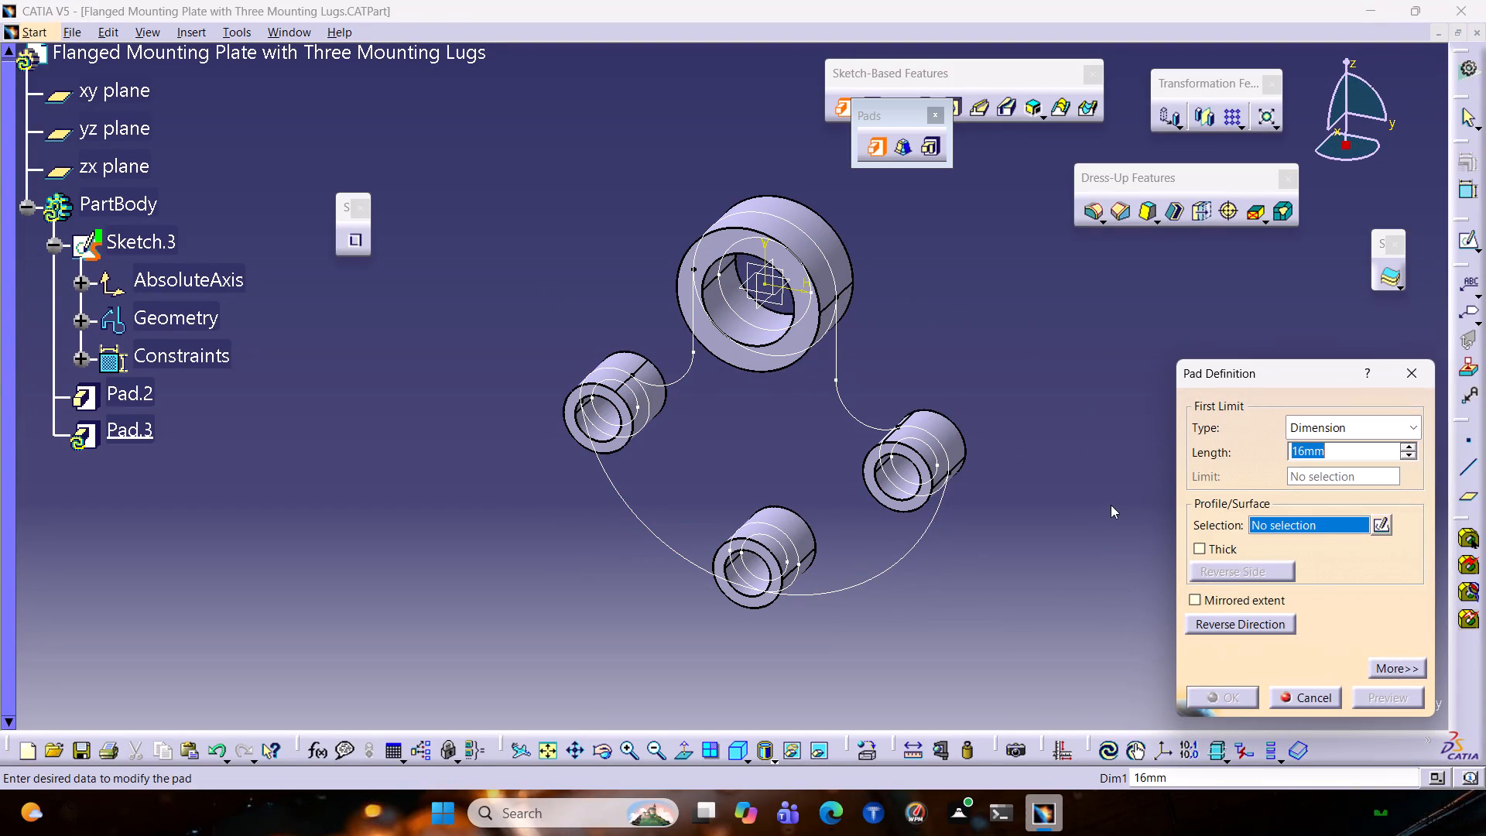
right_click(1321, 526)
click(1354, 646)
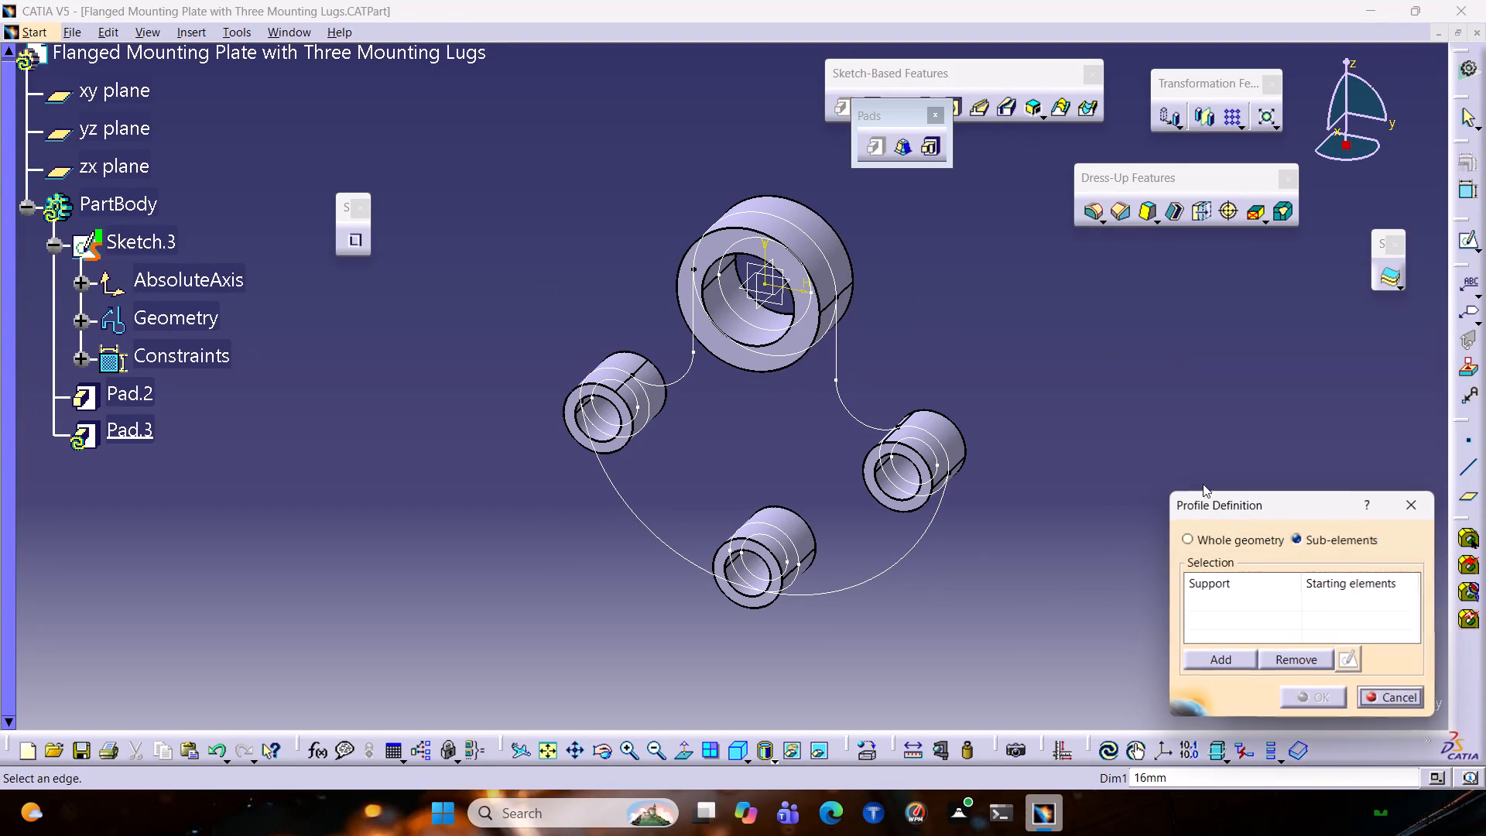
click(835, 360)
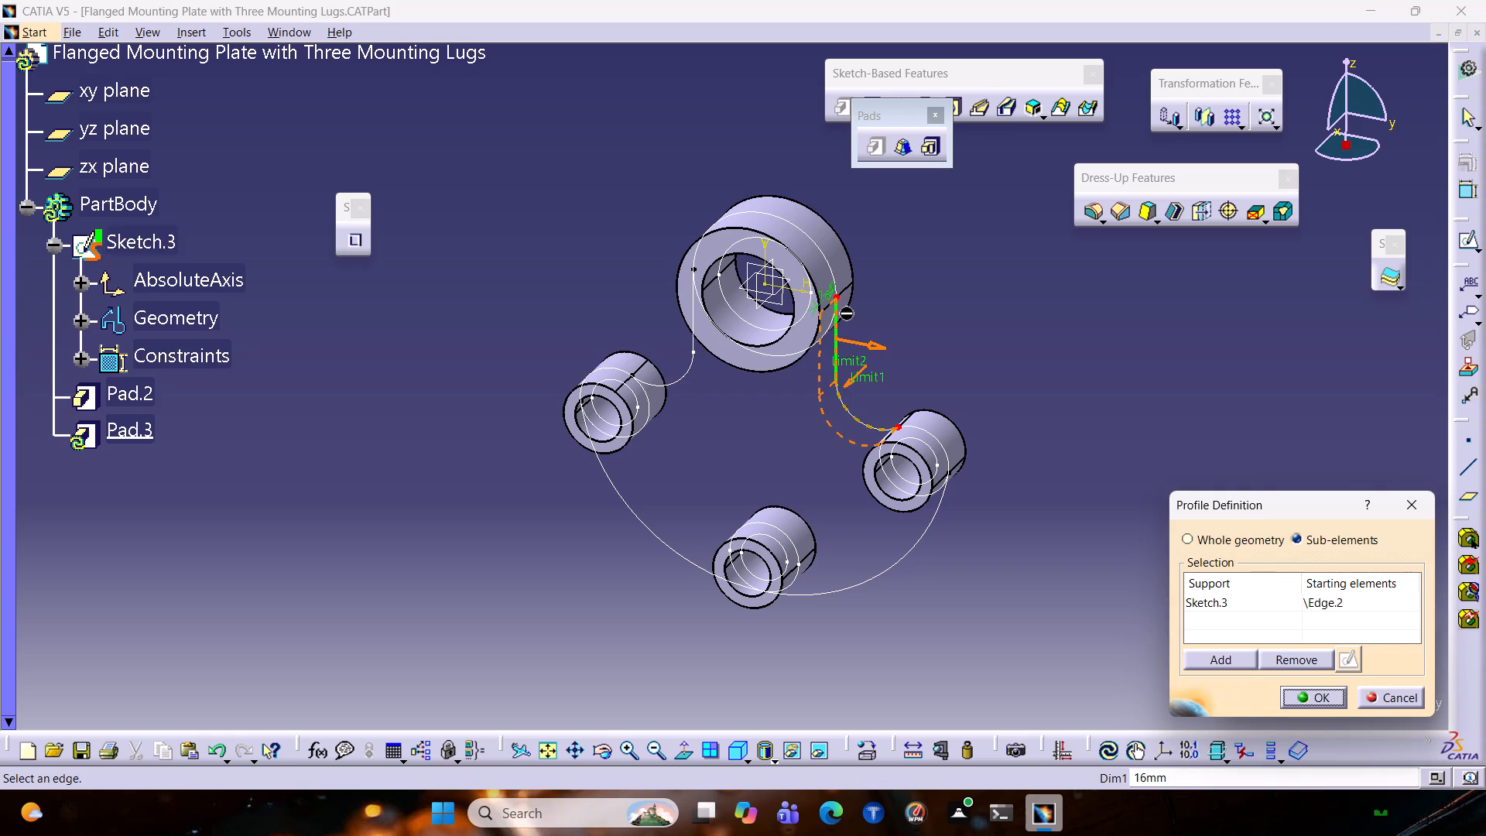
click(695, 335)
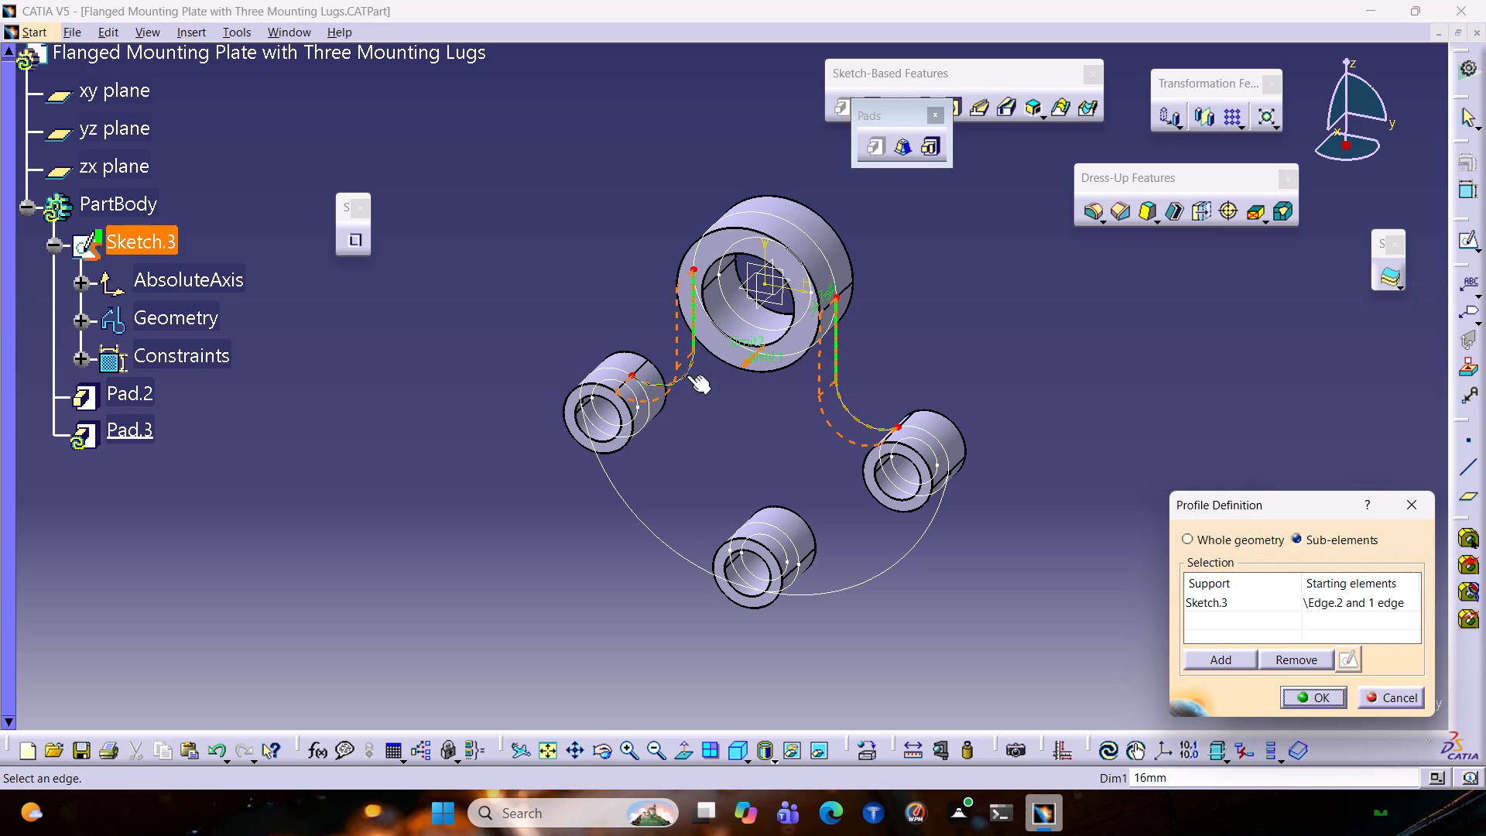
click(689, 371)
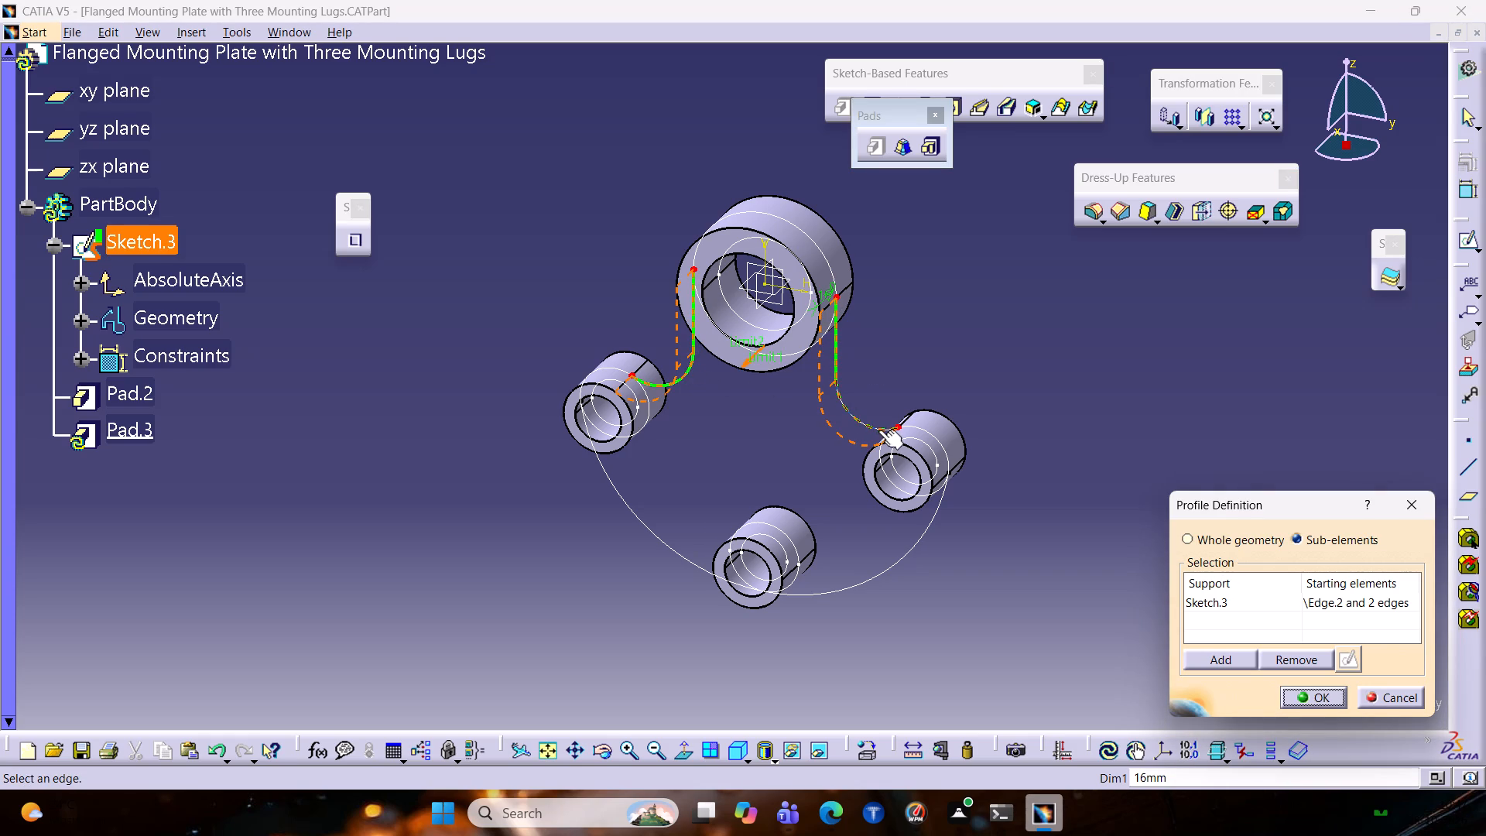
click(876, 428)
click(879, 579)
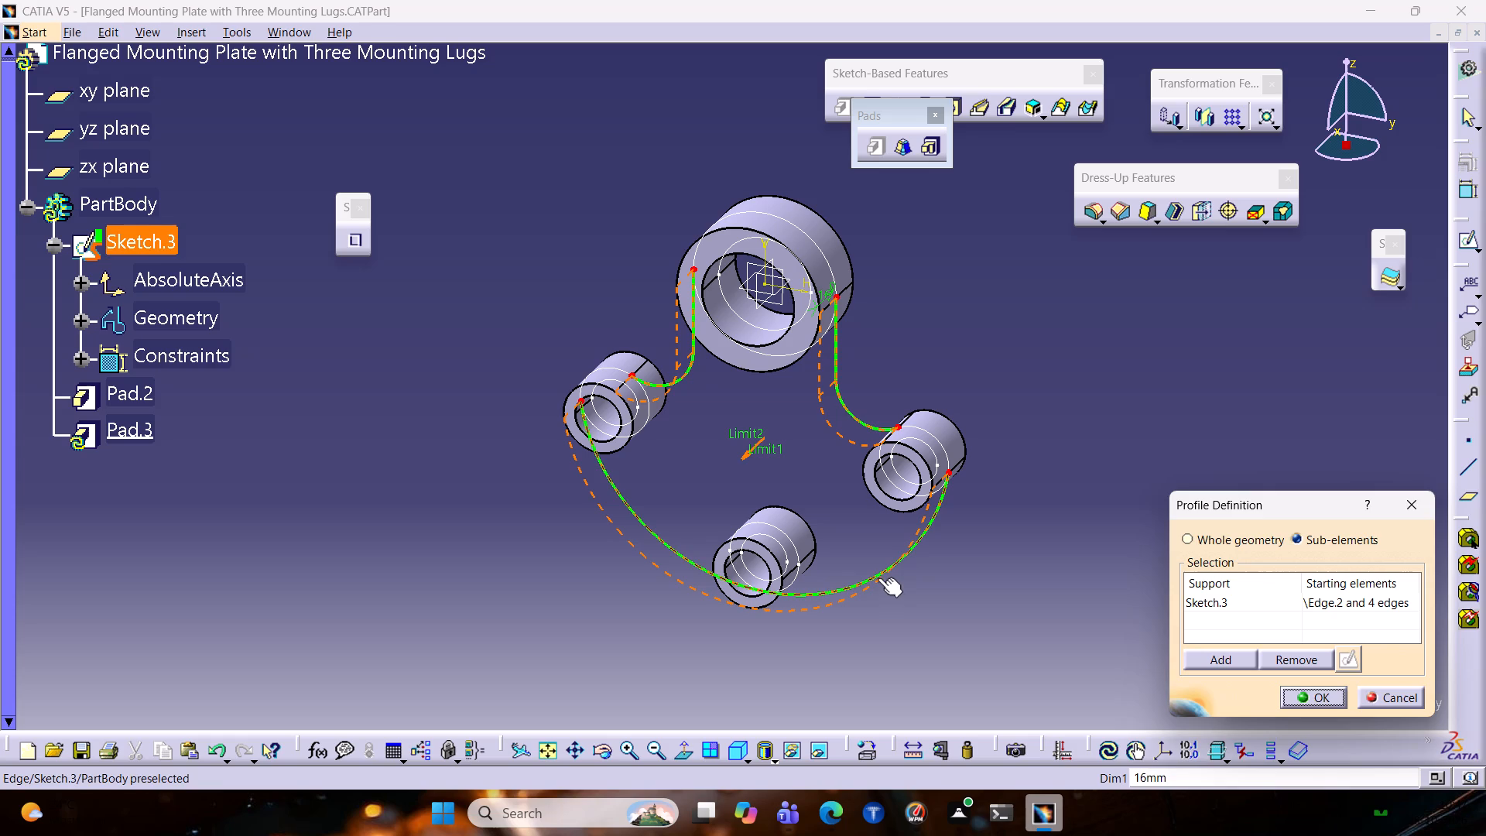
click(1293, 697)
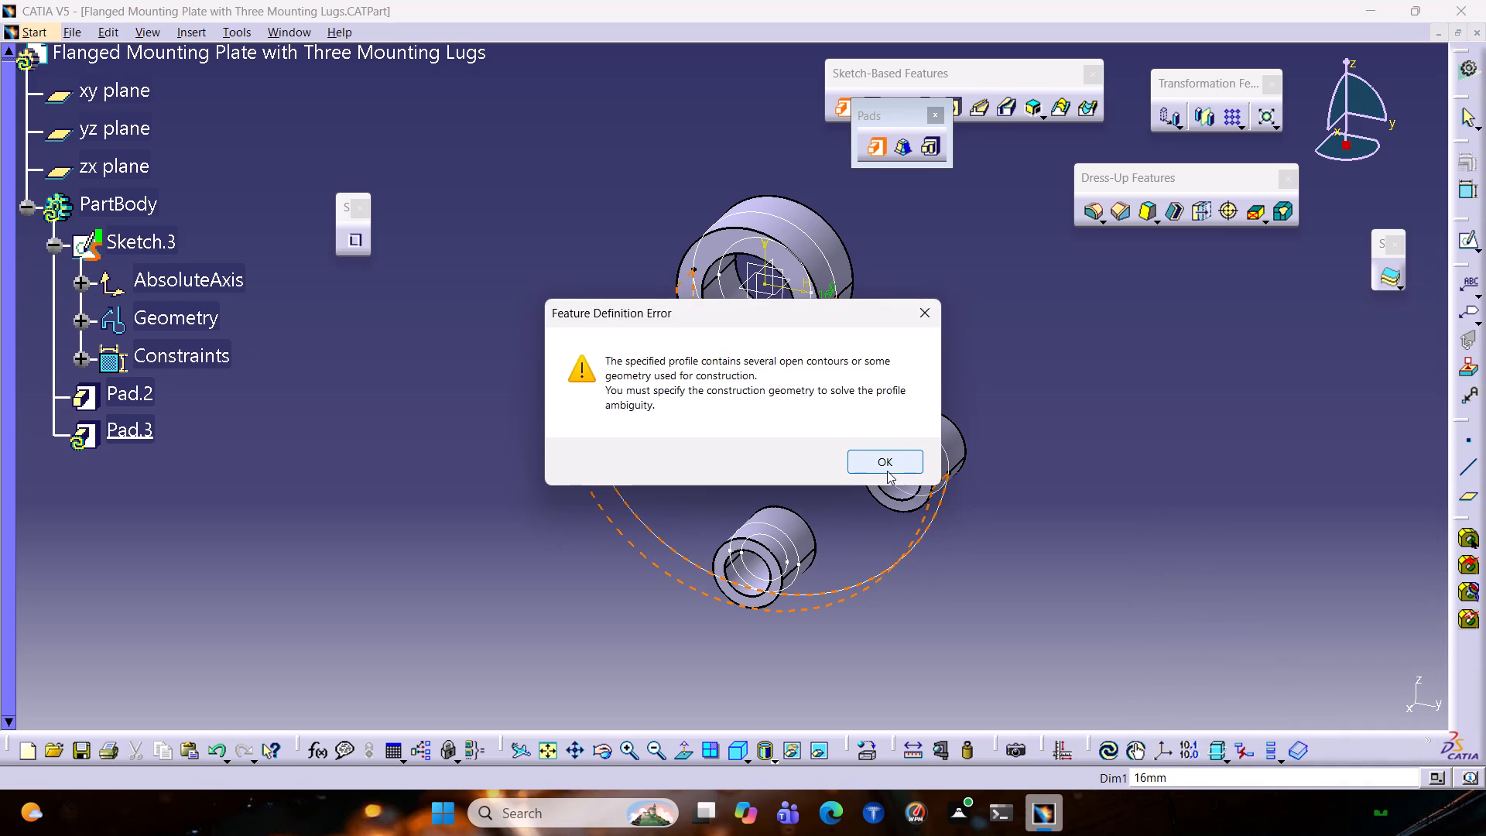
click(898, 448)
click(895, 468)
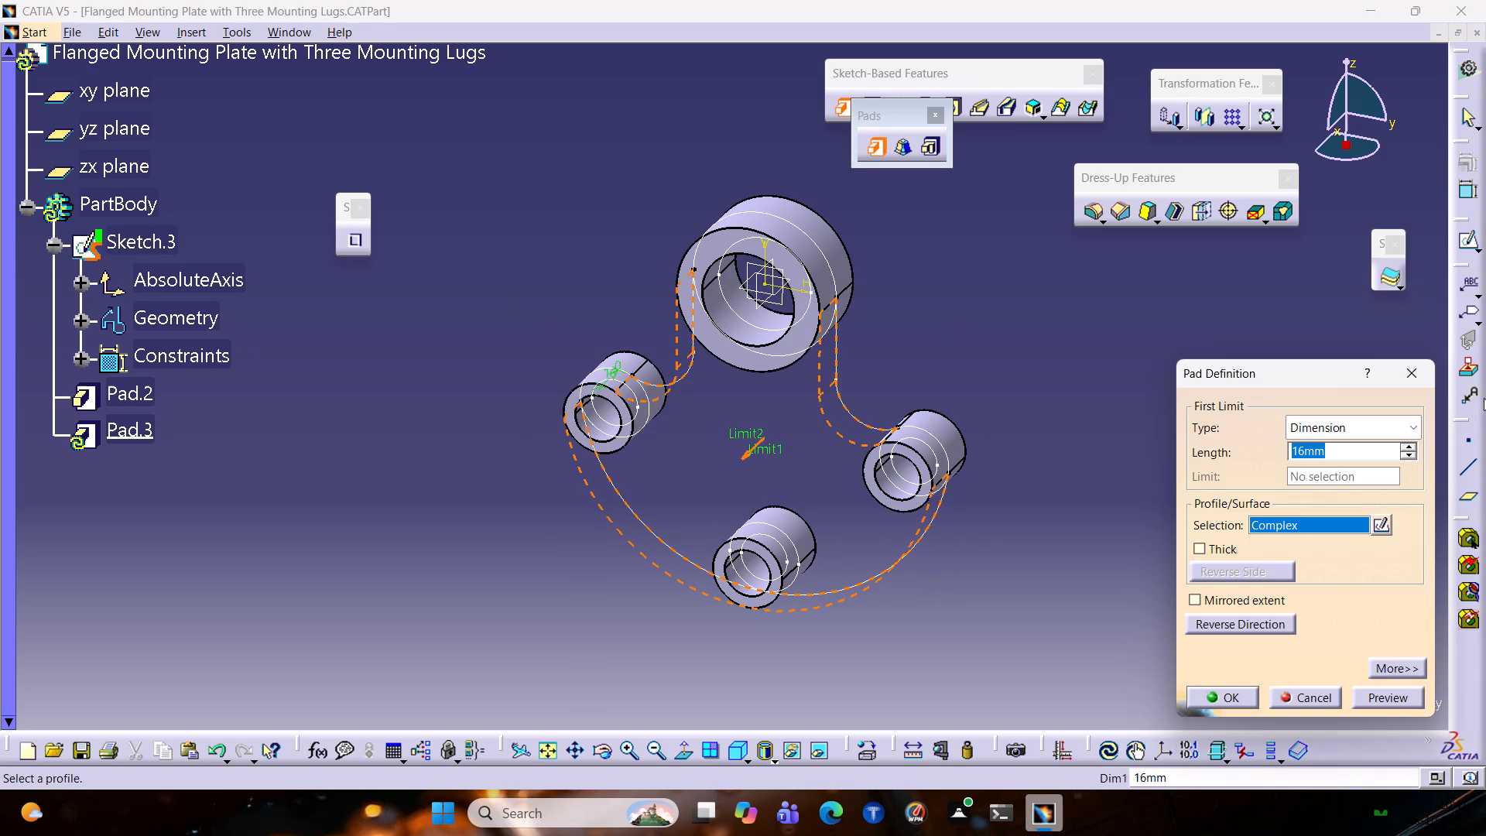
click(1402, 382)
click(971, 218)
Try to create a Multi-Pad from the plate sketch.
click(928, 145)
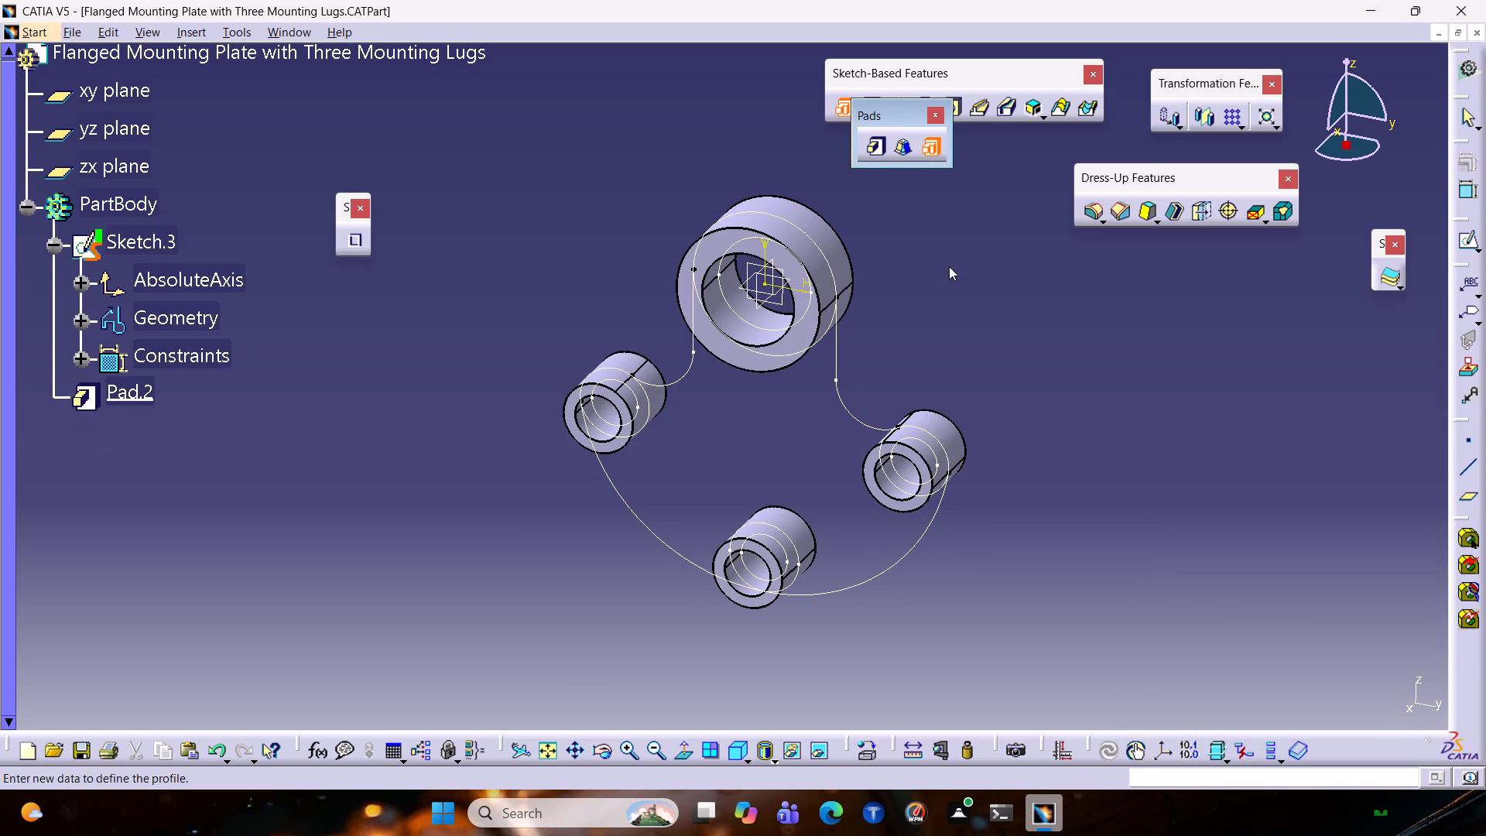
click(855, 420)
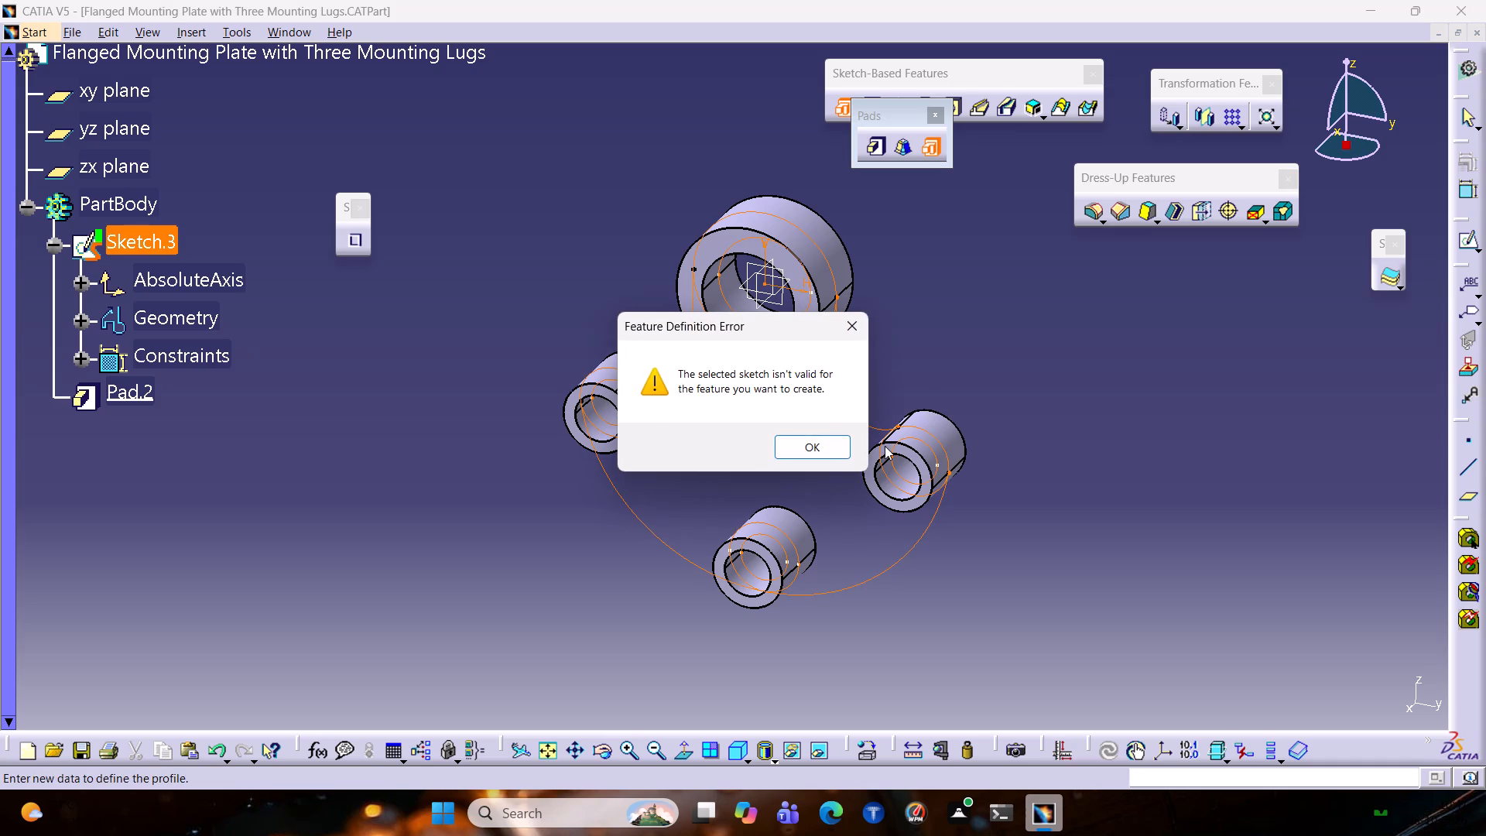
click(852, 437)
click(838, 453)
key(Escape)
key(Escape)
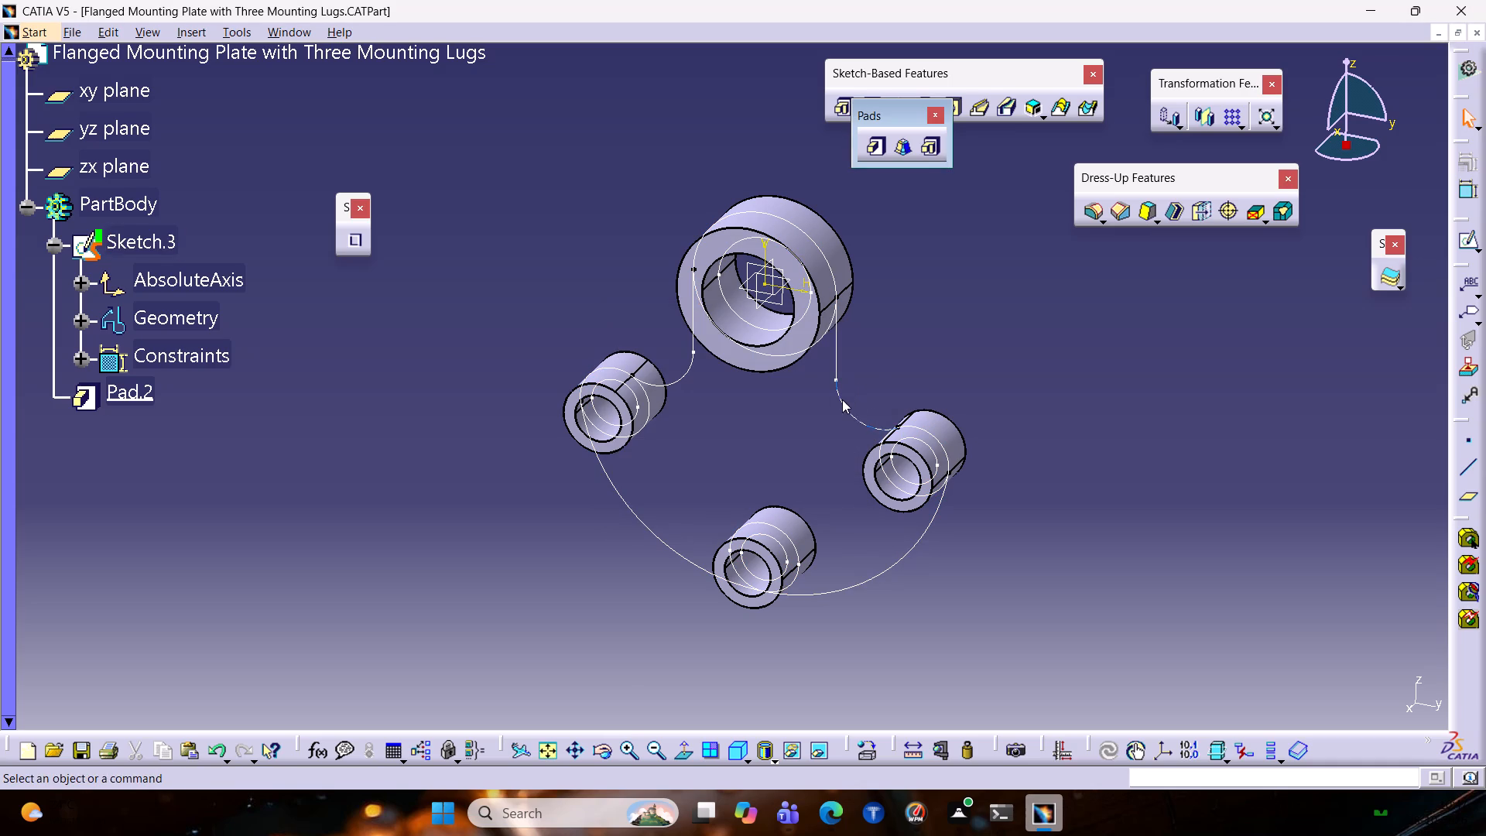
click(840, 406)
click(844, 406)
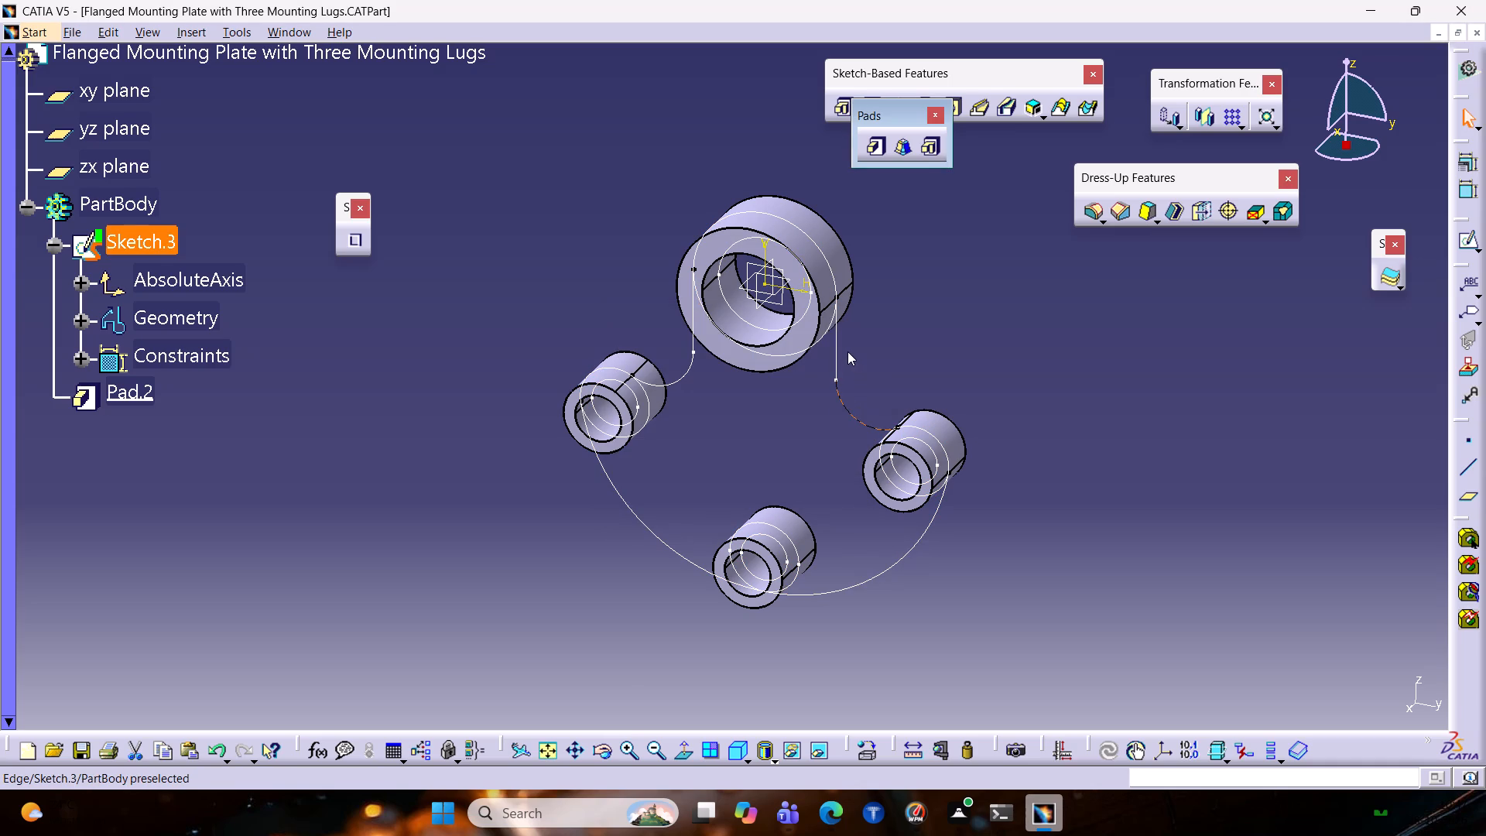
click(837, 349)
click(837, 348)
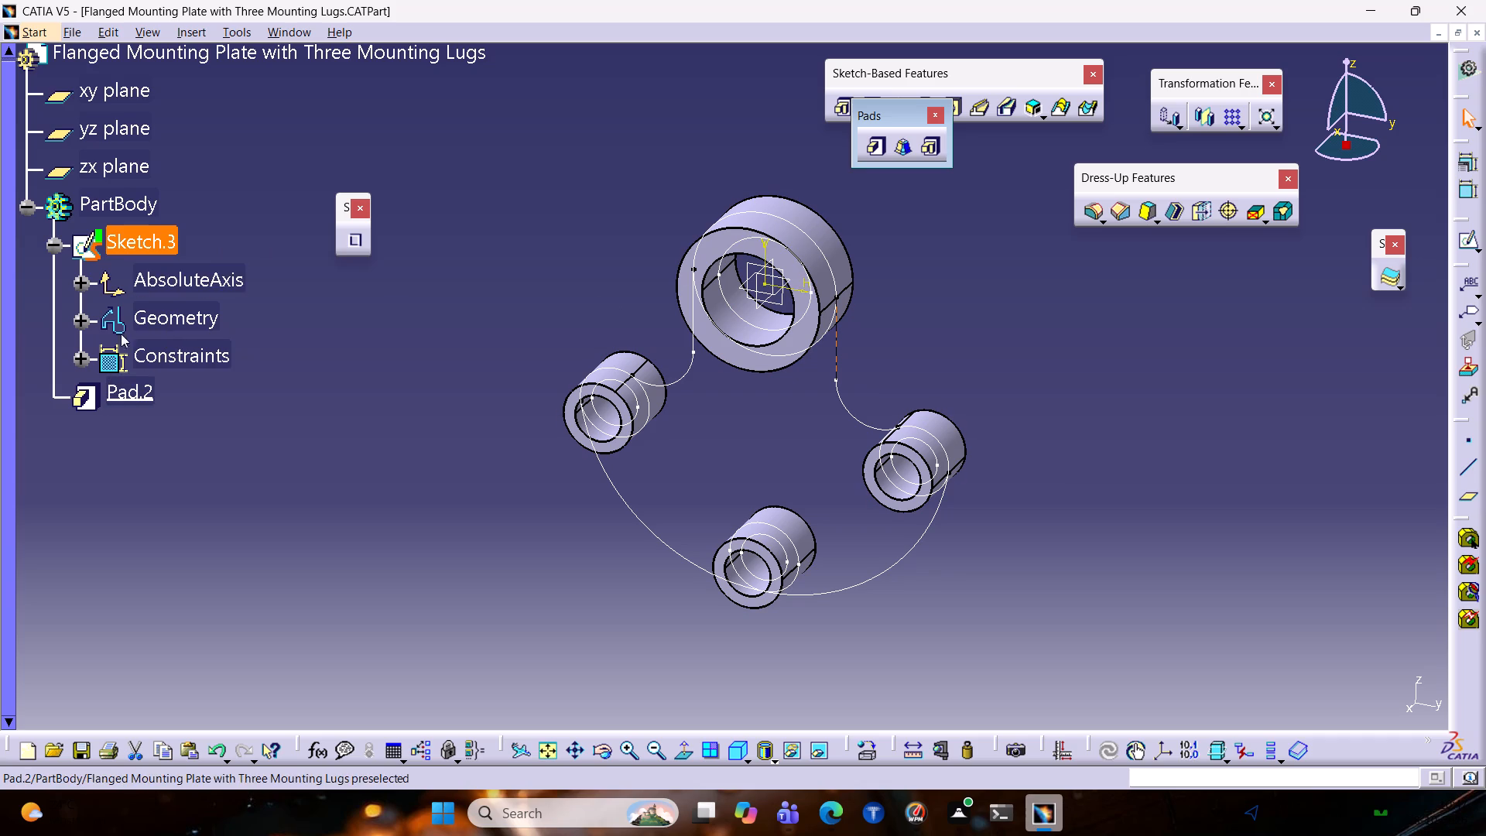
Reopen the plate sketch for editing and select the plate-facing arc of the left lug's outer circle, next to the R 18 arc.
double_click(141, 231)
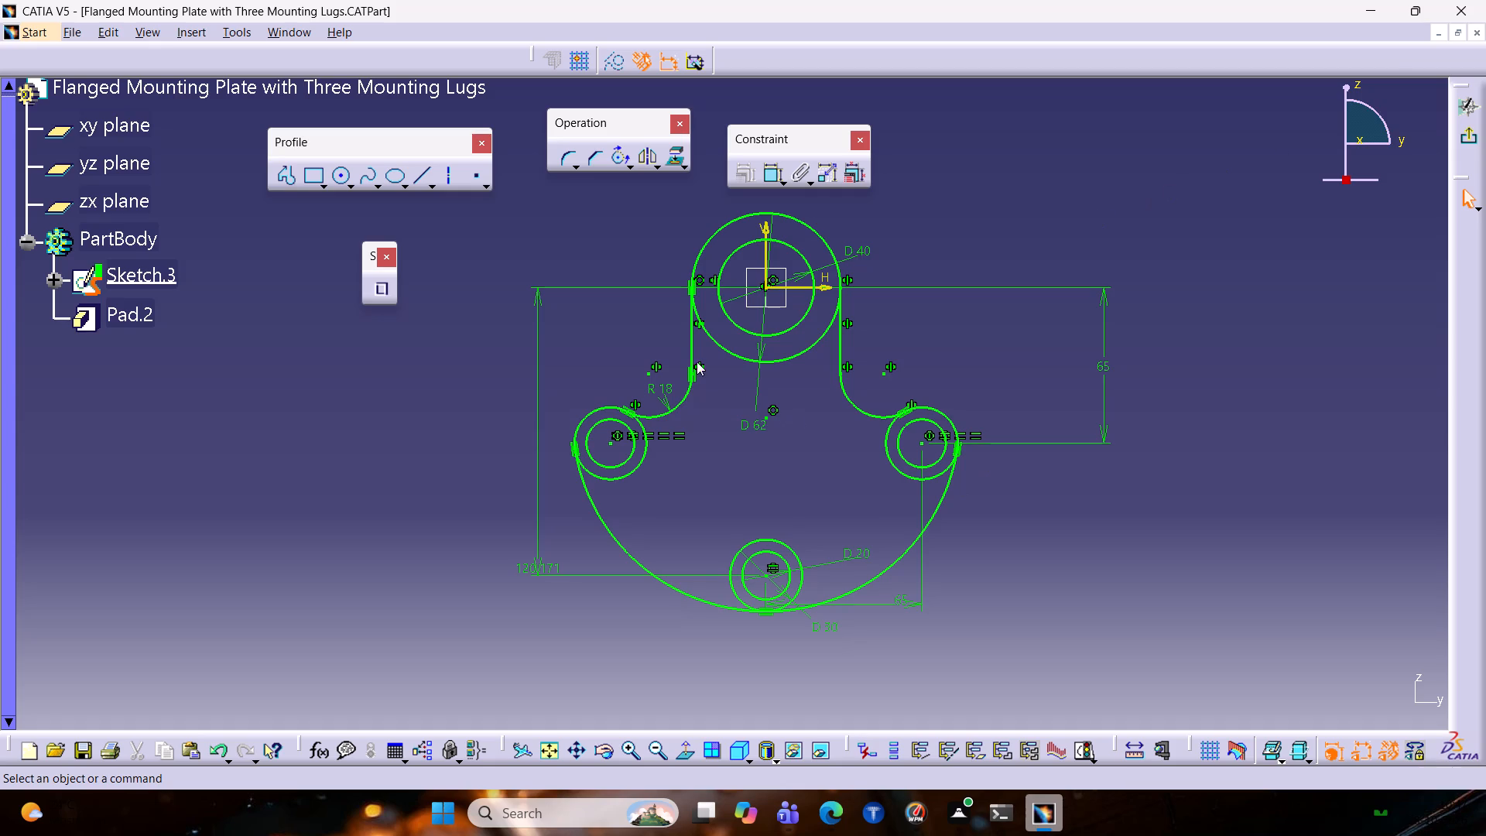
drag(651, 417, 750, 411)
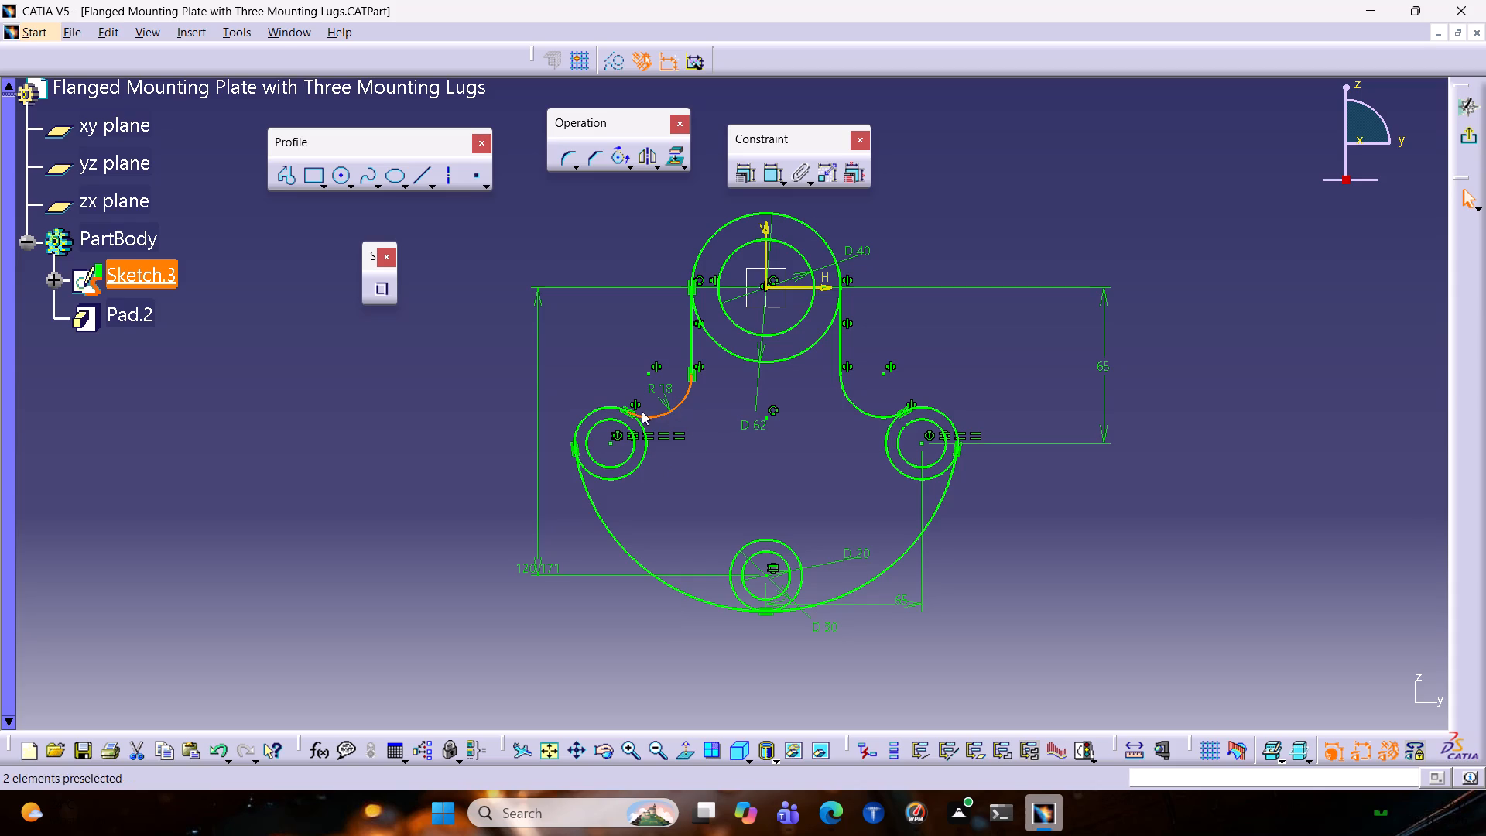
ctrl+middle_drag(660, 509, 779, 437)
ctrl+middle_drag(810, 417, 926, 354)
middle_drag(557, 477, 869, 527)
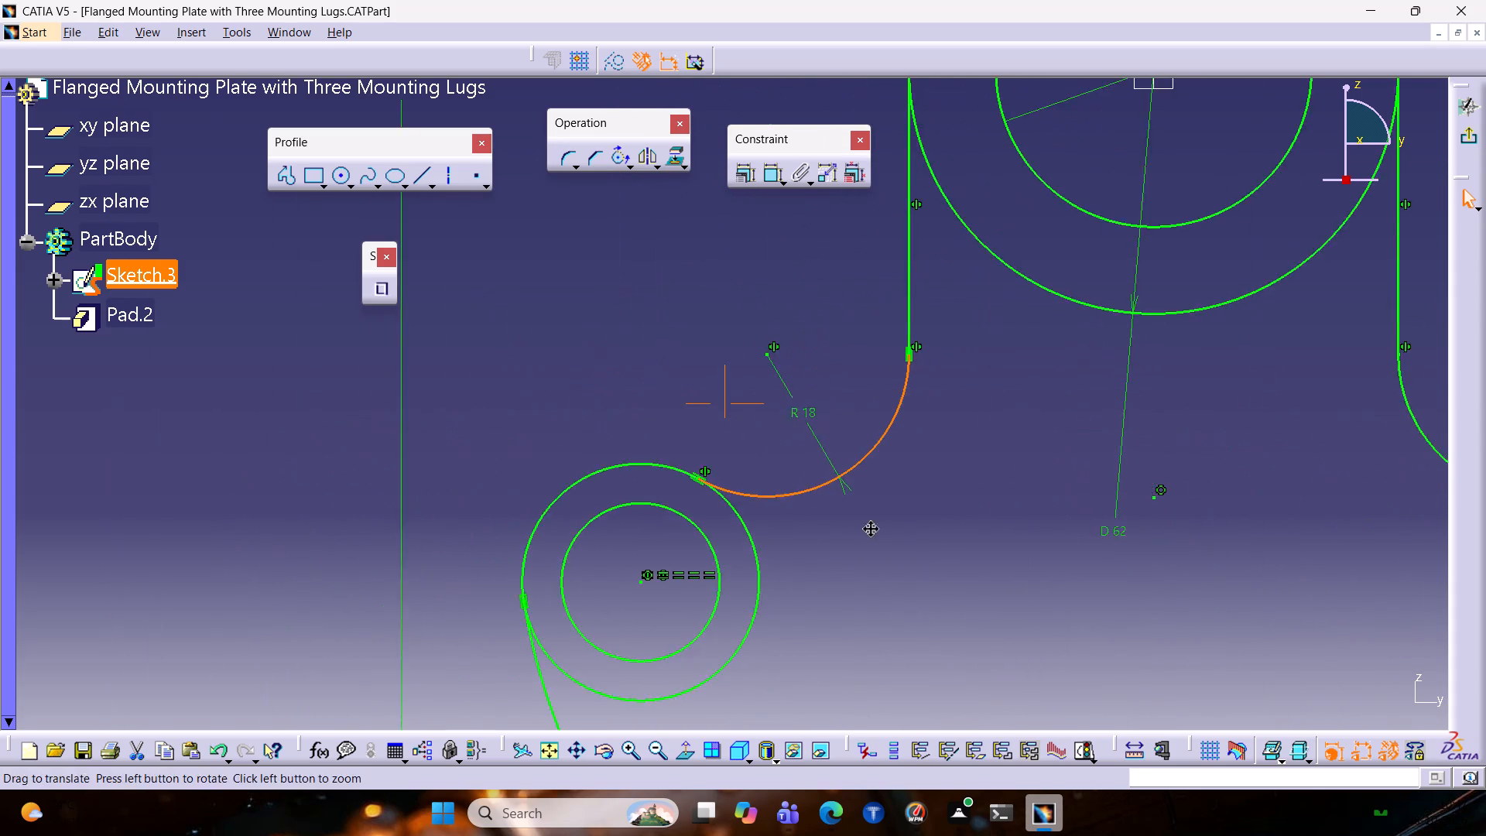
middle_drag(869, 527, 894, 490)
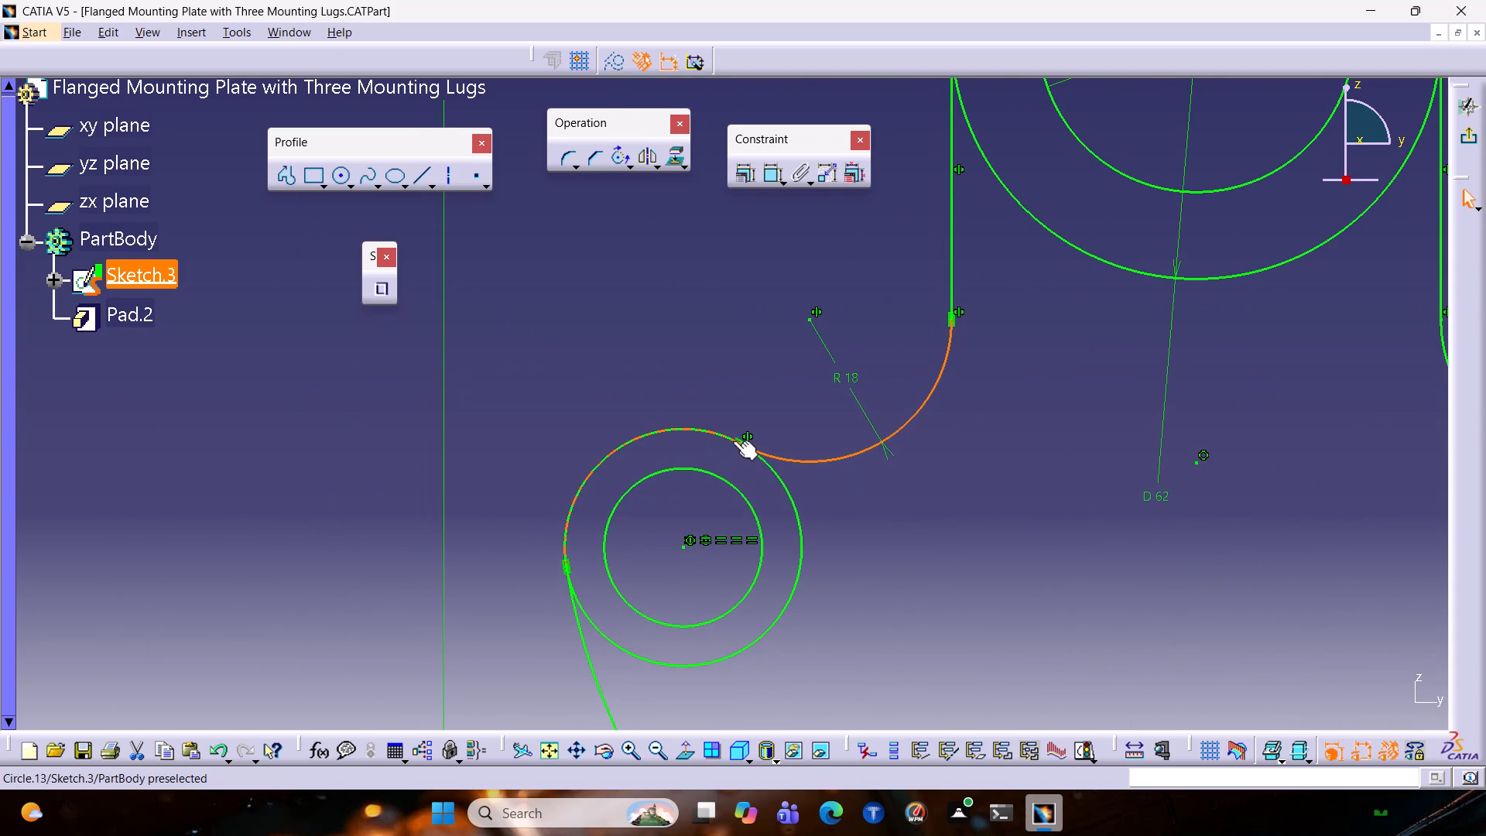
click(798, 555)
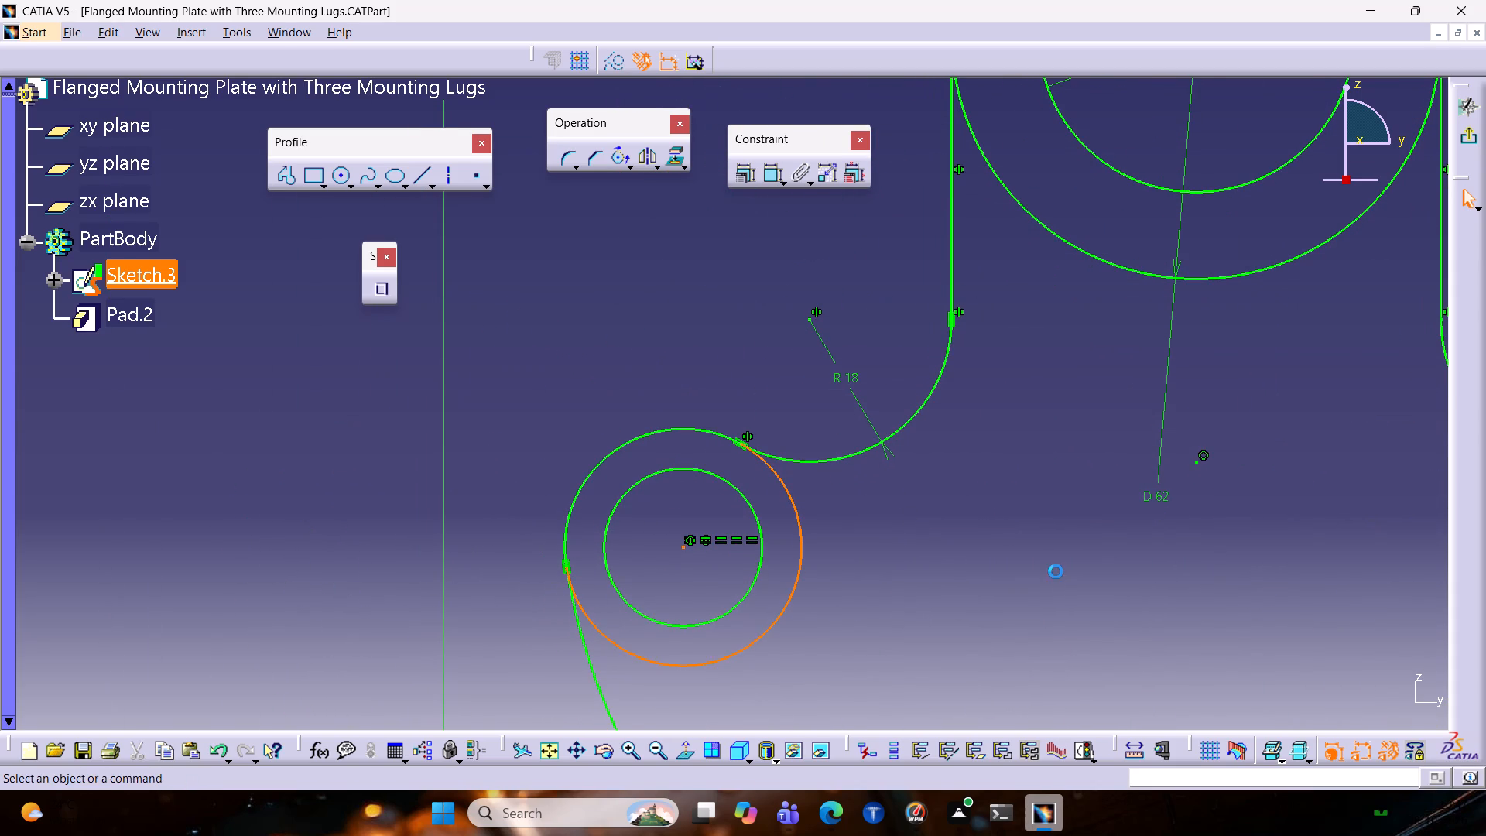
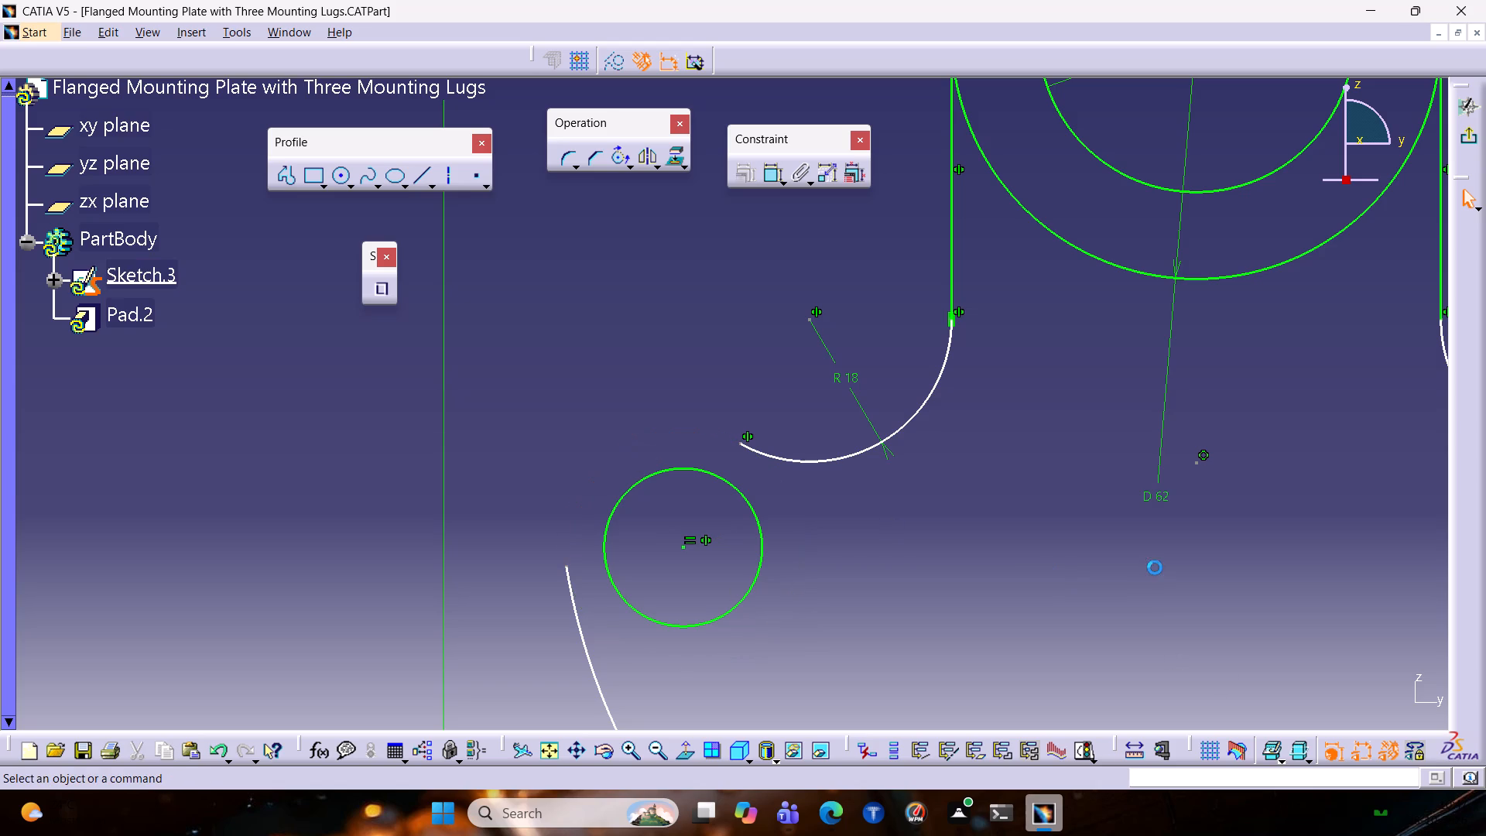
Draw a full outer circle of about 15 mm radius around the left lug's hole, centred on the hole.
ctrl+scroll(937, 393, up, 1)
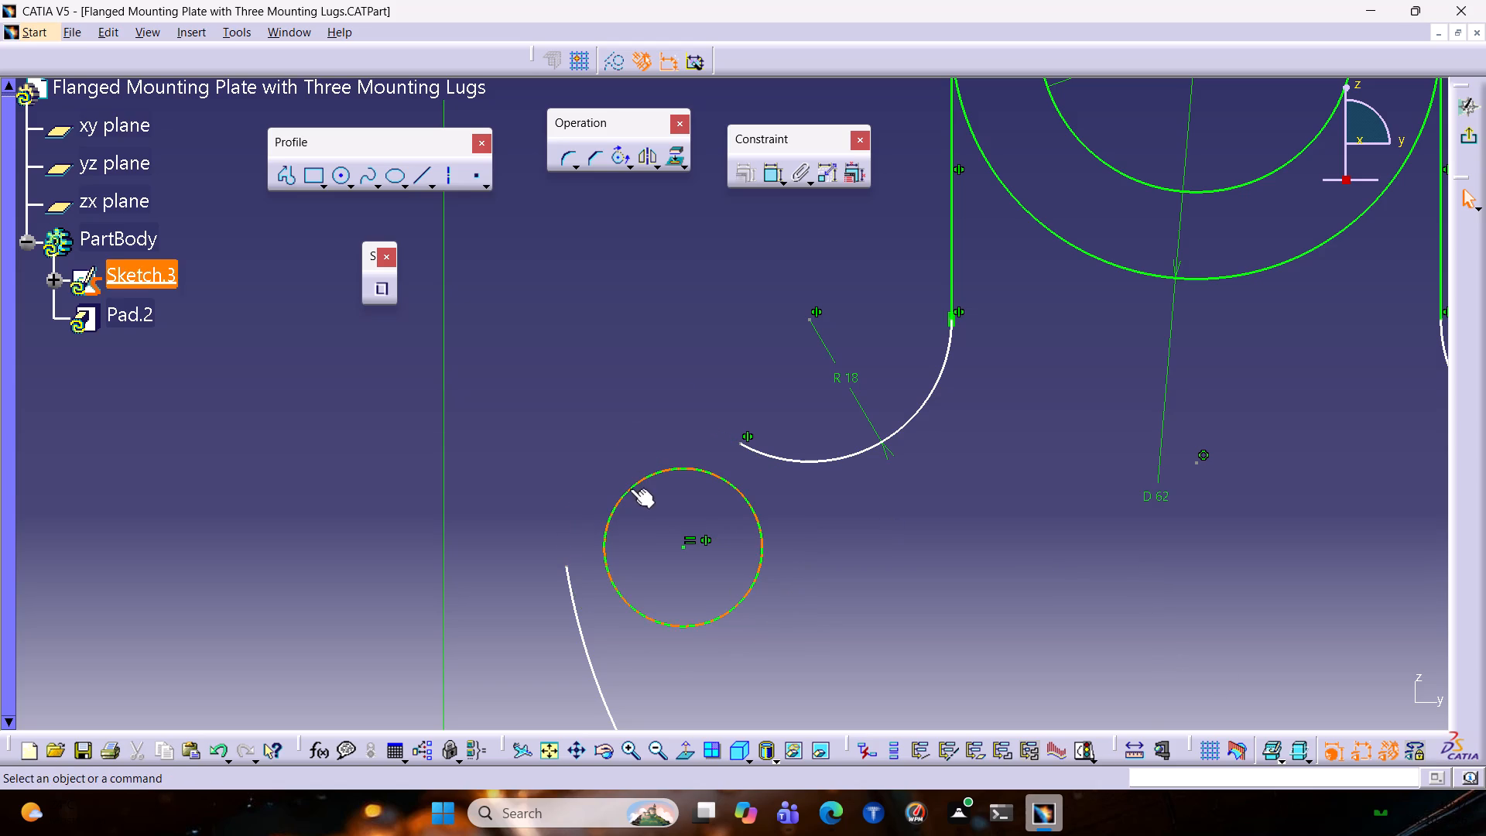
ctrl+middle_click(696, 453)
ctrl+middle_drag(761, 354, 656, 516)
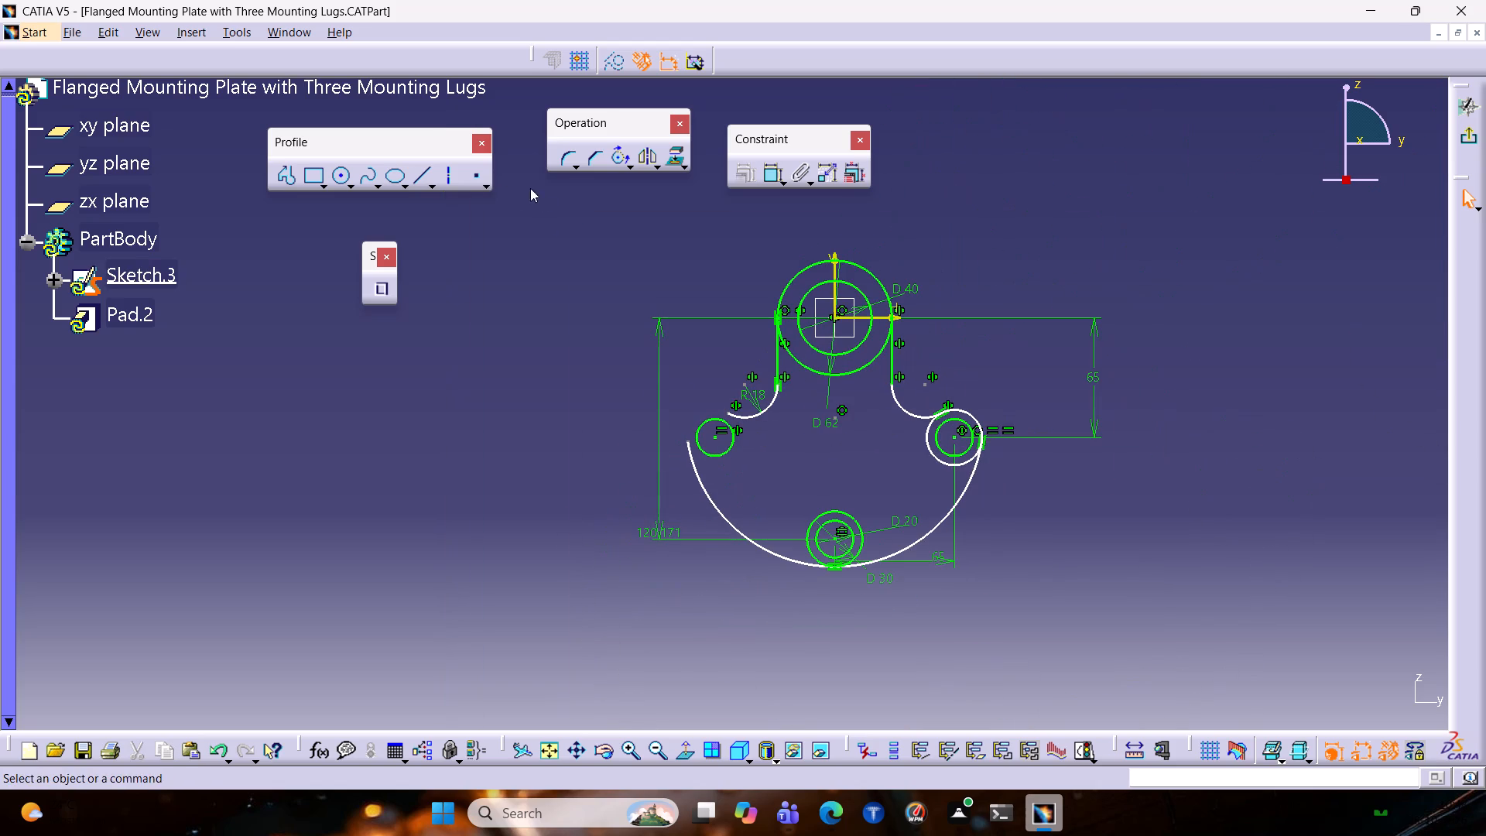
click(357, 162)
click(346, 175)
double_click(340, 177)
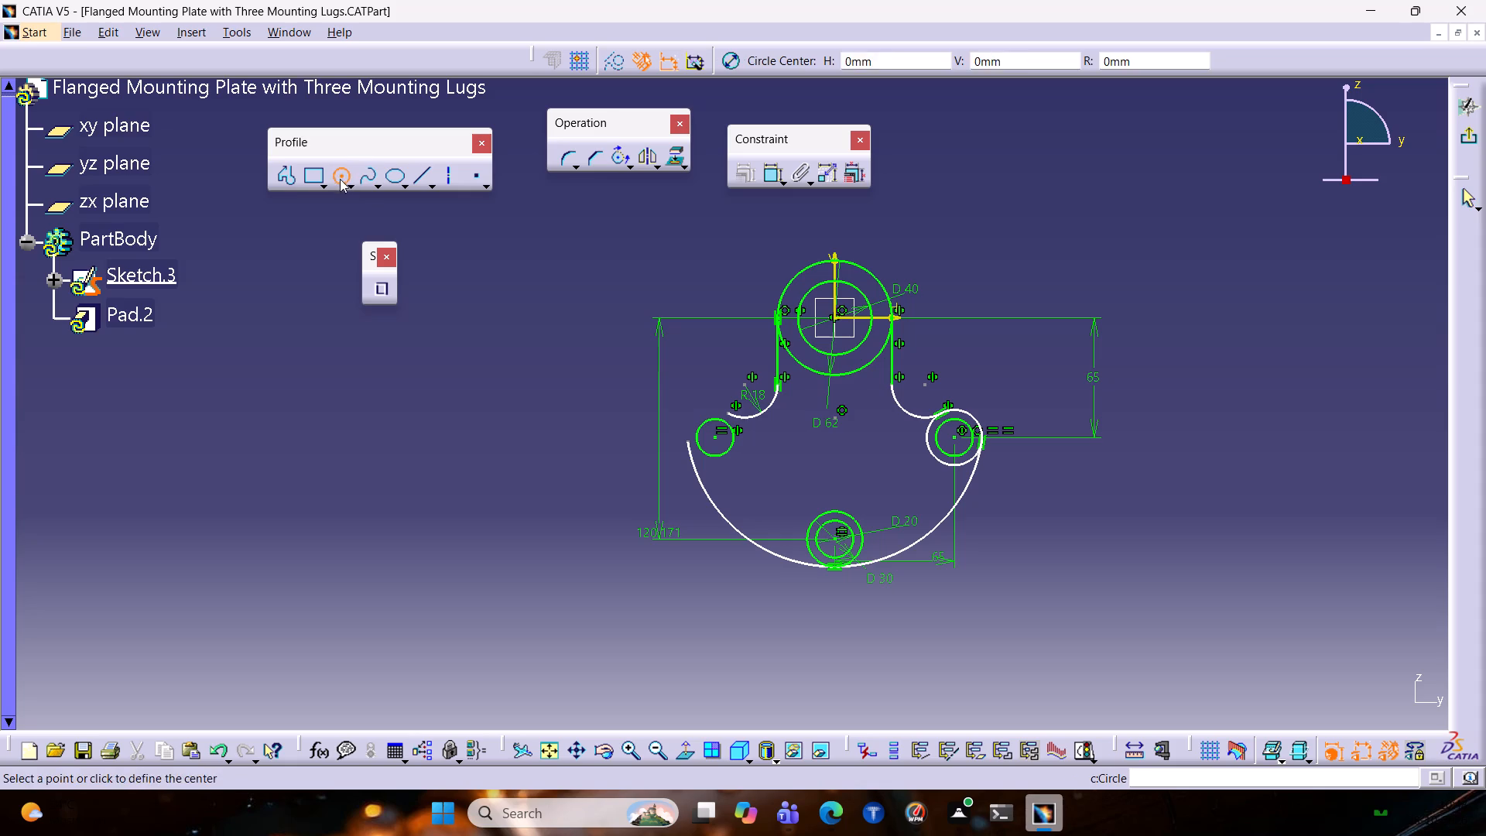
click(717, 435)
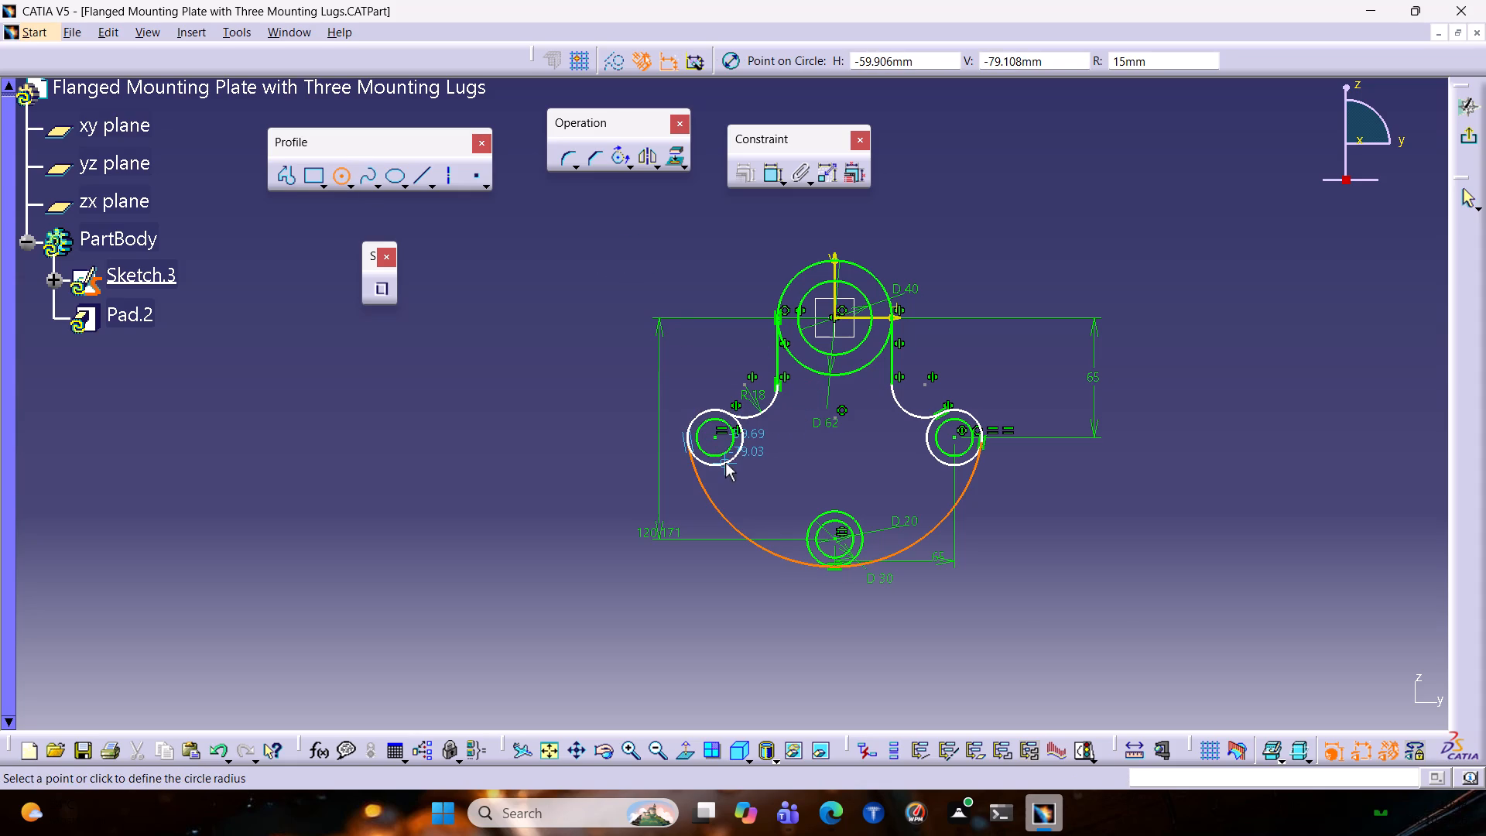
click(726, 466)
key(Escape)
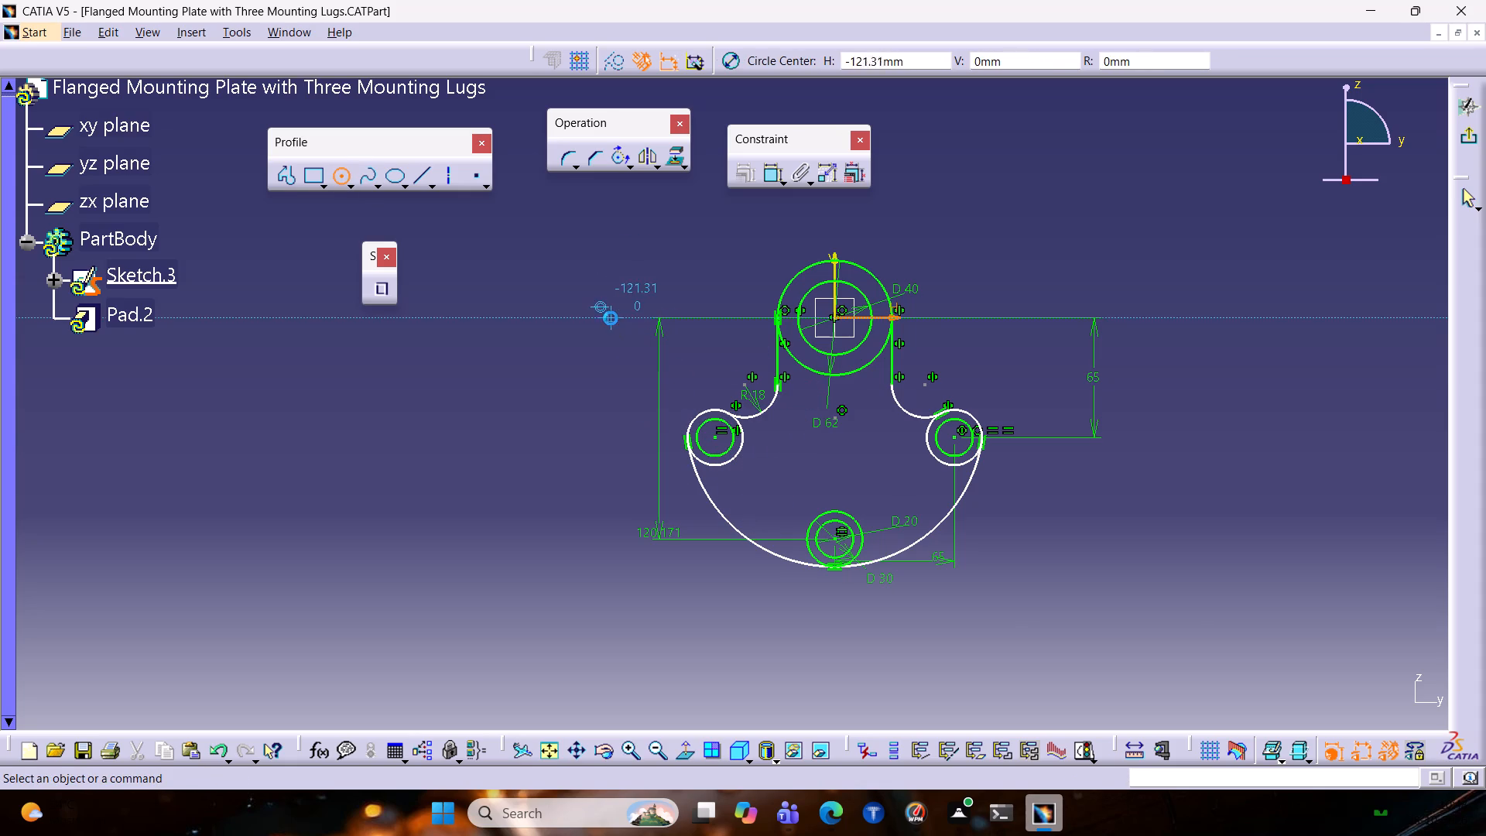
key(Escape)
key(Escape)
Select the outer circle of the right lug.
click(927, 434)
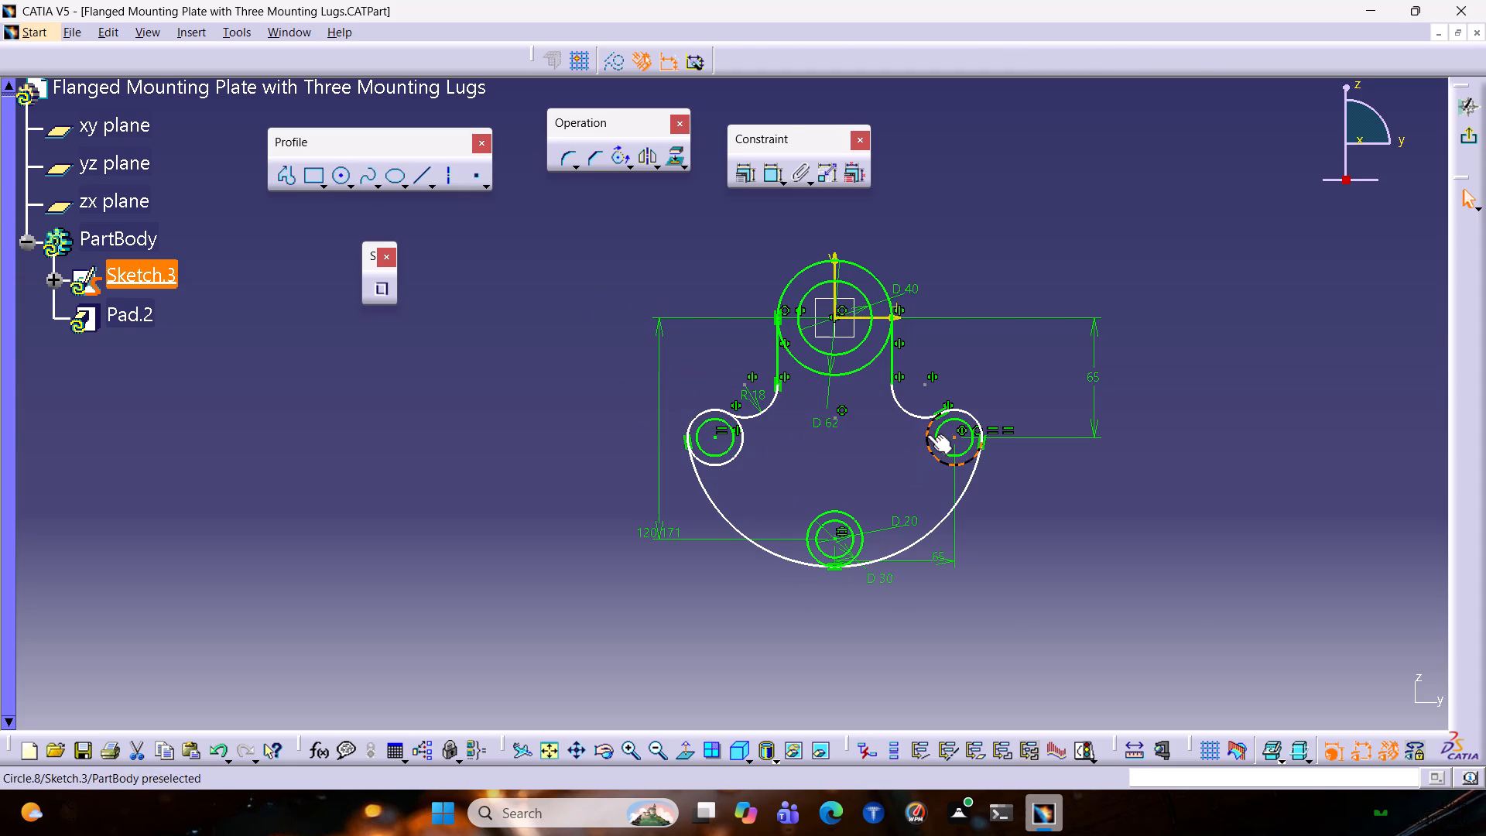
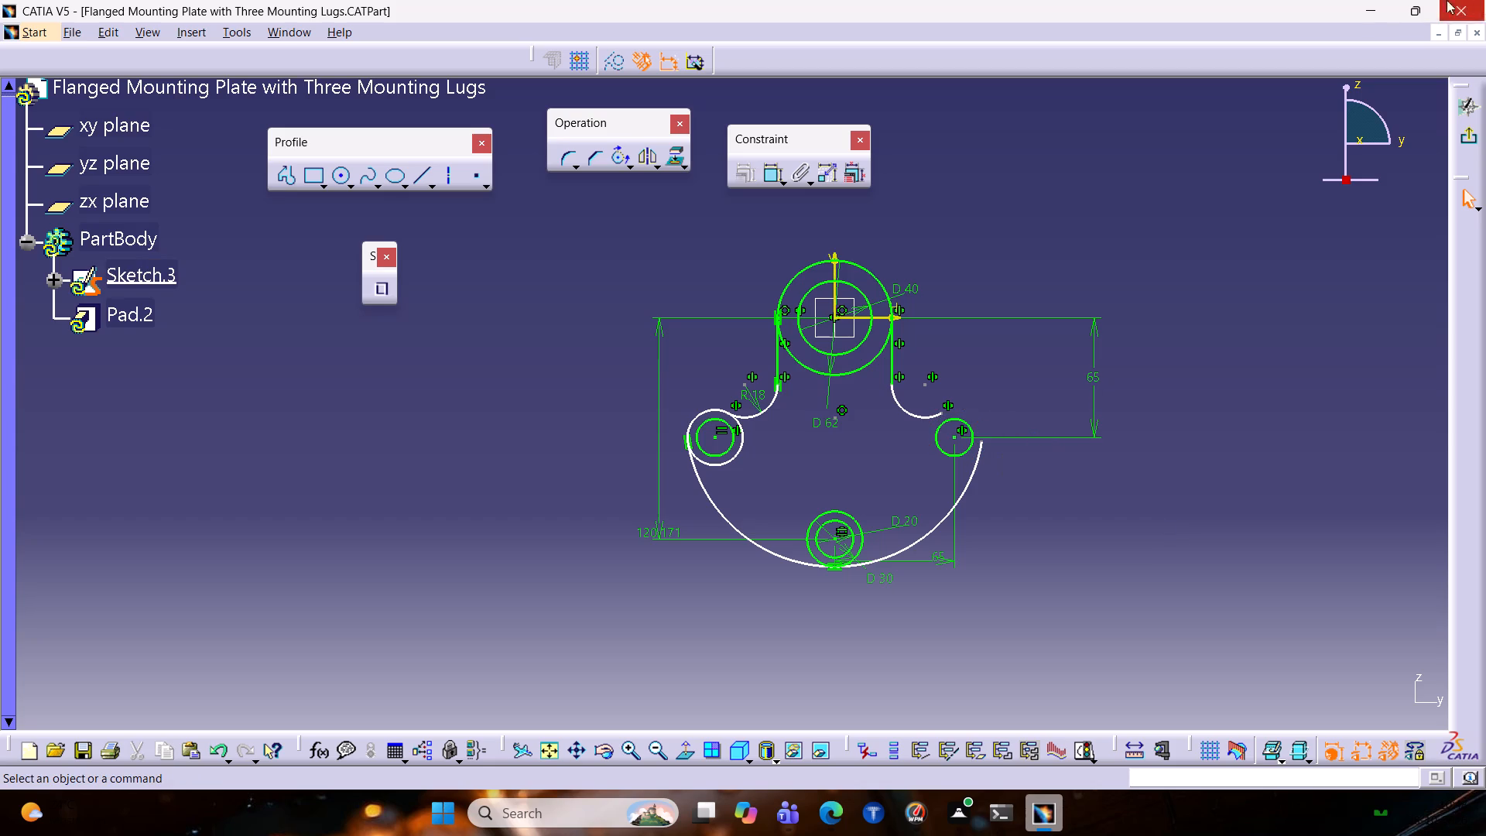
Draw a full outer circle around the right lug's hole, centred on the hole and matching the lug's outline.
click(337, 175)
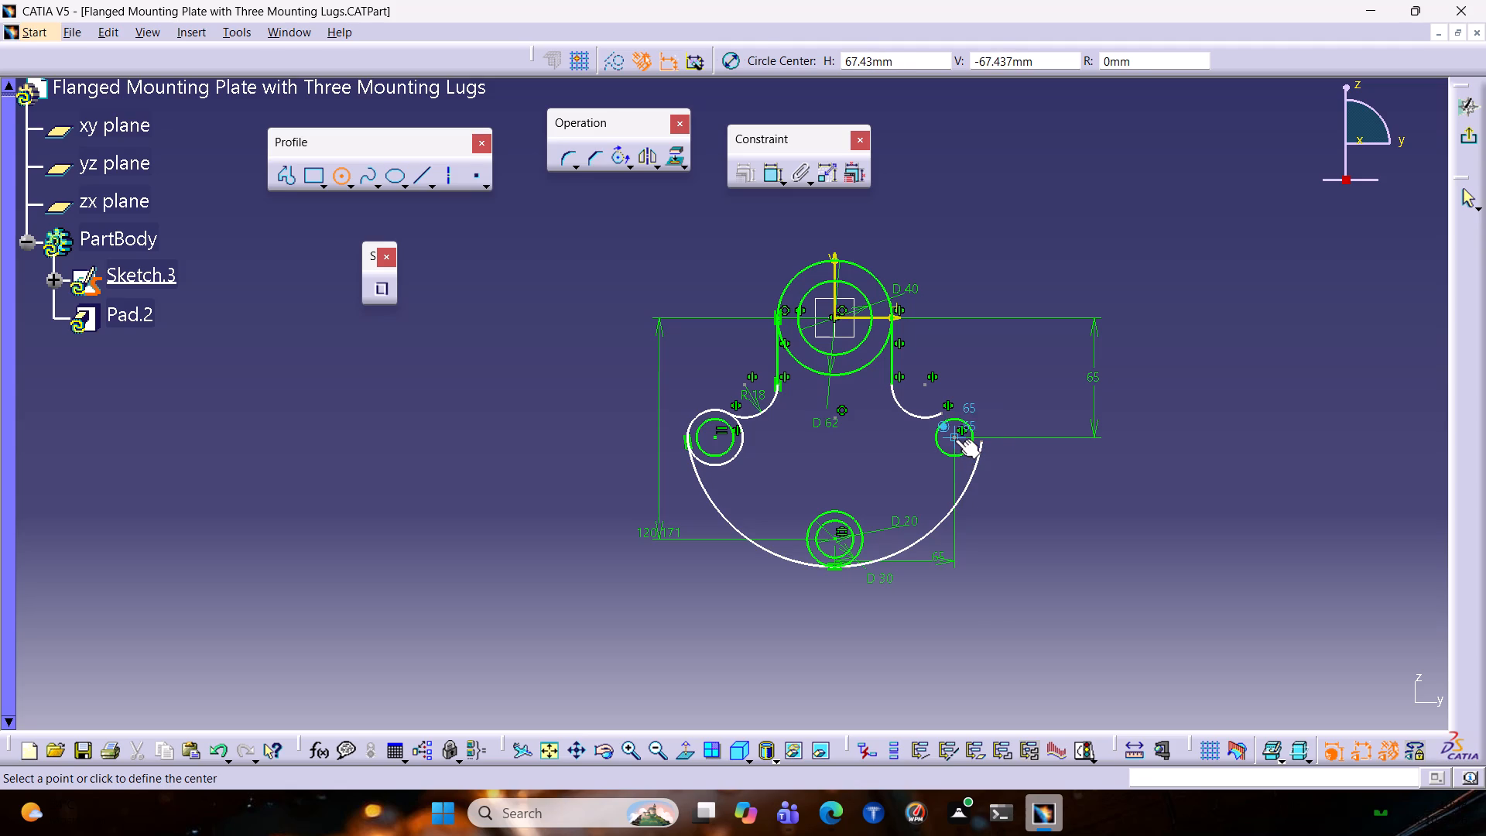
click(955, 439)
click(959, 461)
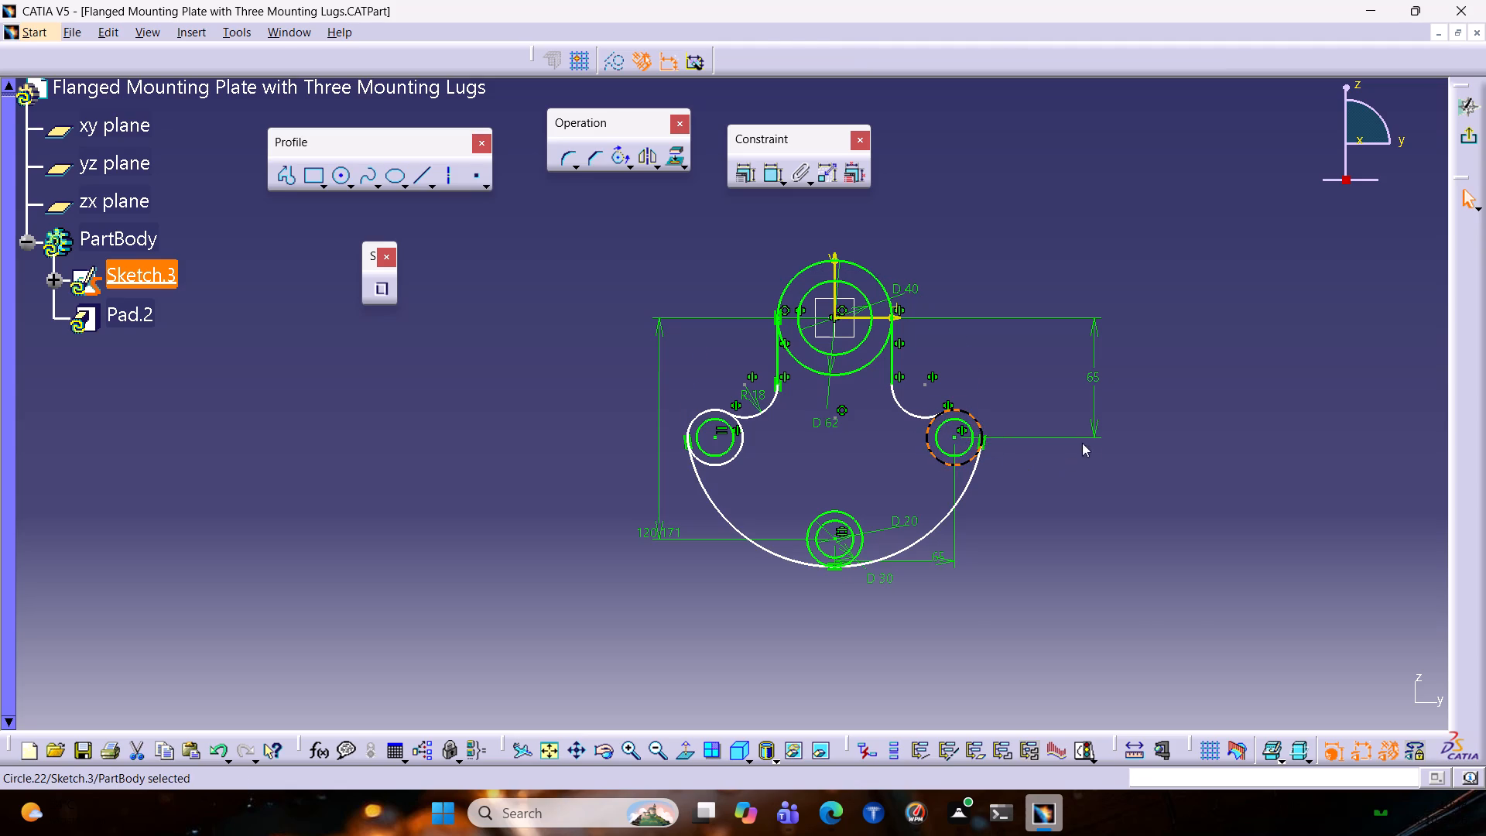
click(1086, 437)
Apply an Equal constraint to the outer circles of the bottom, left and right lugs.
click(854, 518)
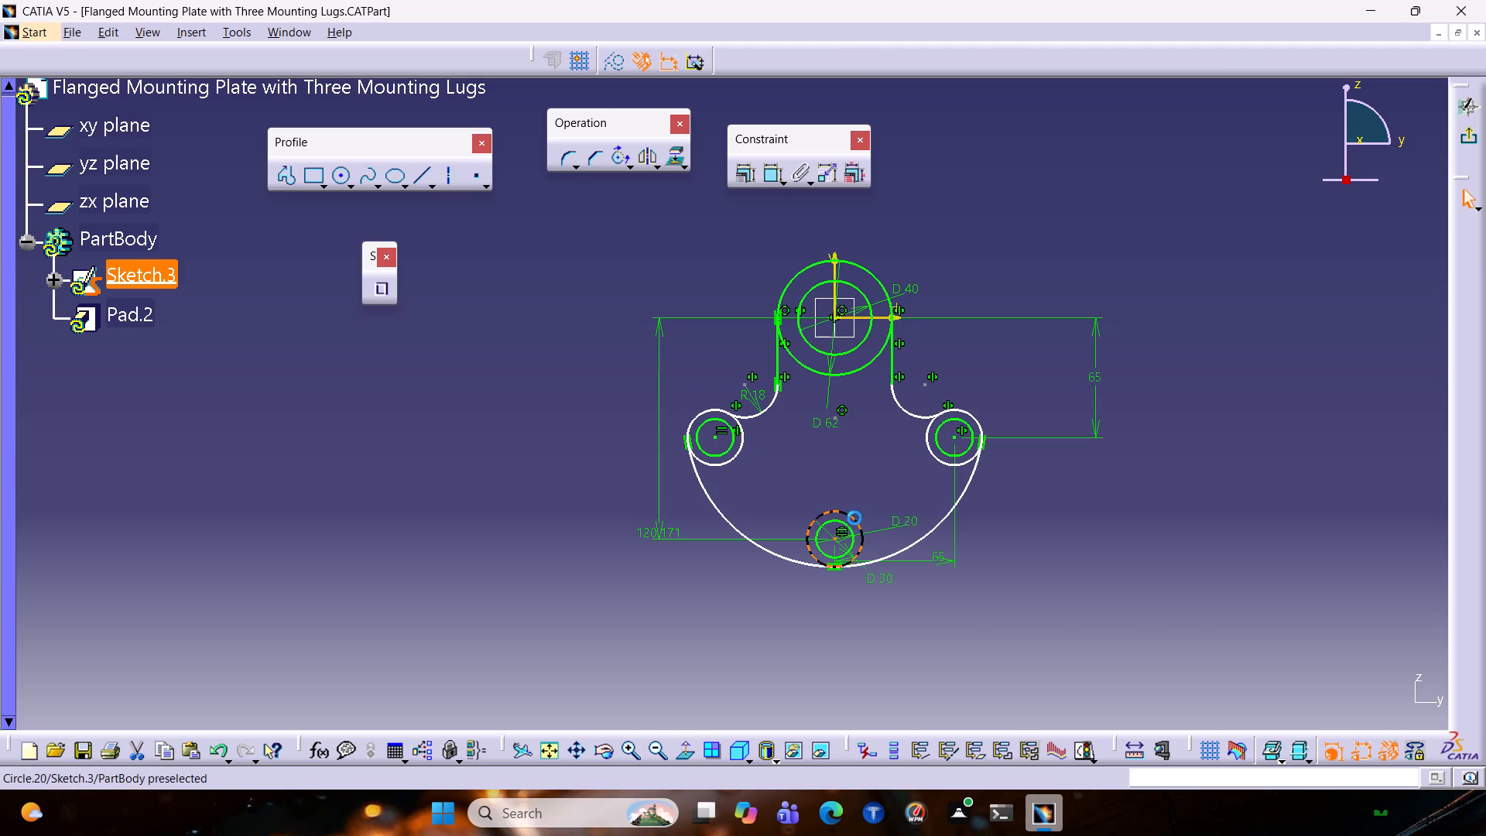
ctrl+click(738, 452)
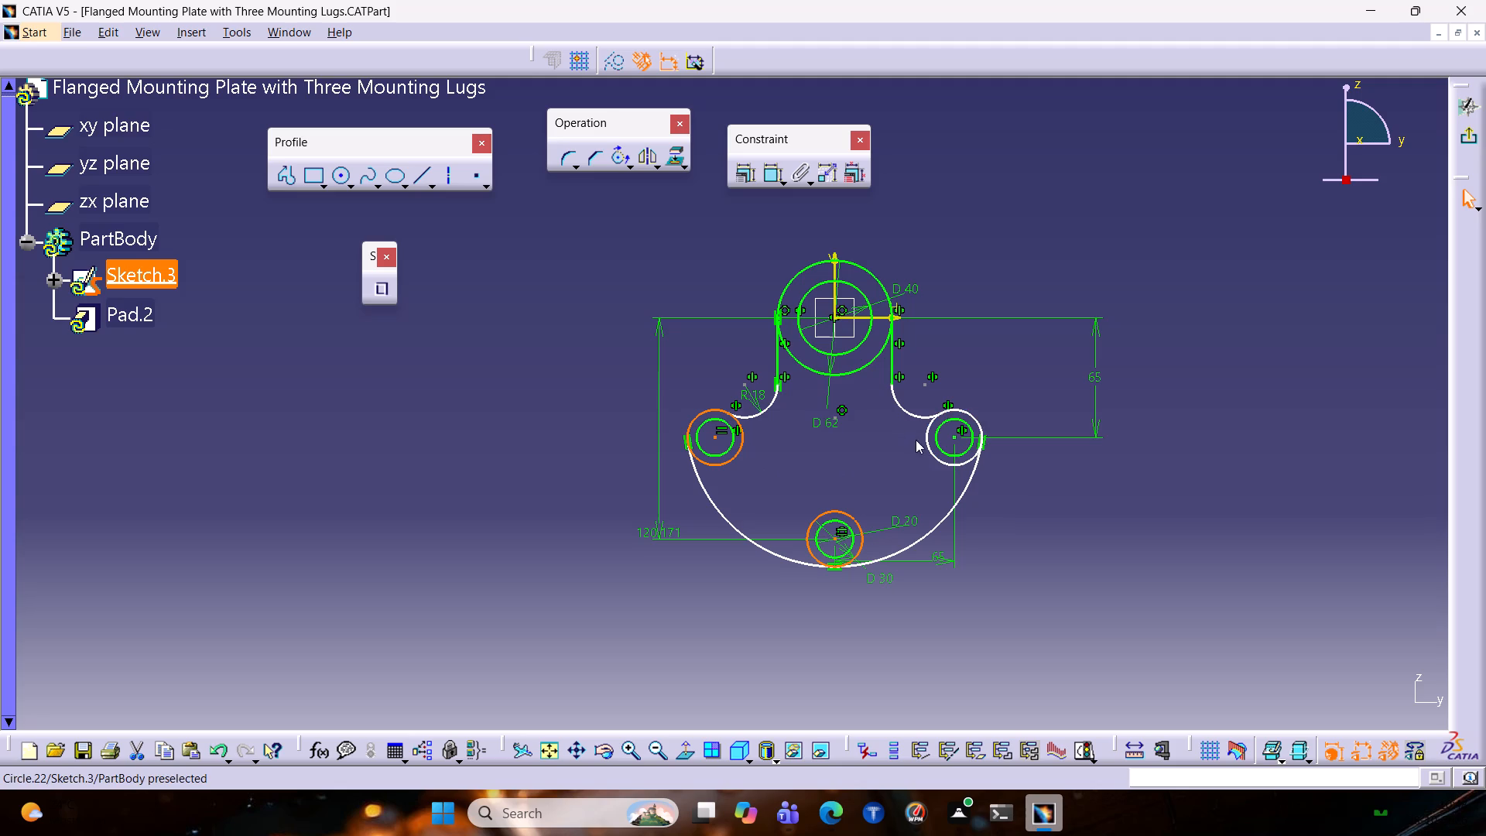
ctrl+click(930, 440)
click(749, 174)
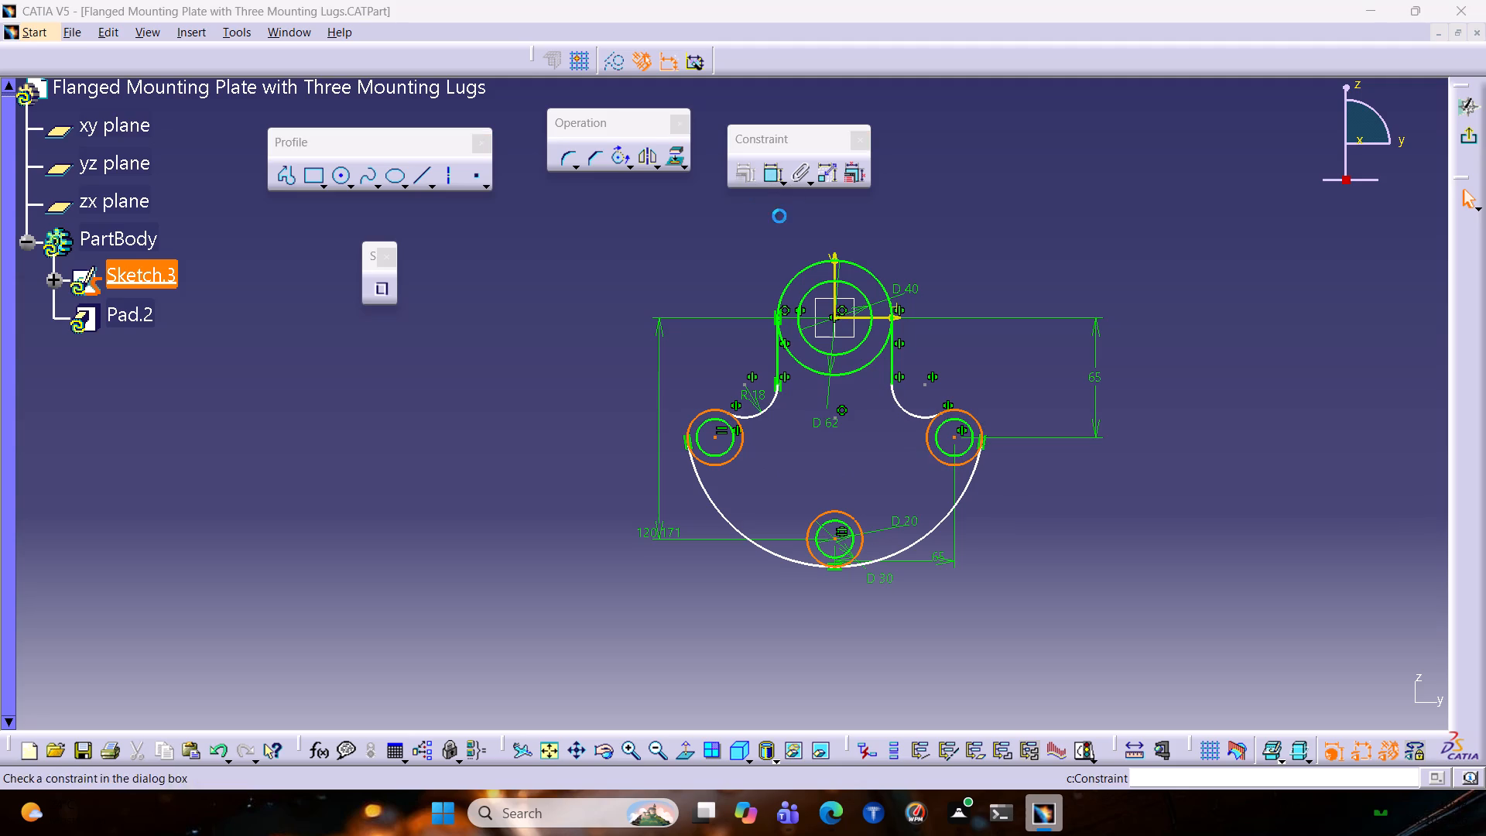
click(1378, 588)
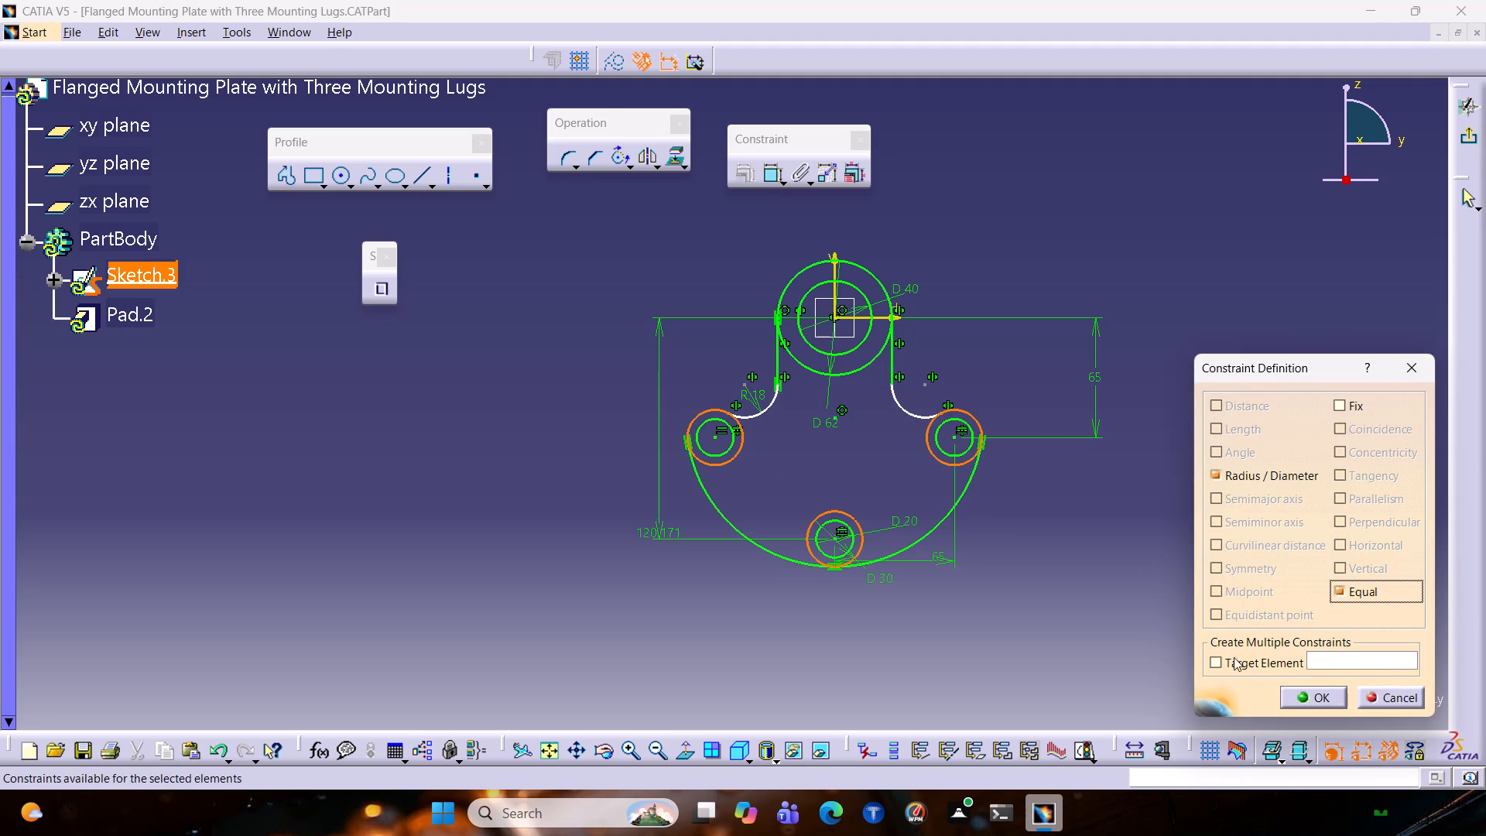
click(1310, 690)
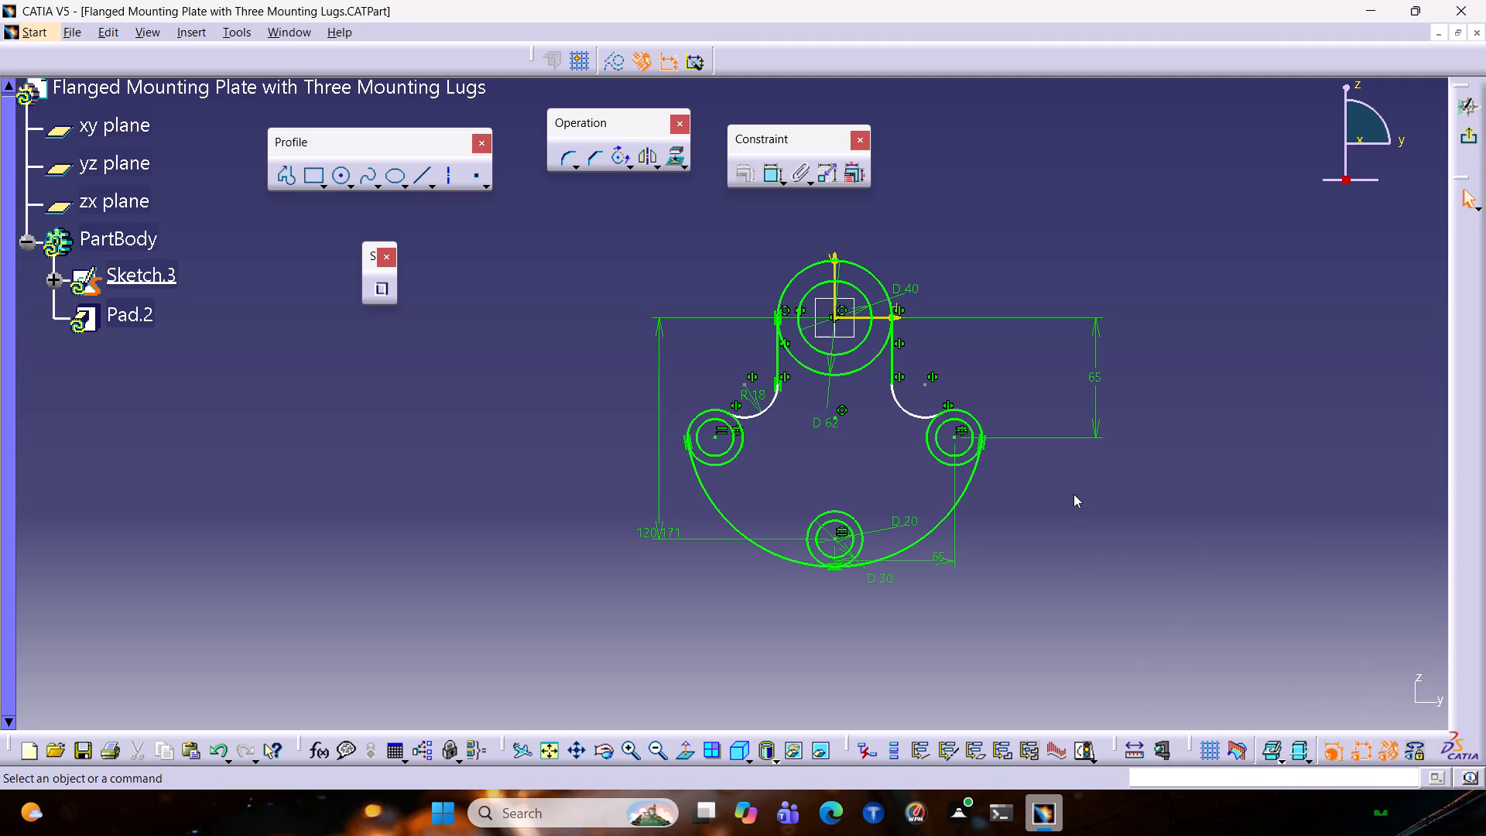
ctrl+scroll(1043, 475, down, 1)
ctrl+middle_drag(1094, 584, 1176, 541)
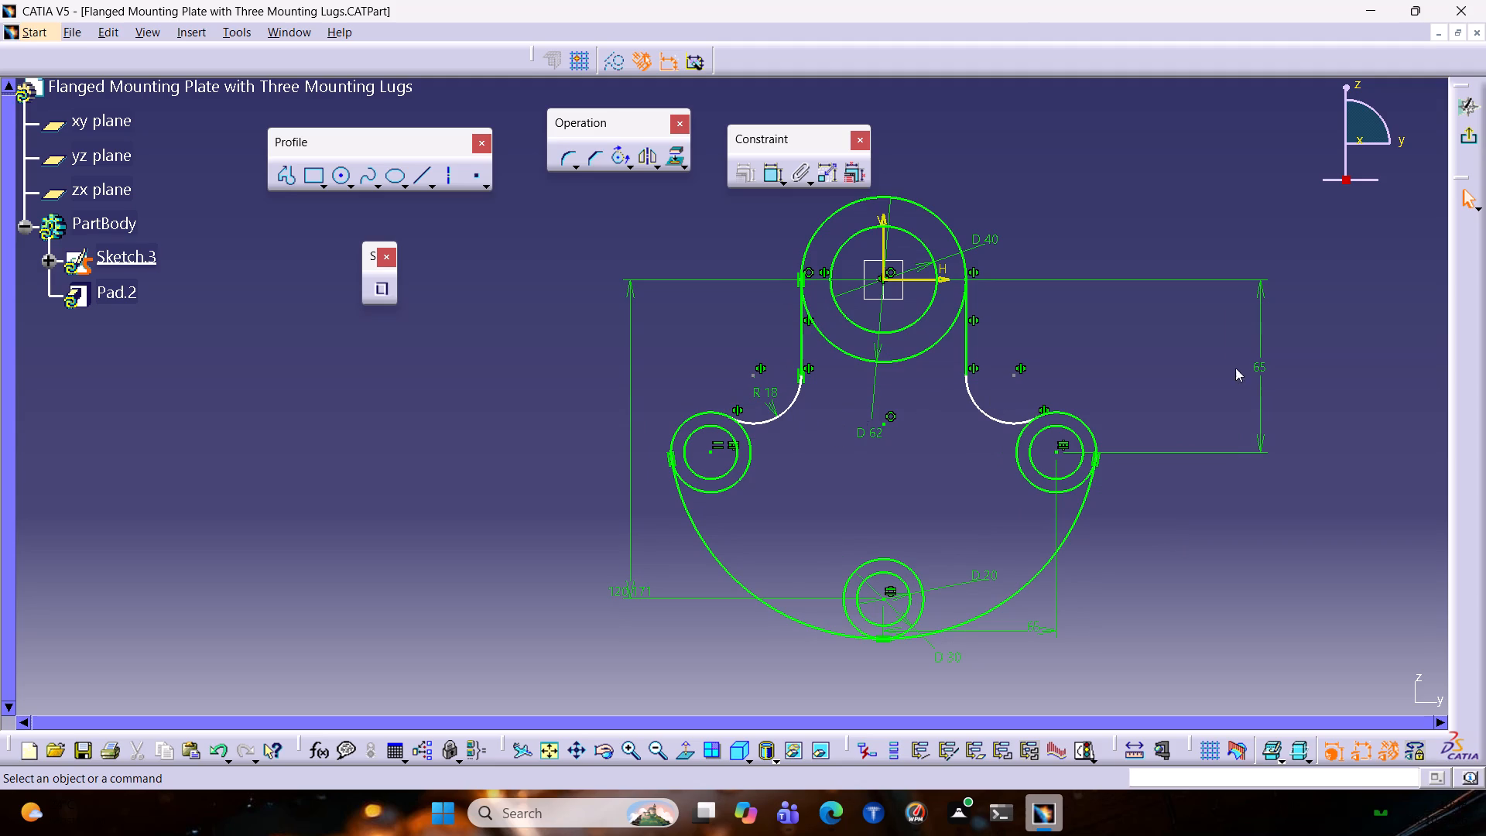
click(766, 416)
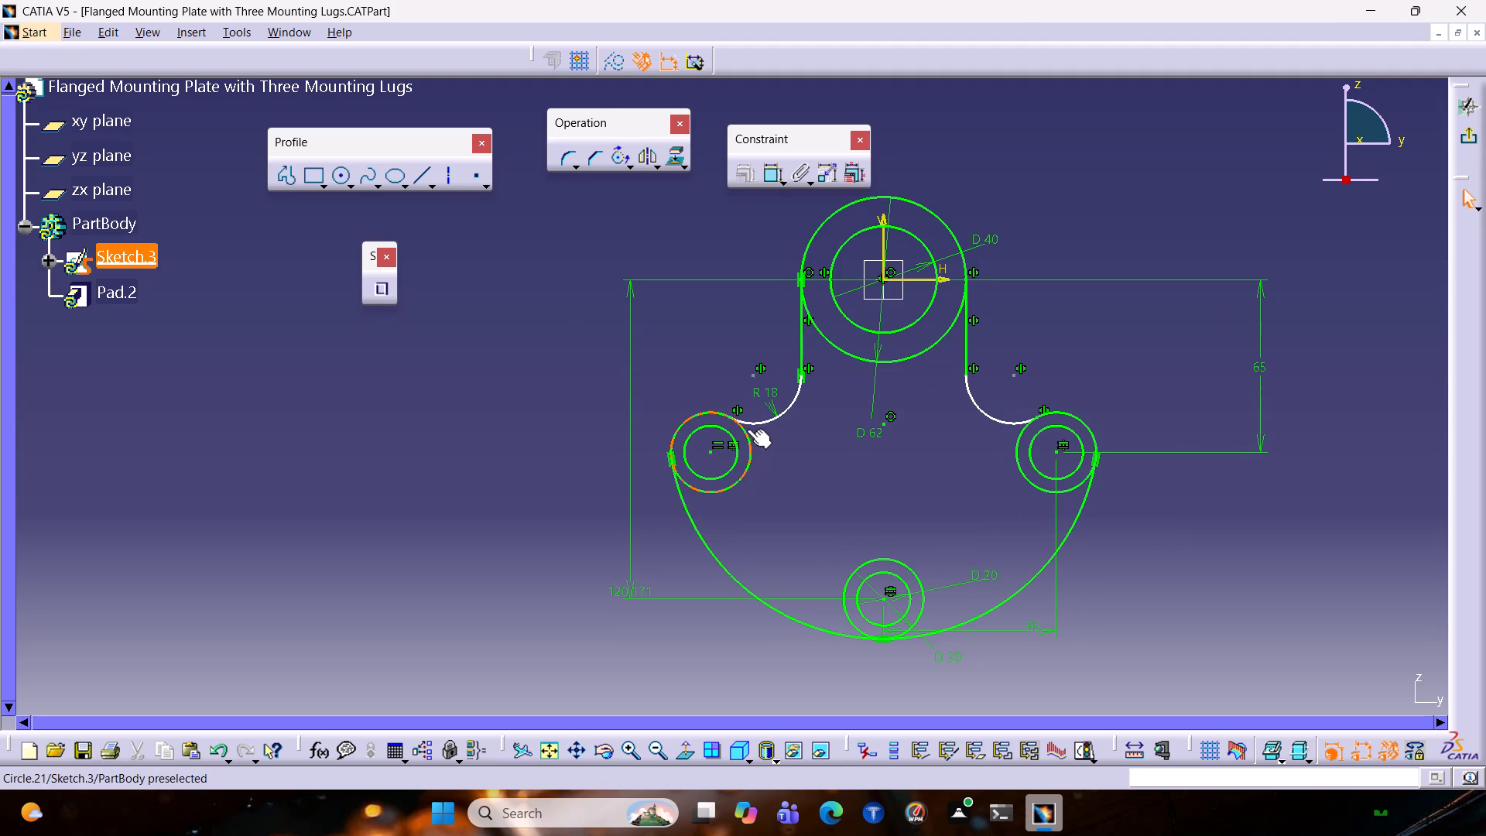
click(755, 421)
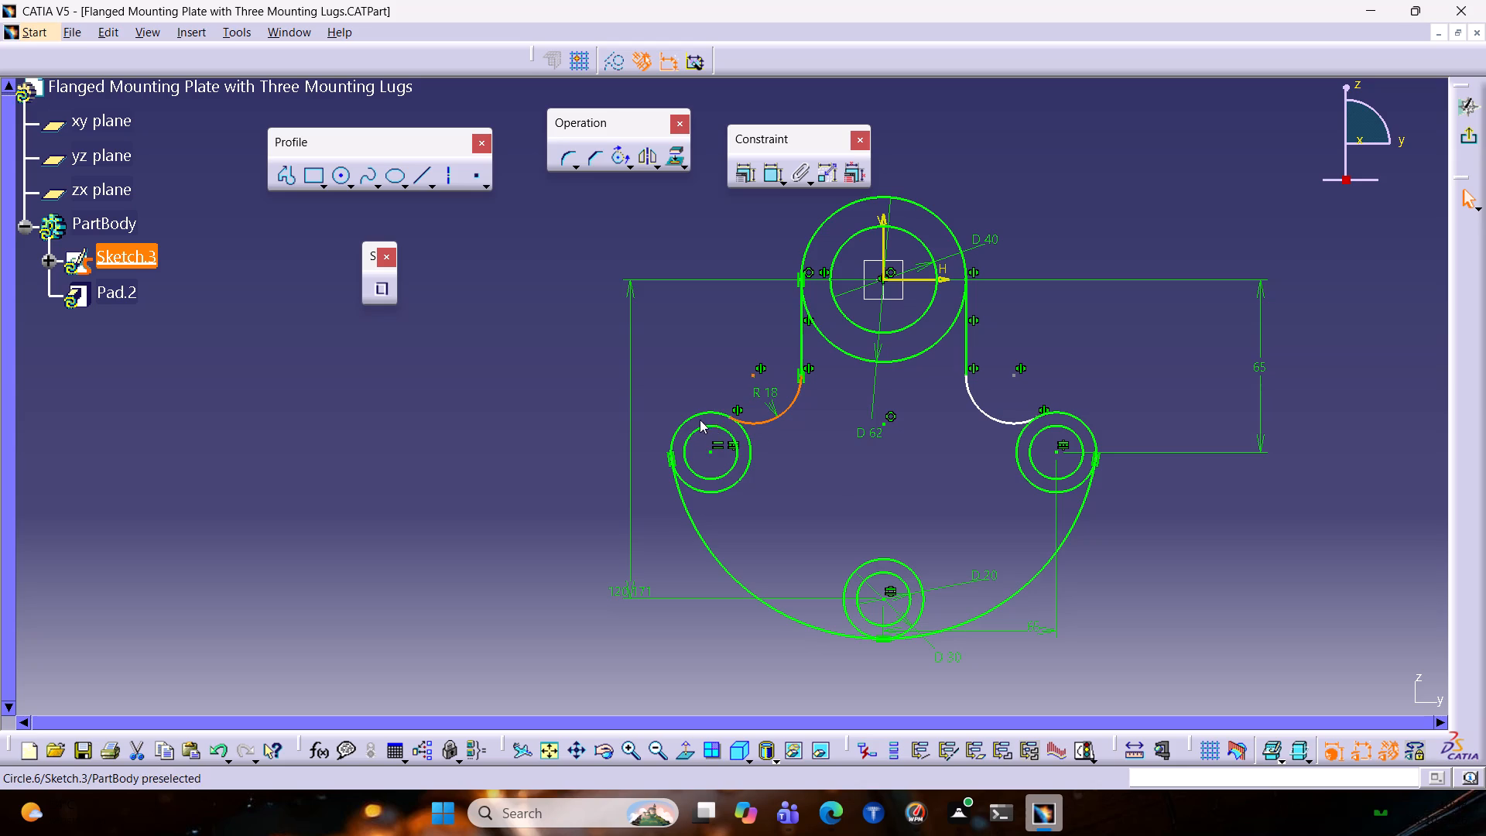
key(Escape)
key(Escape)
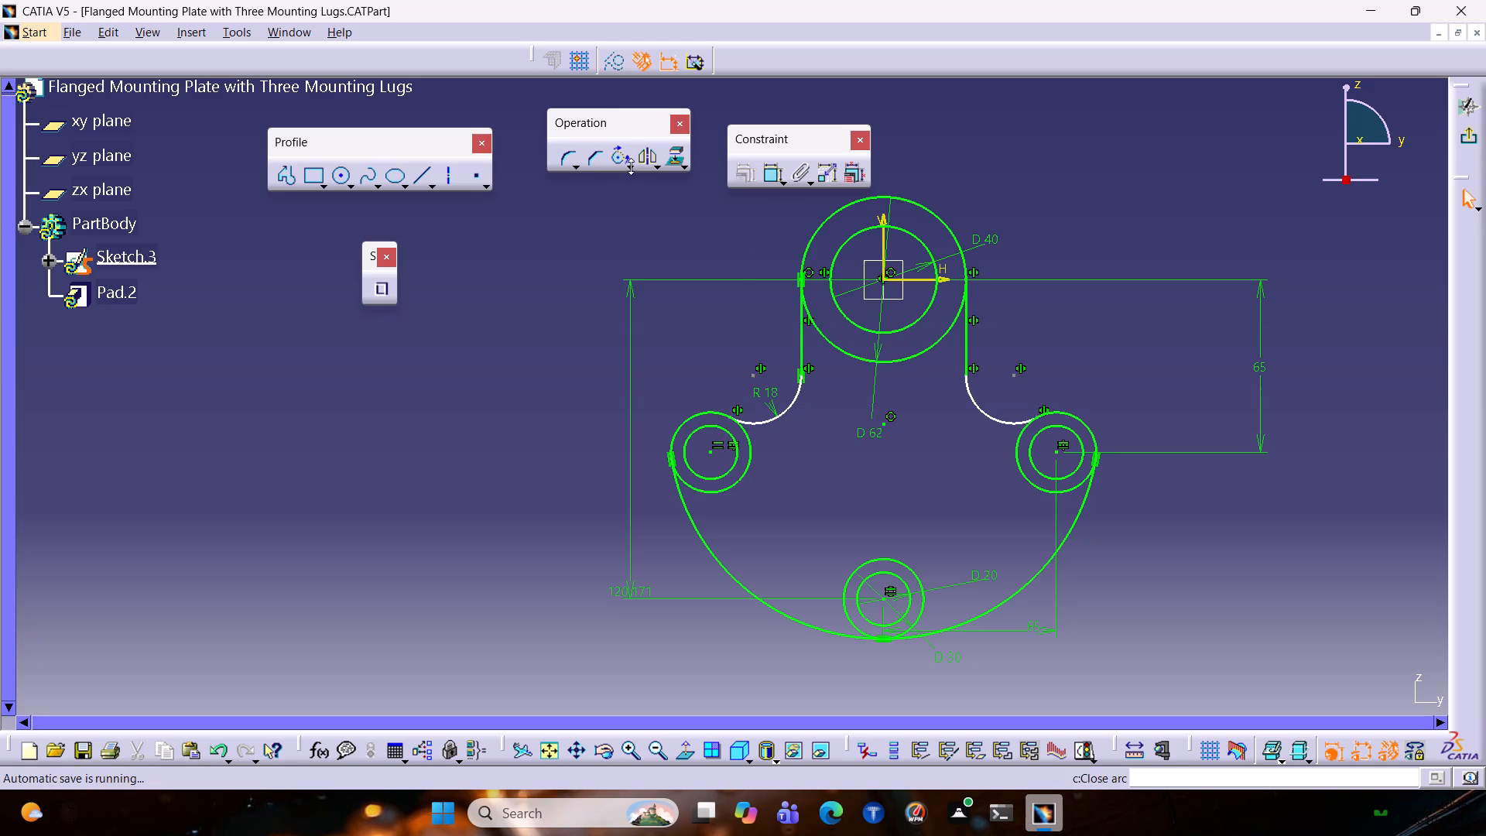
Break the left lug's outer circle where it meets the plate outline using Quick Trim, keeping both arcs.
double_click(631, 166)
click(708, 185)
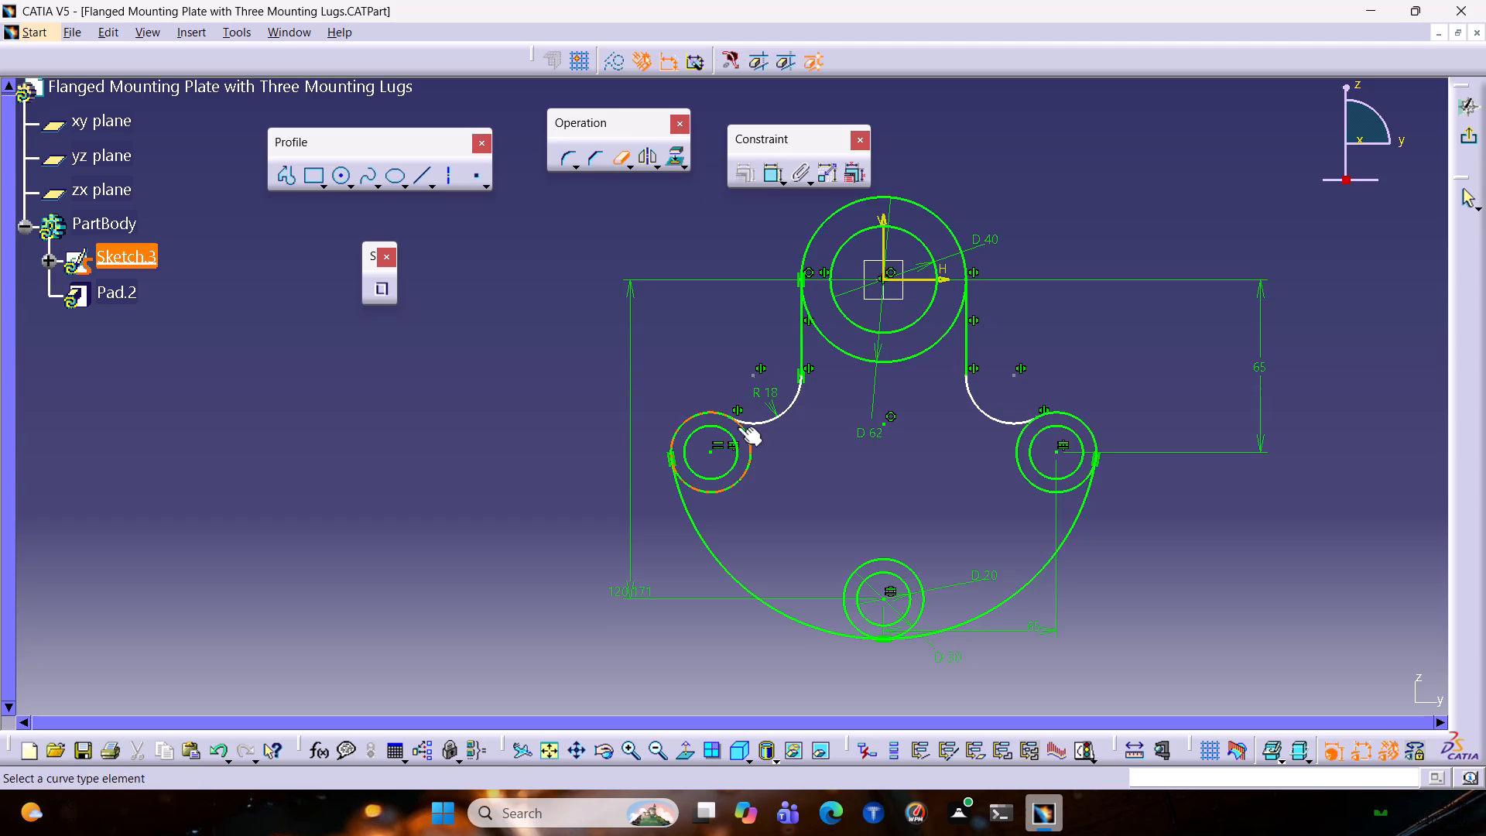
click(740, 476)
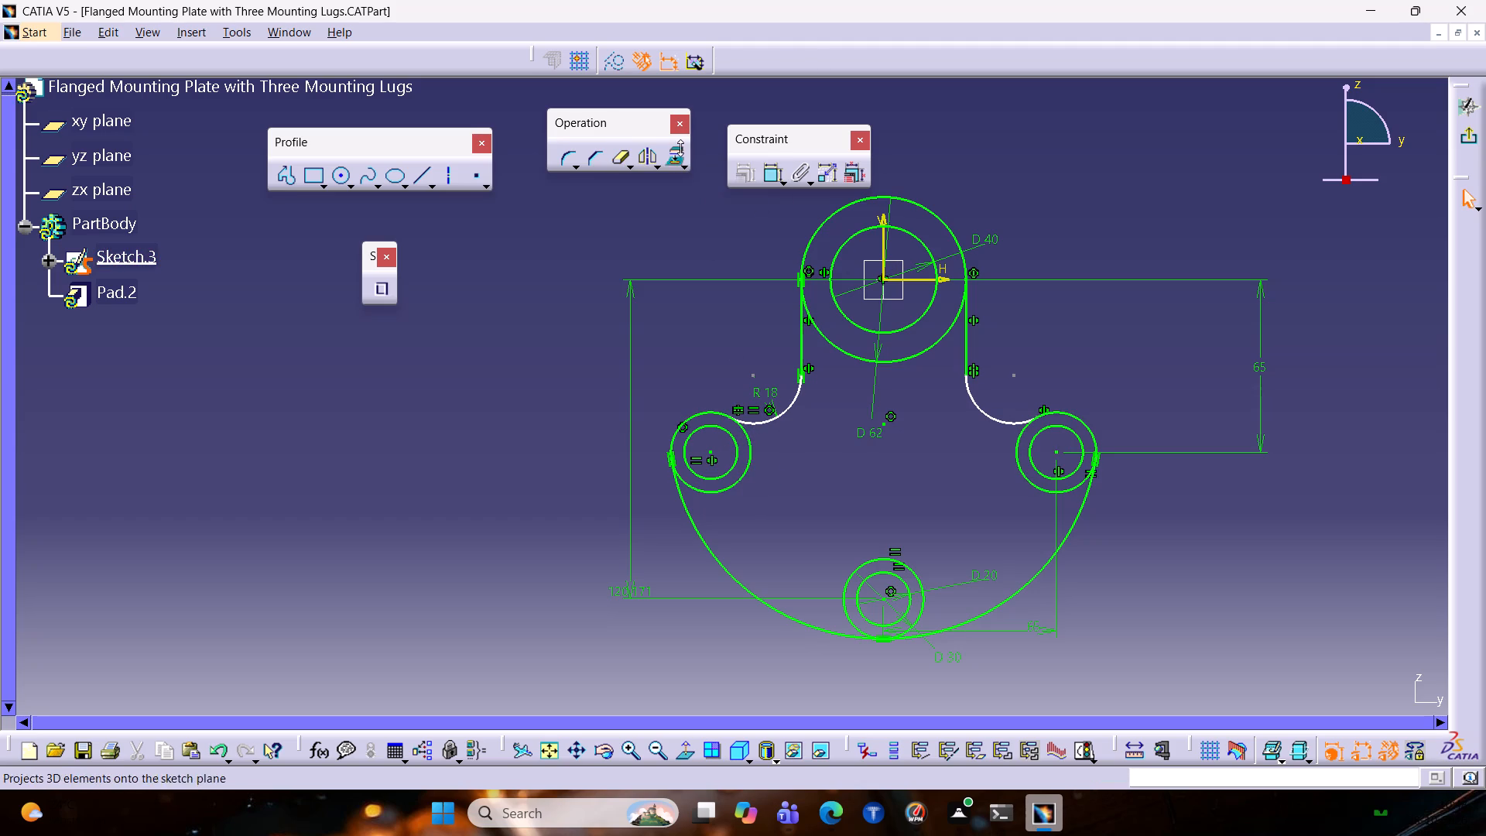
Break the right lug's outer circle where it meets the plate outline using Quick Trim, keeping both arcs.
double_click(617, 160)
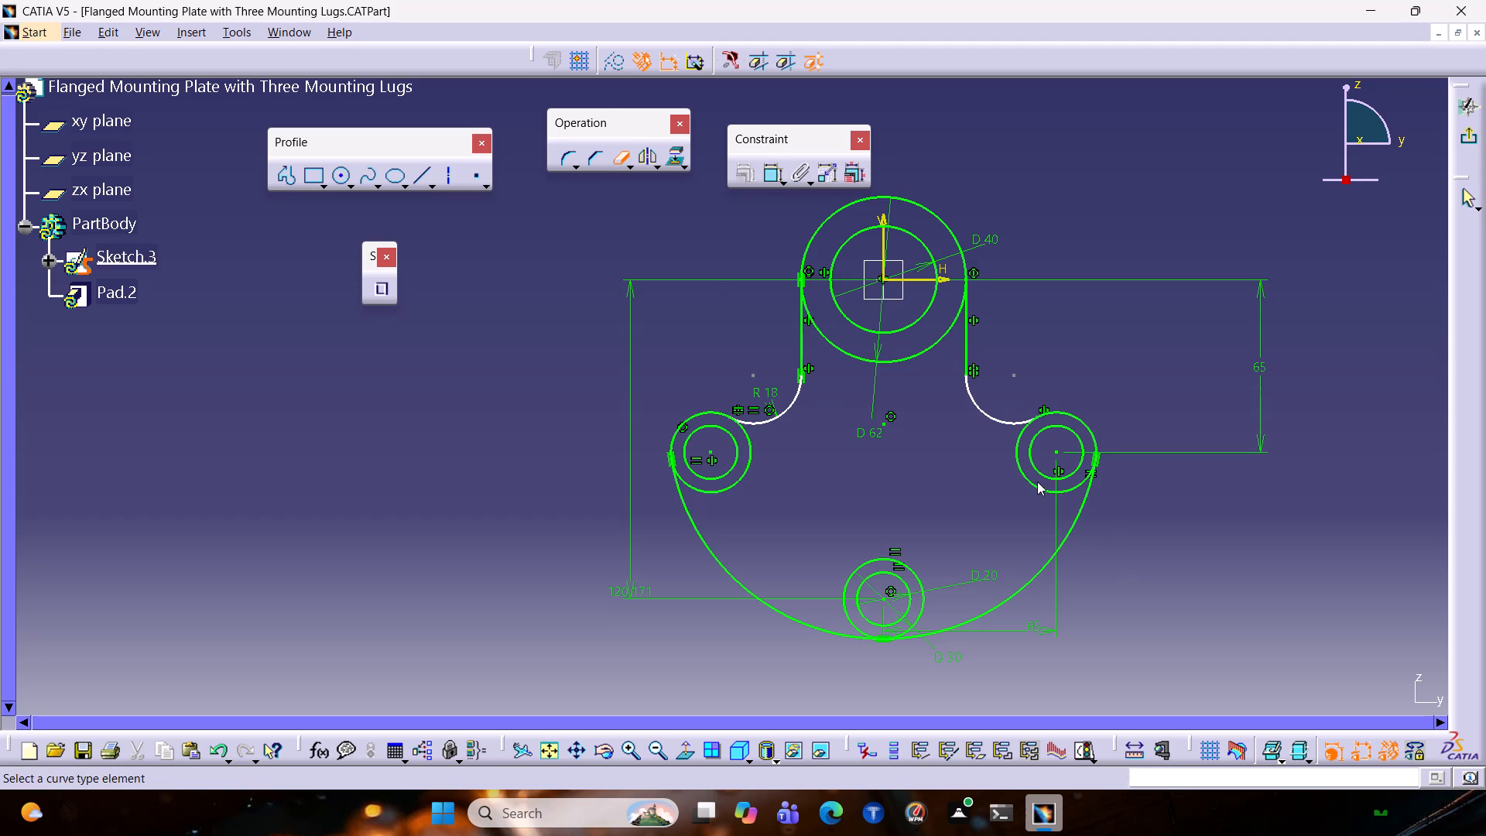
click(1027, 482)
key(Escape)
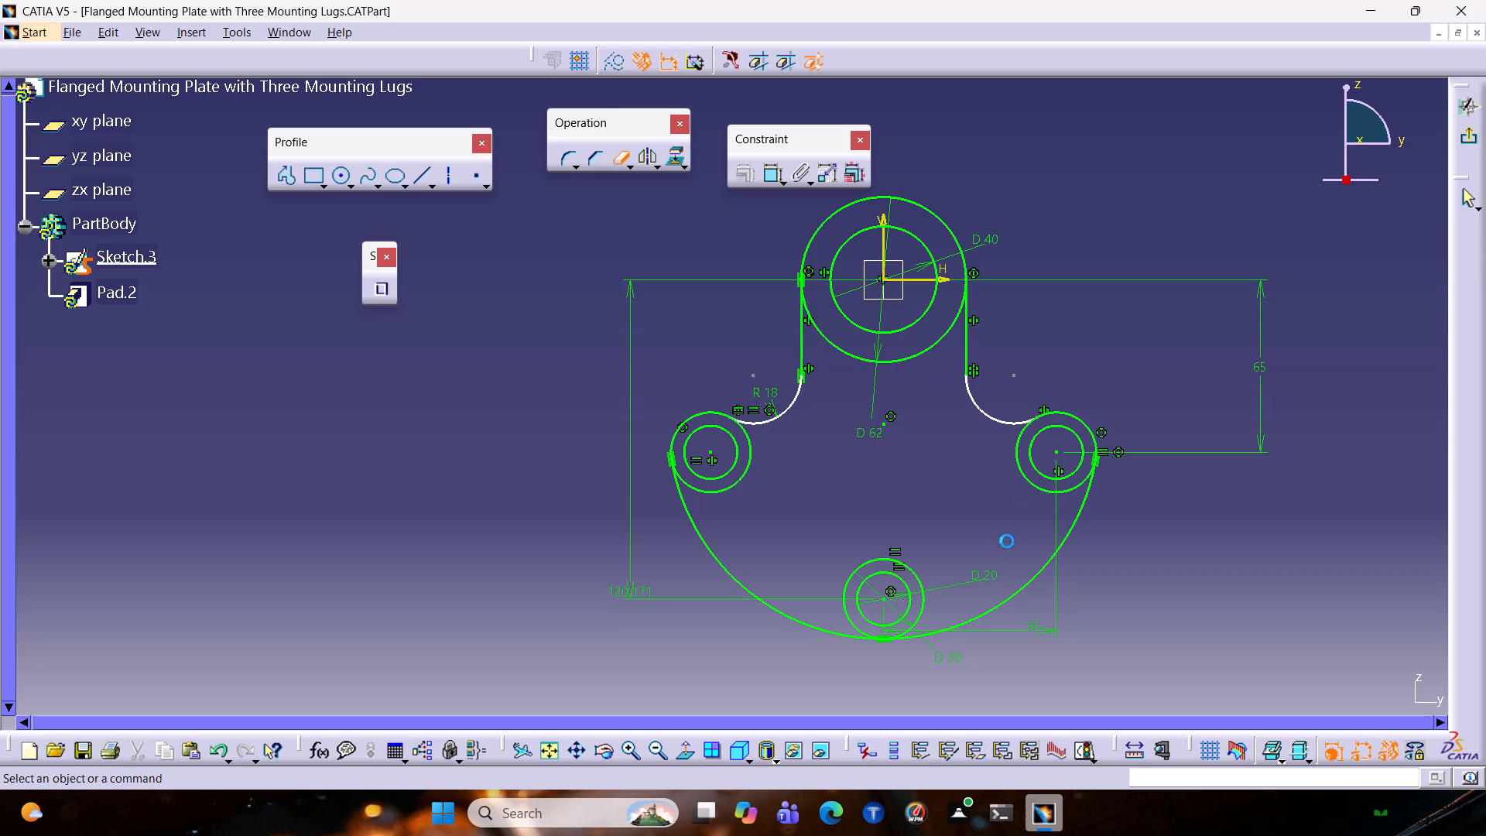
key(Escape)
Add a Tangency constraint between the R 18 arc and the upper arc of the left lug's outer circle.
click(752, 421)
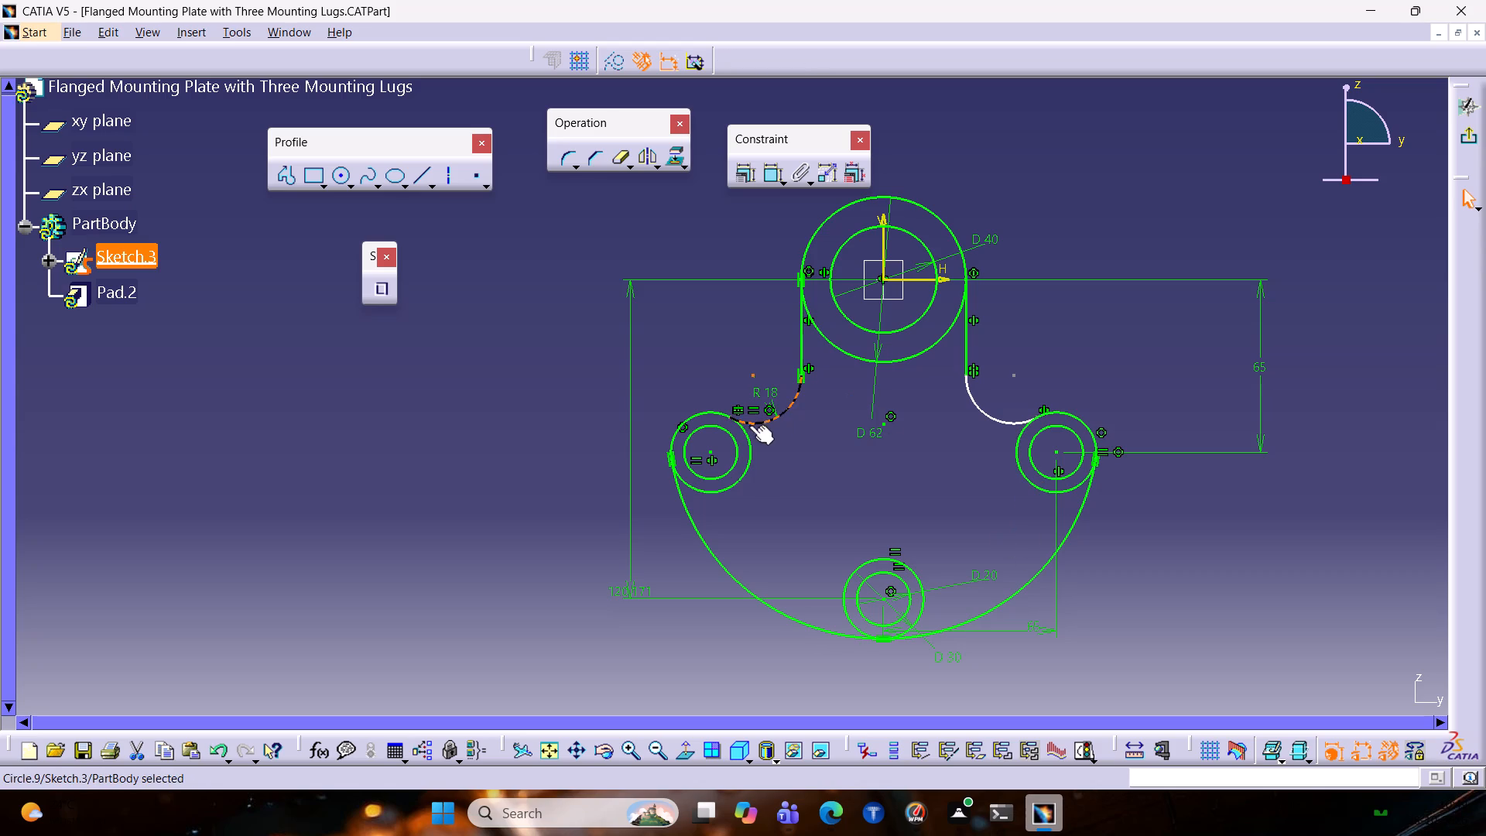
ctrl+click(714, 409)
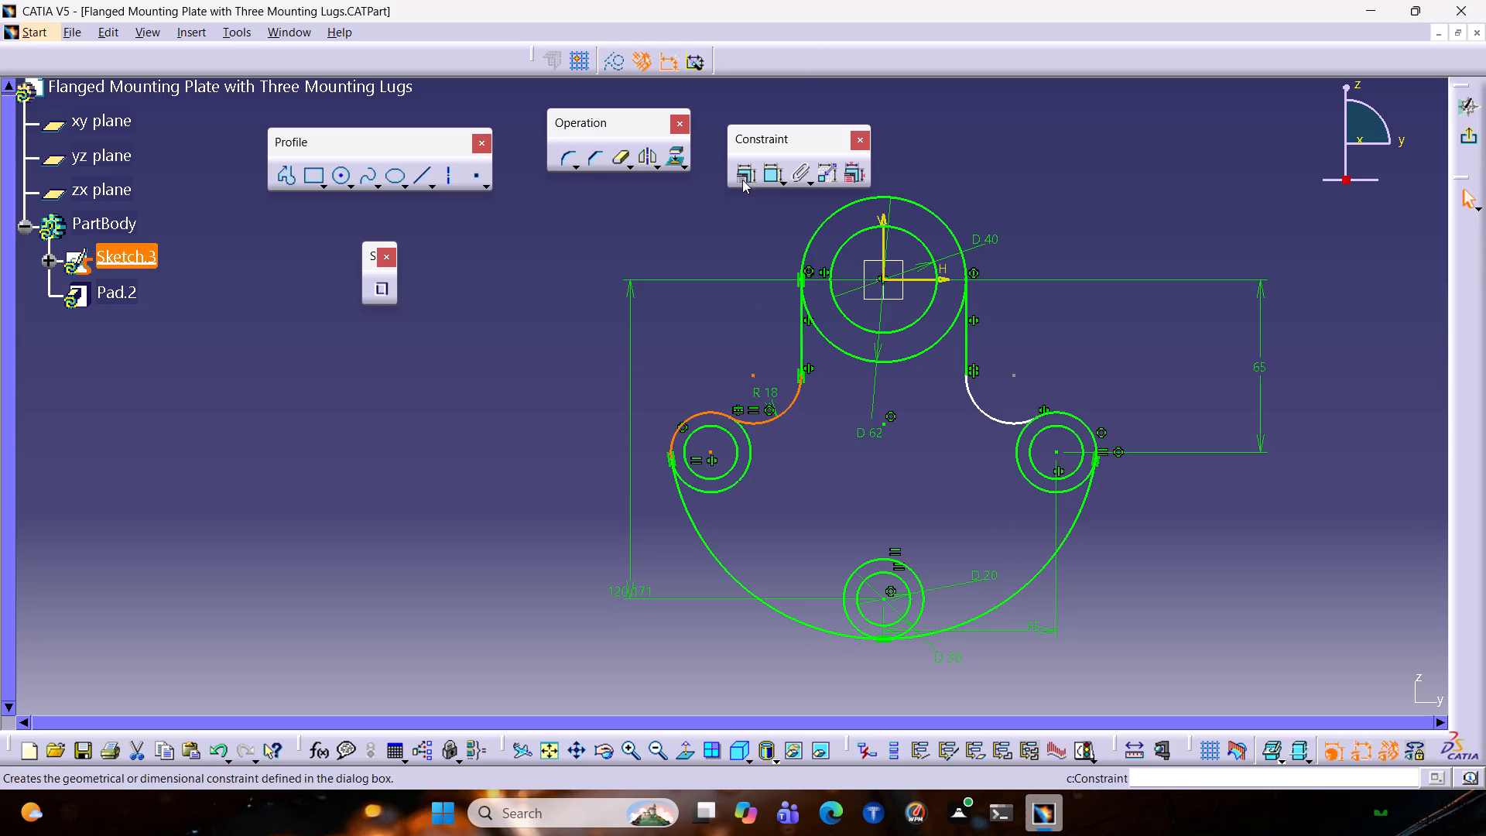
click(743, 178)
click(1345, 477)
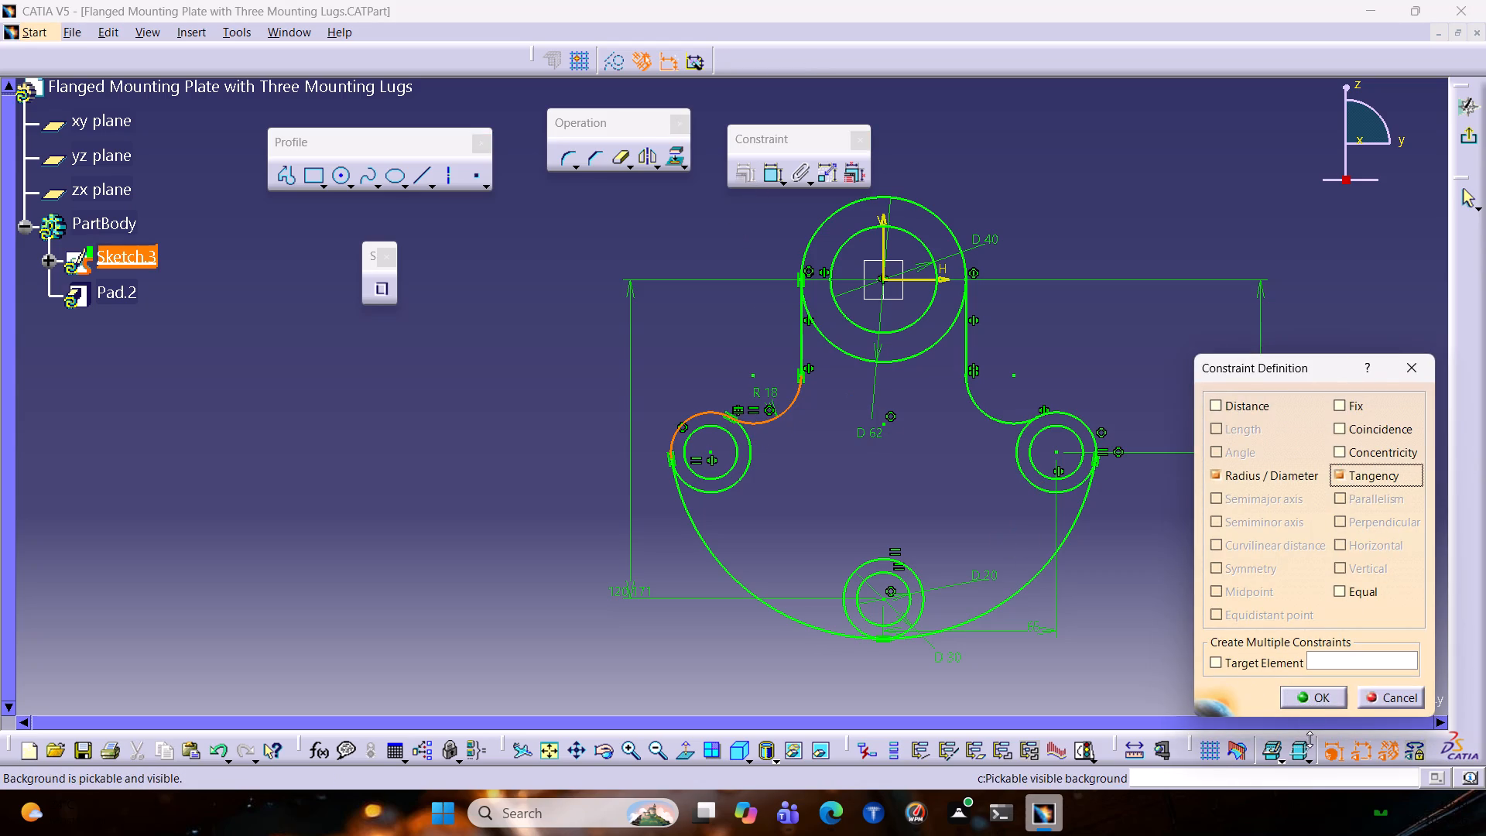
click(1312, 690)
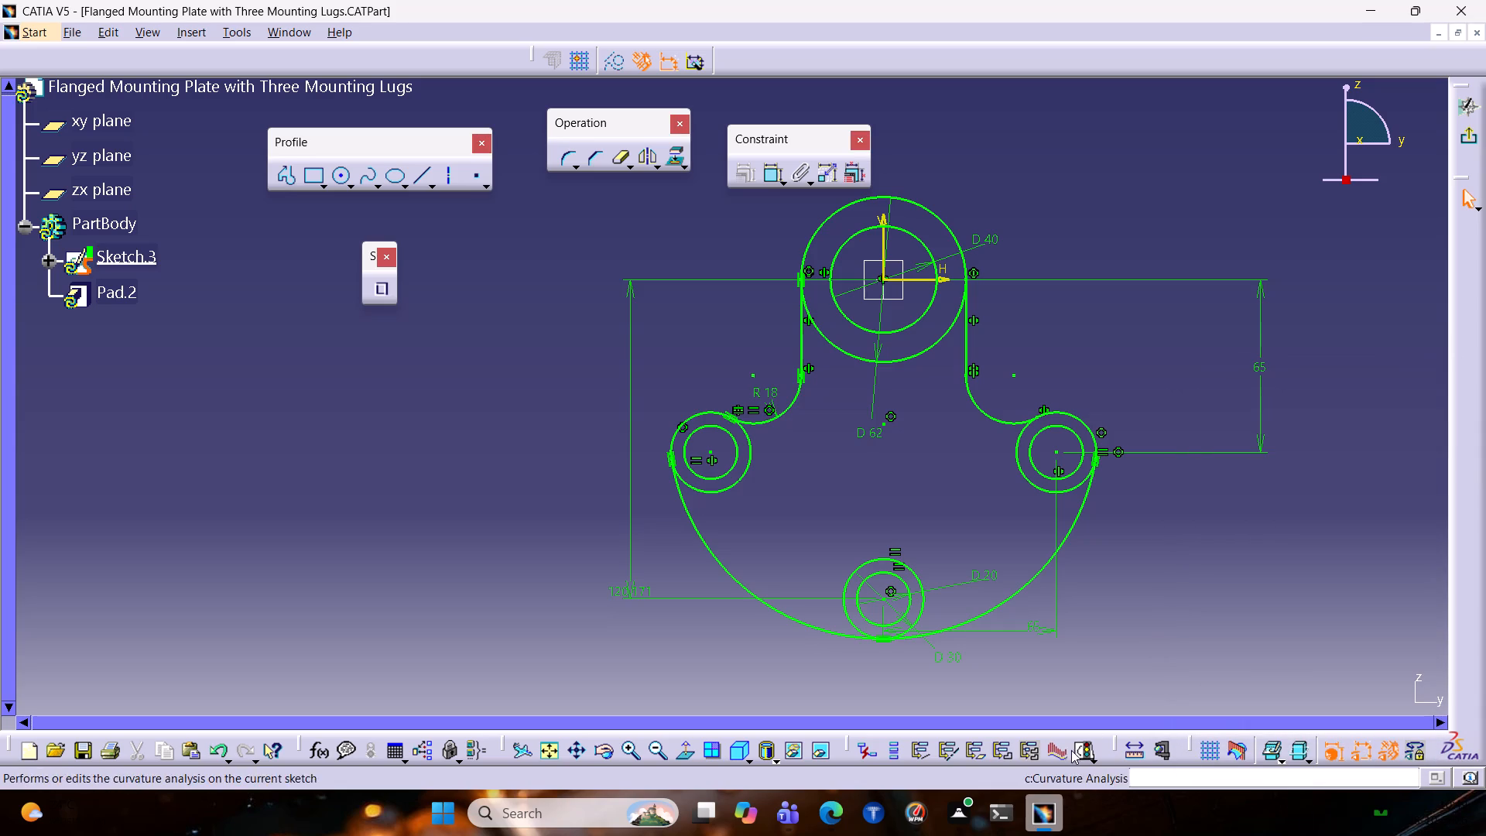
Check the sketch's solving status.
click(1076, 750)
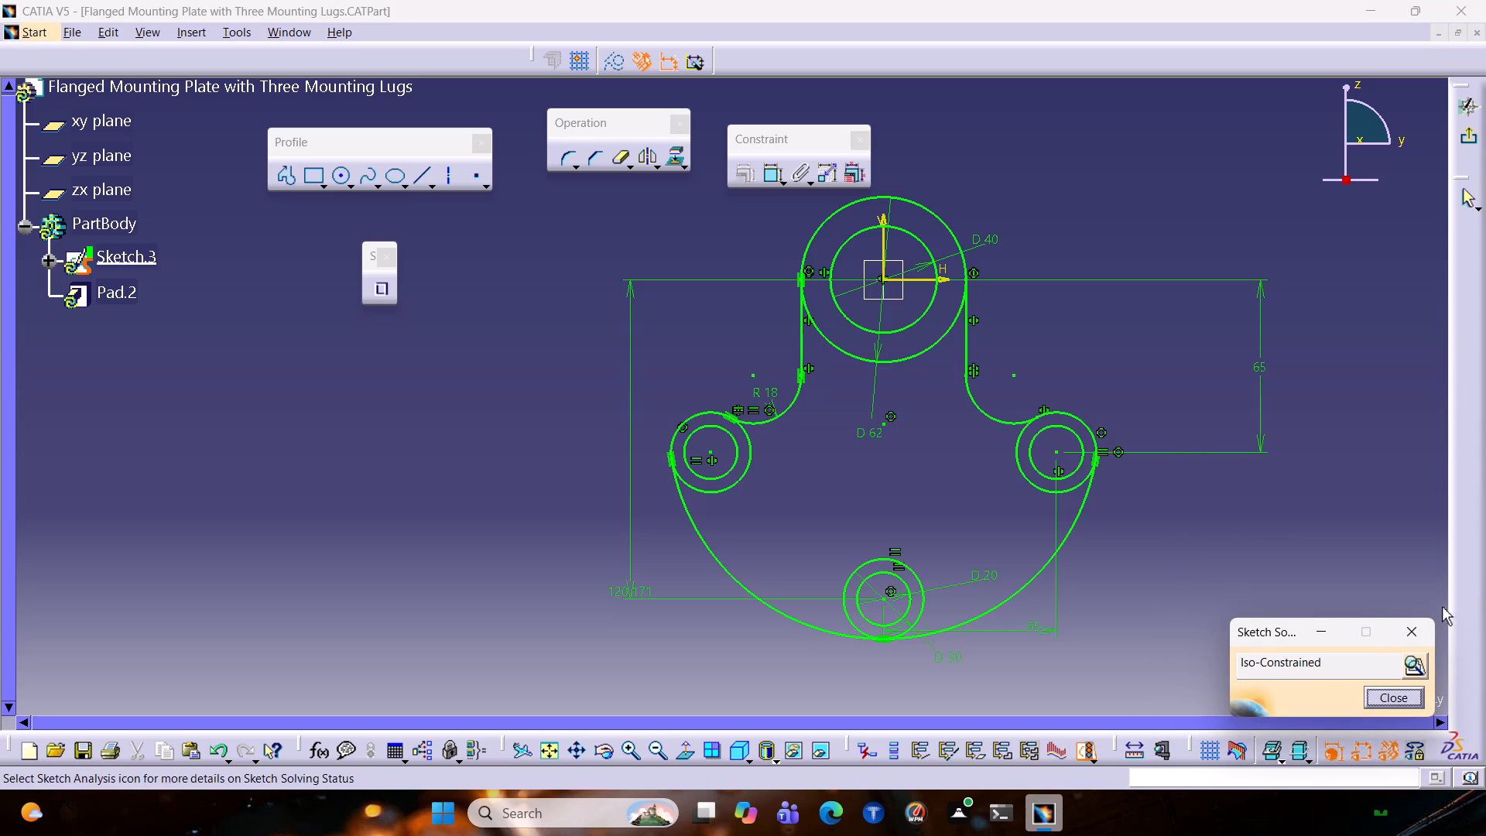
click(1404, 625)
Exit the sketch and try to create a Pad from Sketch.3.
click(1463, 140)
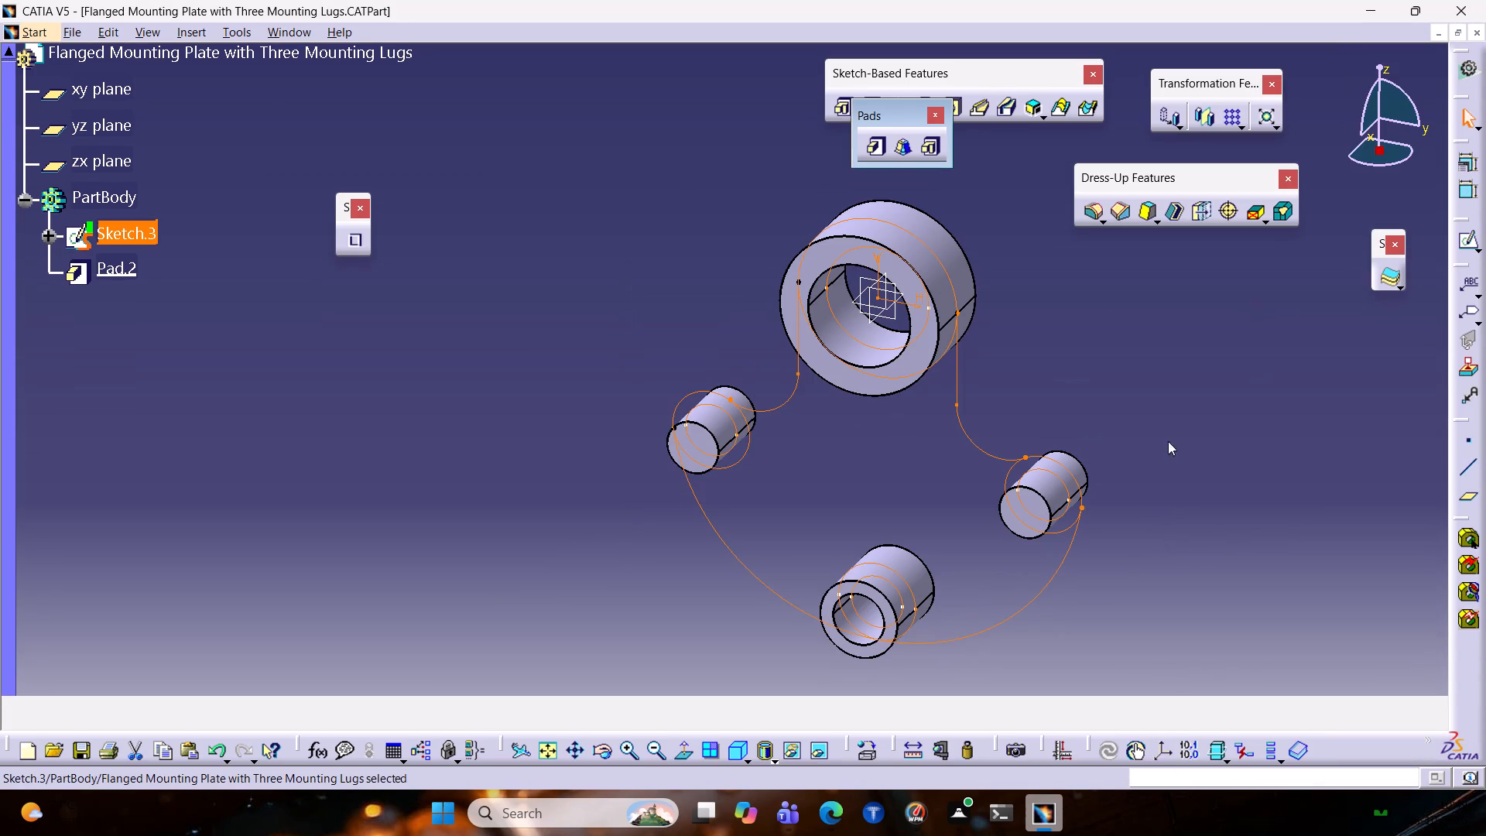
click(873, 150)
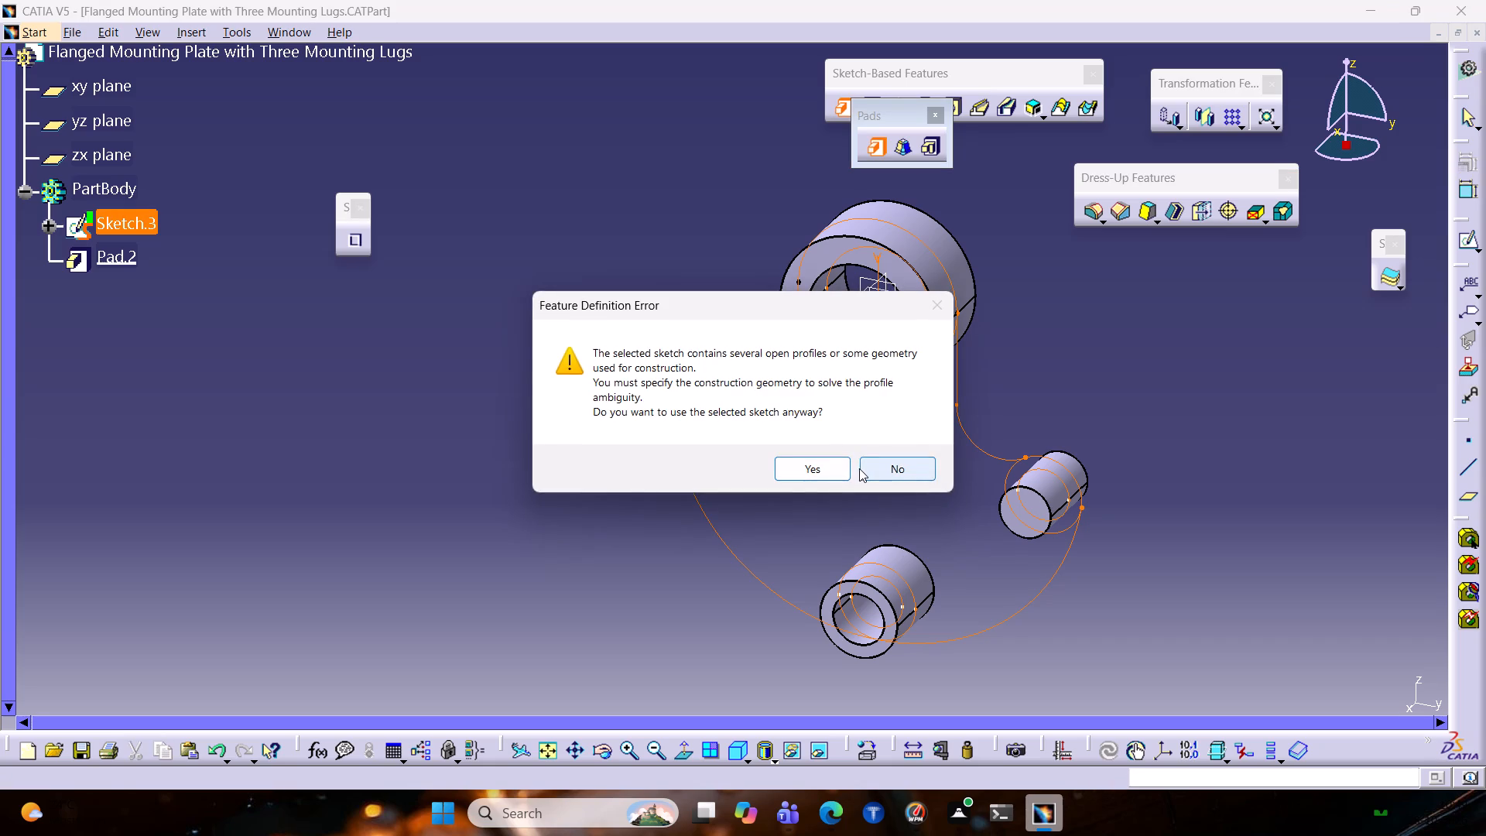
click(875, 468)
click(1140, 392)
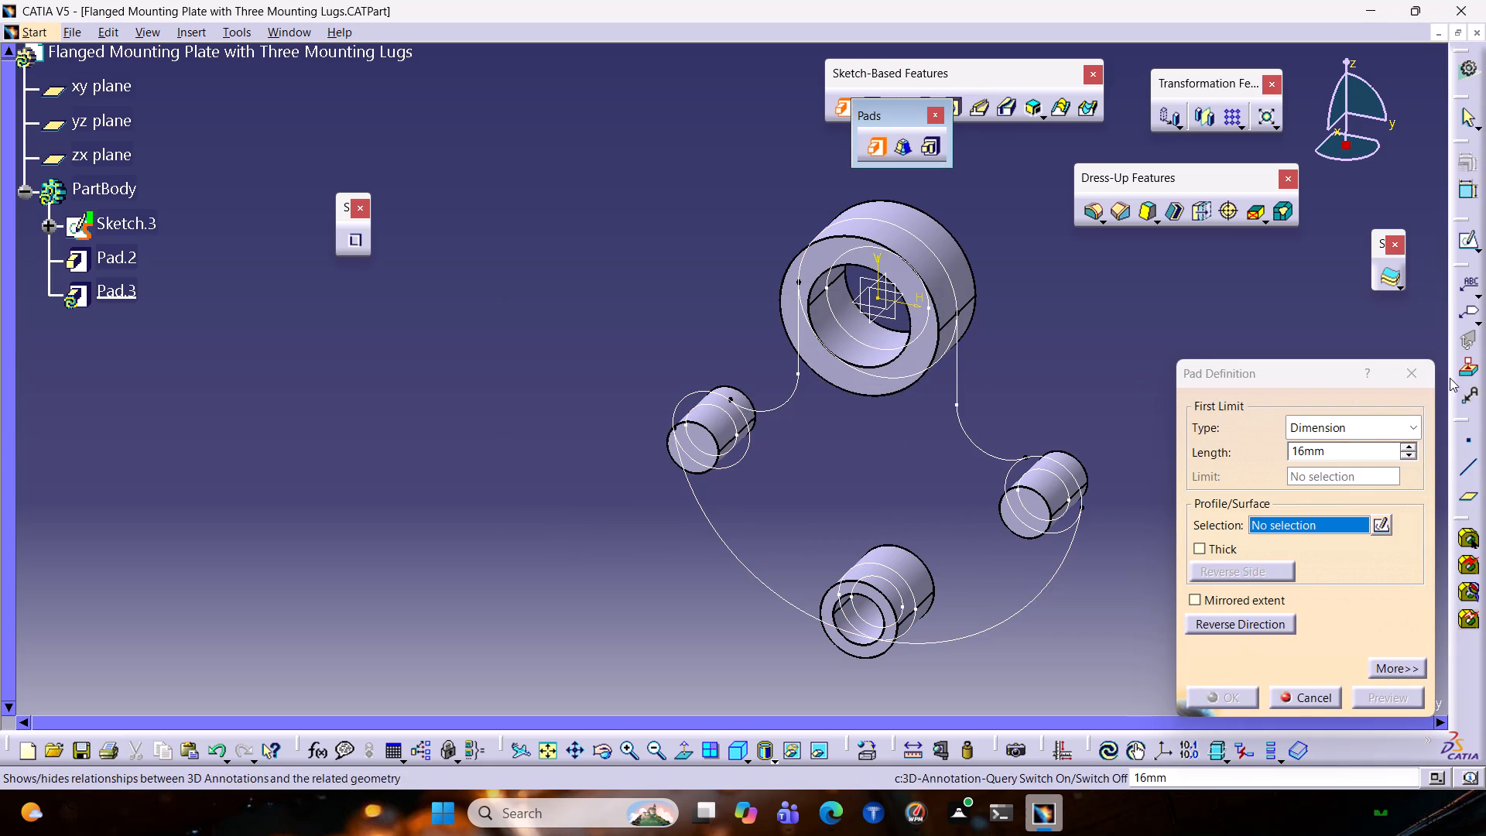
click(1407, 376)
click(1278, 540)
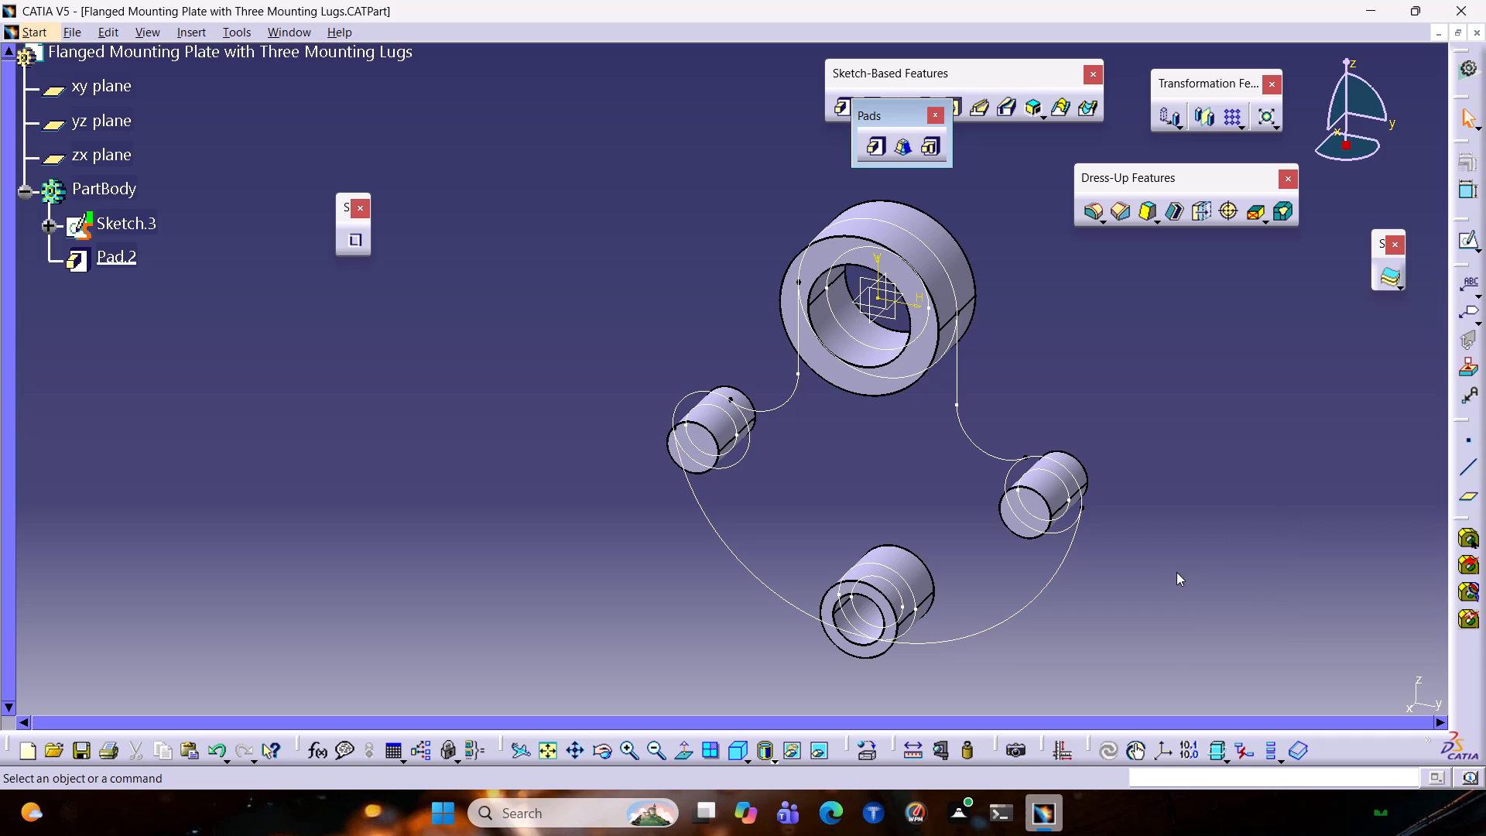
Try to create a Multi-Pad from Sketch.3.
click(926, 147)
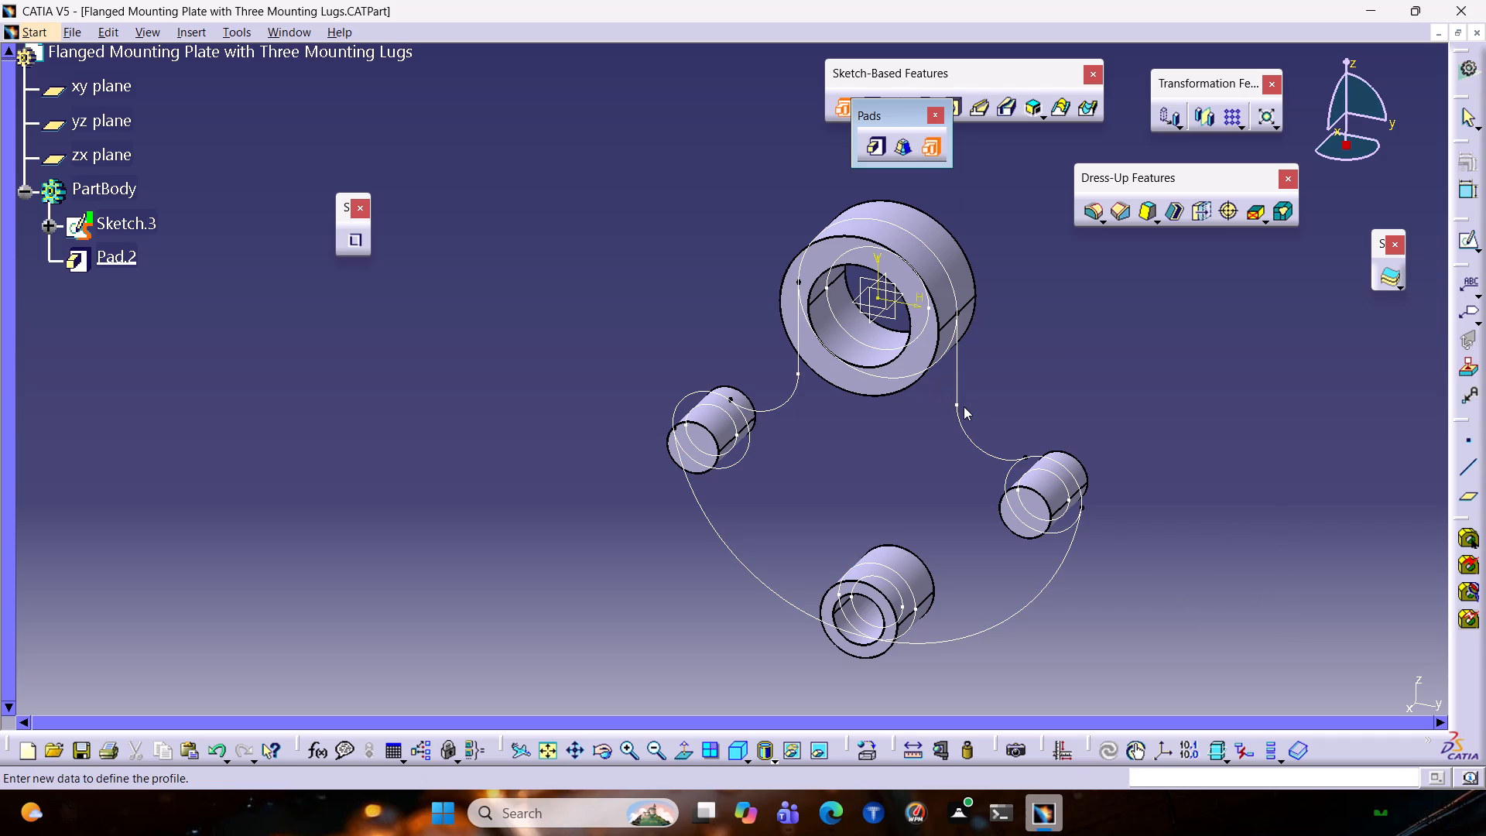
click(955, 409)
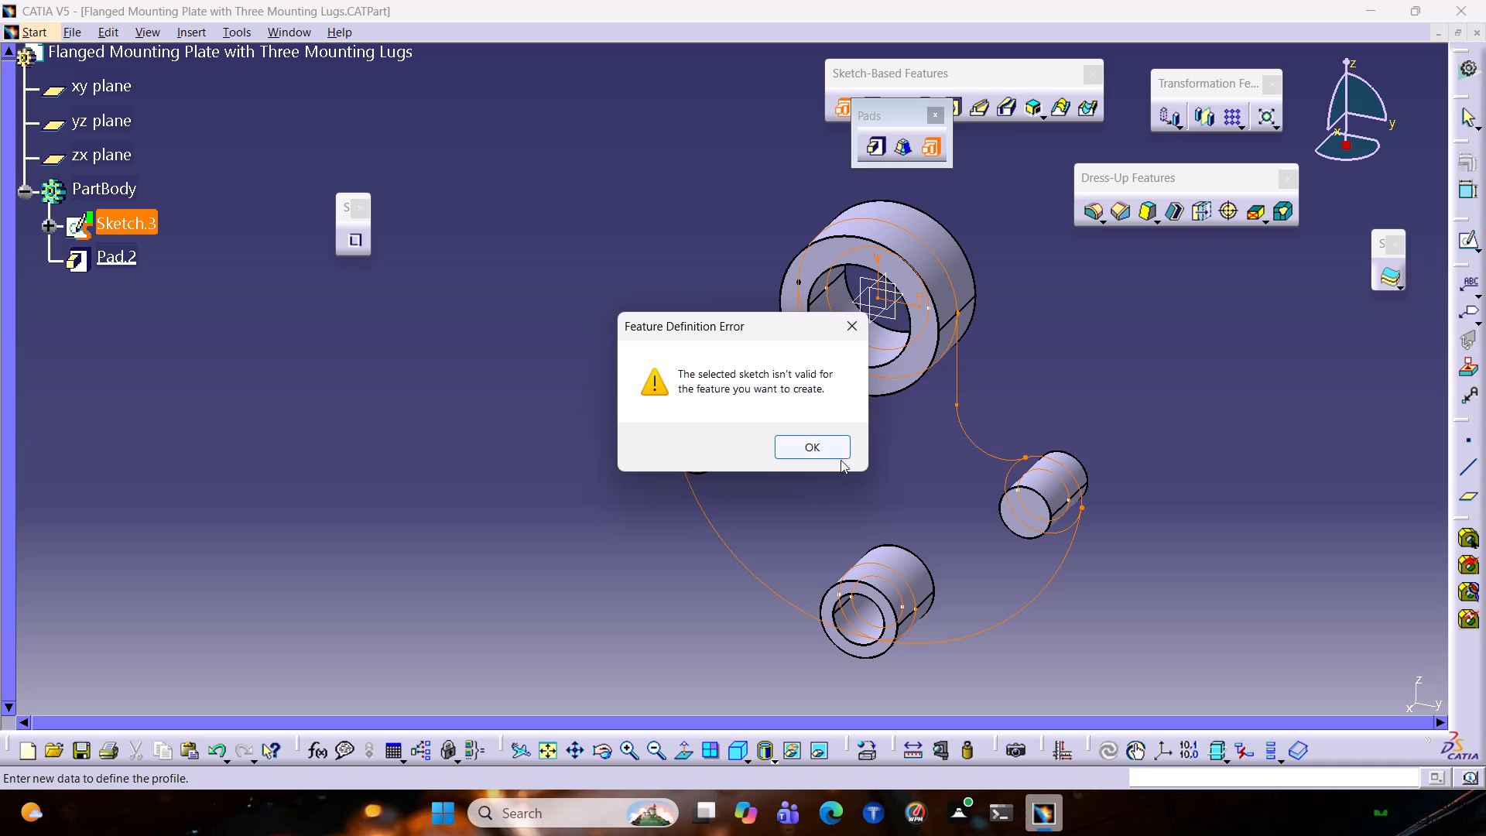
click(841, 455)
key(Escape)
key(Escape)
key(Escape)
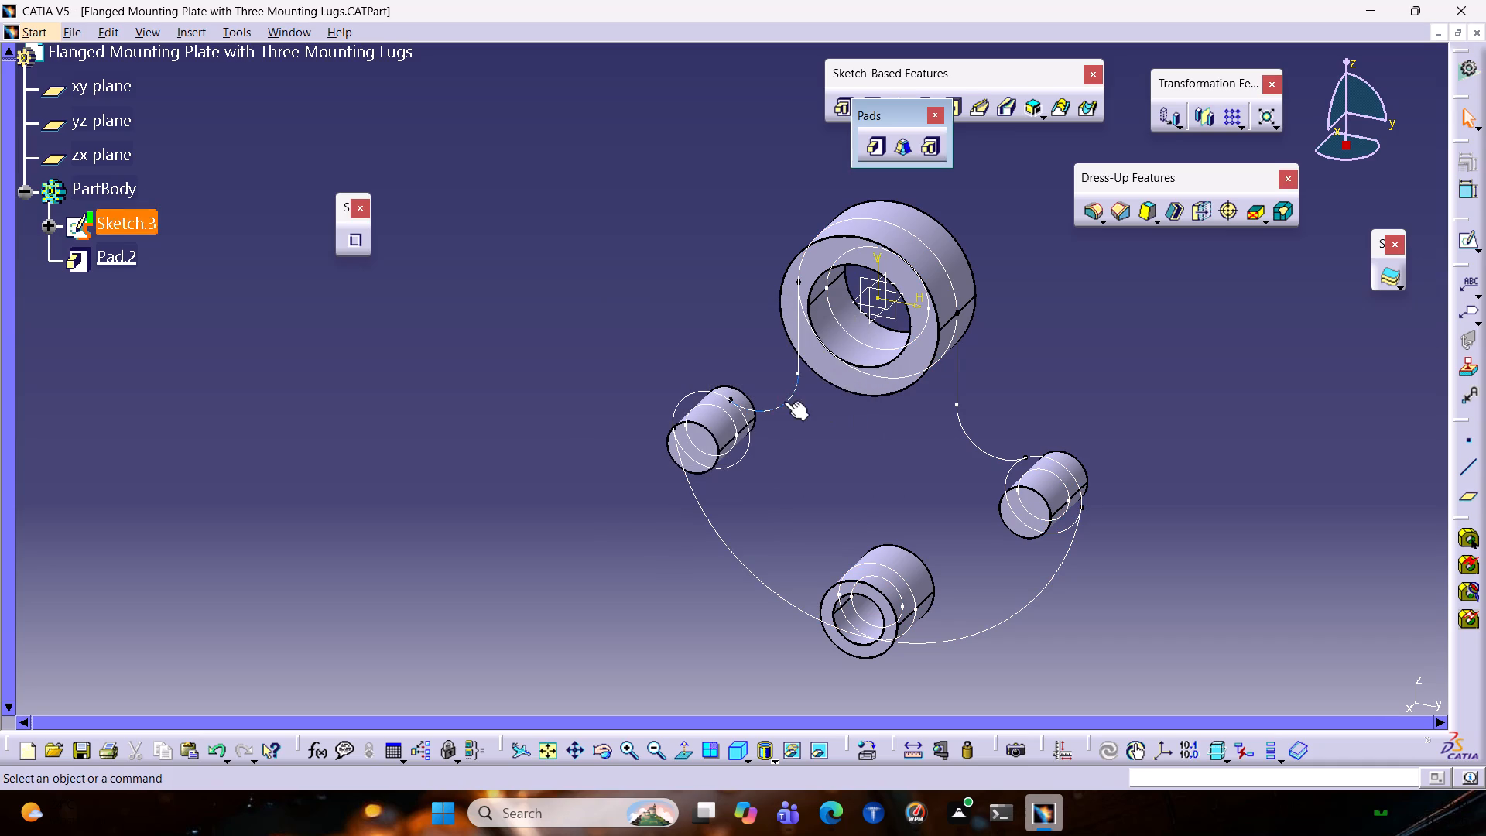
Reopen Sketch.3 and run Sketch Analysis, showing the detailed geometry status list.
double_click(787, 403)
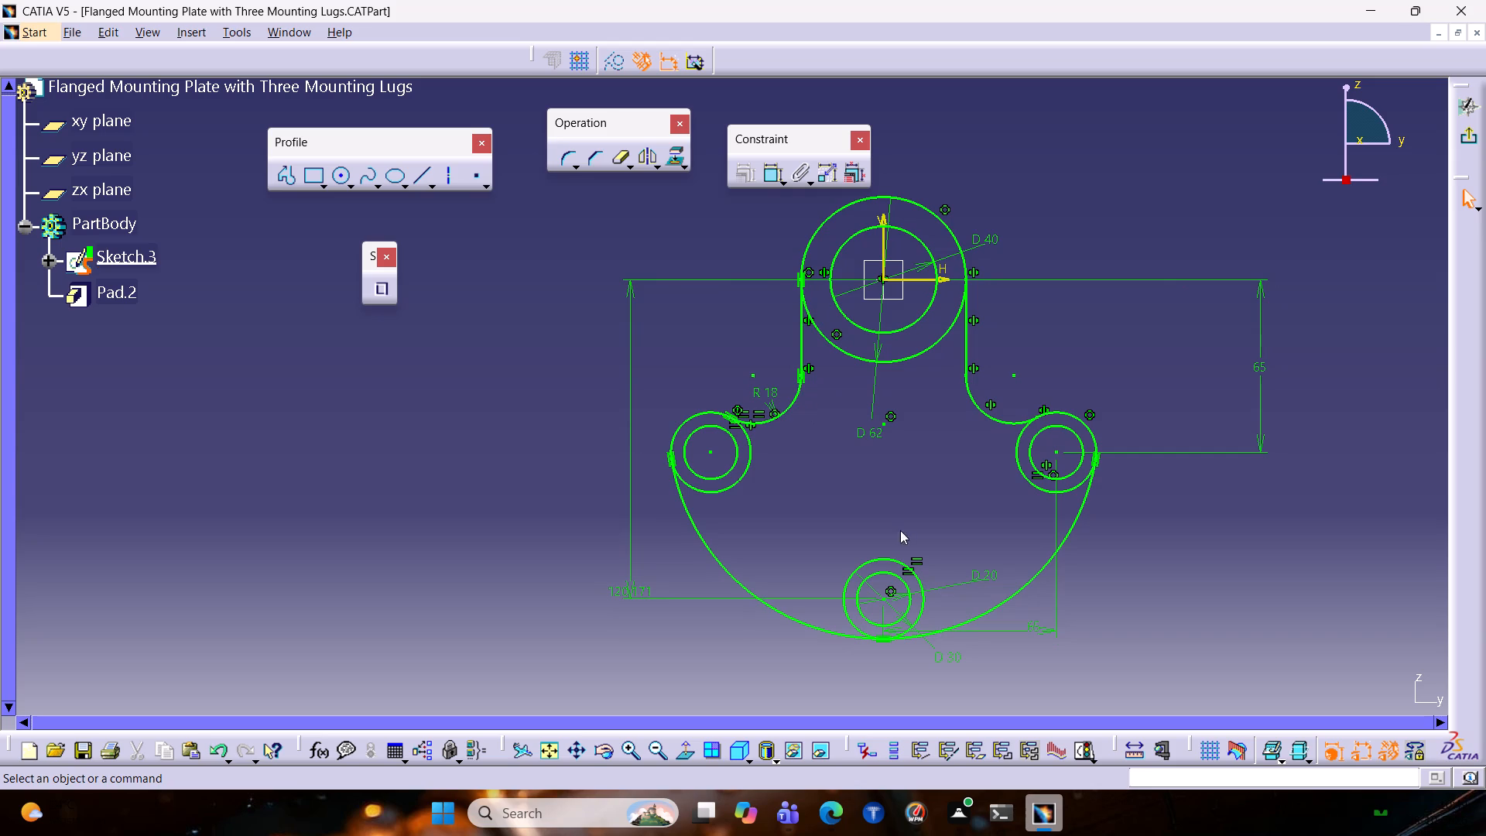
middle_drag(1301, 527, 906, 536)
ctrl+middle_drag(1176, 659, 867, 625)
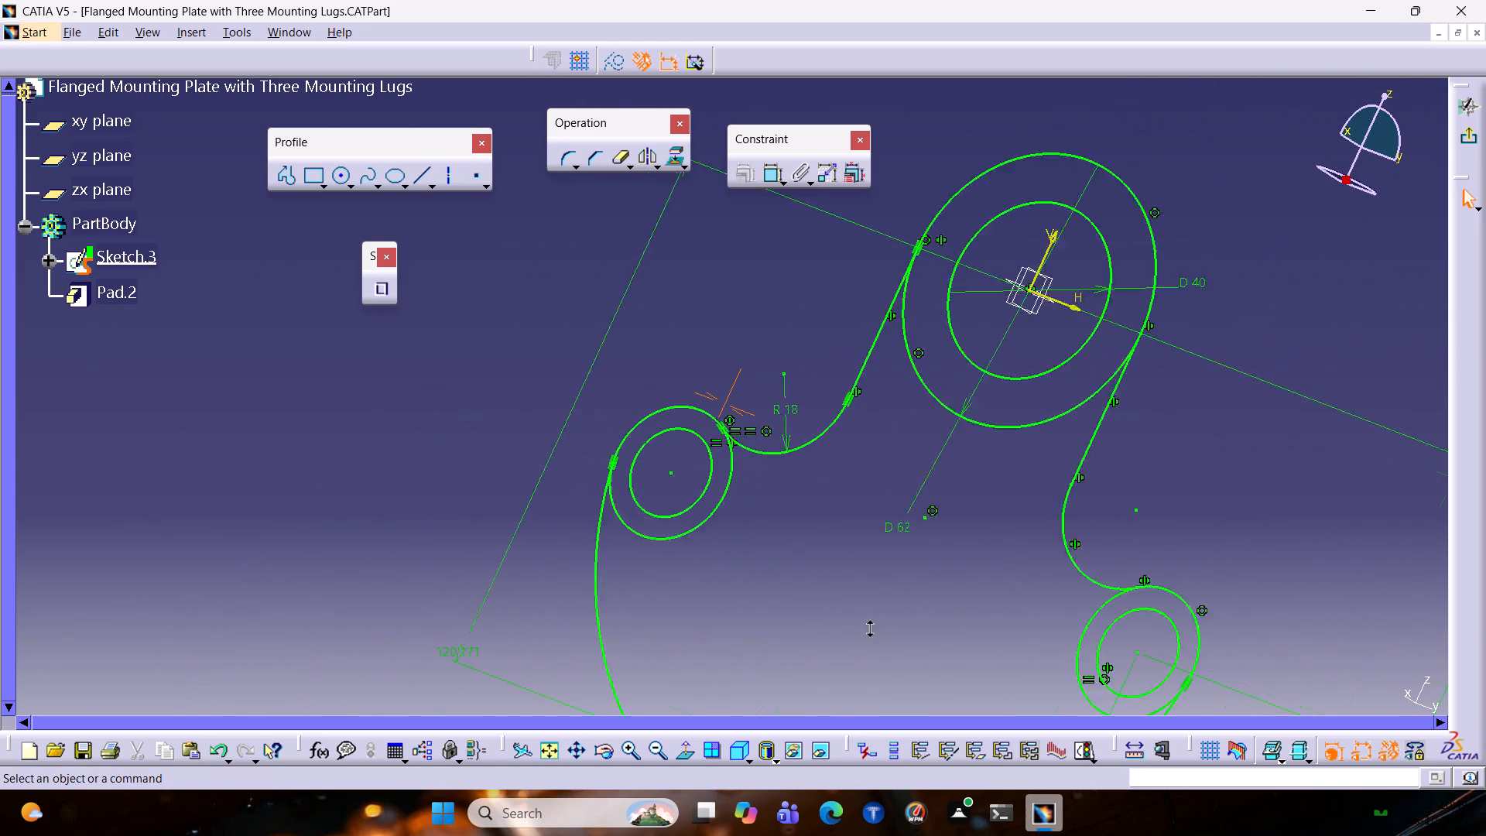
ctrl+middle_drag(867, 625, 844, 656)
ctrl+middle_drag(1208, 596, 985, 706)
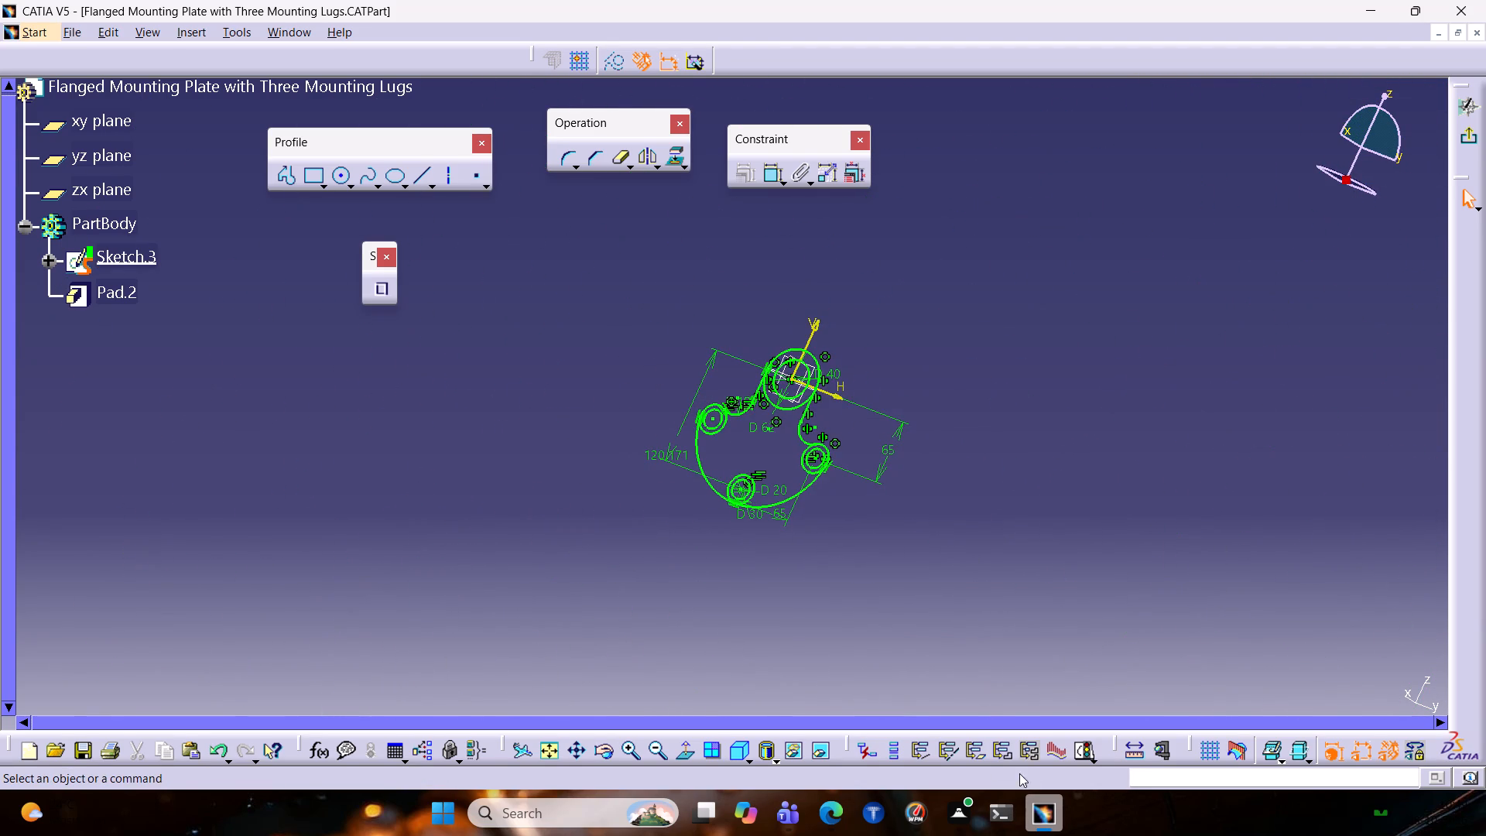
click(1084, 749)
click(1421, 668)
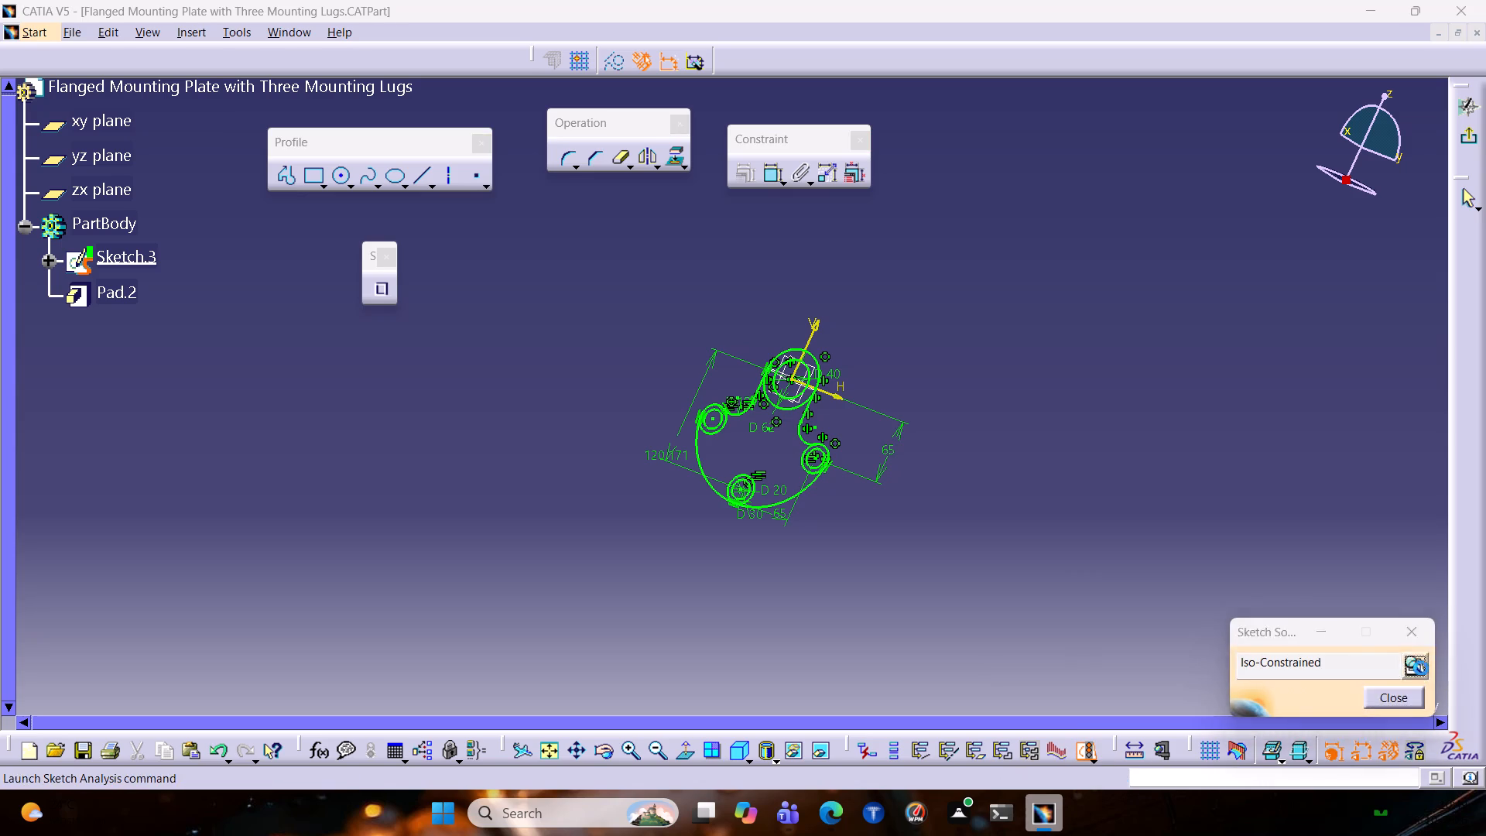
click(1003, 203)
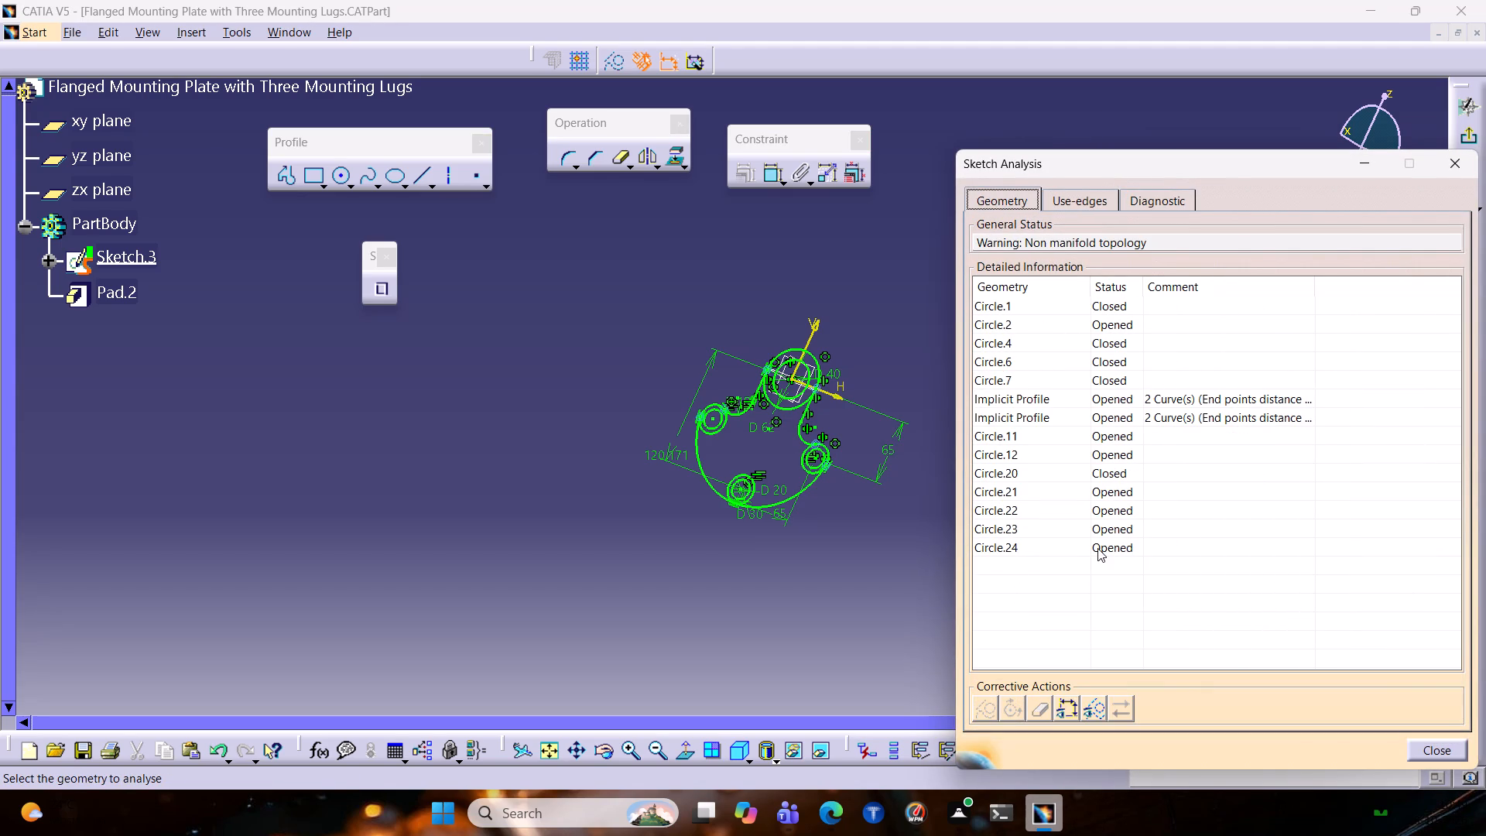
Examine the sketch profile normal to its plane against the geometry status list, highlighting the Circle.2 entry.
ctrl+middle_drag(863, 508, 916, 376)
middle_drag(793, 182, 792, 178)
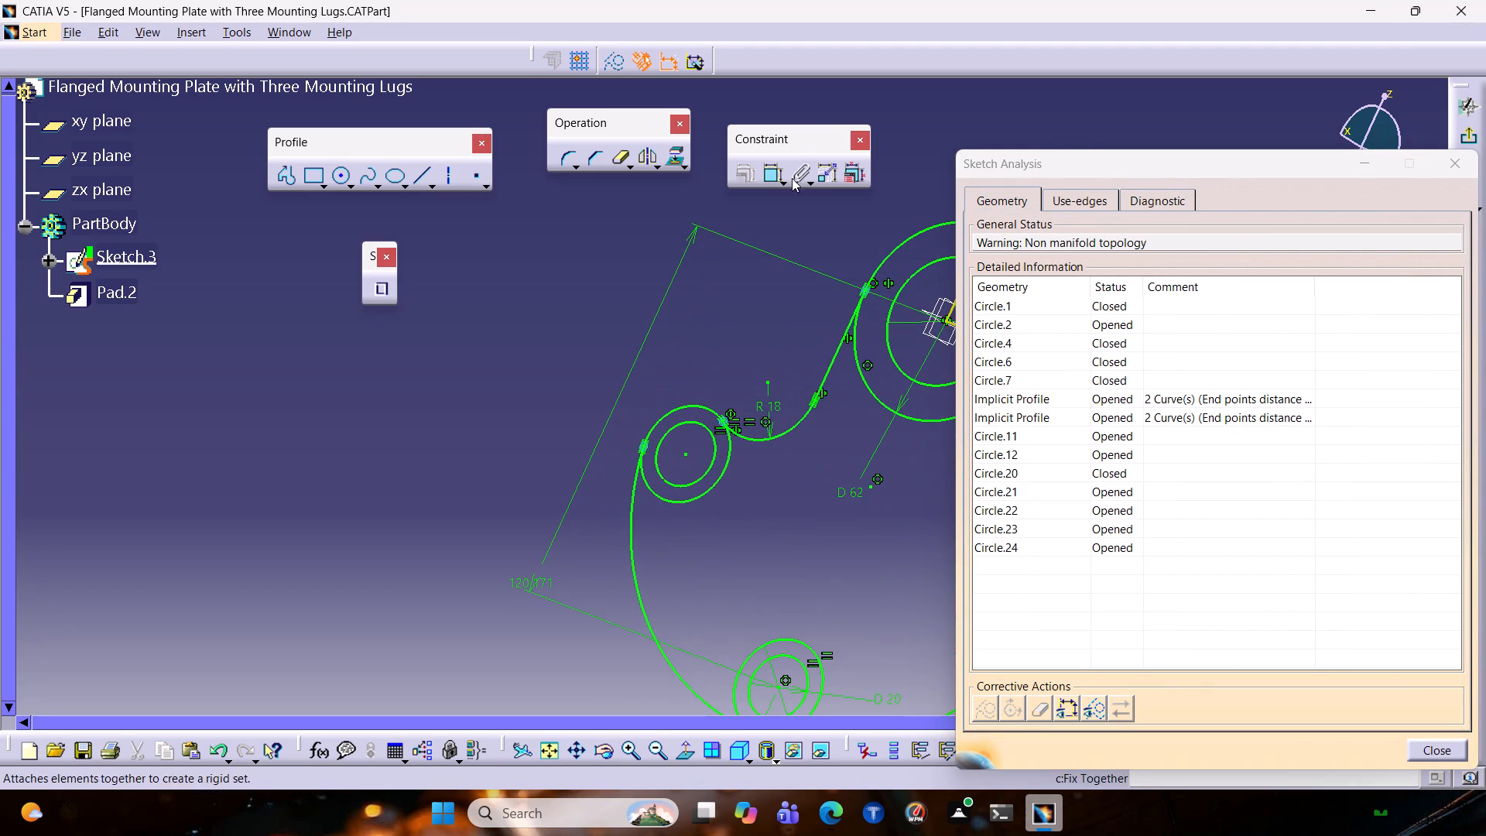
middle_drag(792, 178, 476, 187)
ctrl+middle_drag(715, 210, 487, 313)
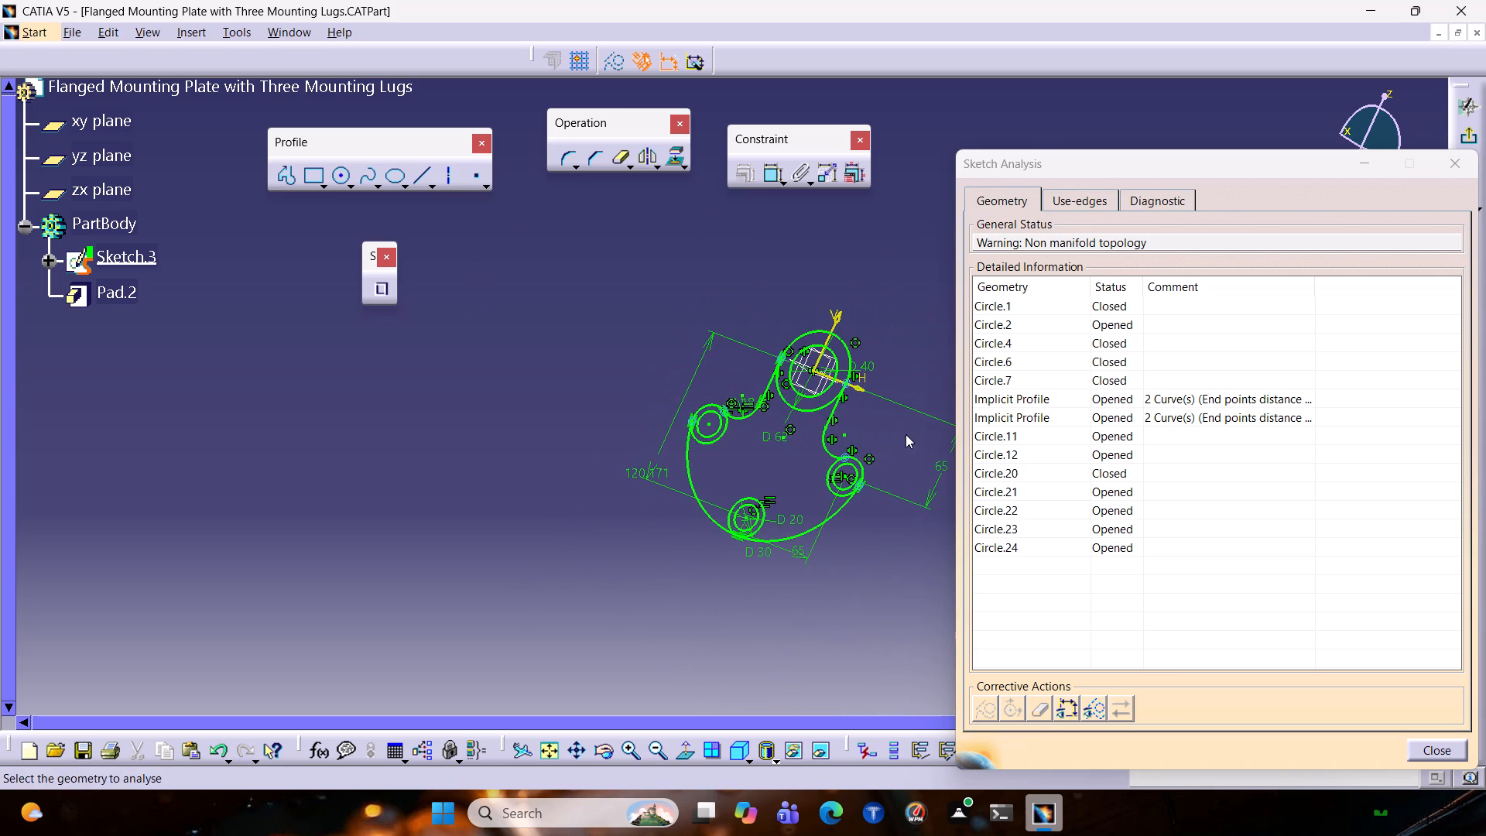
middle_drag(933, 457, 1015, 331)
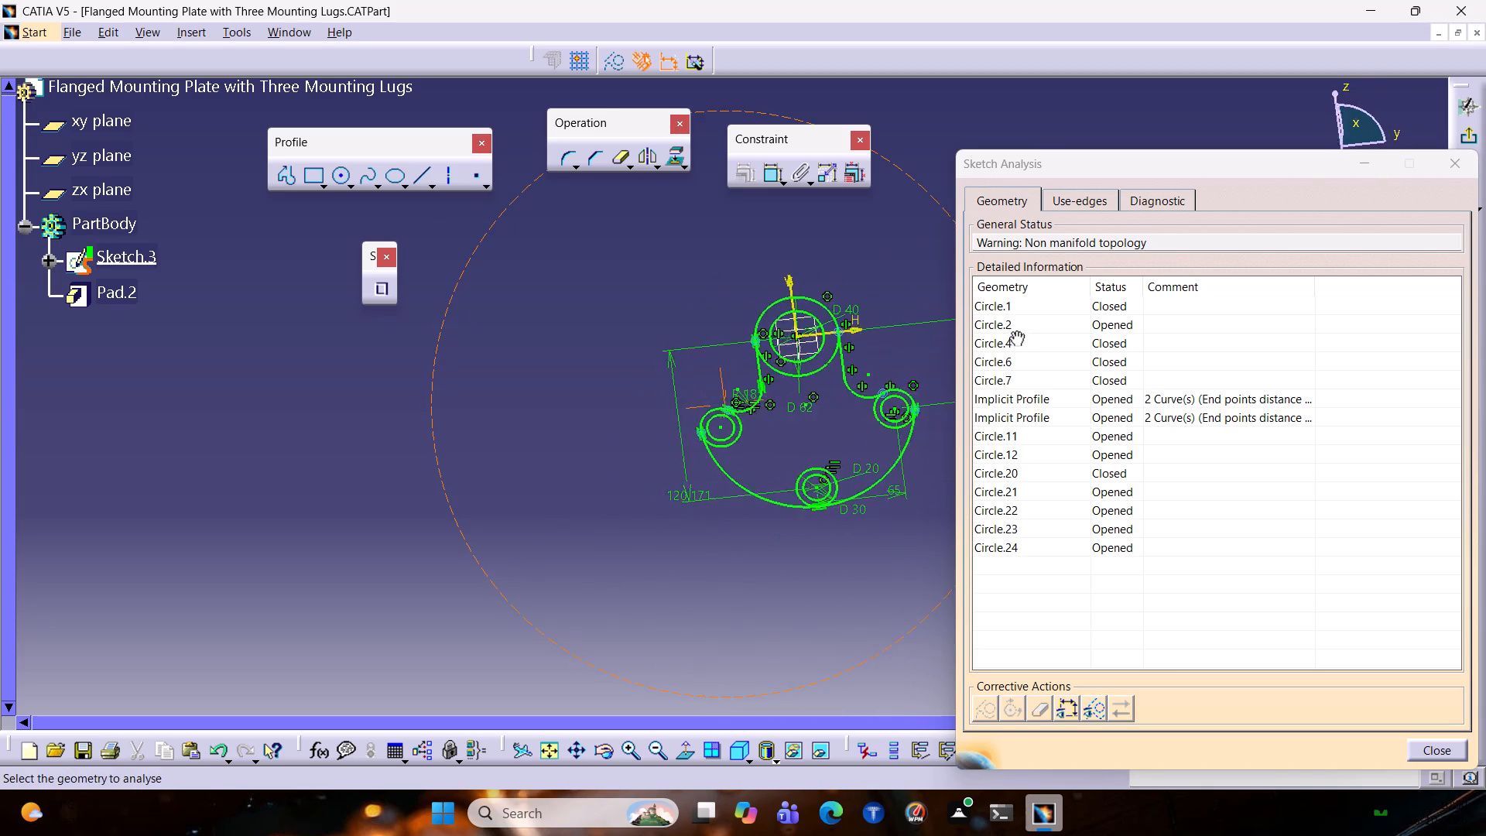
middle_drag(1015, 331, 1041, 392)
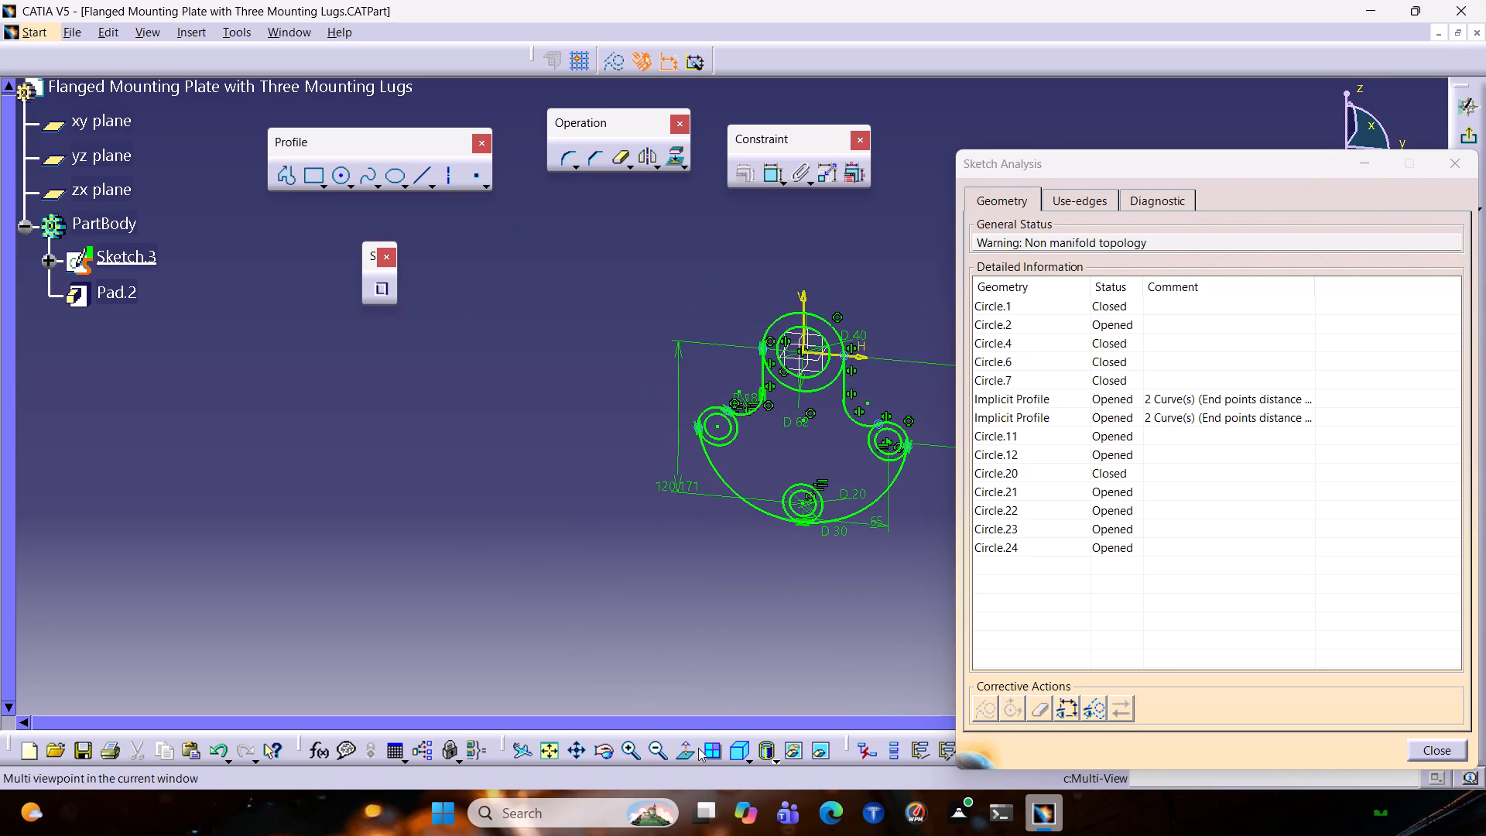
click(693, 755)
ctrl+middle_drag(831, 607, 918, 502)
middle_drag(918, 502, 595, 447)
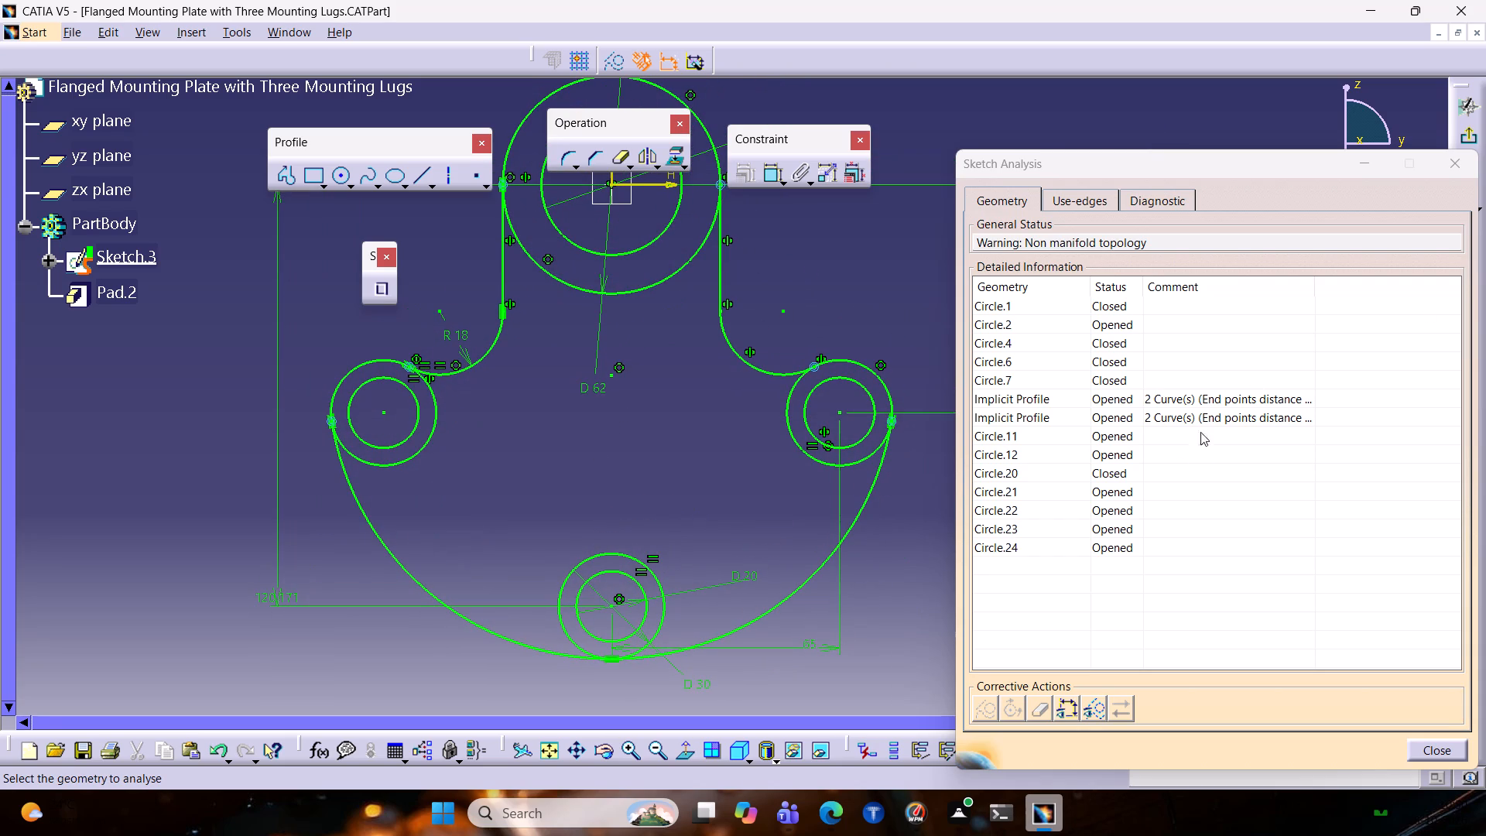
click(1118, 331)
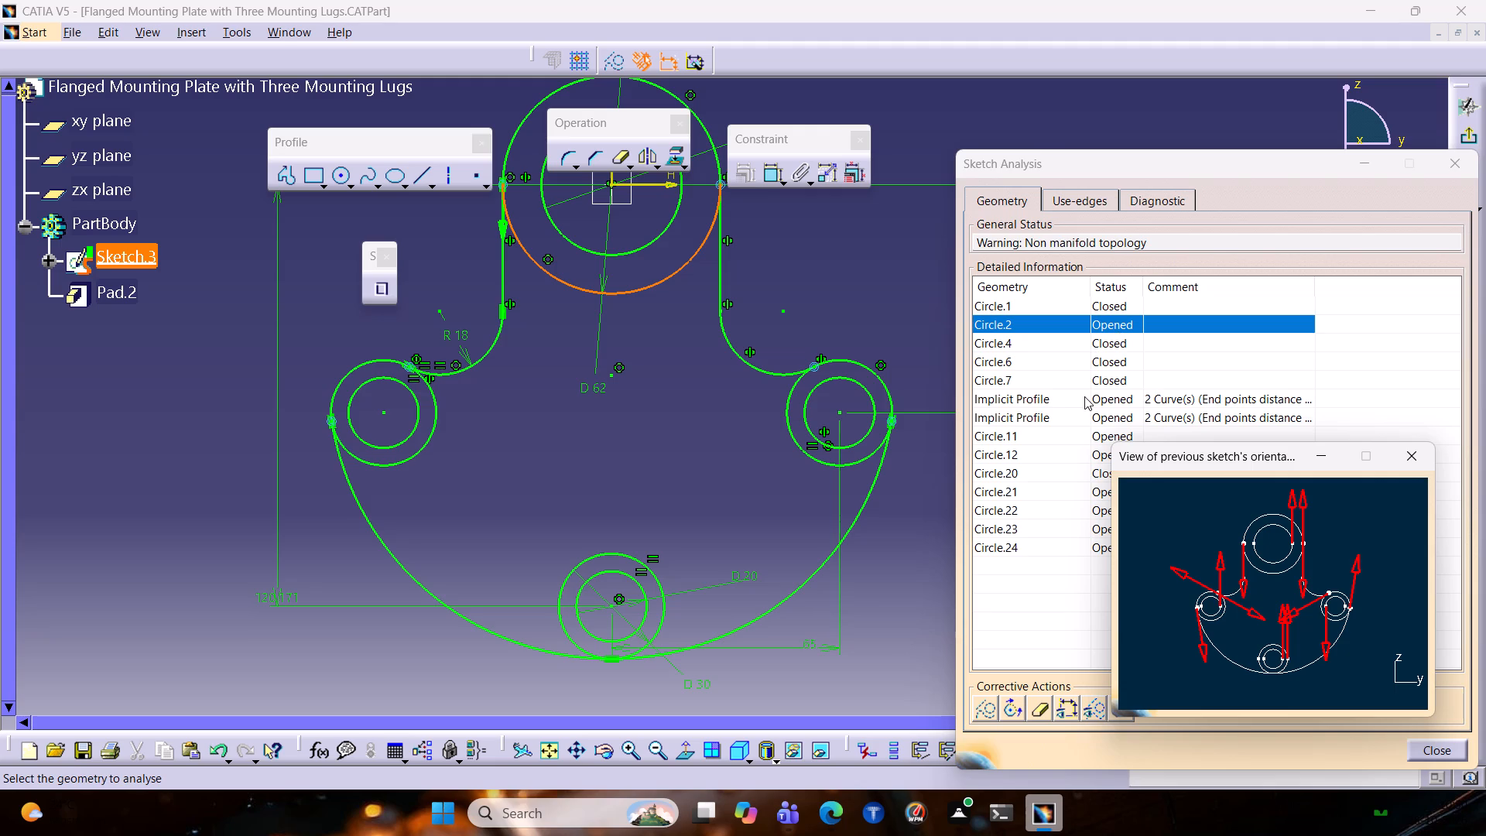
click(1411, 461)
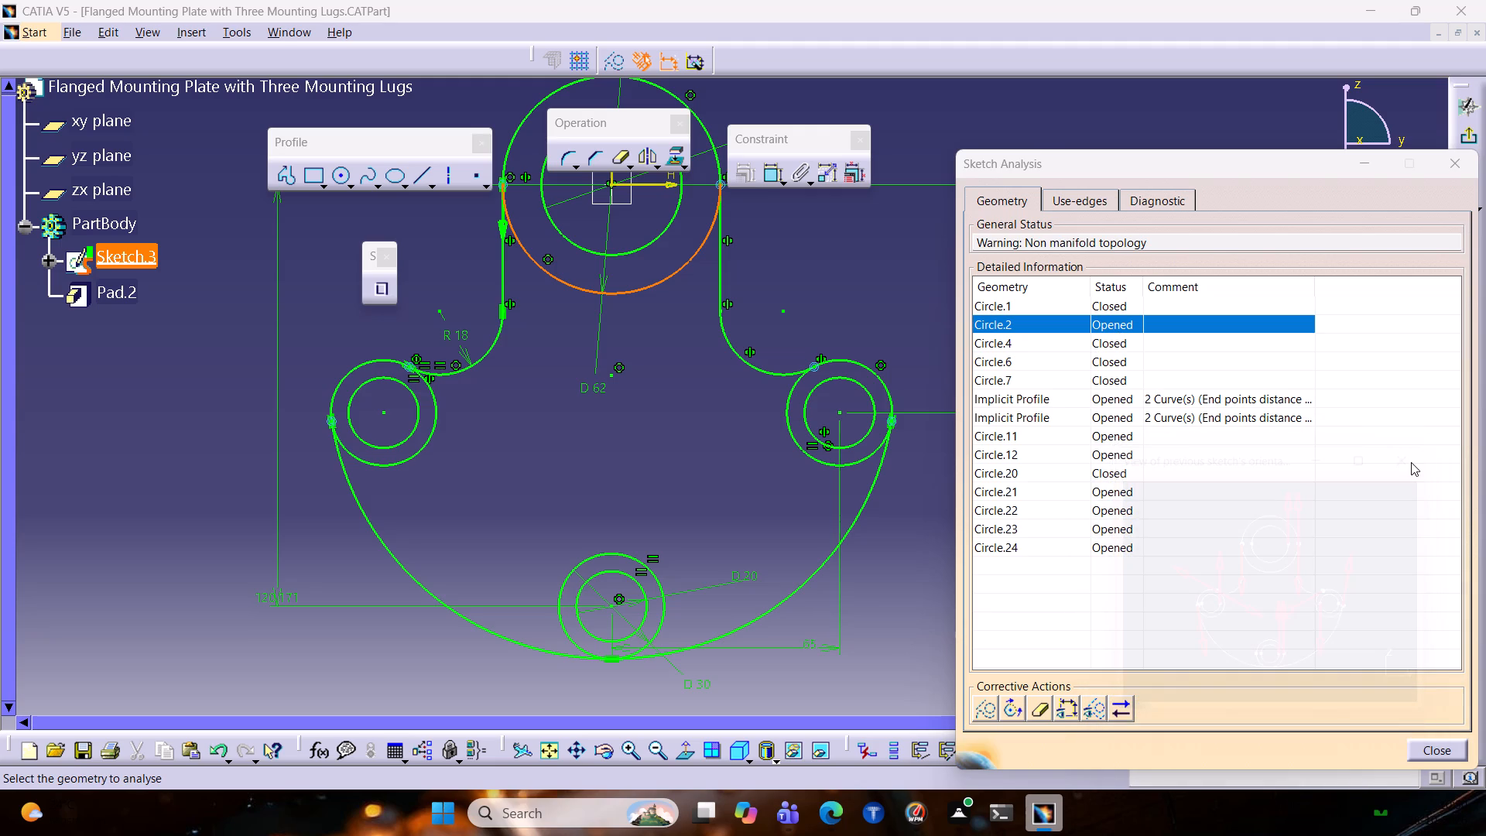
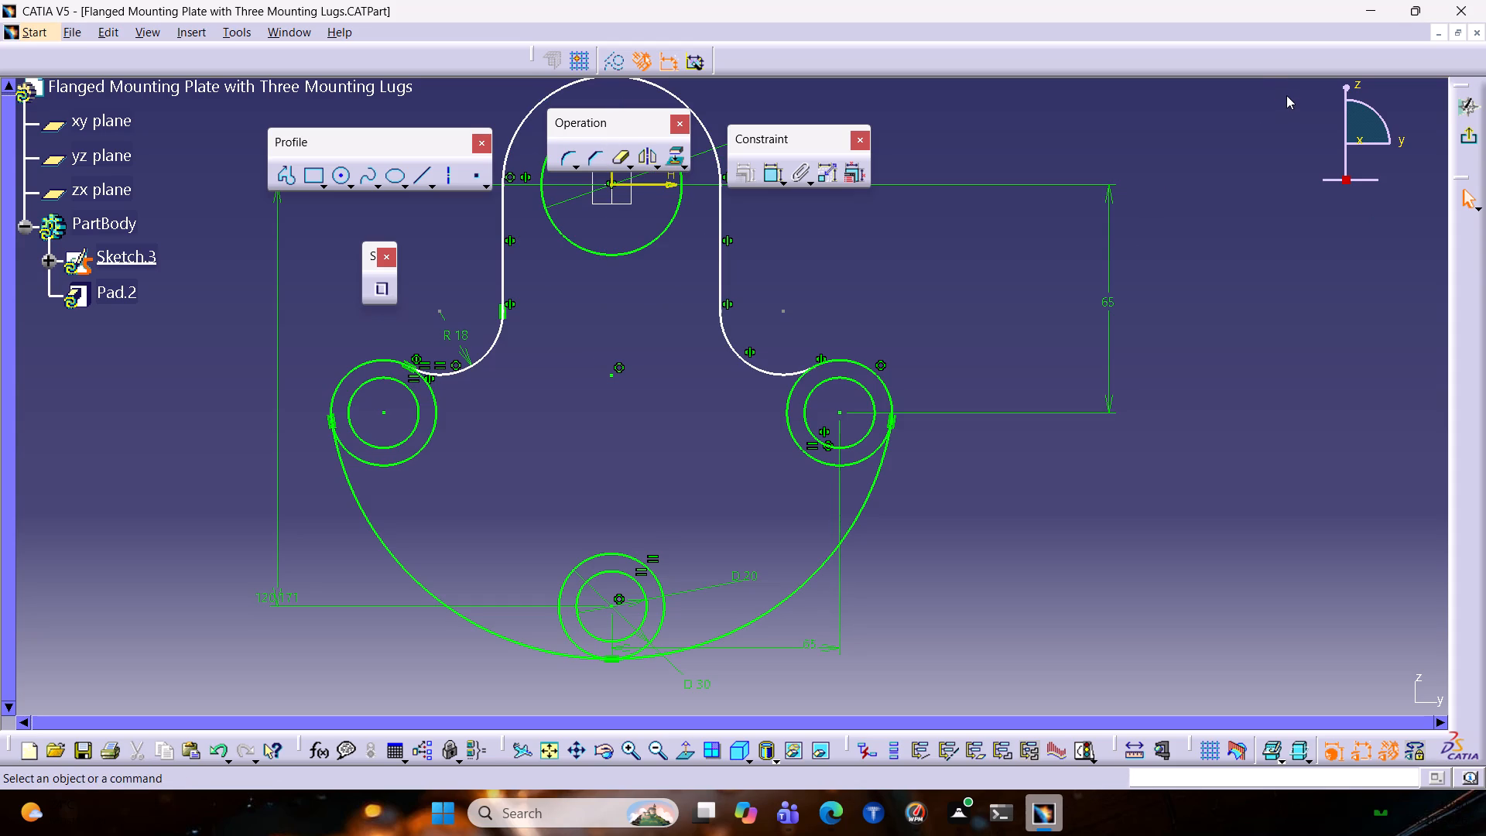
Close the plate's upper outer arc into a full circle with Close Arc.
click(553, 88)
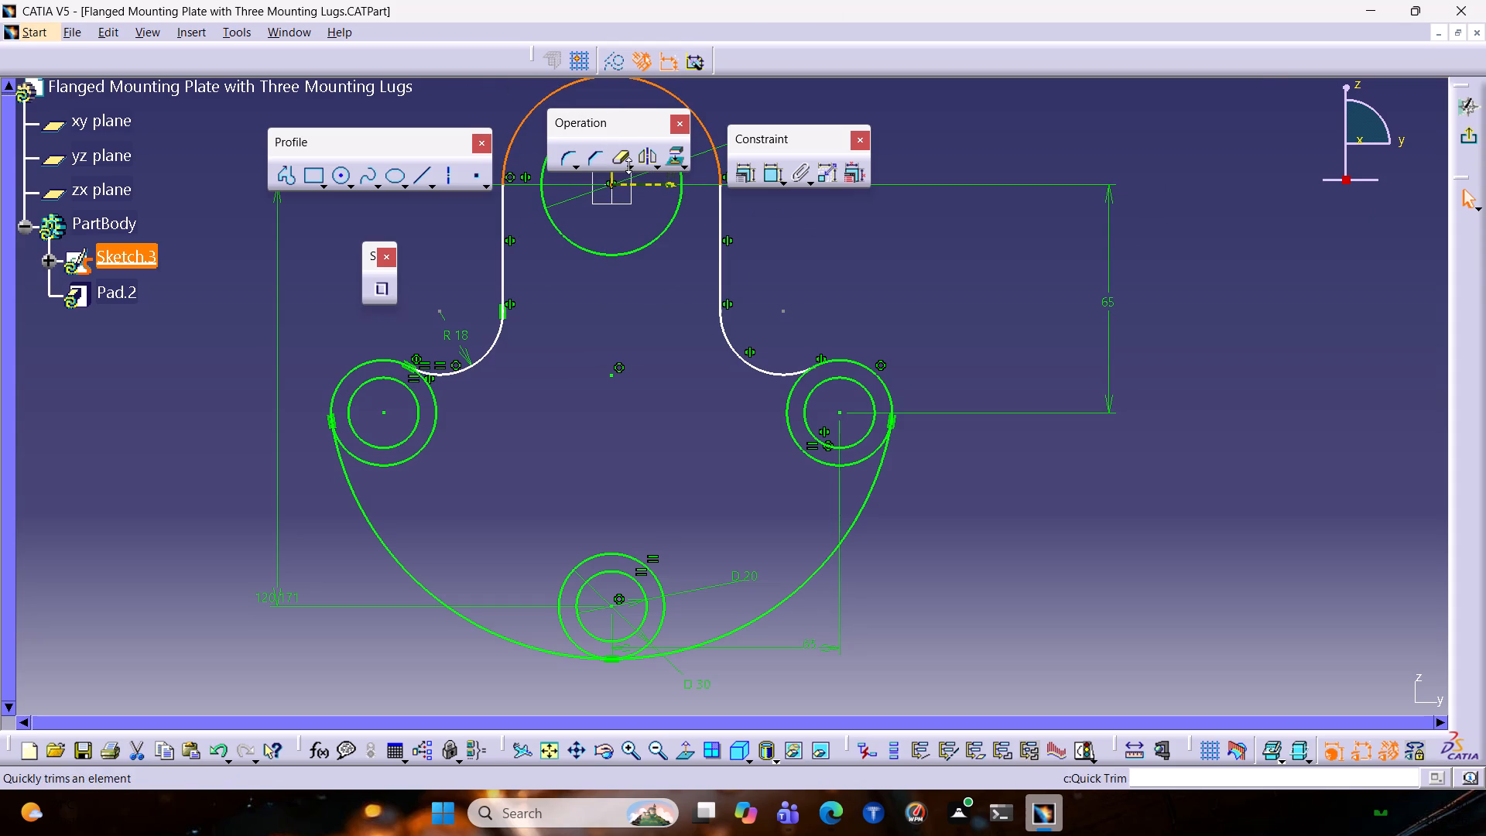
click(628, 165)
click(628, 165)
click(628, 165)
click(637, 166)
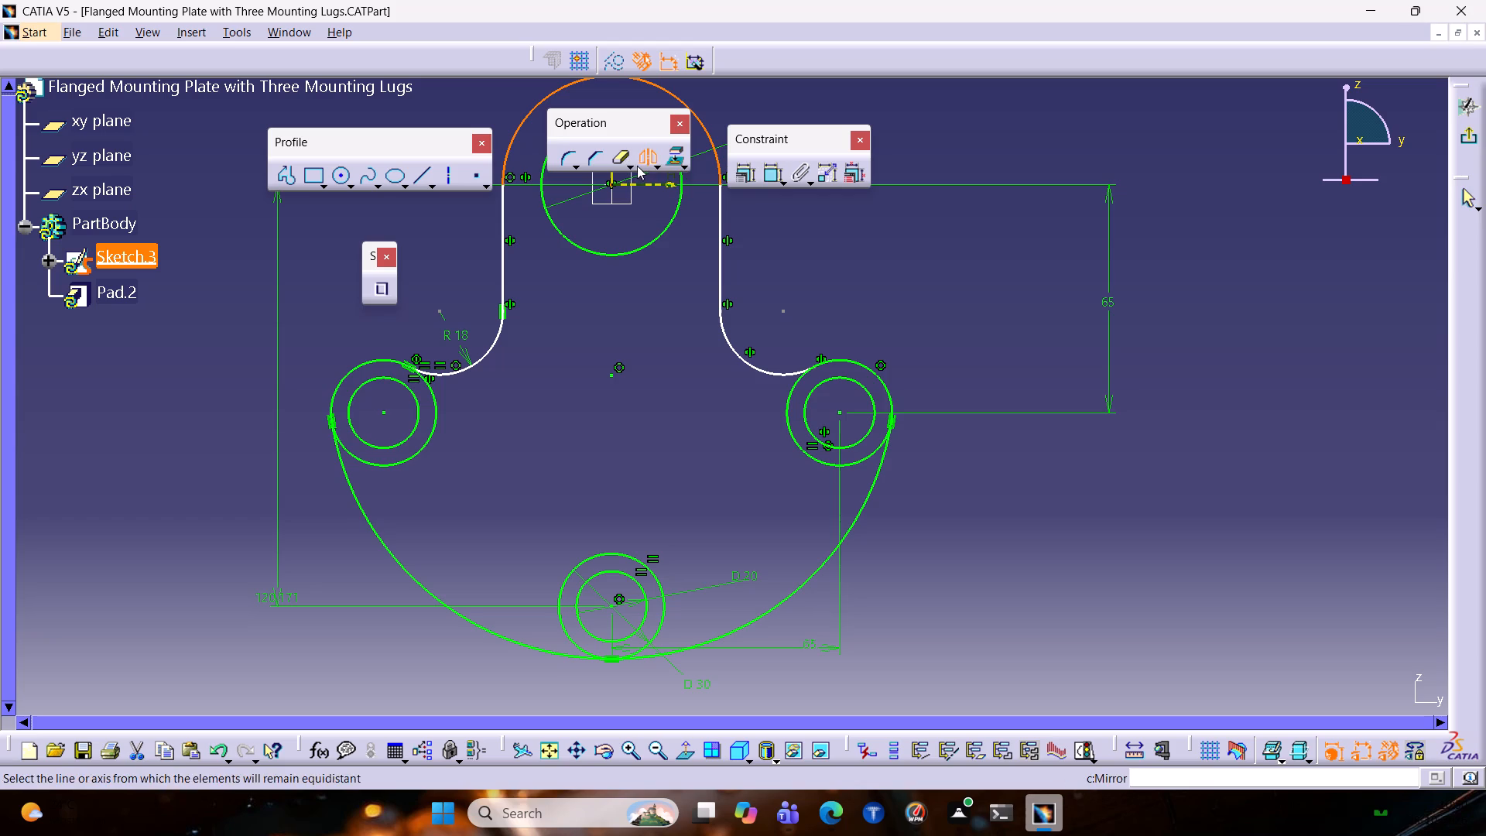
click(628, 164)
double_click(627, 164)
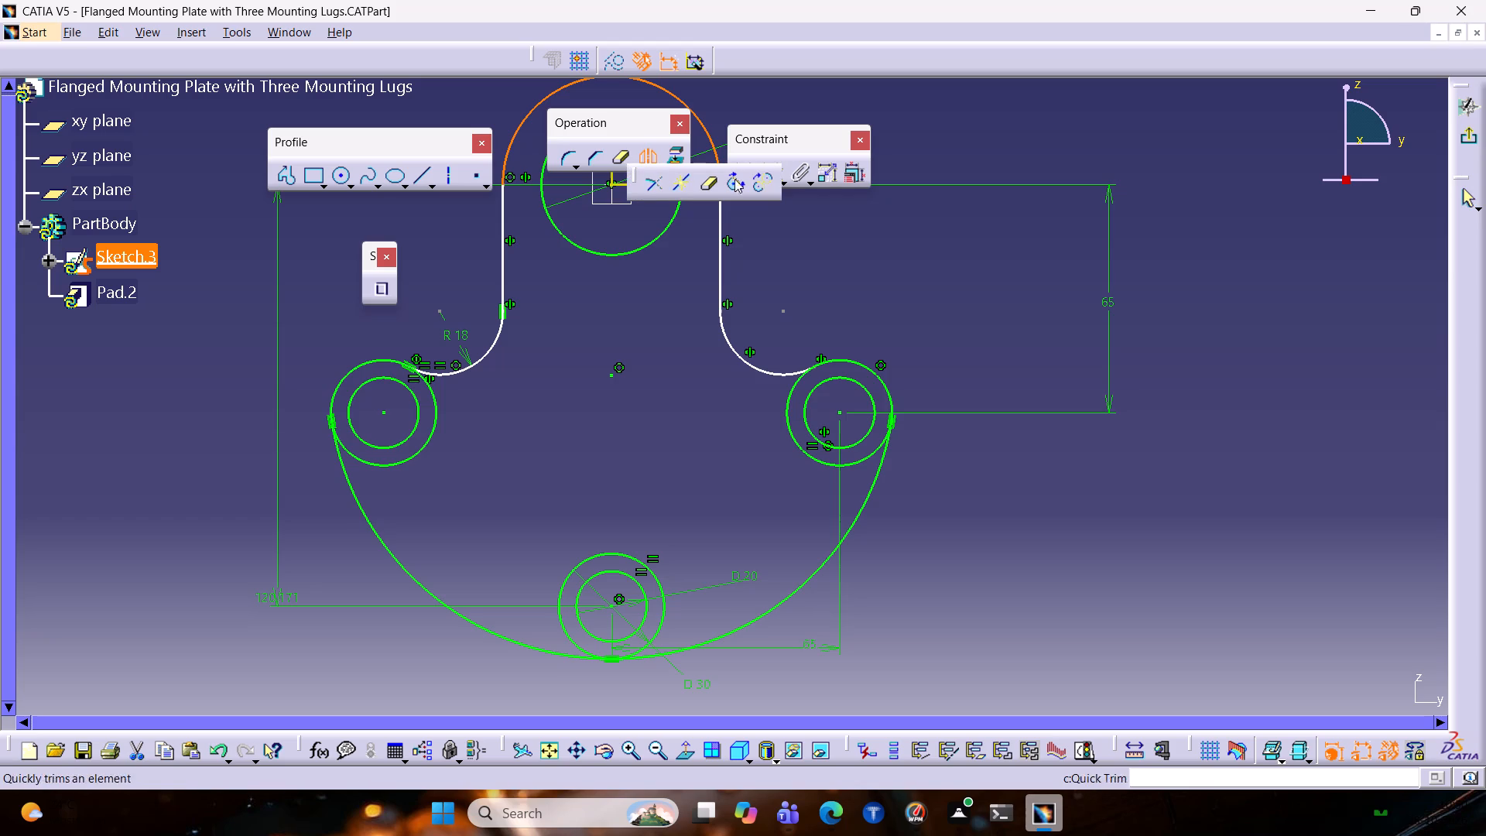
click(744, 179)
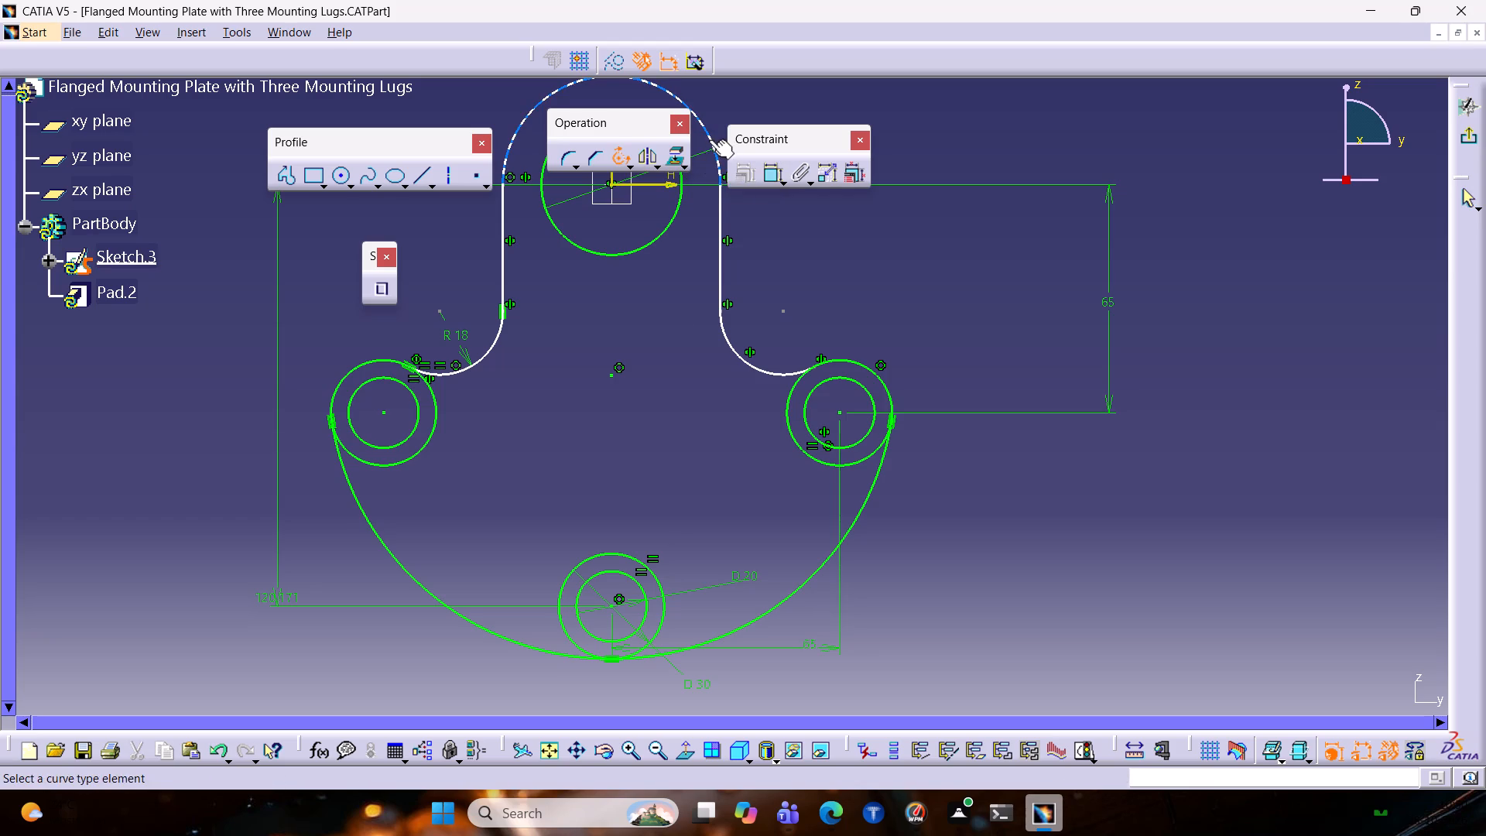
click(710, 130)
click(619, 161)
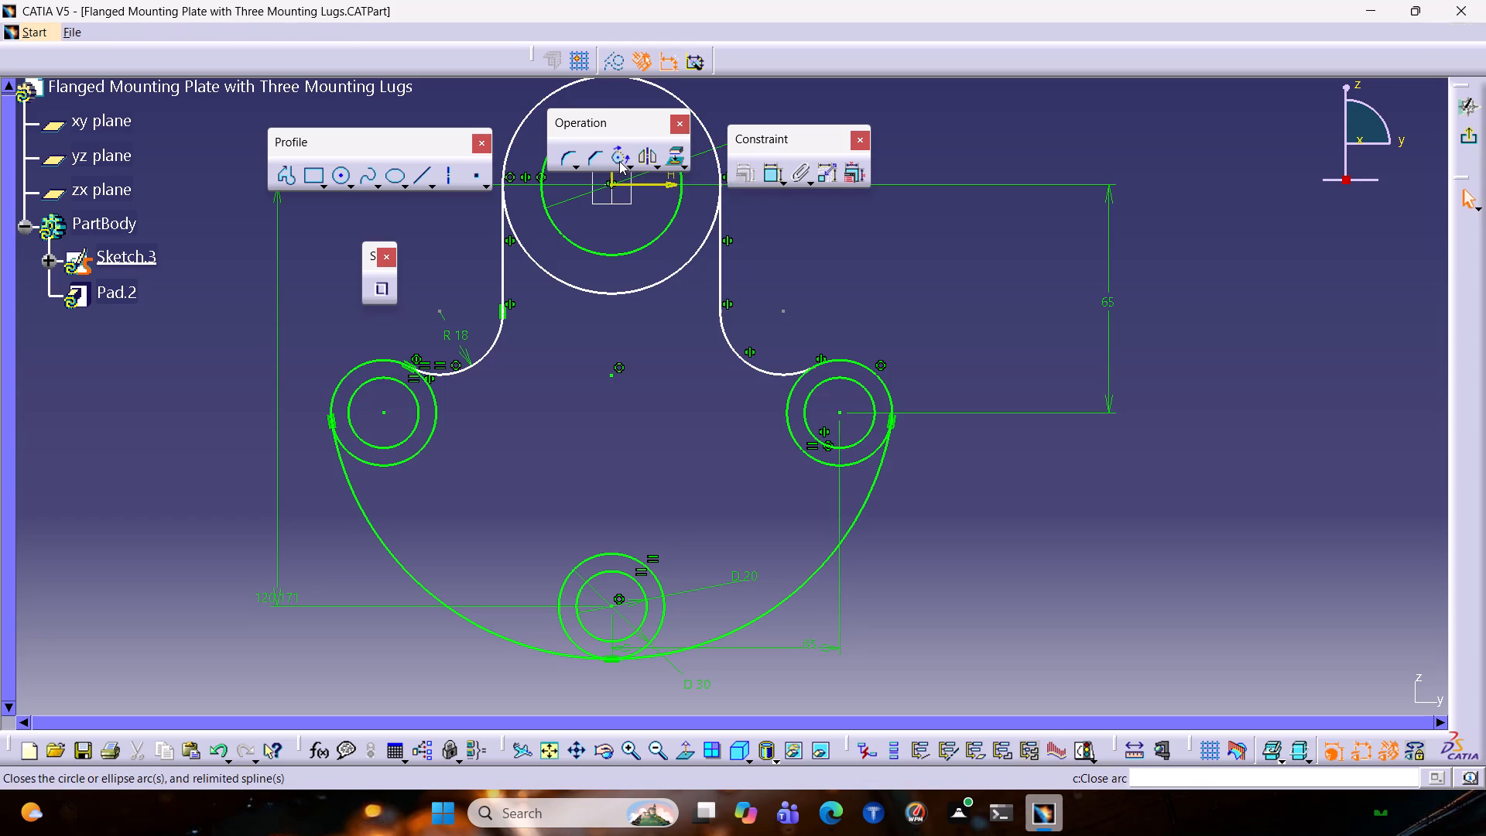
Add a diameter dimension to the outer circle around the sketch origin.
middle_drag(685, 379, 698, 507)
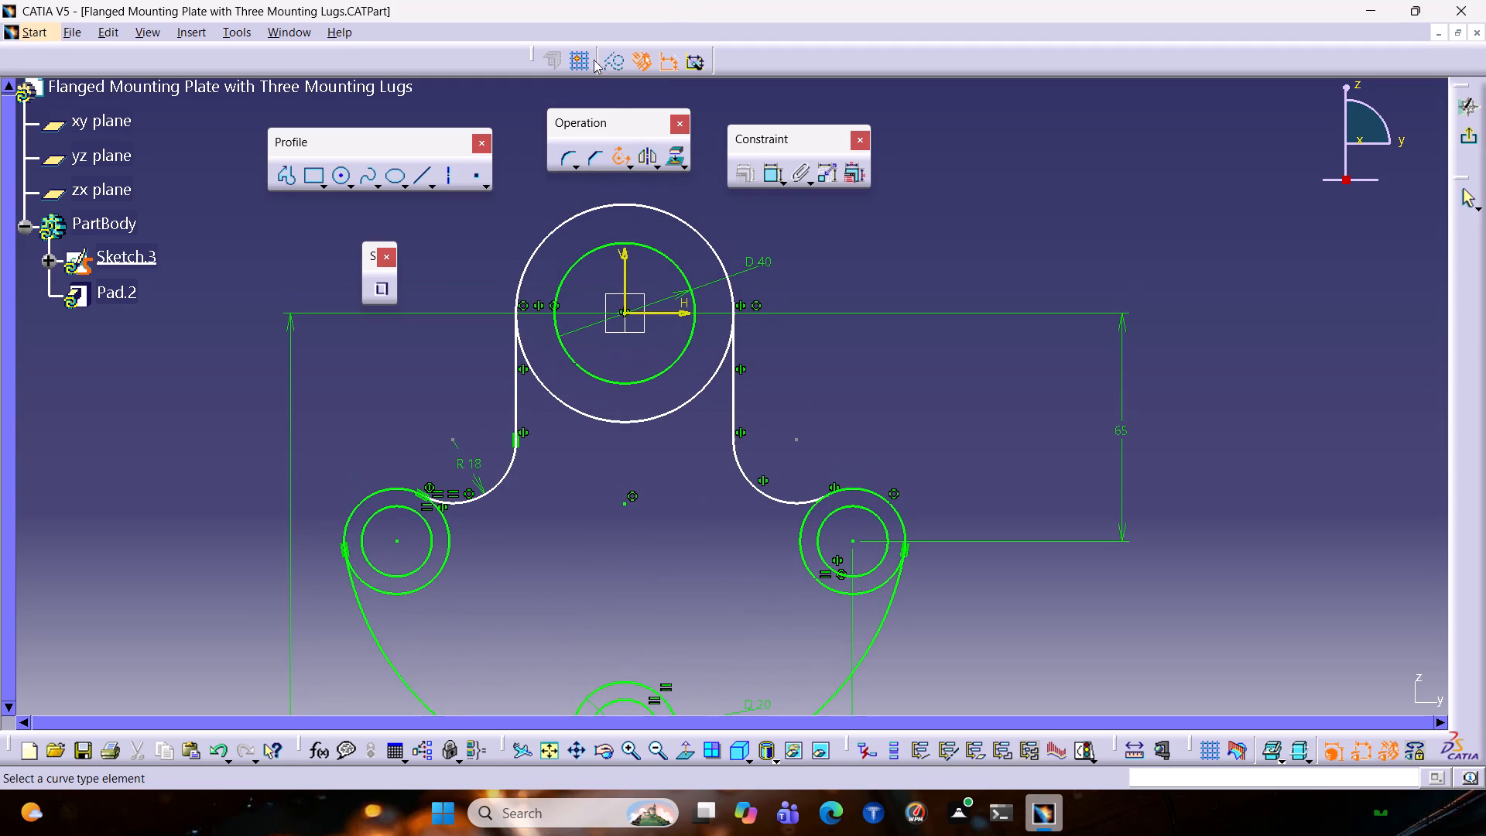
click(765, 170)
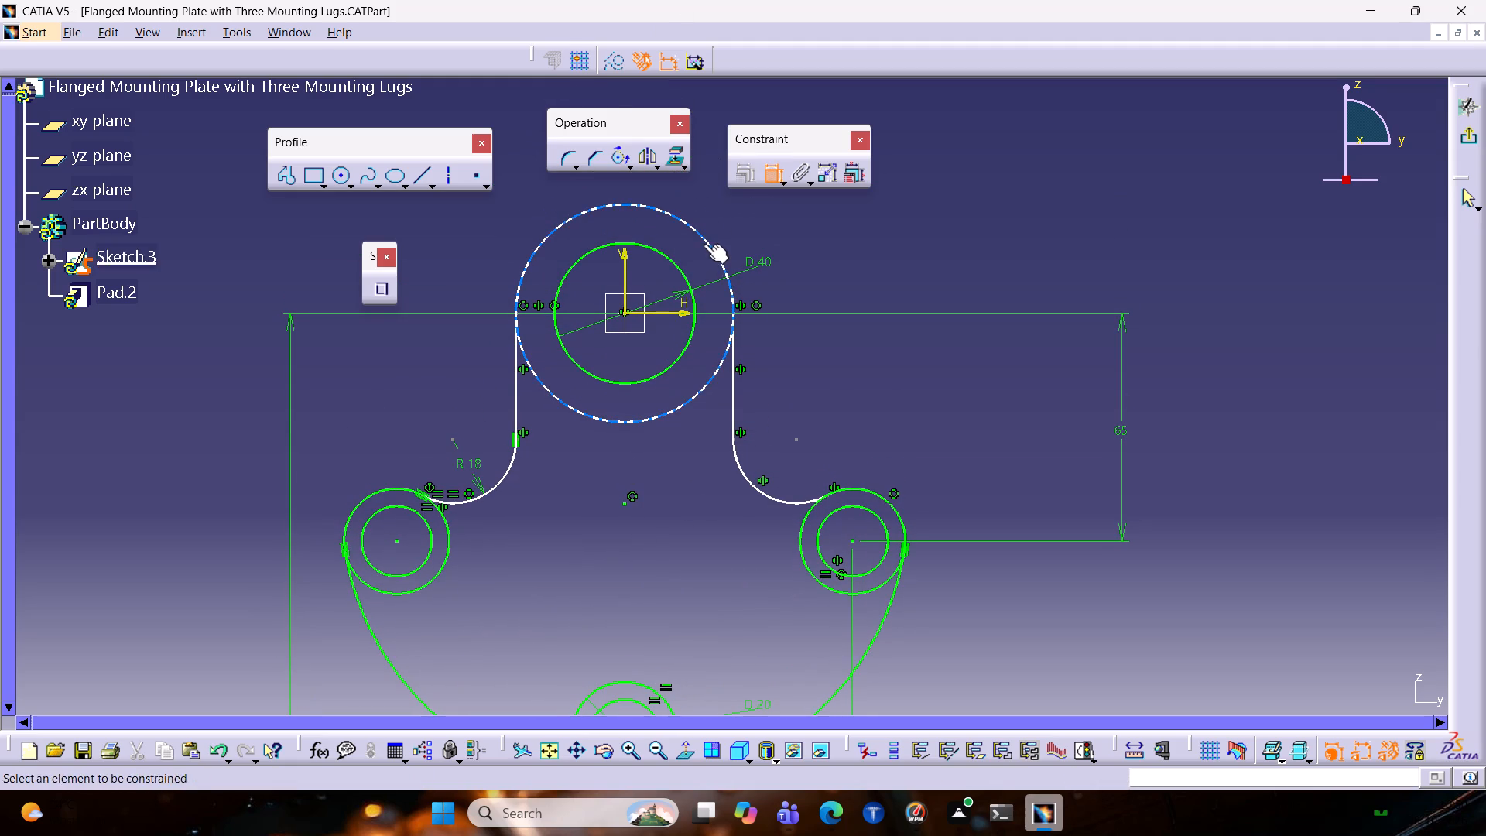
click(707, 242)
click(845, 238)
Add a tangency constraint between the left vertical line and the upper outer circle.
middle_drag(674, 508, 677, 461)
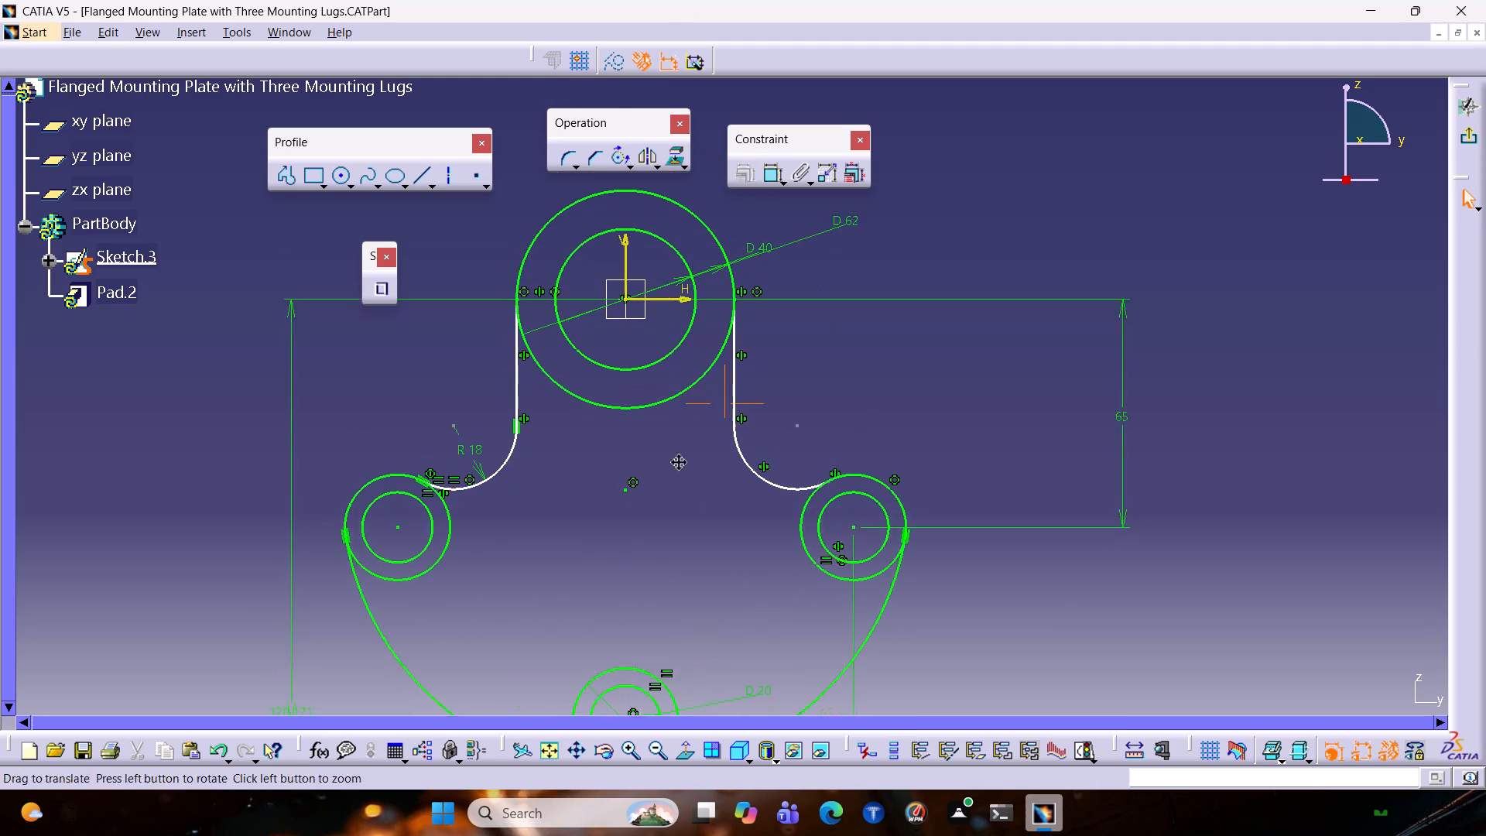
middle_drag(677, 461, 758, 421)
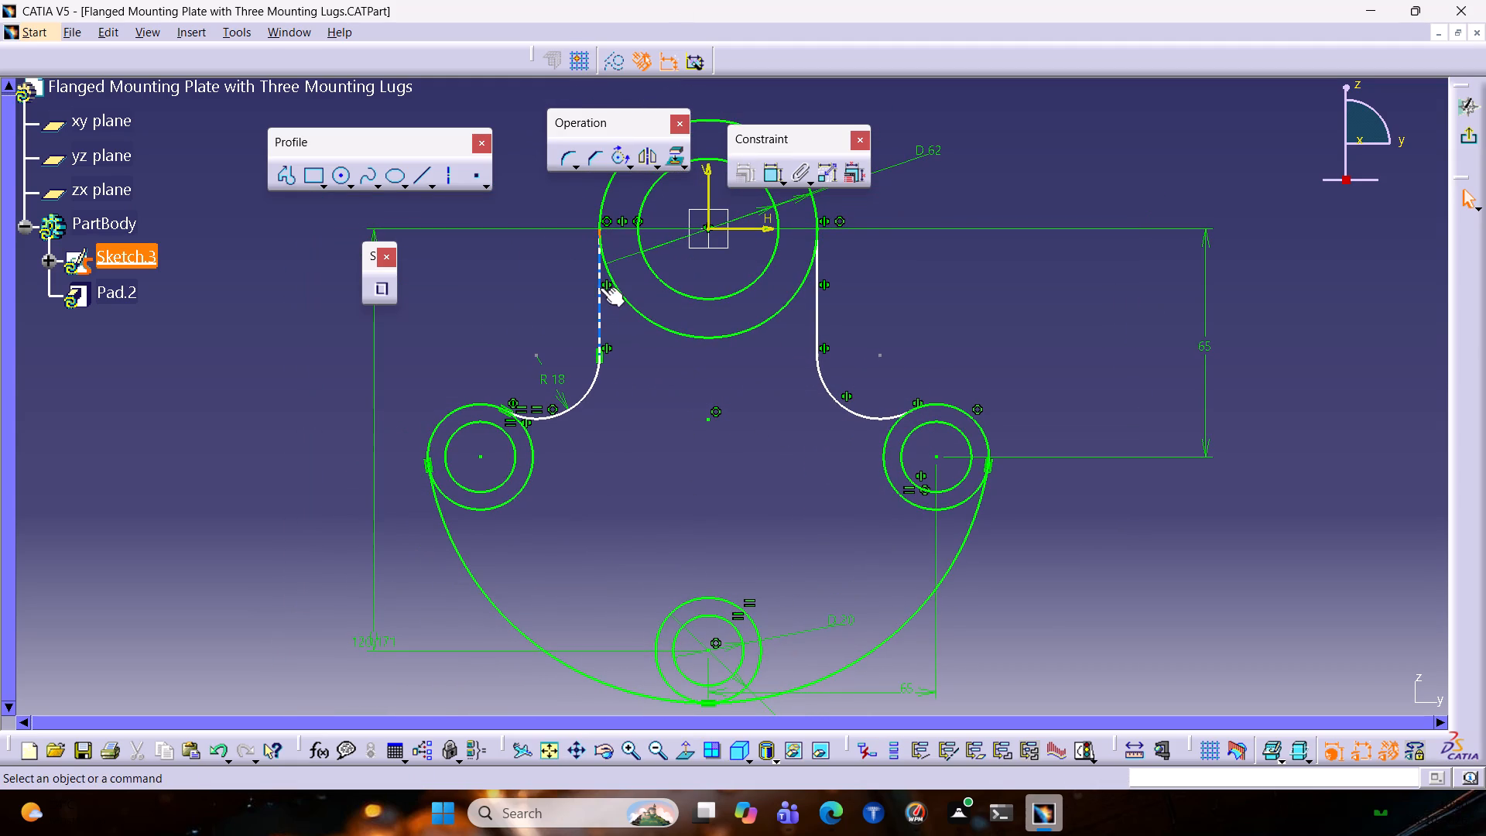
click(600, 286)
ctrl+click(601, 204)
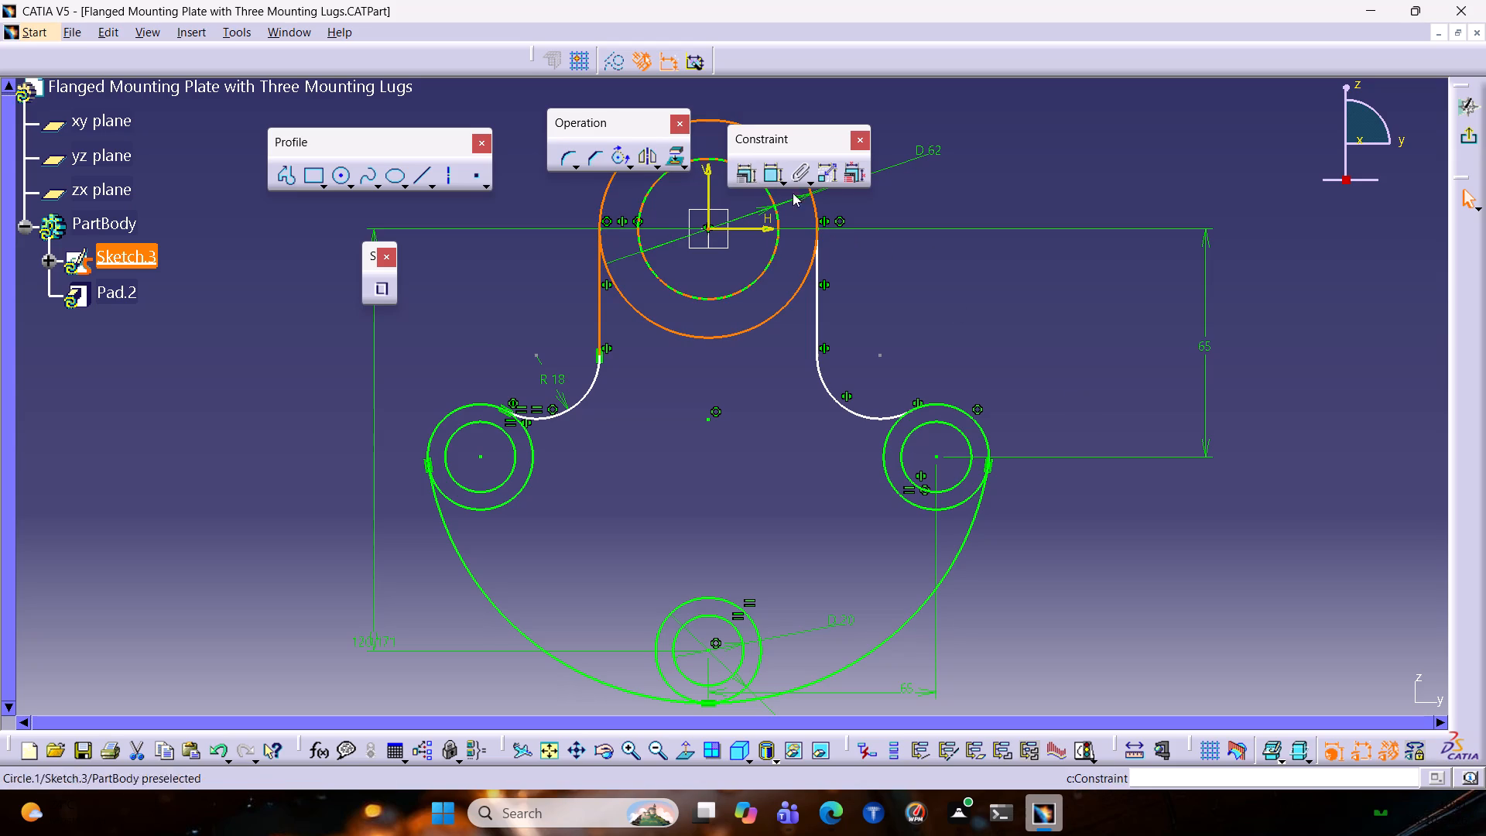
click(740, 168)
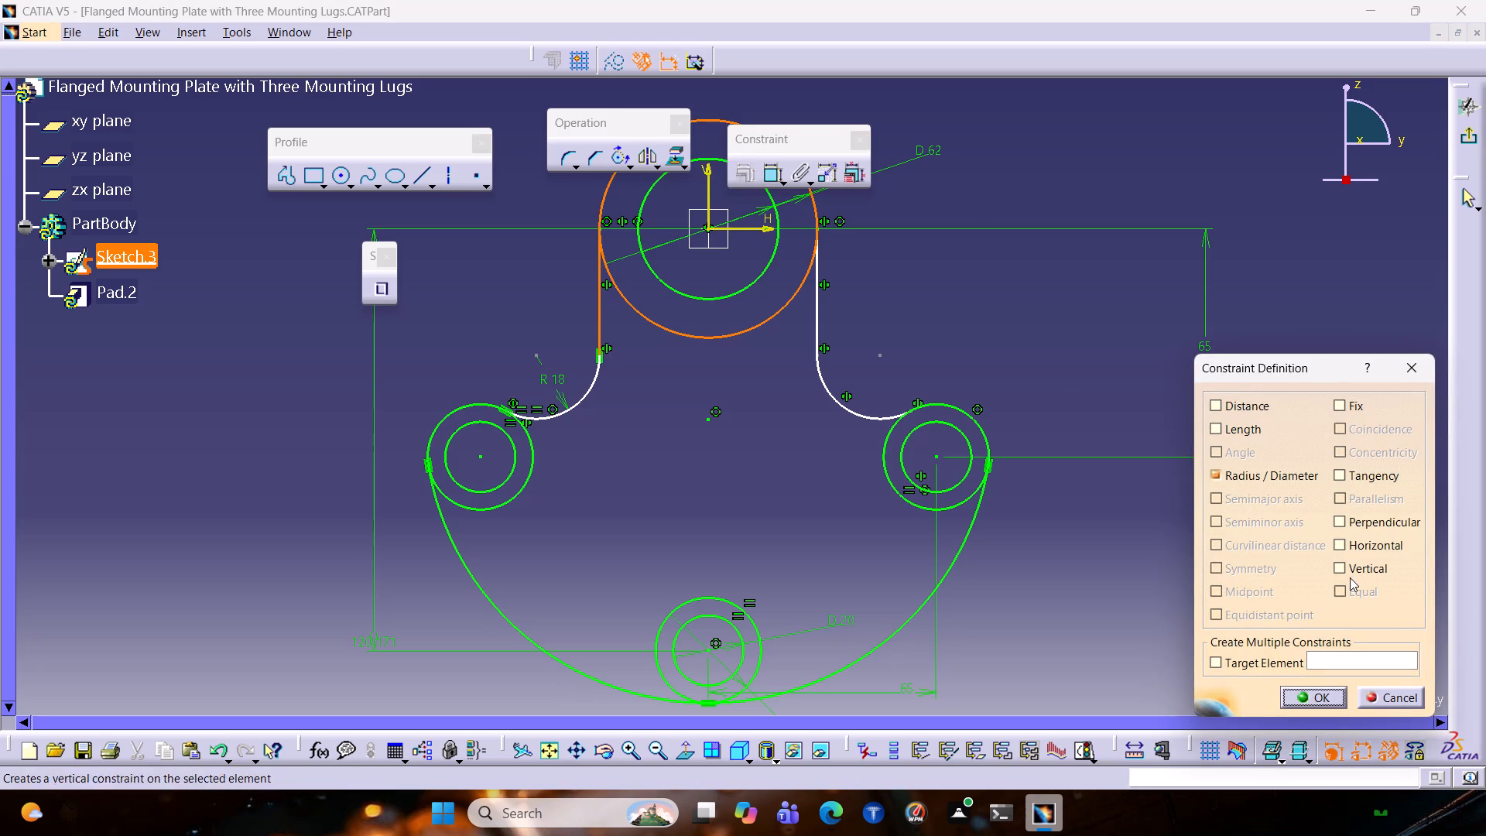
click(1355, 477)
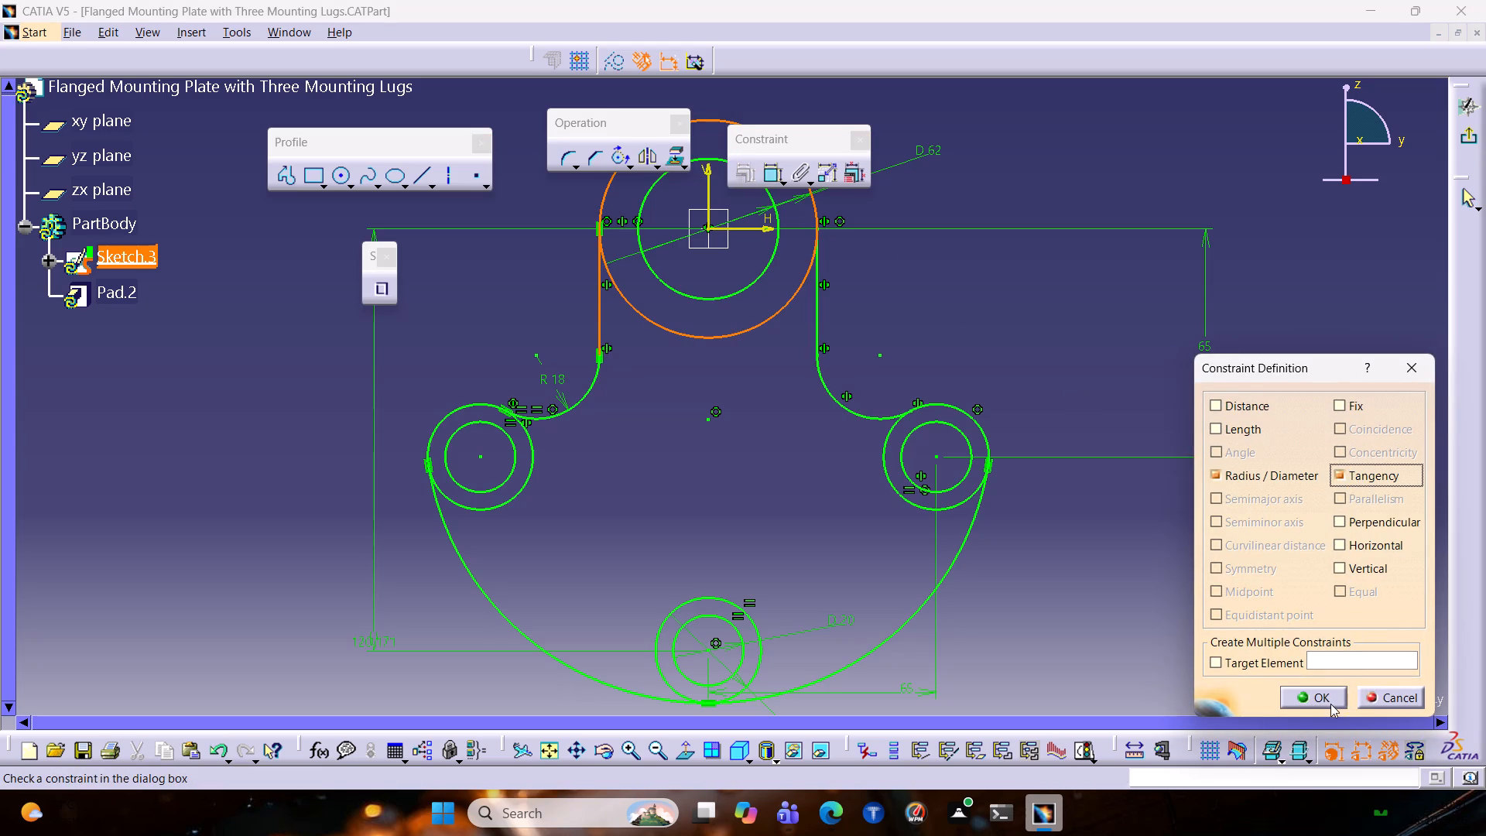
click(1318, 700)
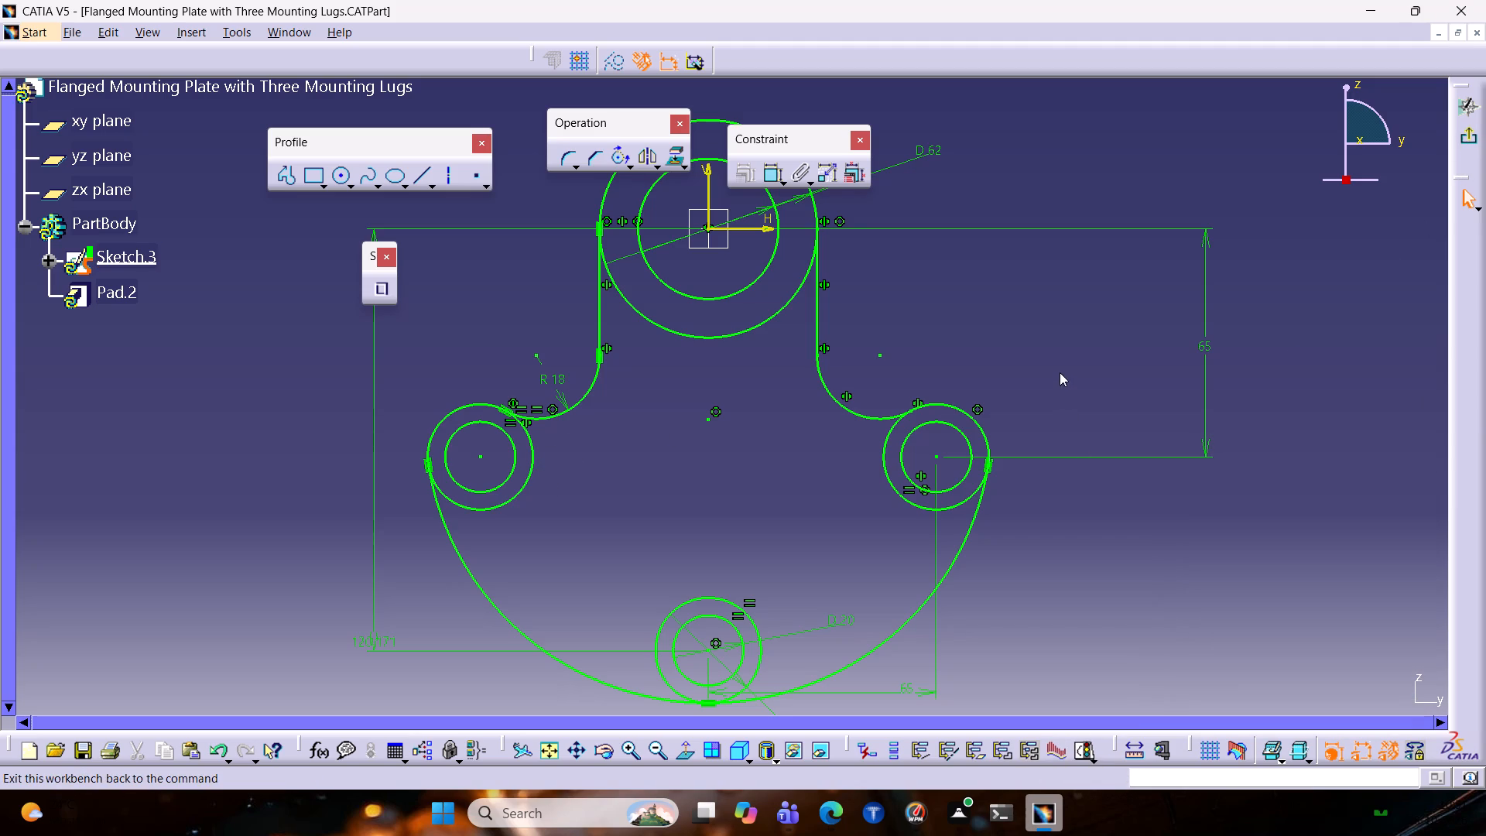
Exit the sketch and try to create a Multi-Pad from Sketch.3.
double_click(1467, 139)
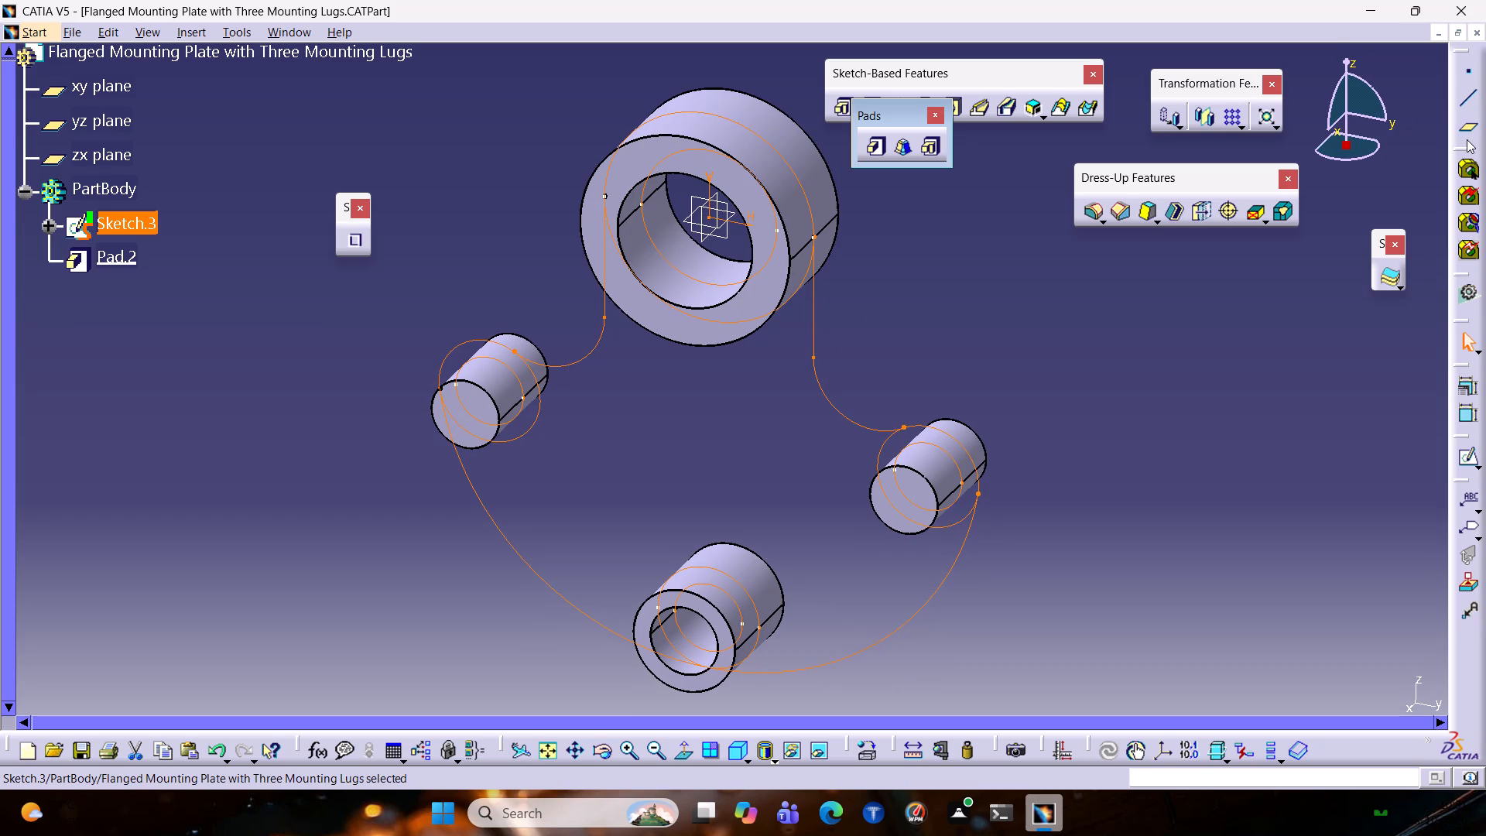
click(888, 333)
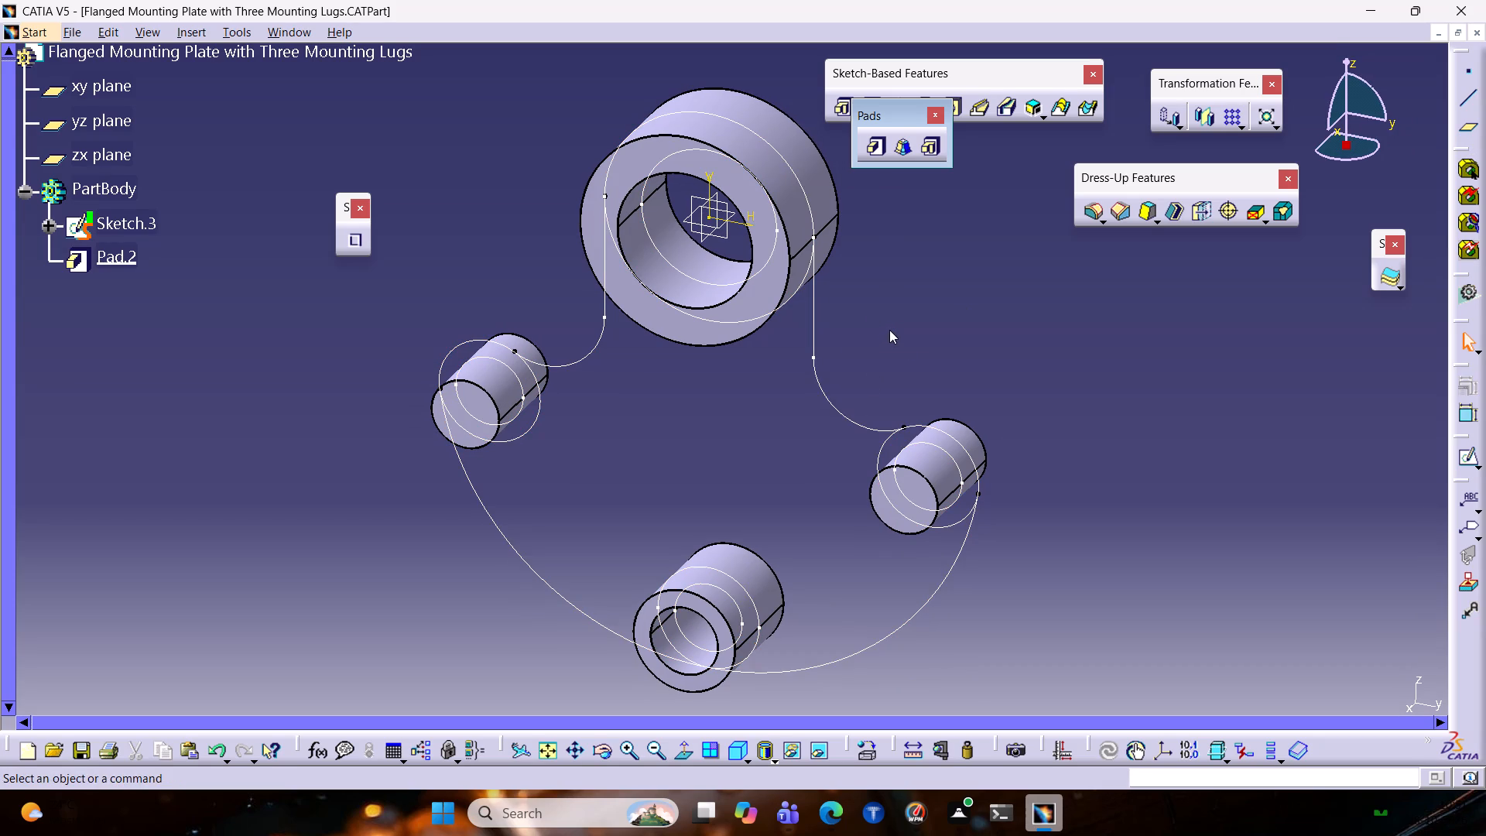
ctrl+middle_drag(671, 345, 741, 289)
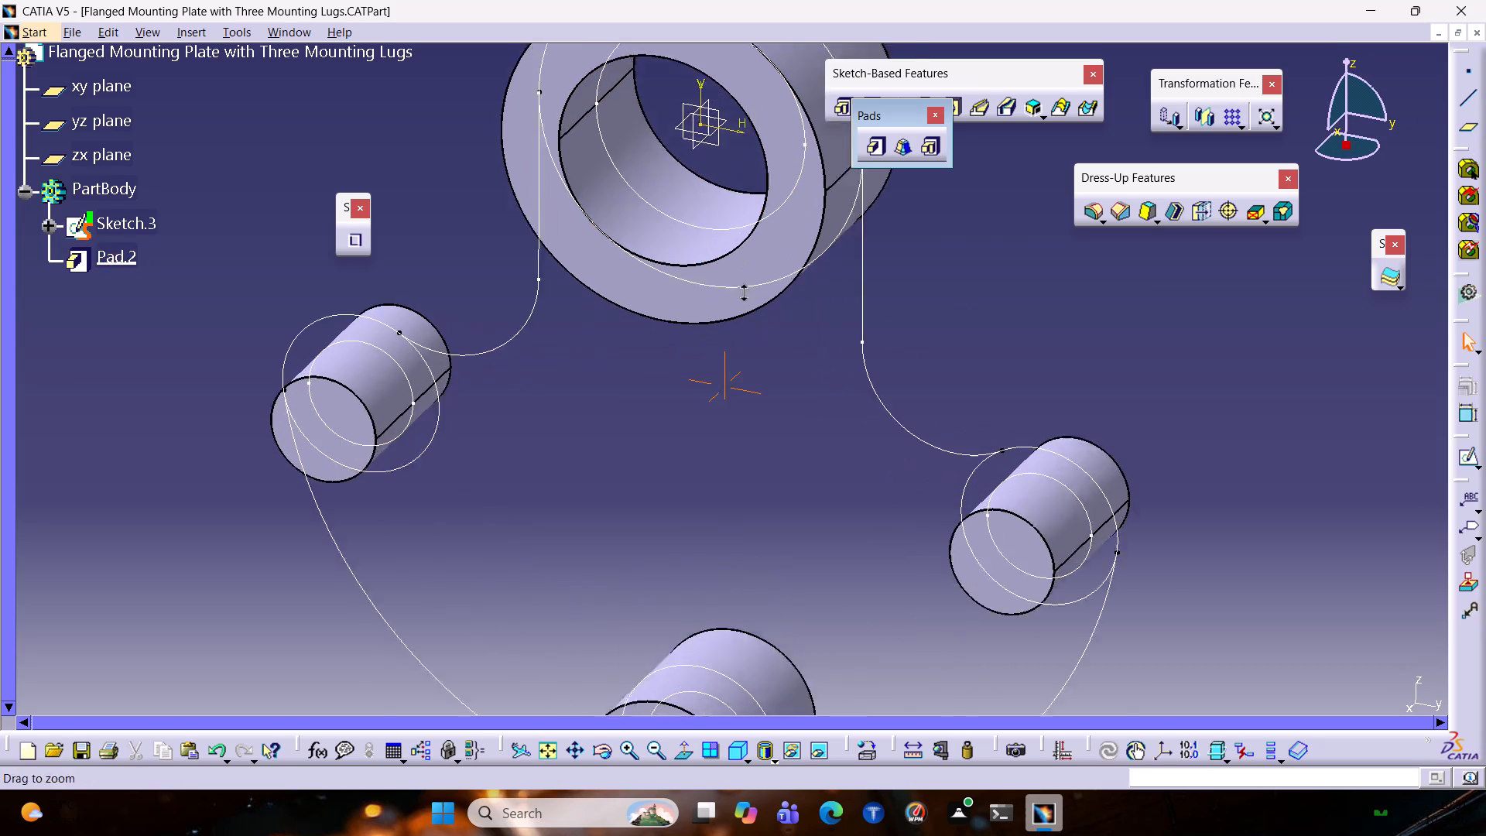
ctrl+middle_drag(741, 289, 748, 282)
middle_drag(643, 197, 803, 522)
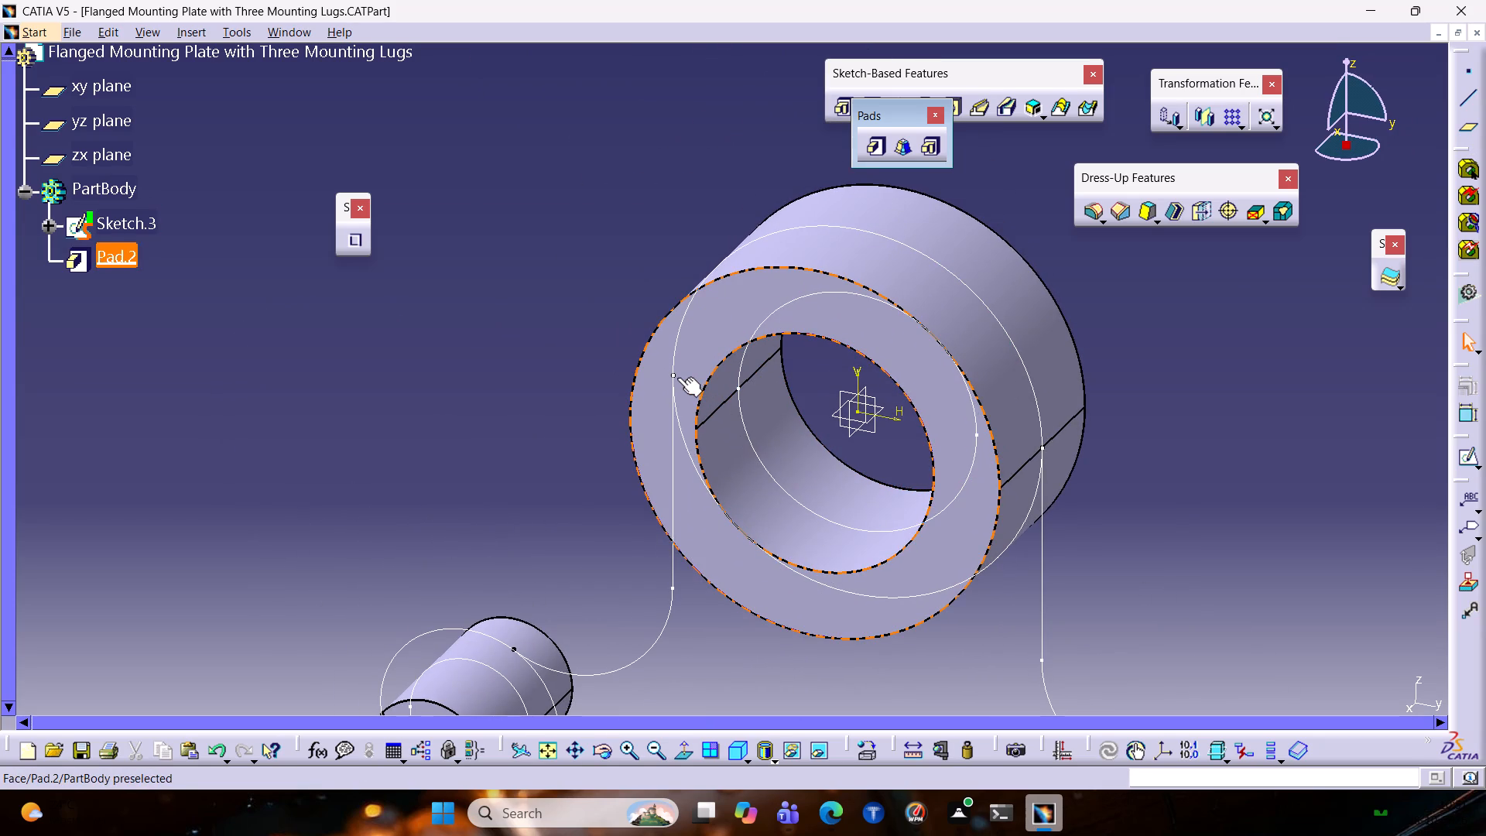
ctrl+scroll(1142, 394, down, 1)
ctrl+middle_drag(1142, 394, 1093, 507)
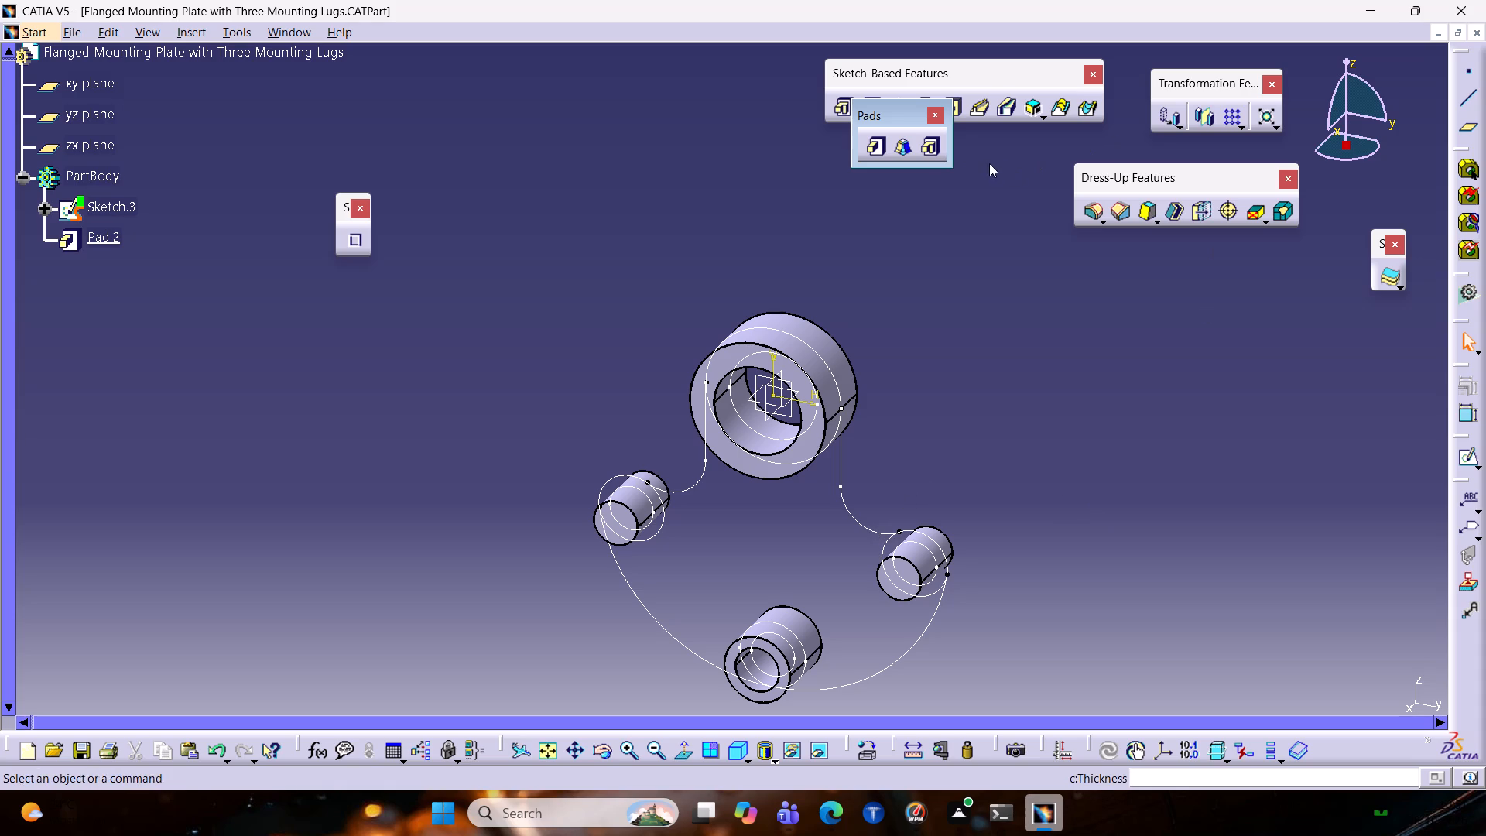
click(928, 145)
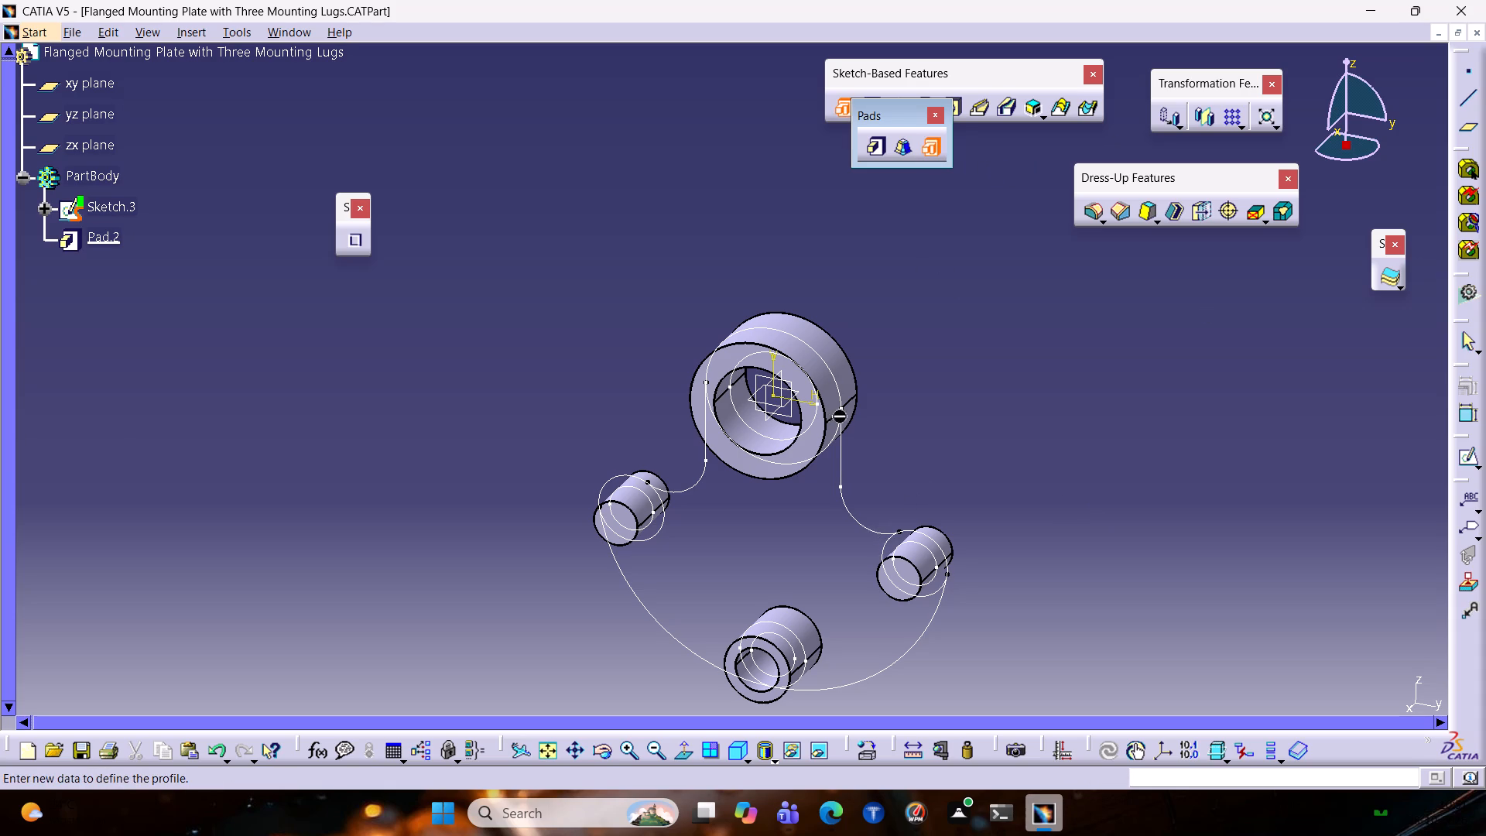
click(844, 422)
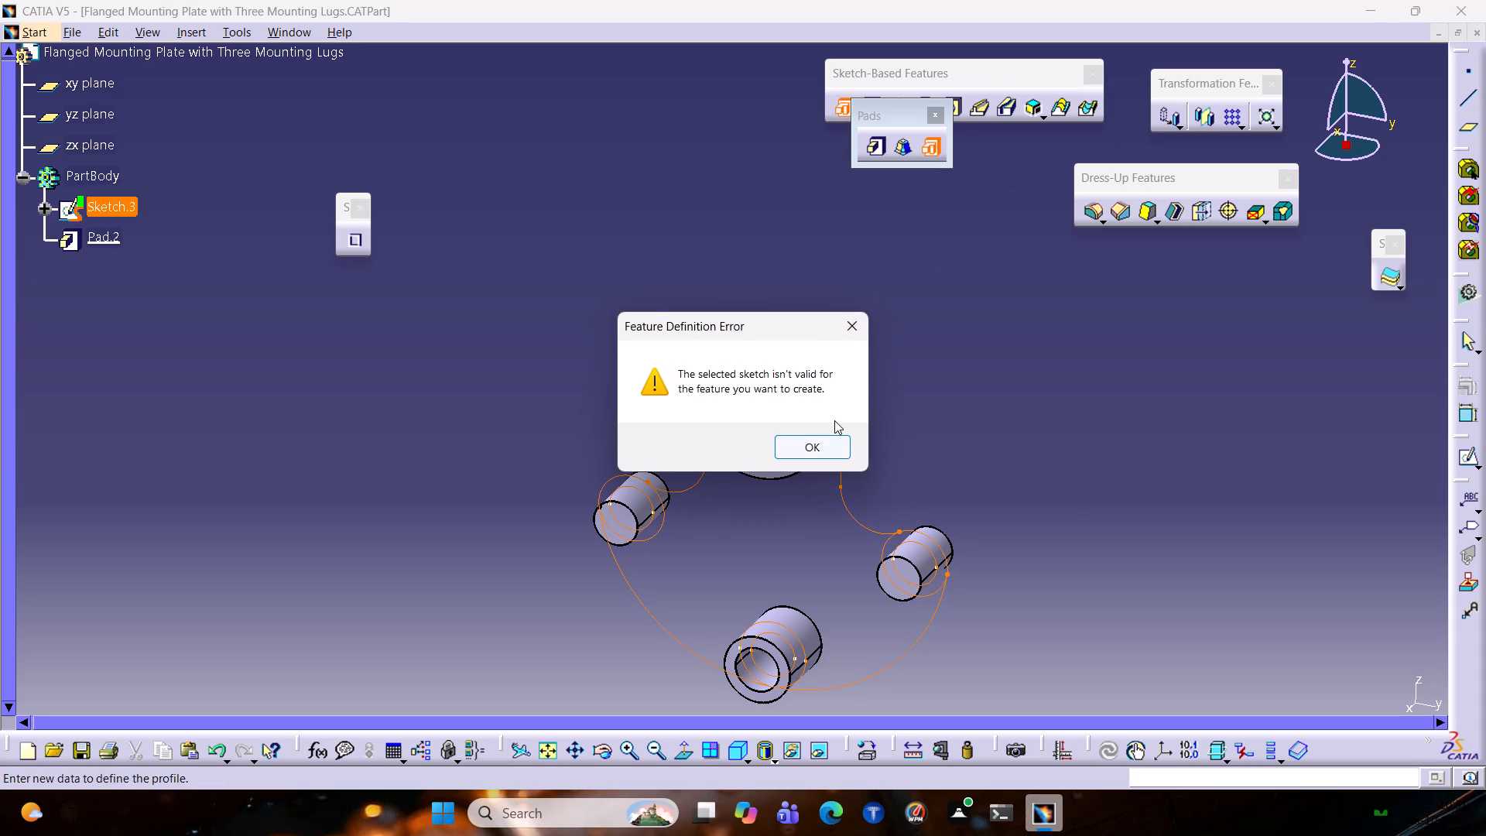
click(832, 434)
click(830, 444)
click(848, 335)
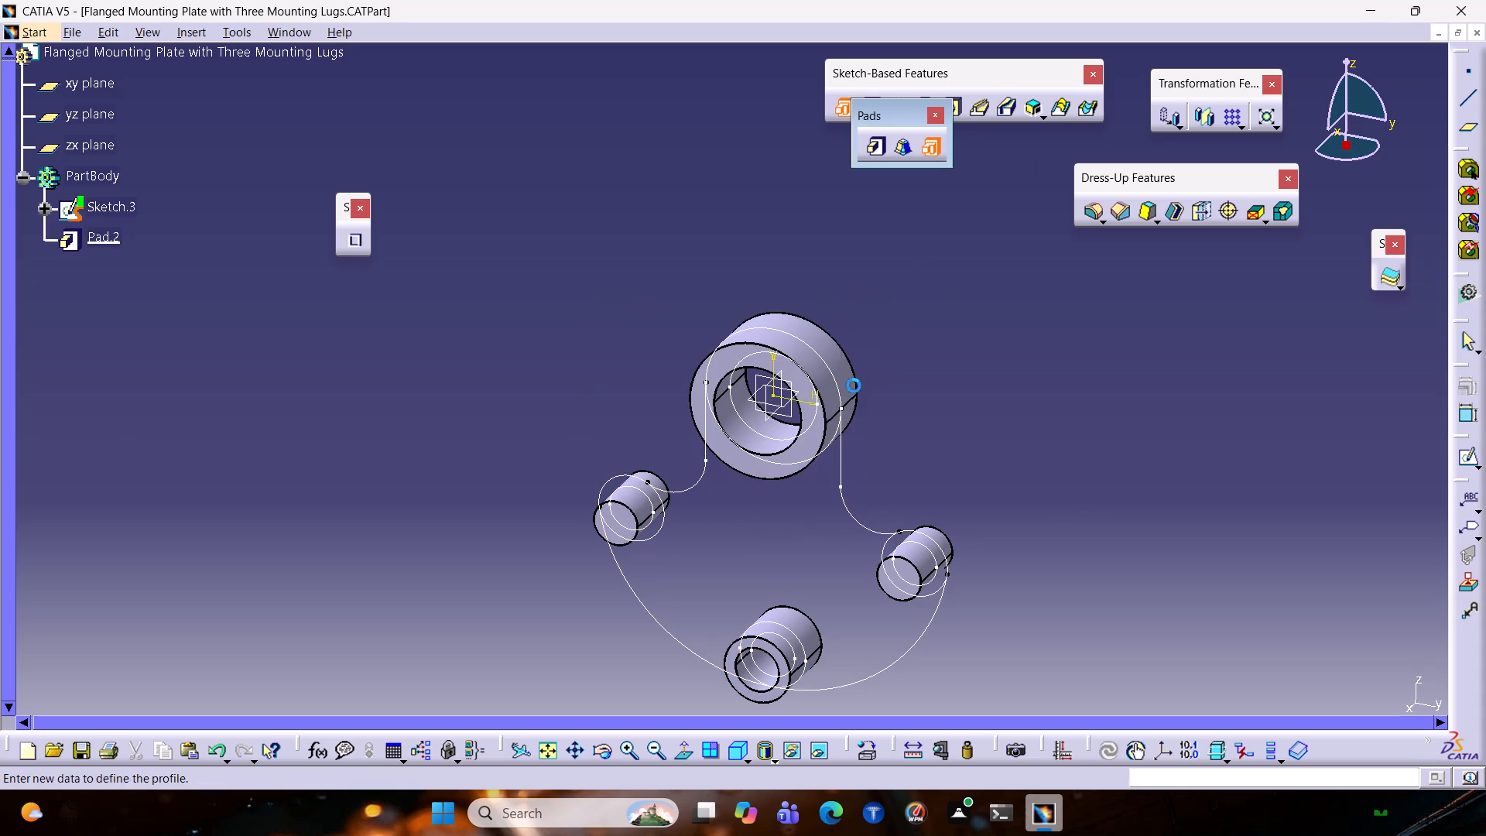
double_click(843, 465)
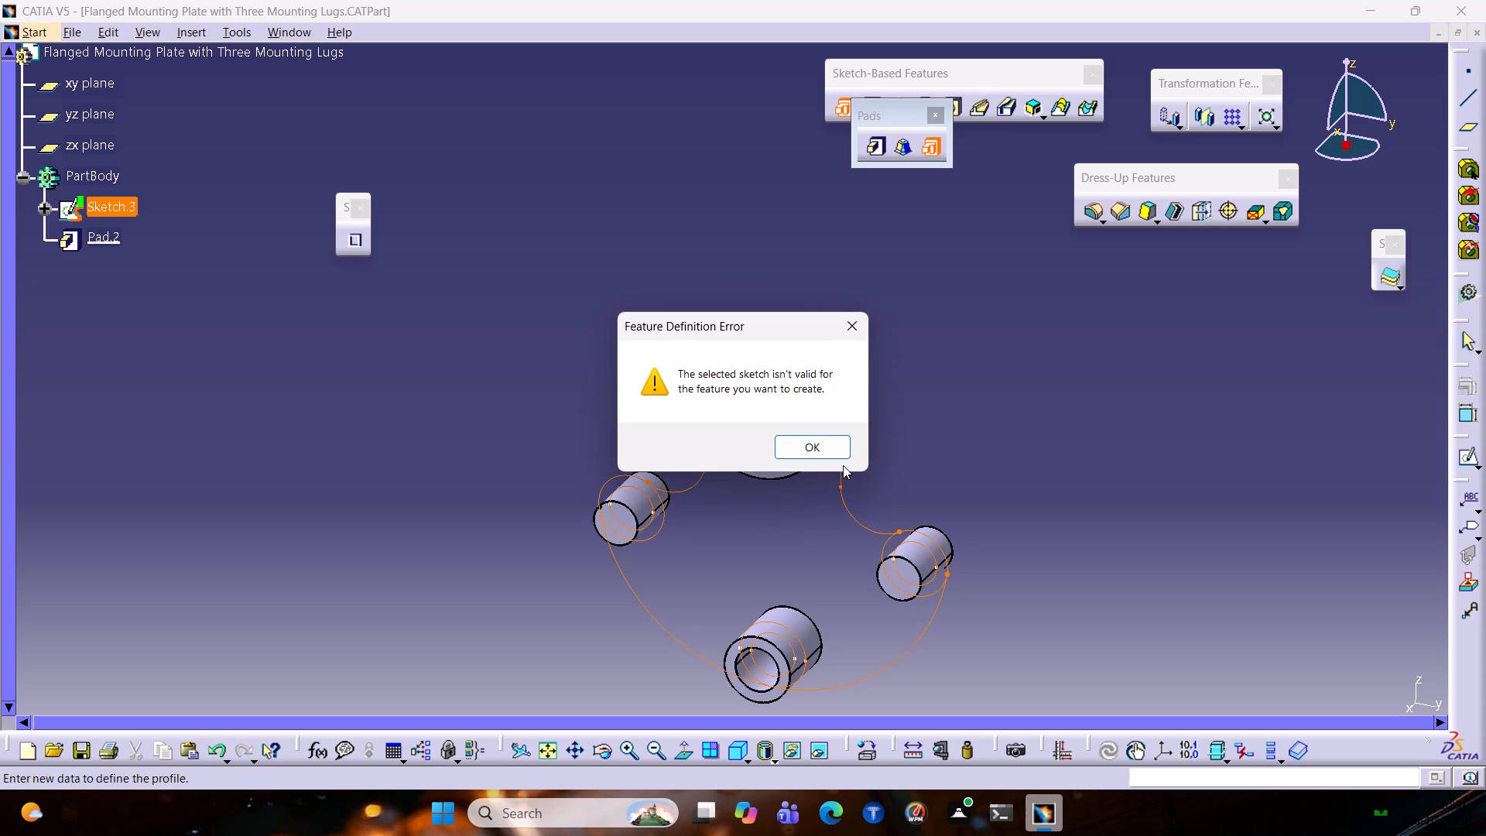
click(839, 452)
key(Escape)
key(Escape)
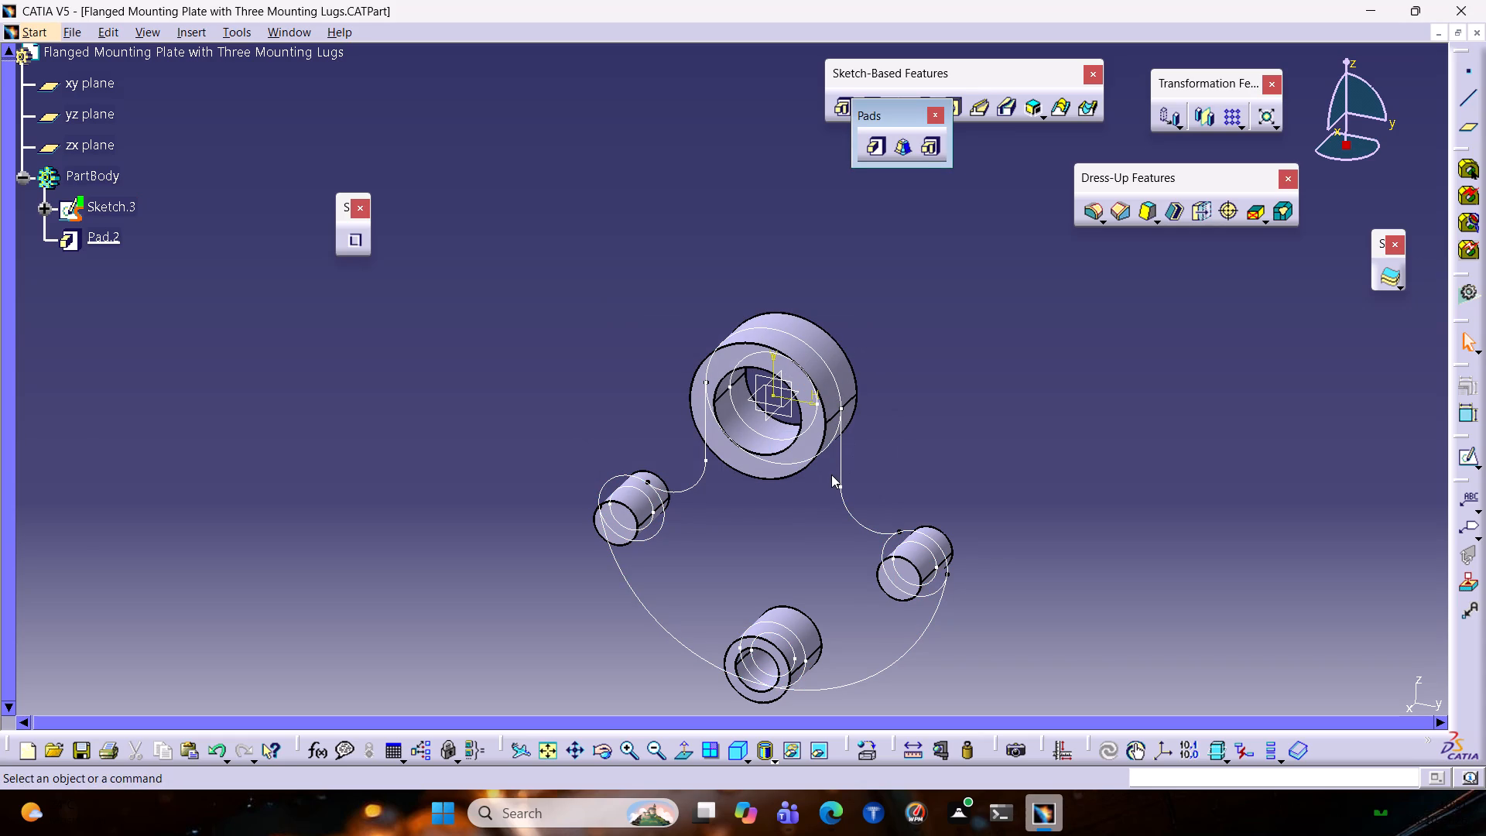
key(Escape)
Reopen Sketch.3 and delete the inward-facing outer arcs around the left and right lug holes.
click(844, 479)
double_click(841, 480)
double_click(842, 481)
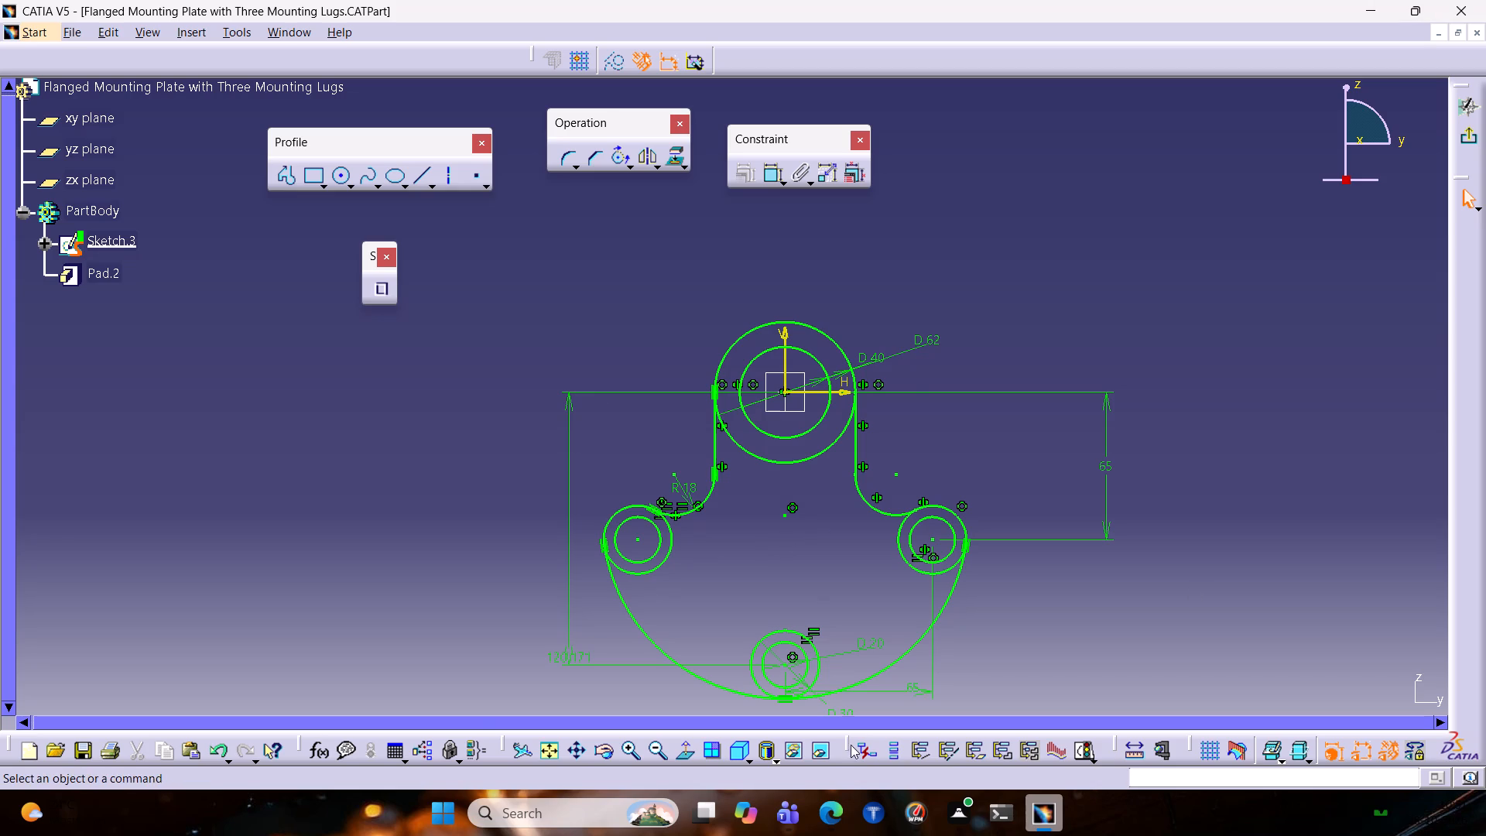
click(645, 573)
key(Delete)
click(902, 554)
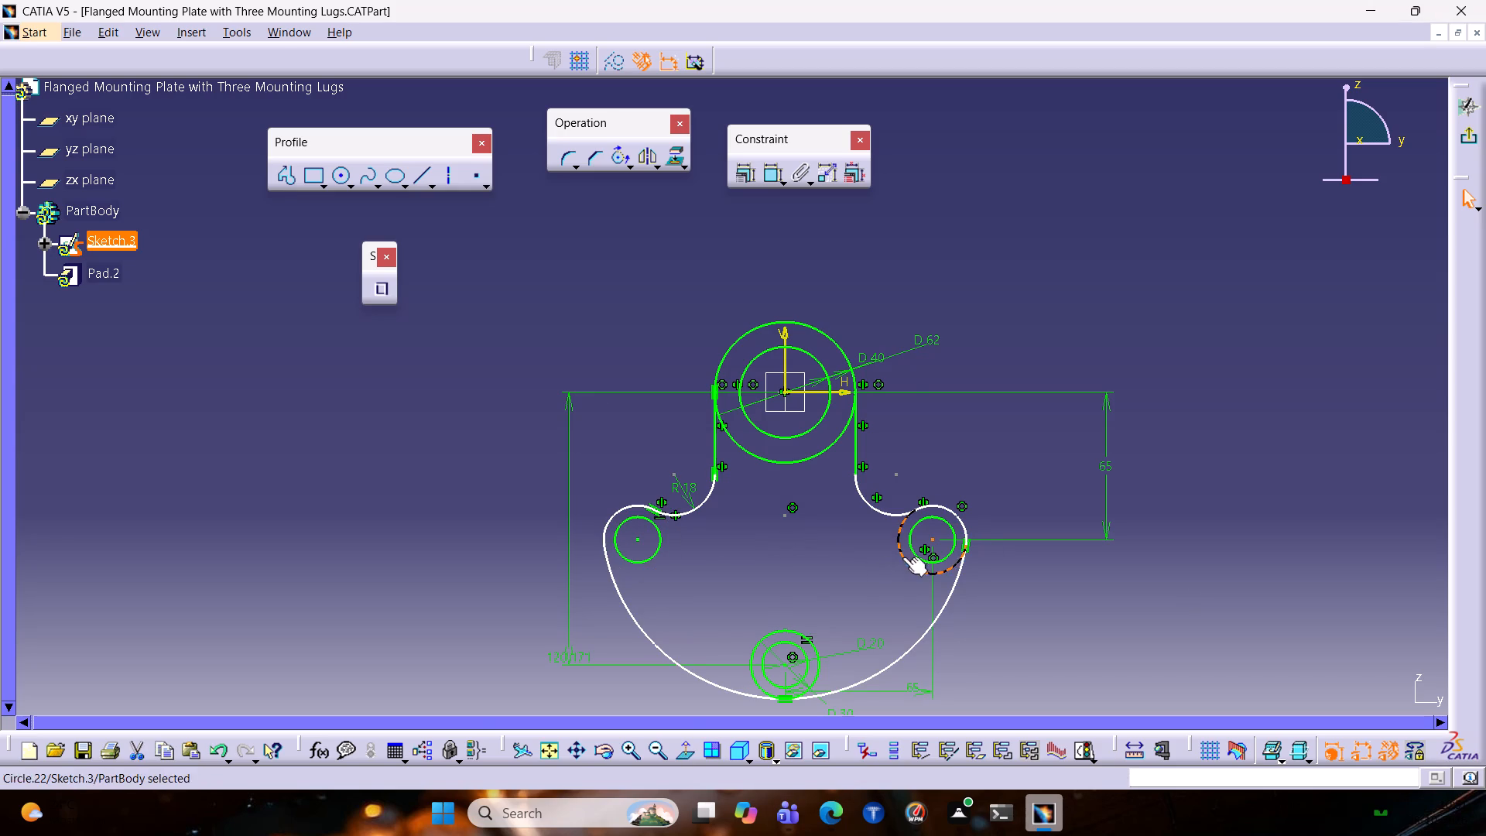
key(Delete)
Close the remaining outer arcs of the left and right lugs into full circles with Close Arc.
click(625, 506)
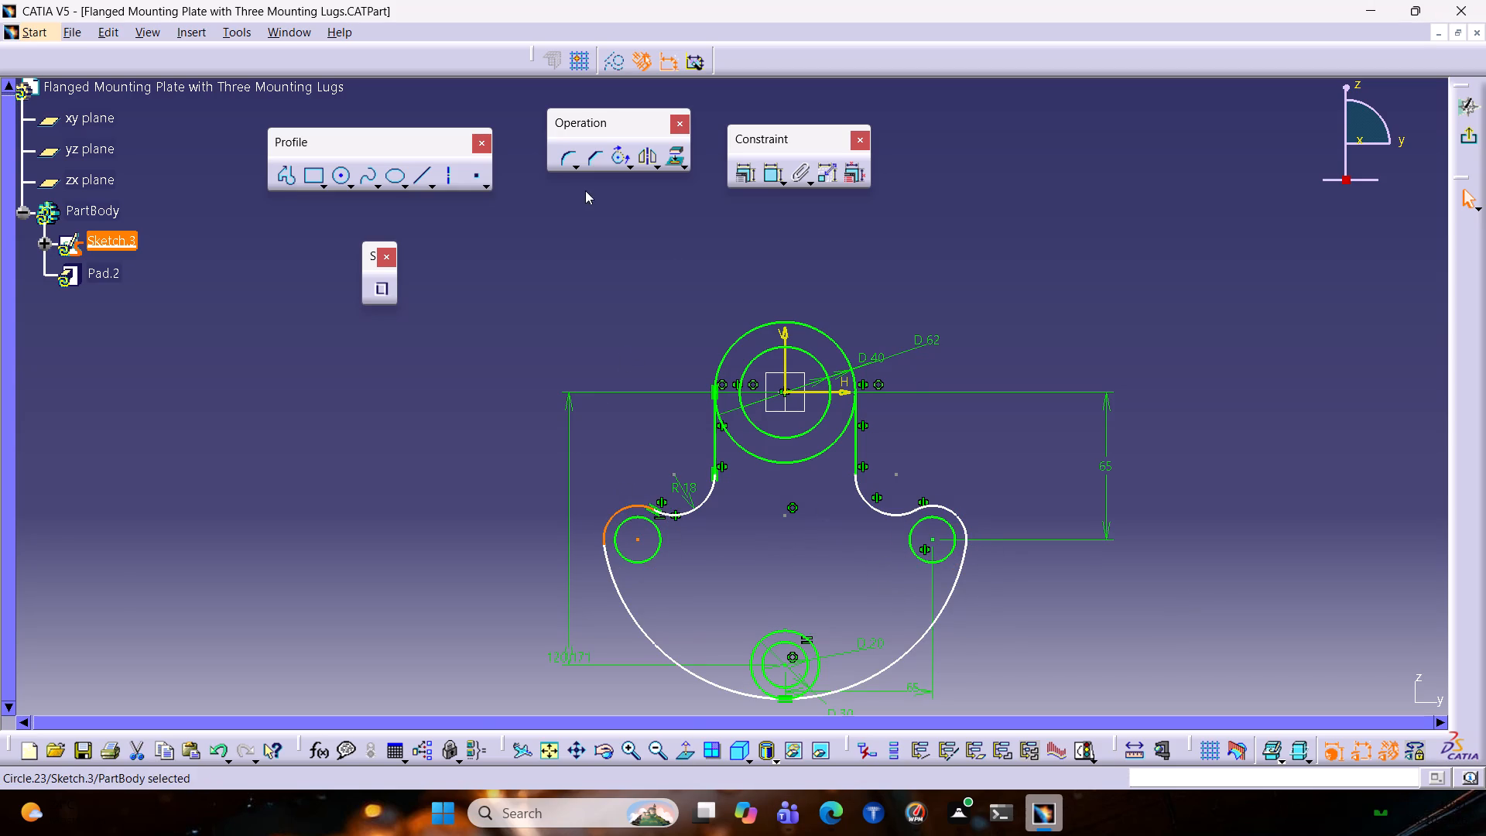
click(614, 155)
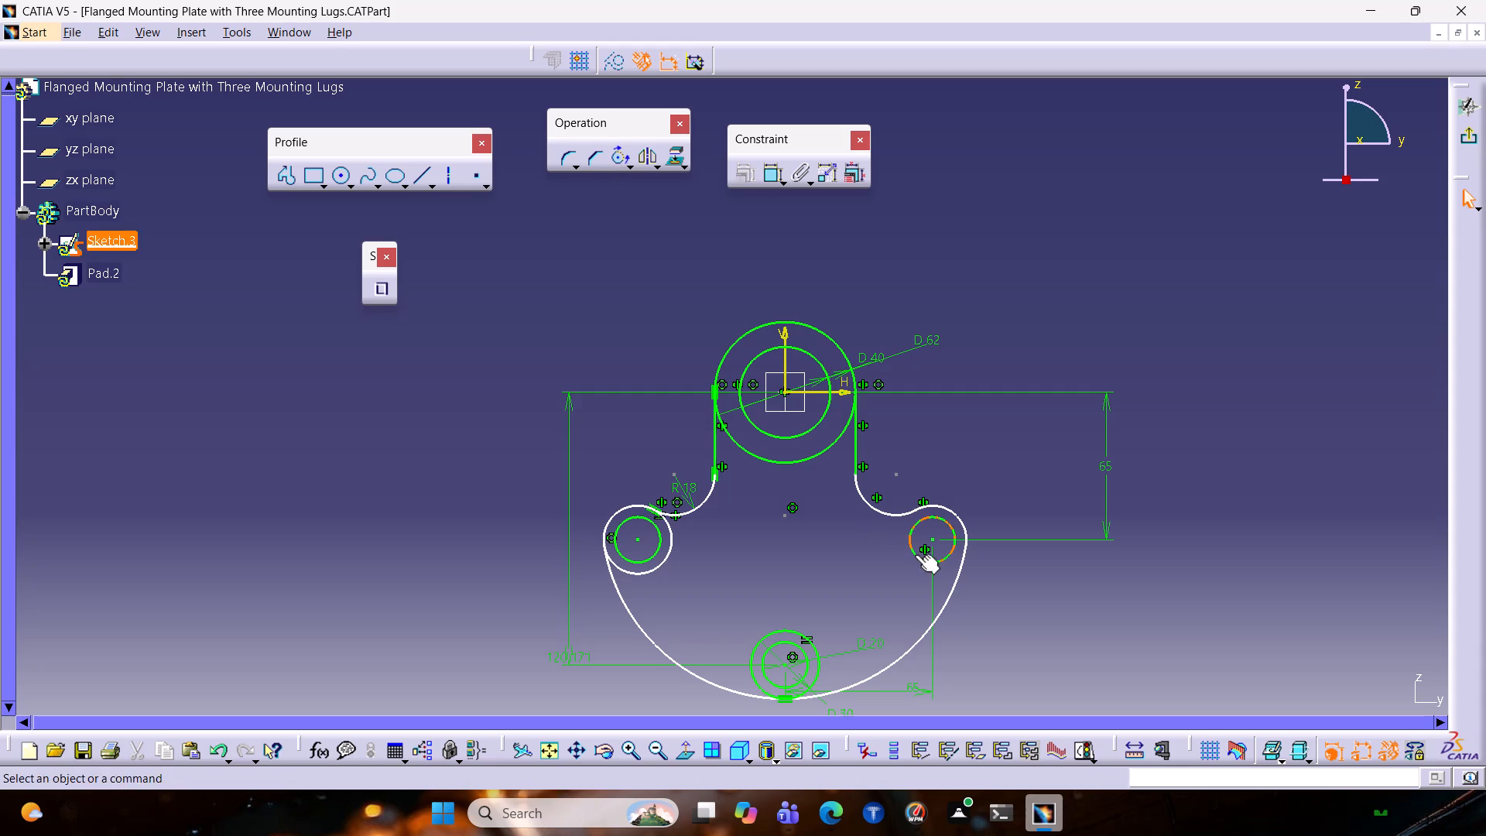
click(931, 505)
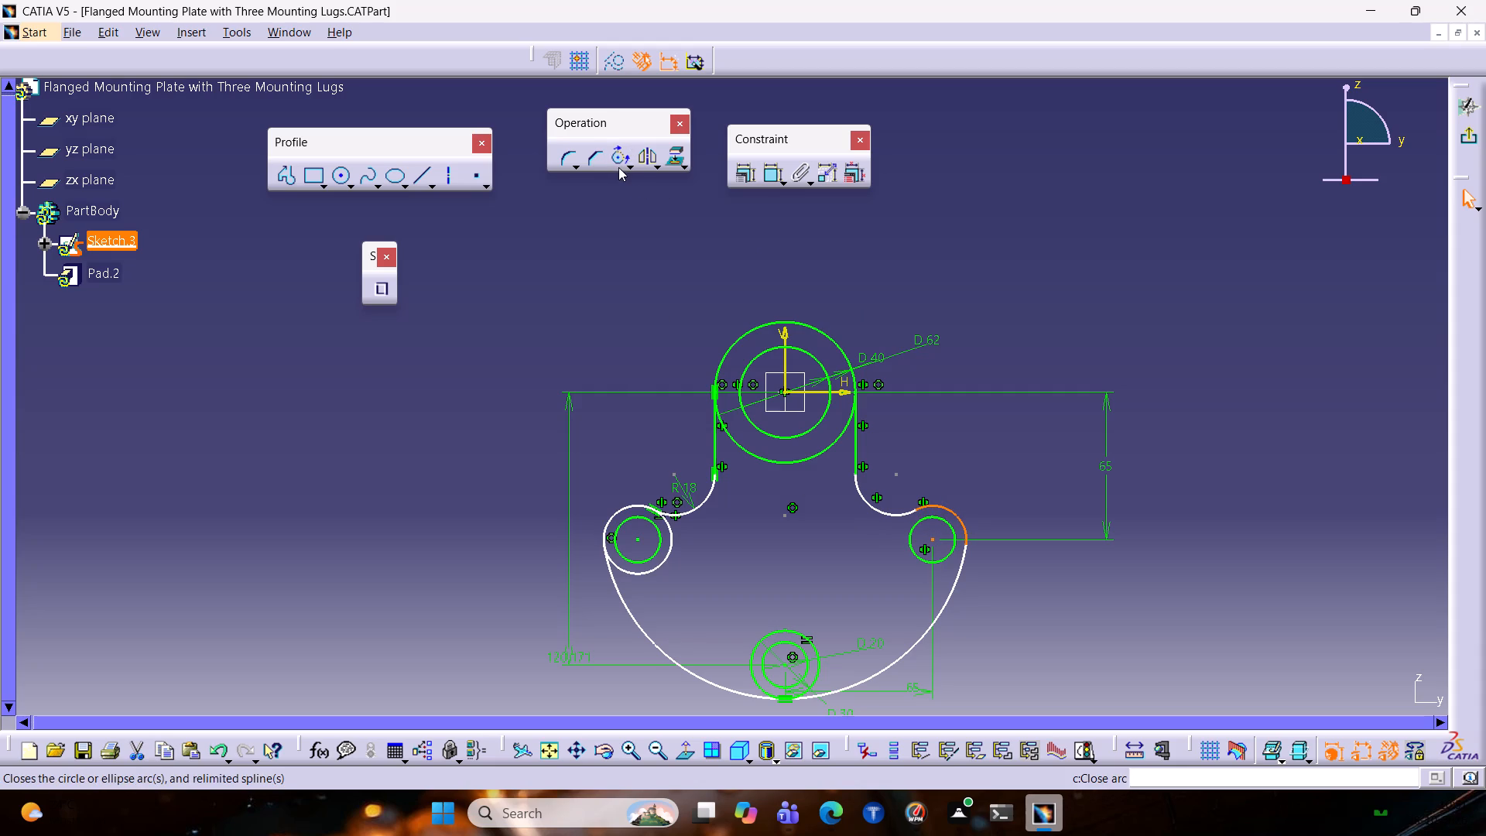
click(618, 163)
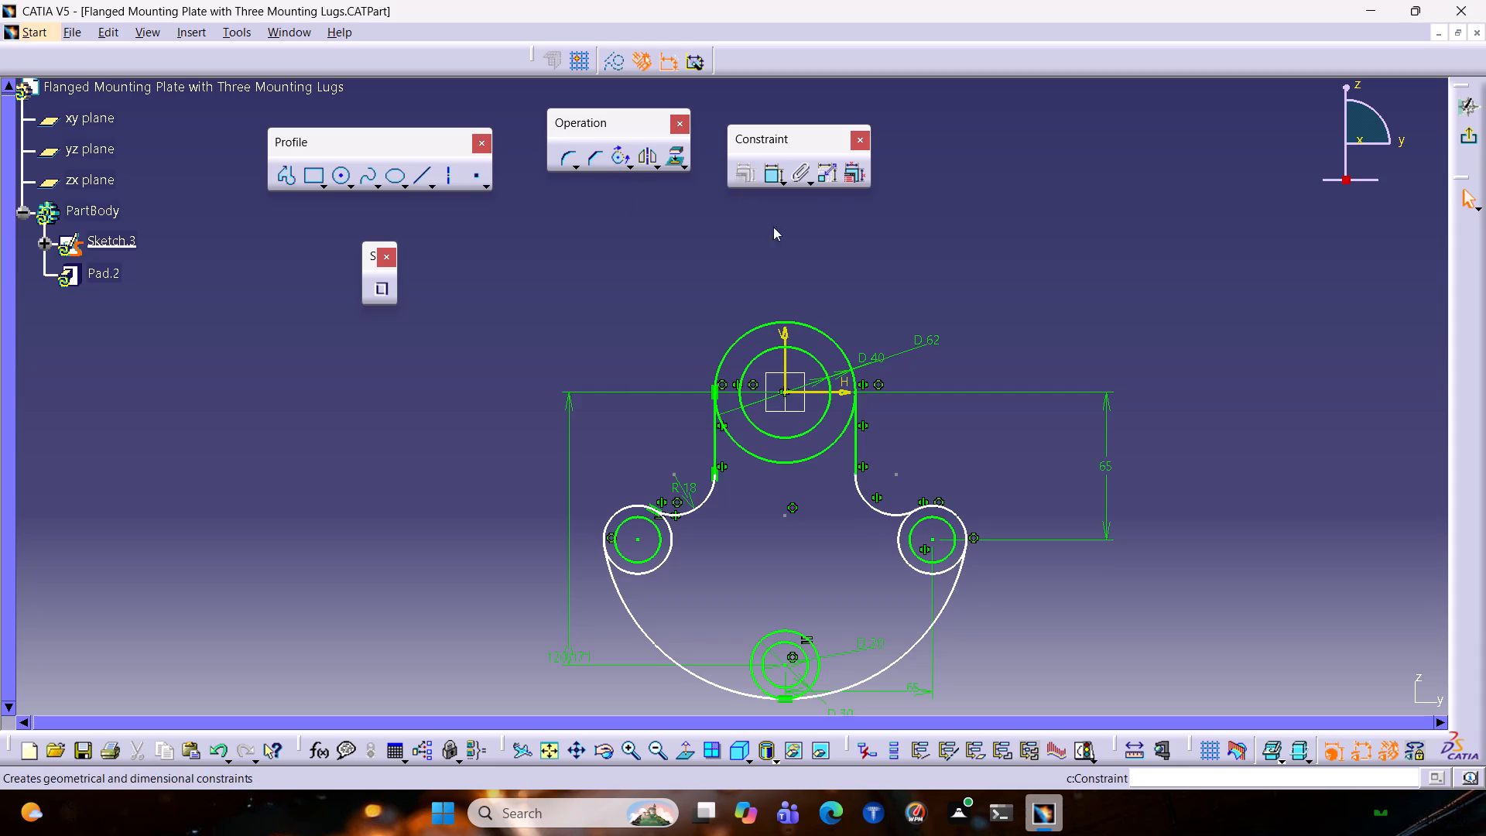
Apply an Equal constraint to the outer circles of the bottom, left and right lugs.
click(812, 646)
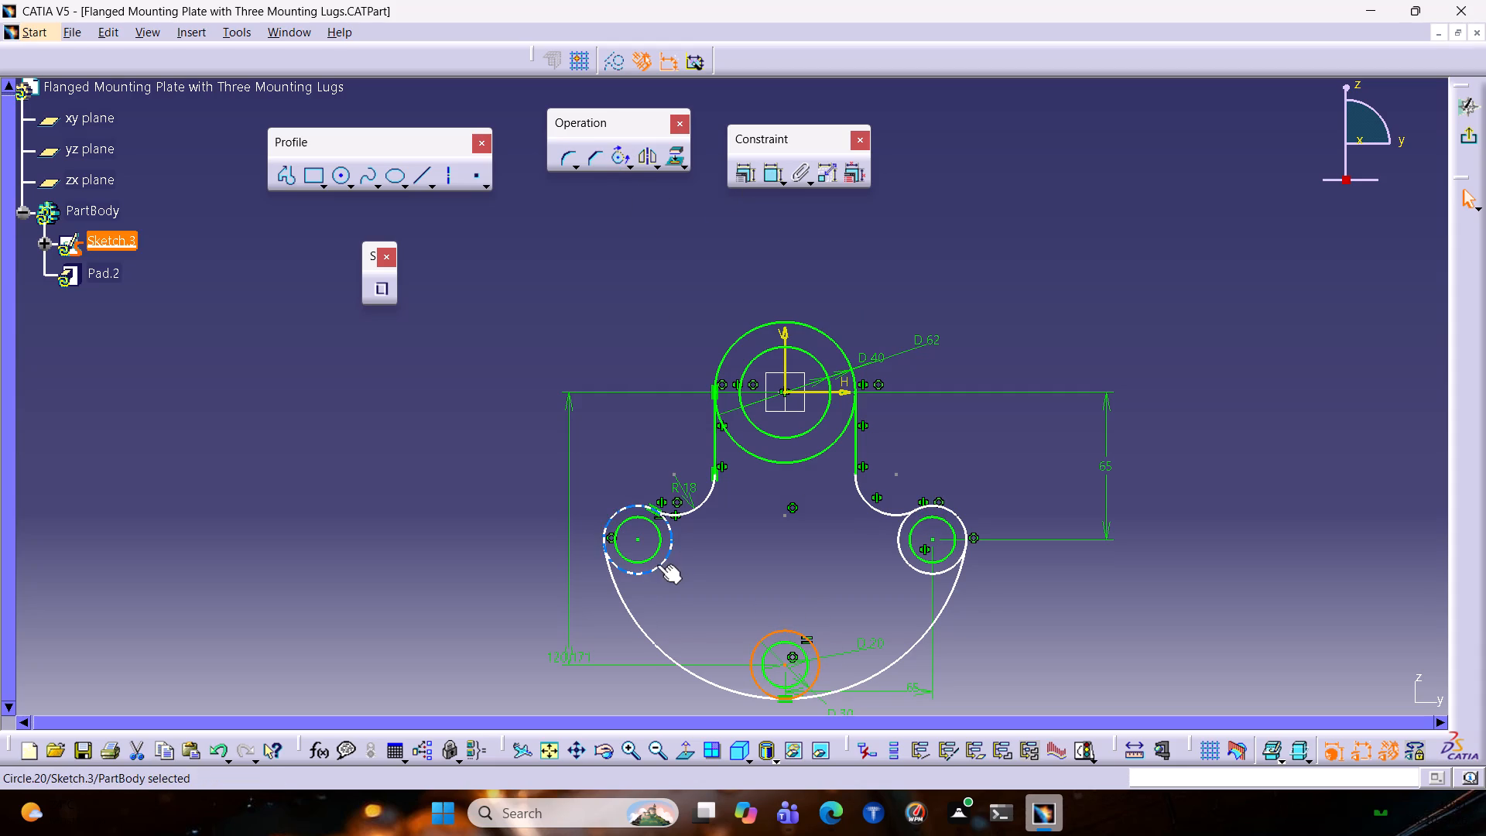
ctrl+click(656, 564)
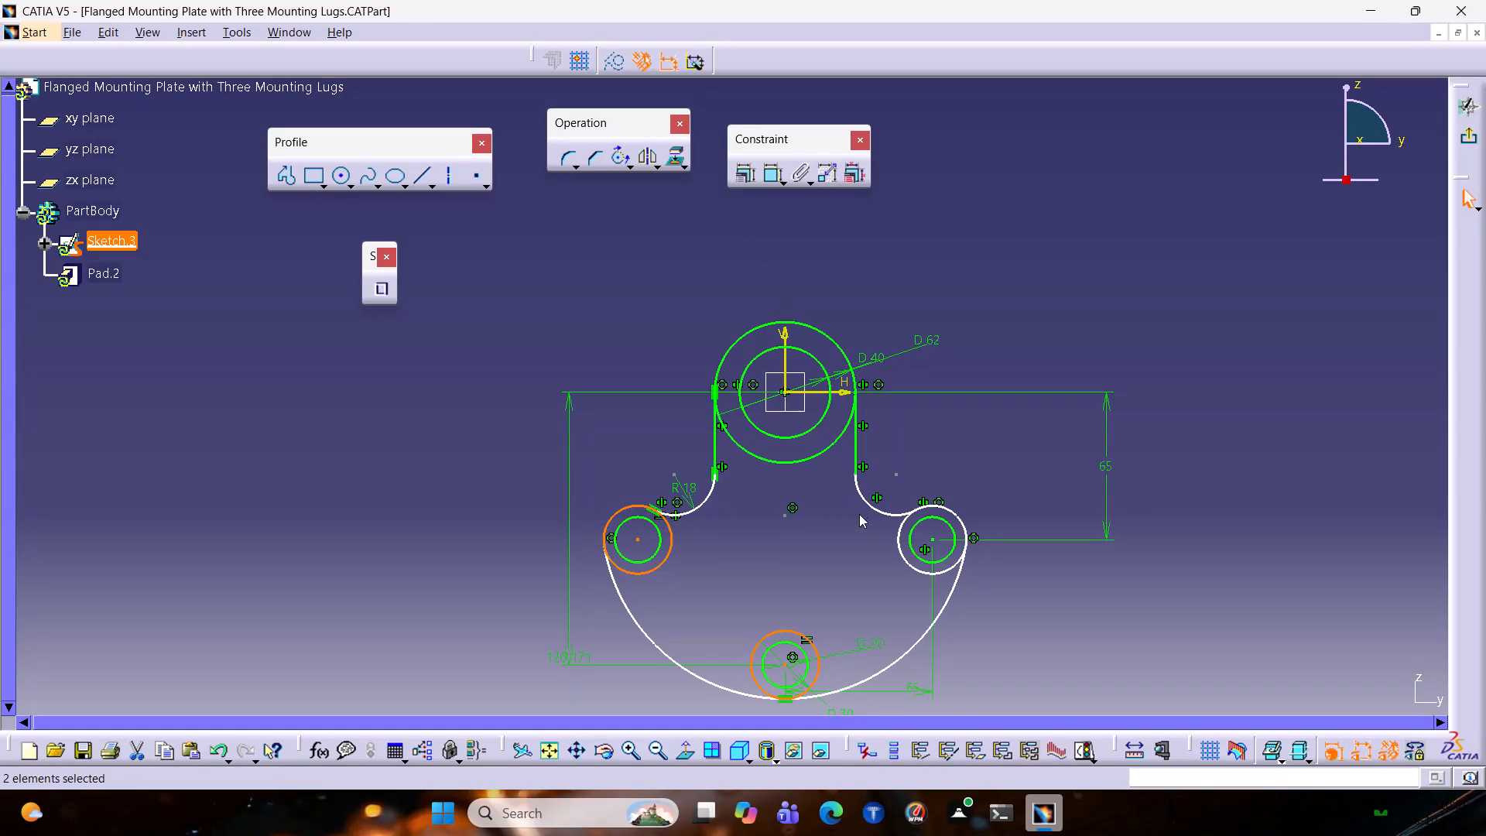
ctrl+click(902, 543)
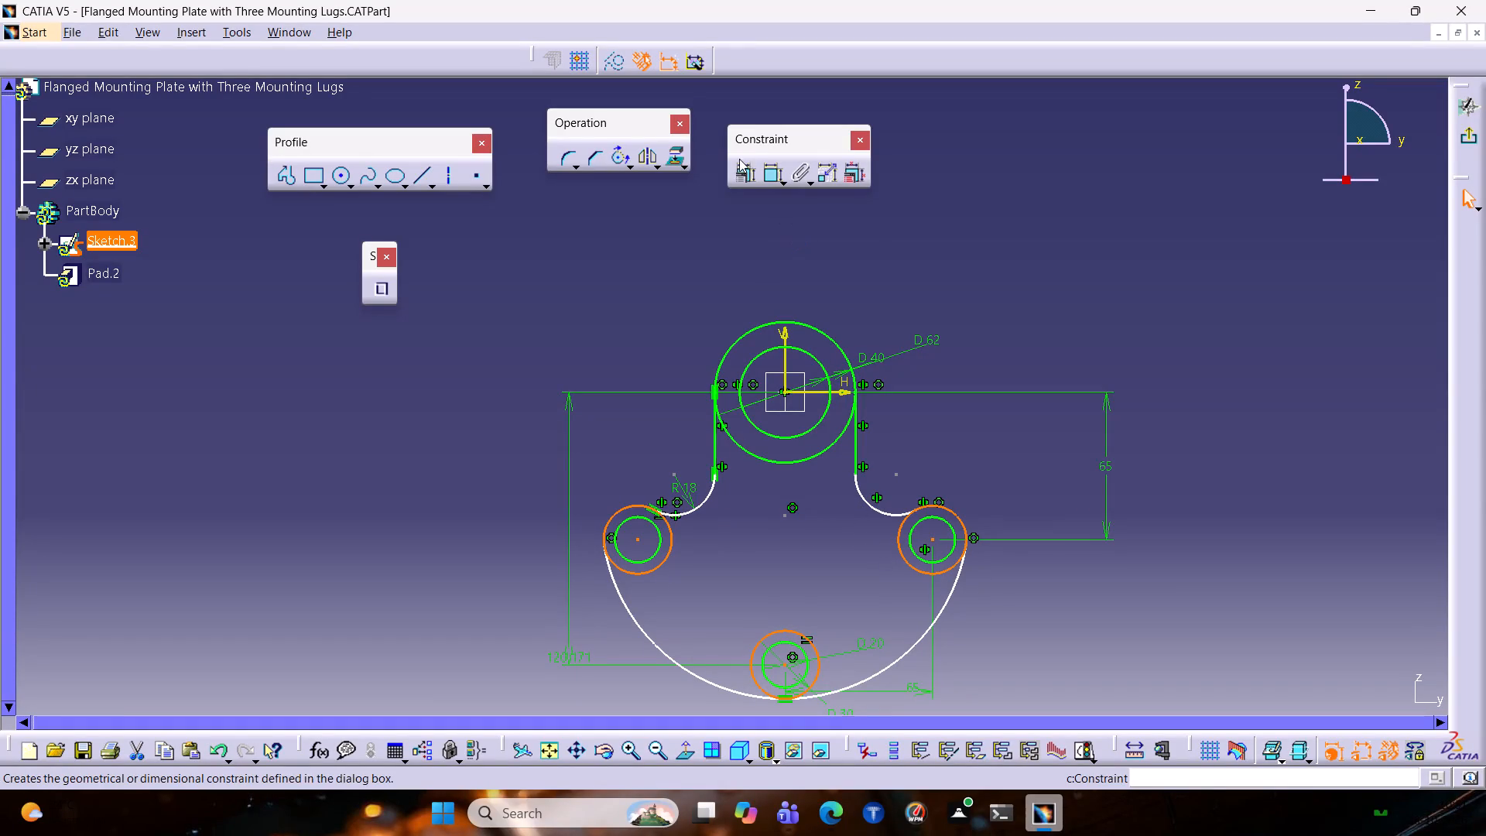
click(745, 180)
click(1354, 594)
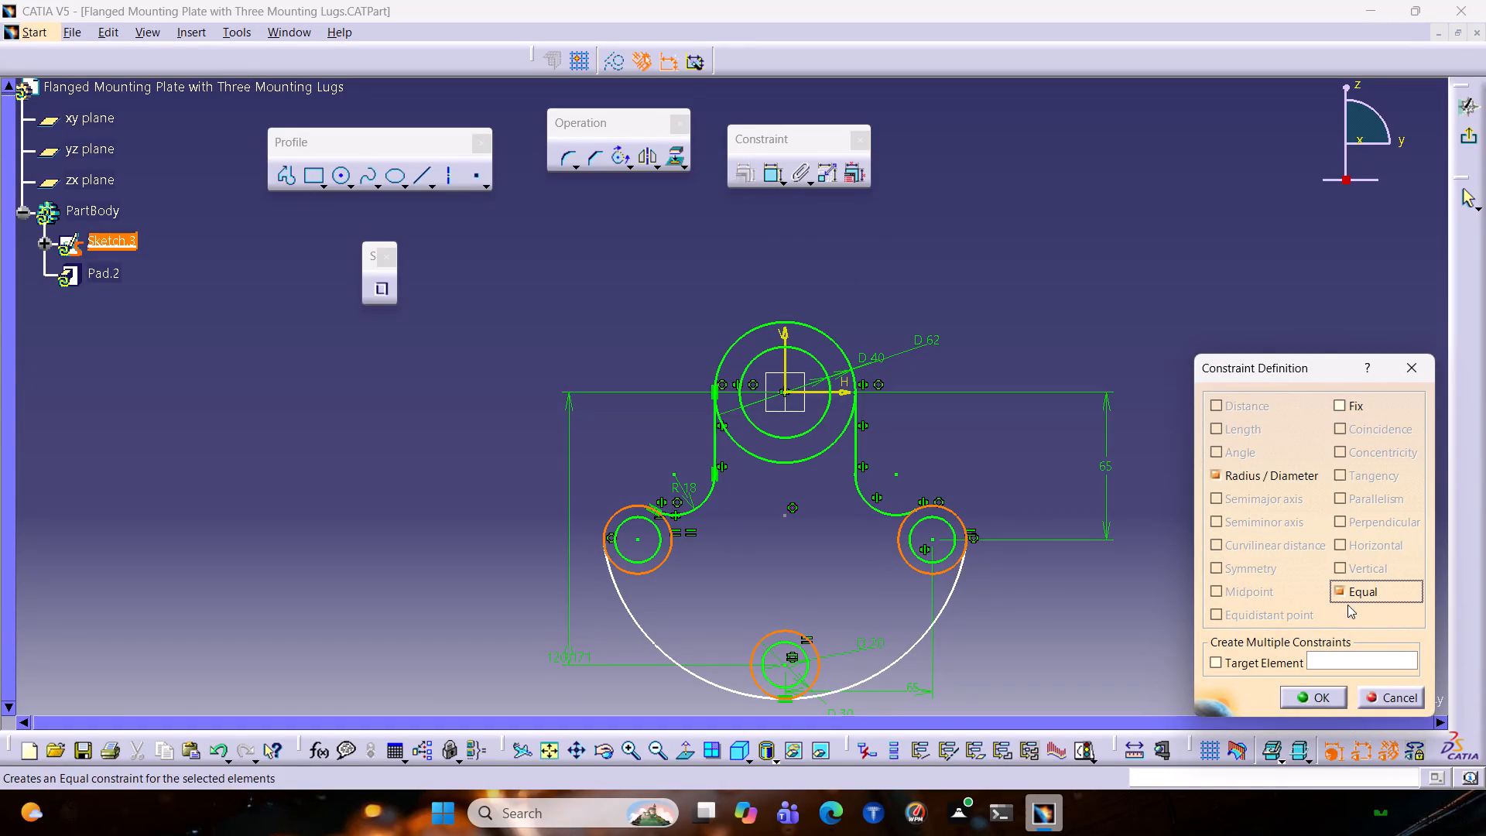
click(1326, 695)
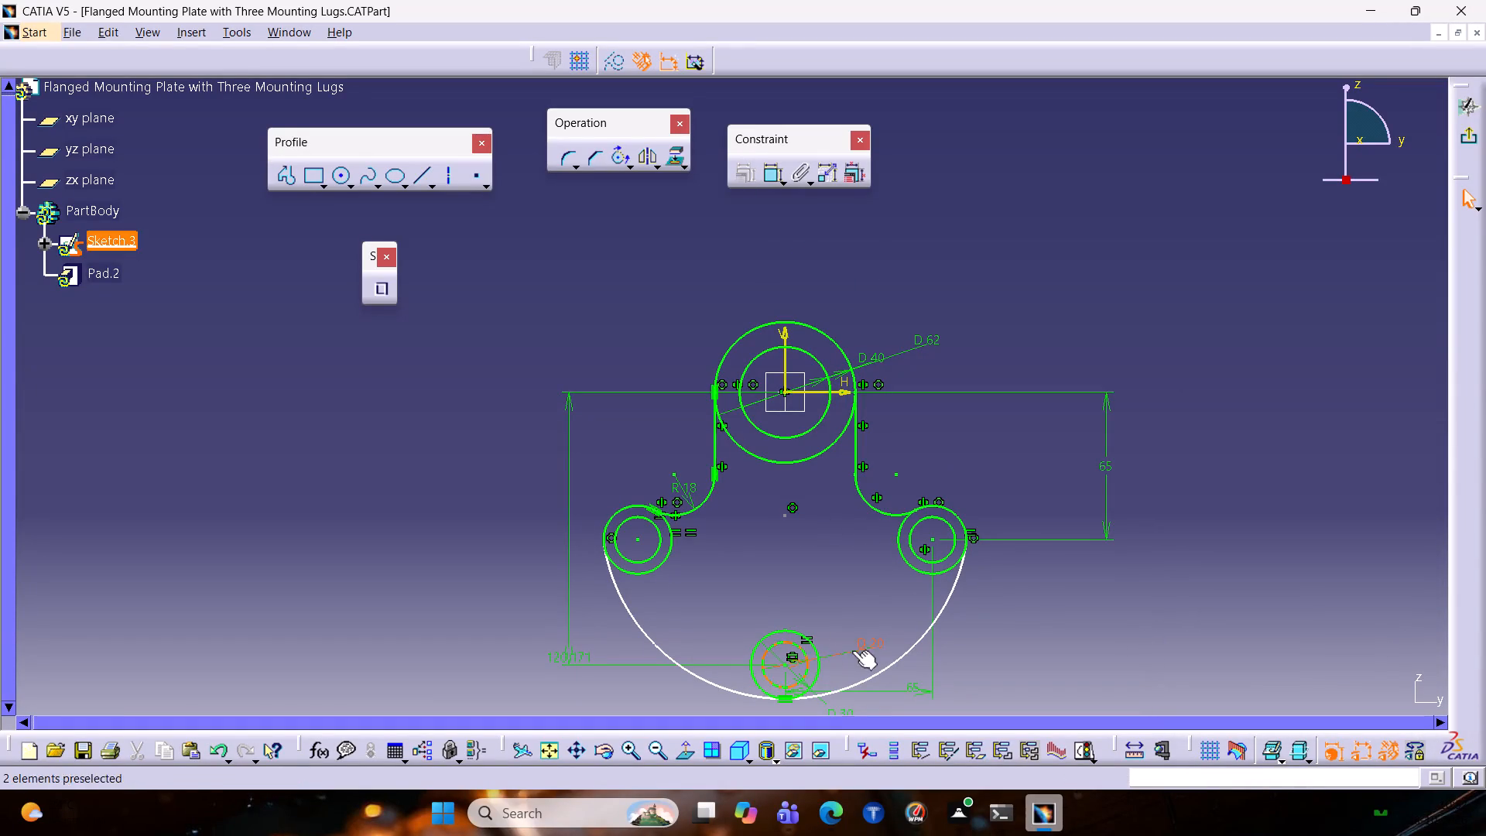
Apply a Tangency constraint between the left lug's outer circle and the large lower outline arc.
click(602, 532)
ctrl+click(609, 566)
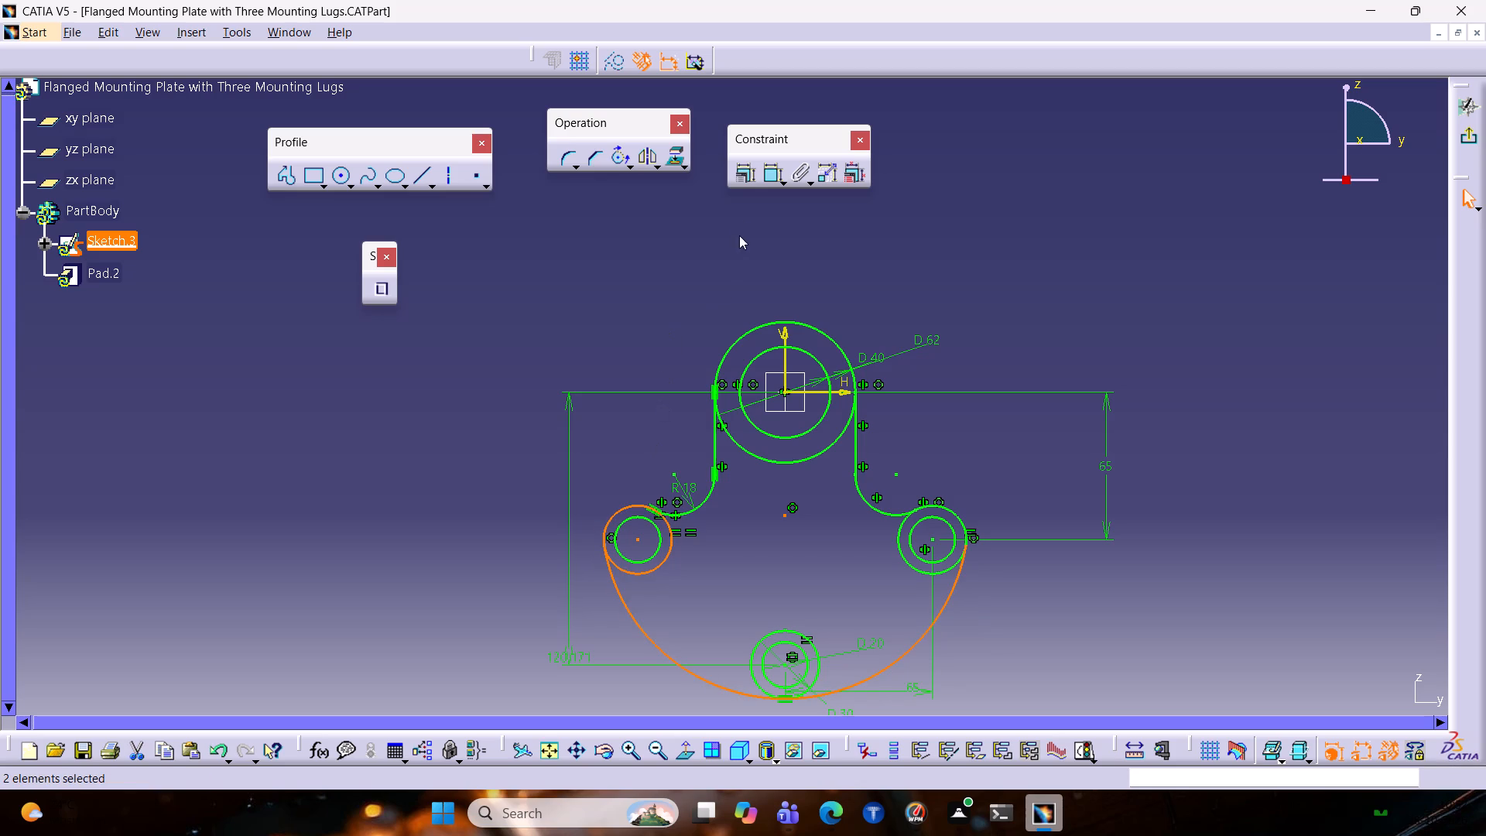
click(741, 181)
click(1361, 474)
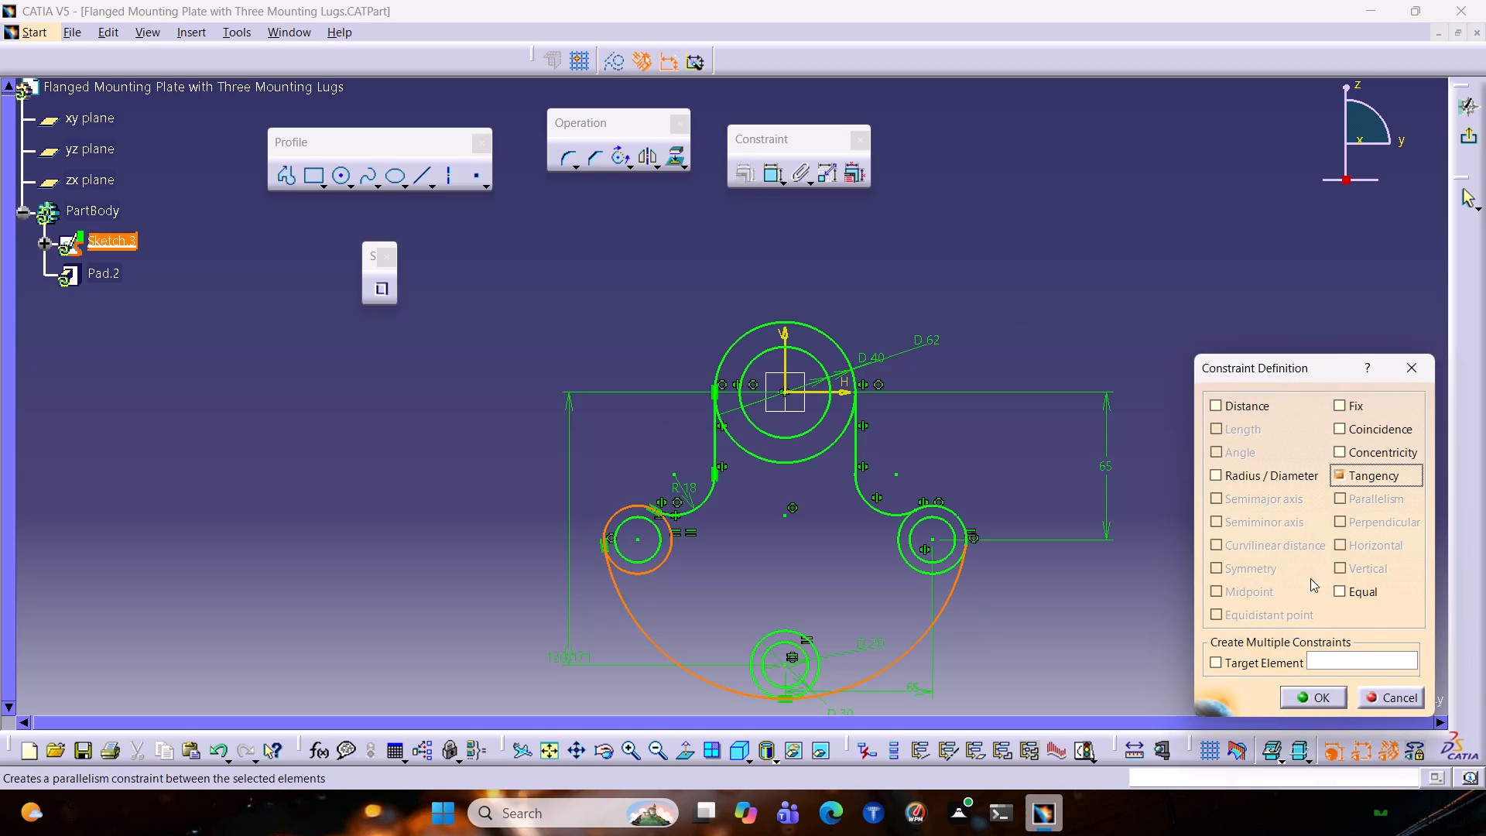
click(1302, 704)
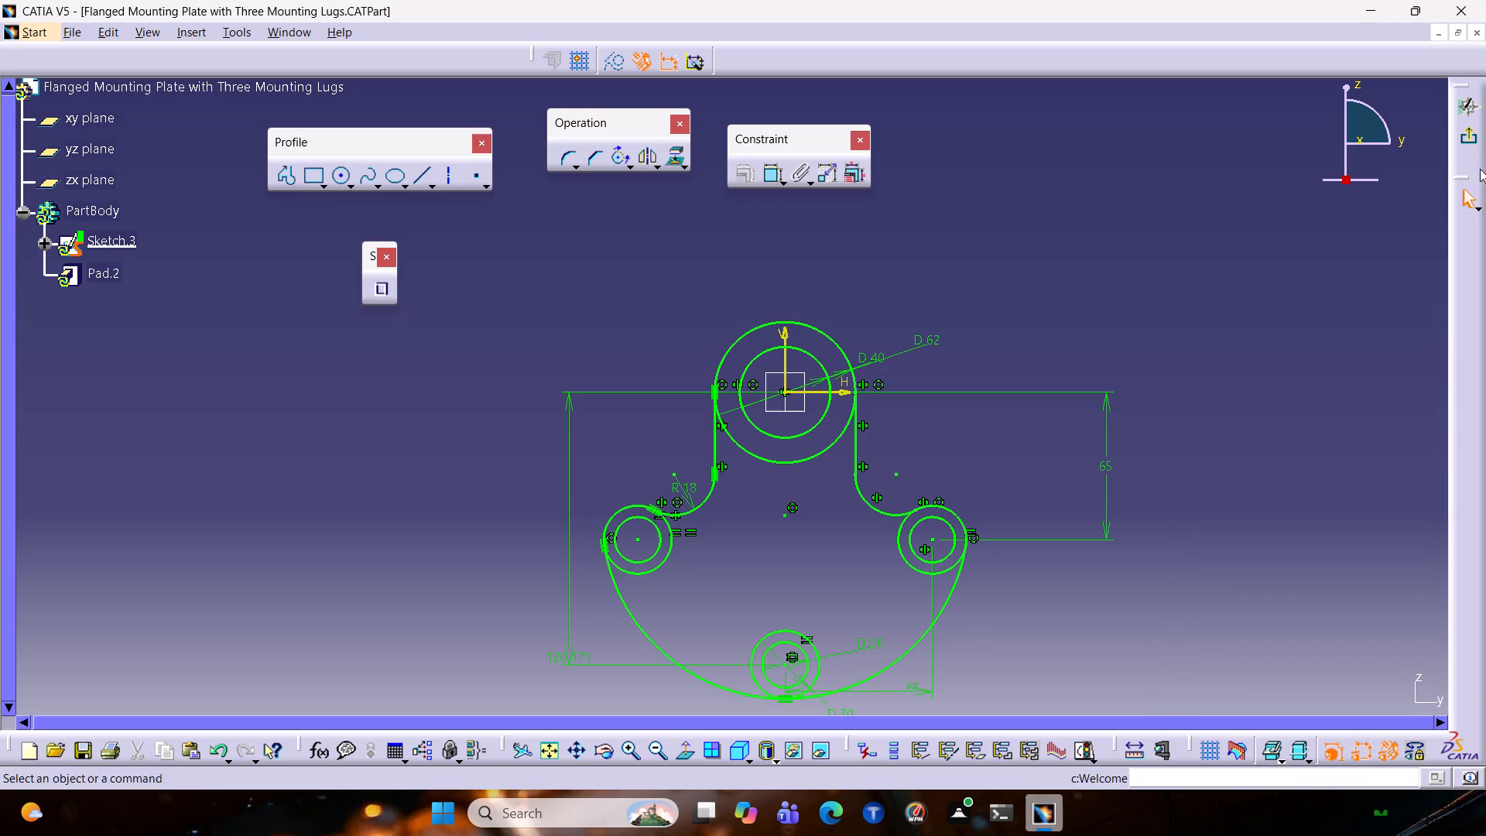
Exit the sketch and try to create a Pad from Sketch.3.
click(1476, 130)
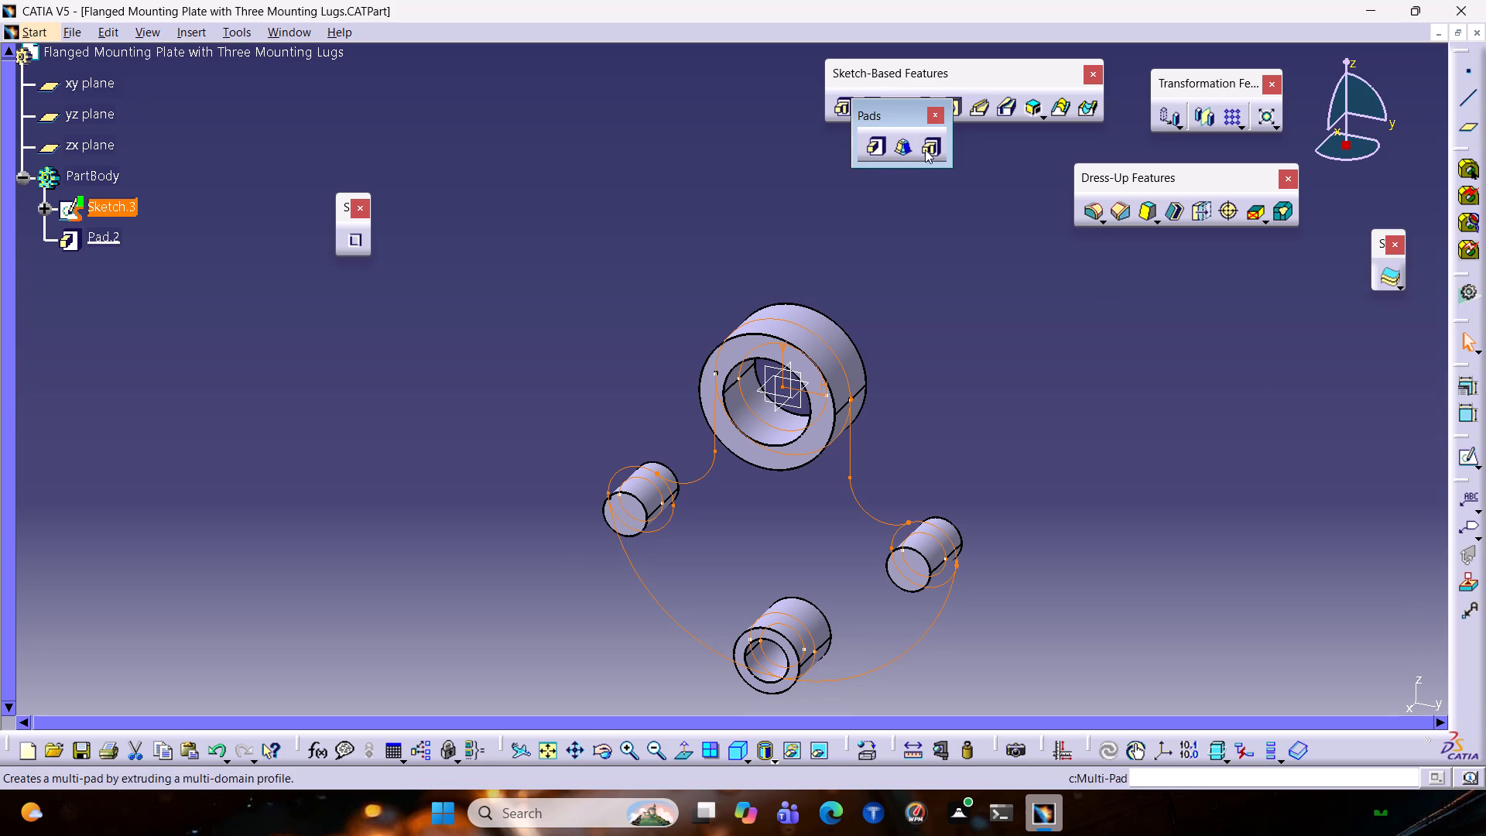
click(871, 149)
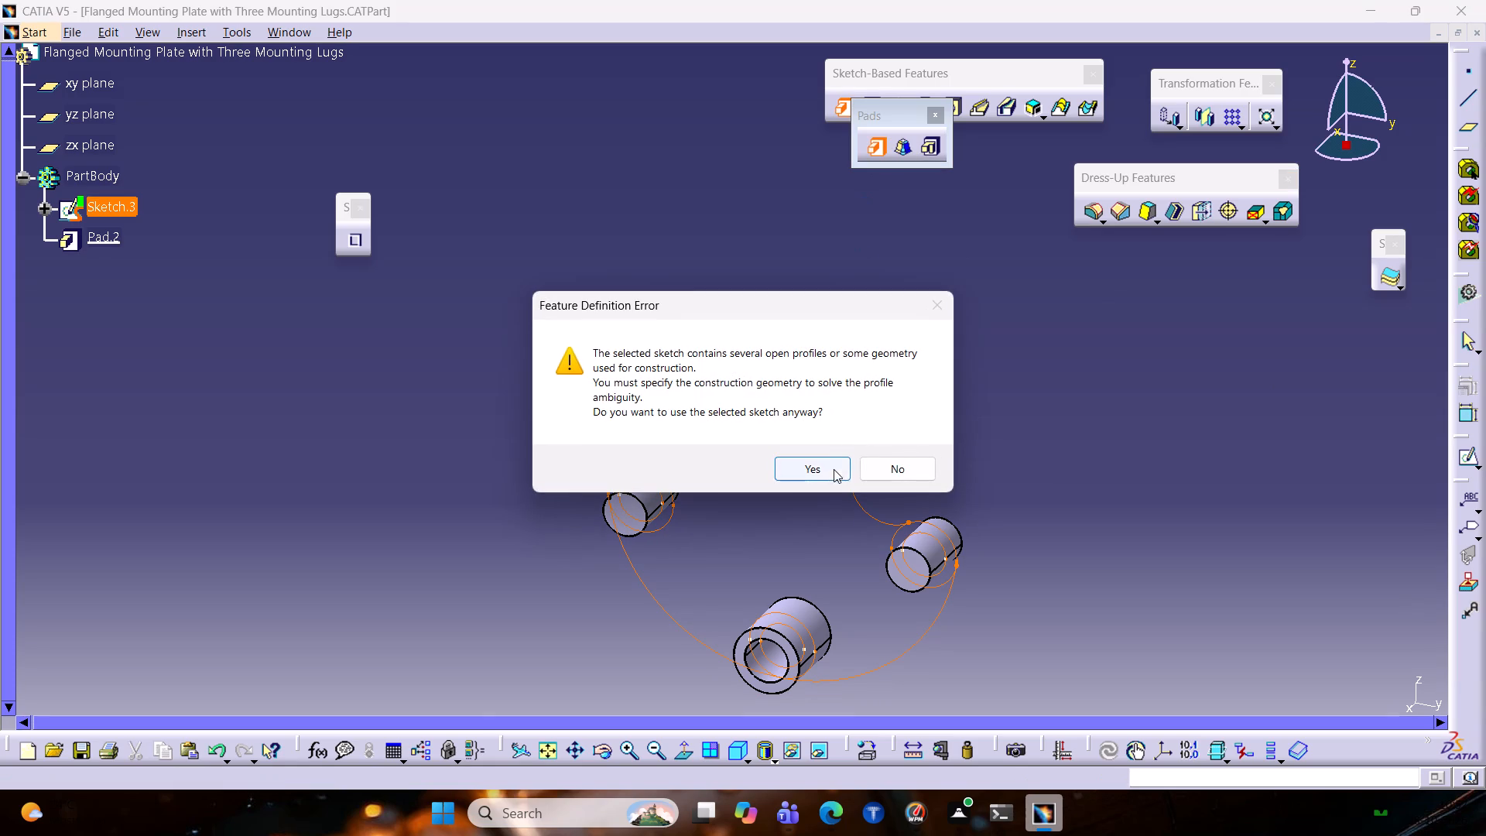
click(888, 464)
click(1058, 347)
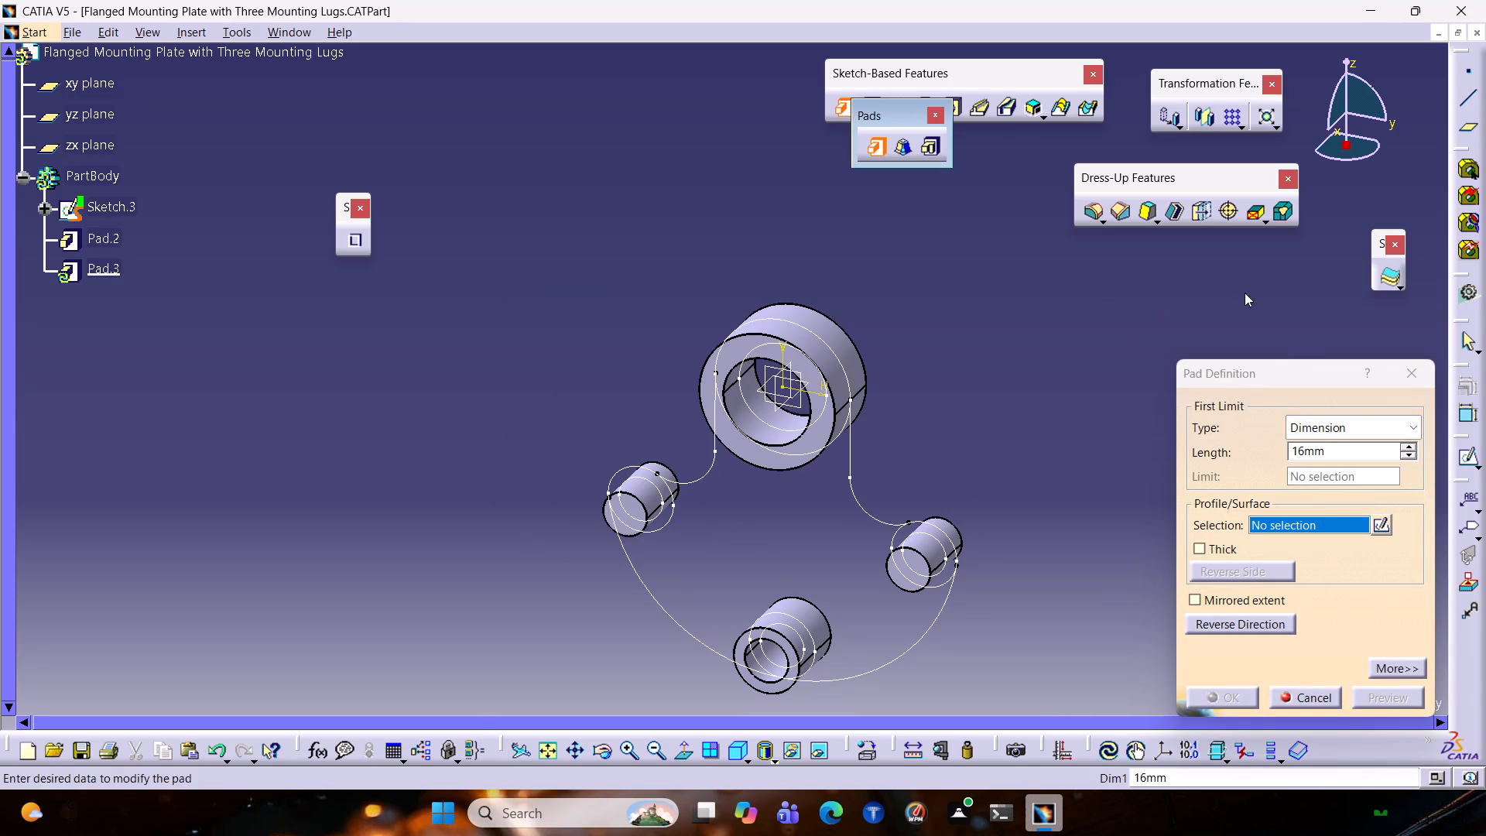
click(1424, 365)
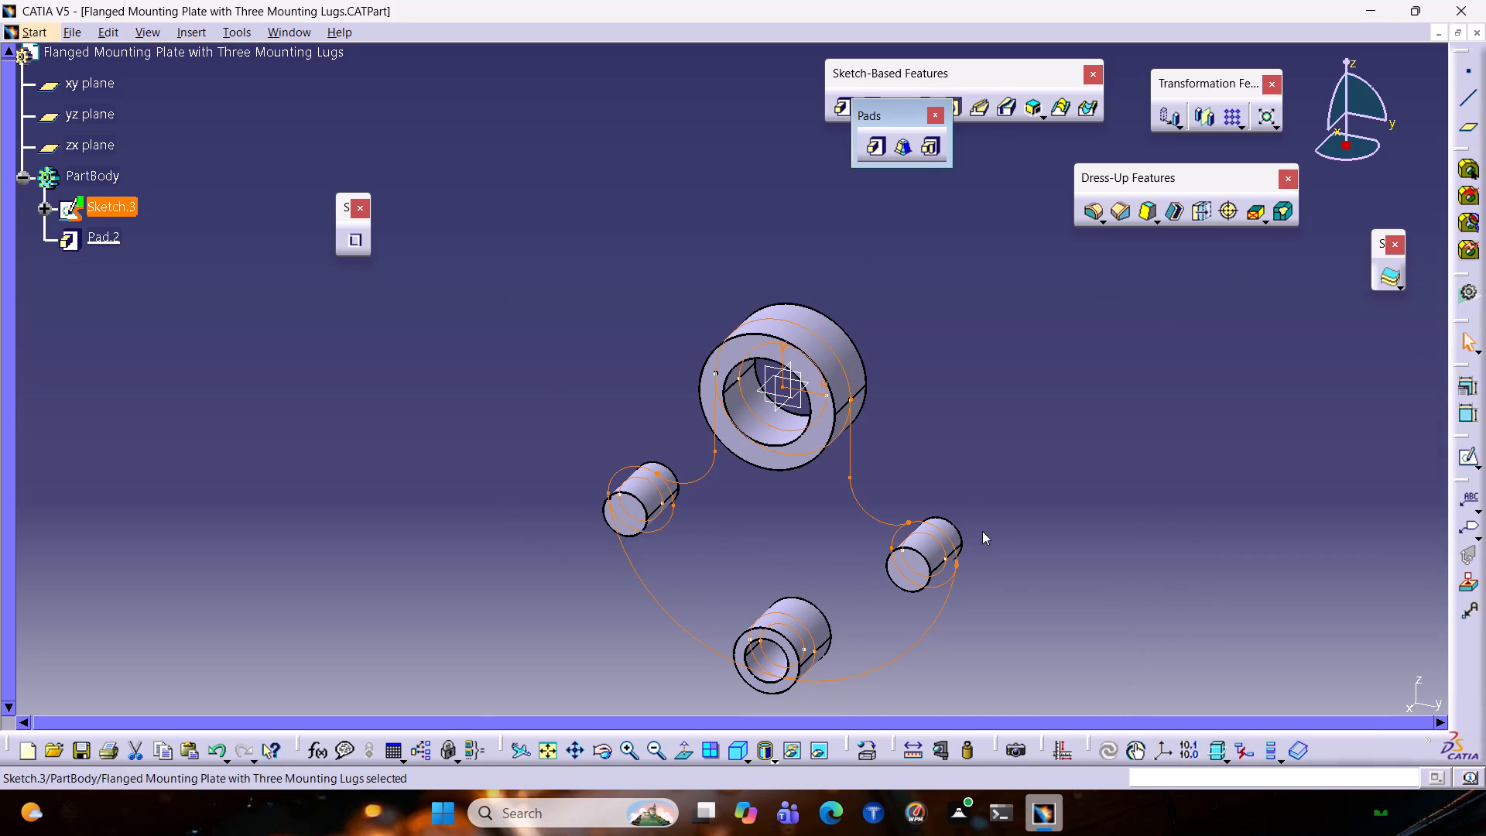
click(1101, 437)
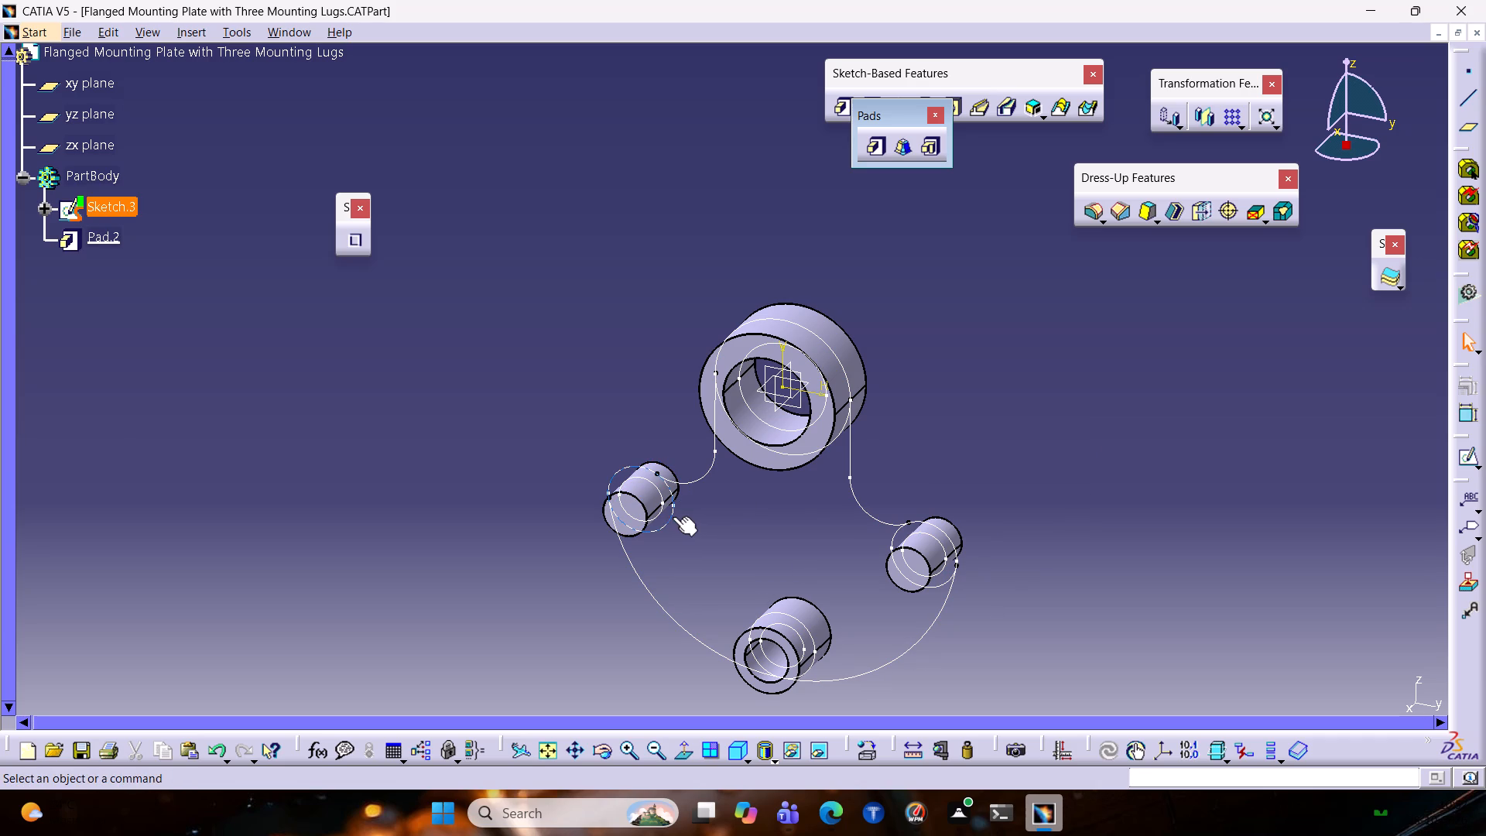
Reopen Sketch.3 and delete the fillet arc joining the left vertical line to the left lug.
click(656, 471)
double_click(656, 471)
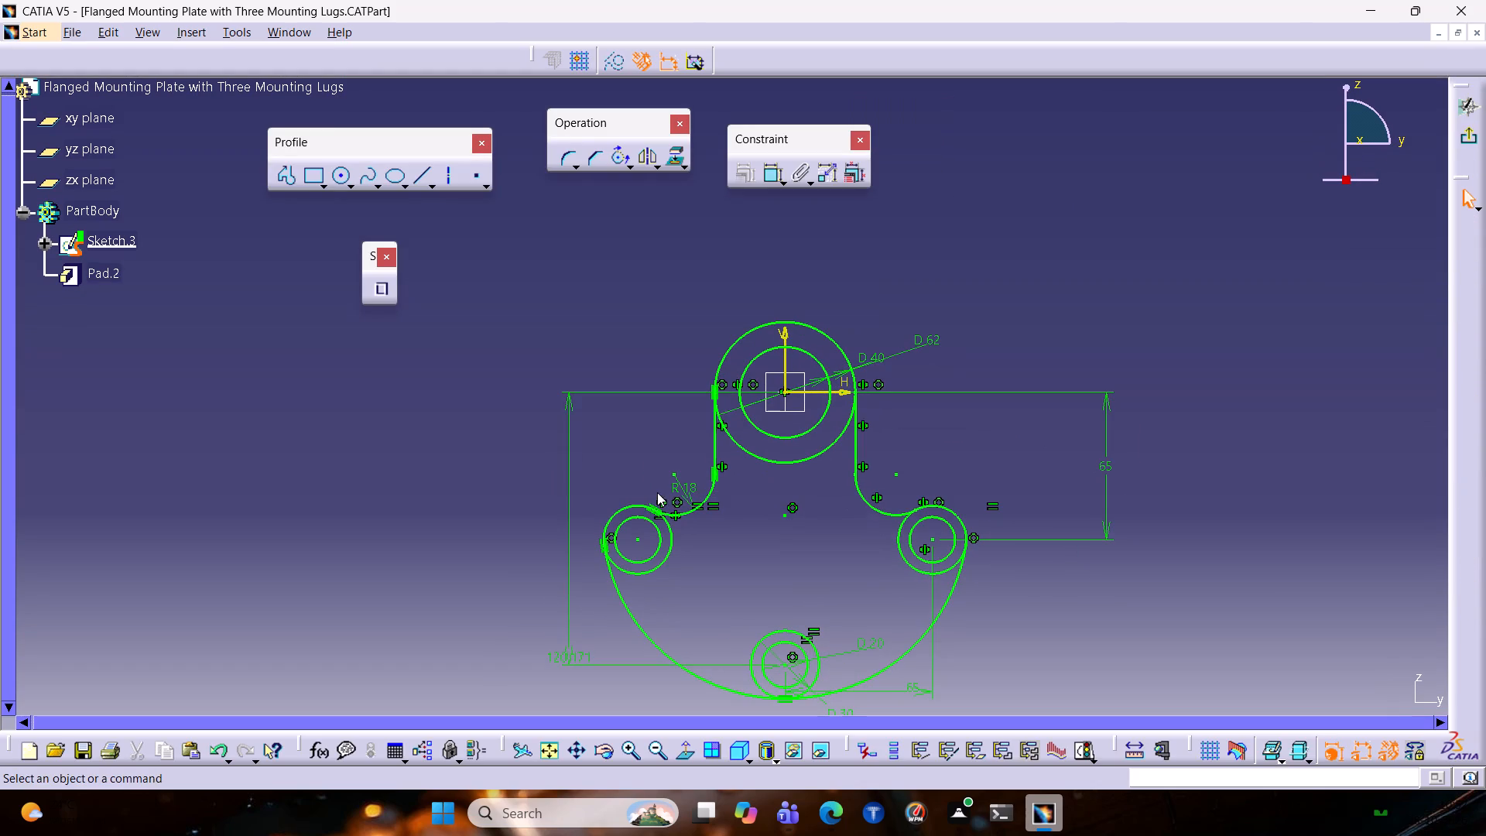
click(655, 508)
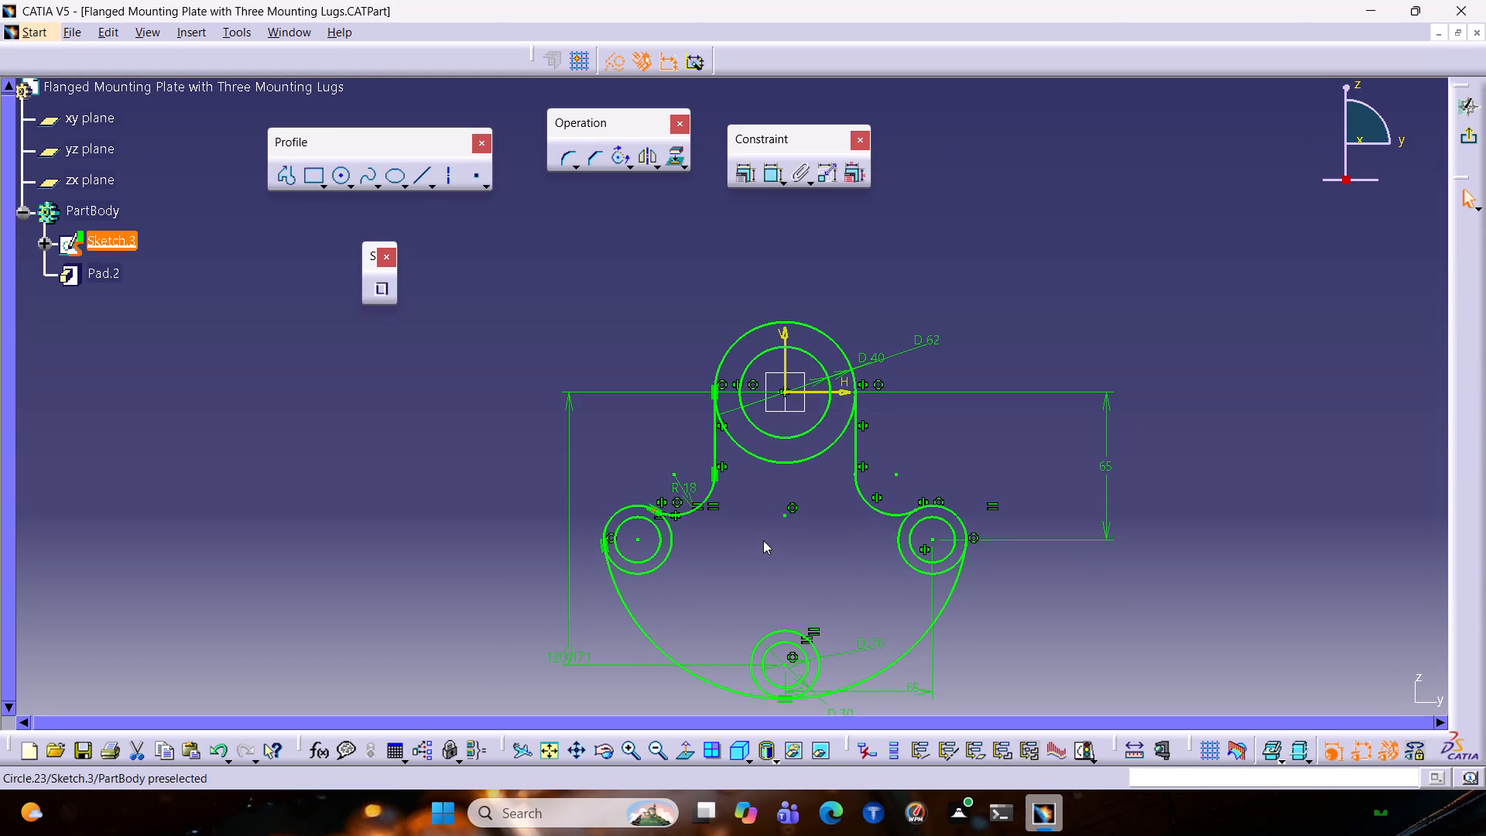
ctrl+middle_drag(709, 625, 779, 527)
middle_drag(668, 720, 879, 544)
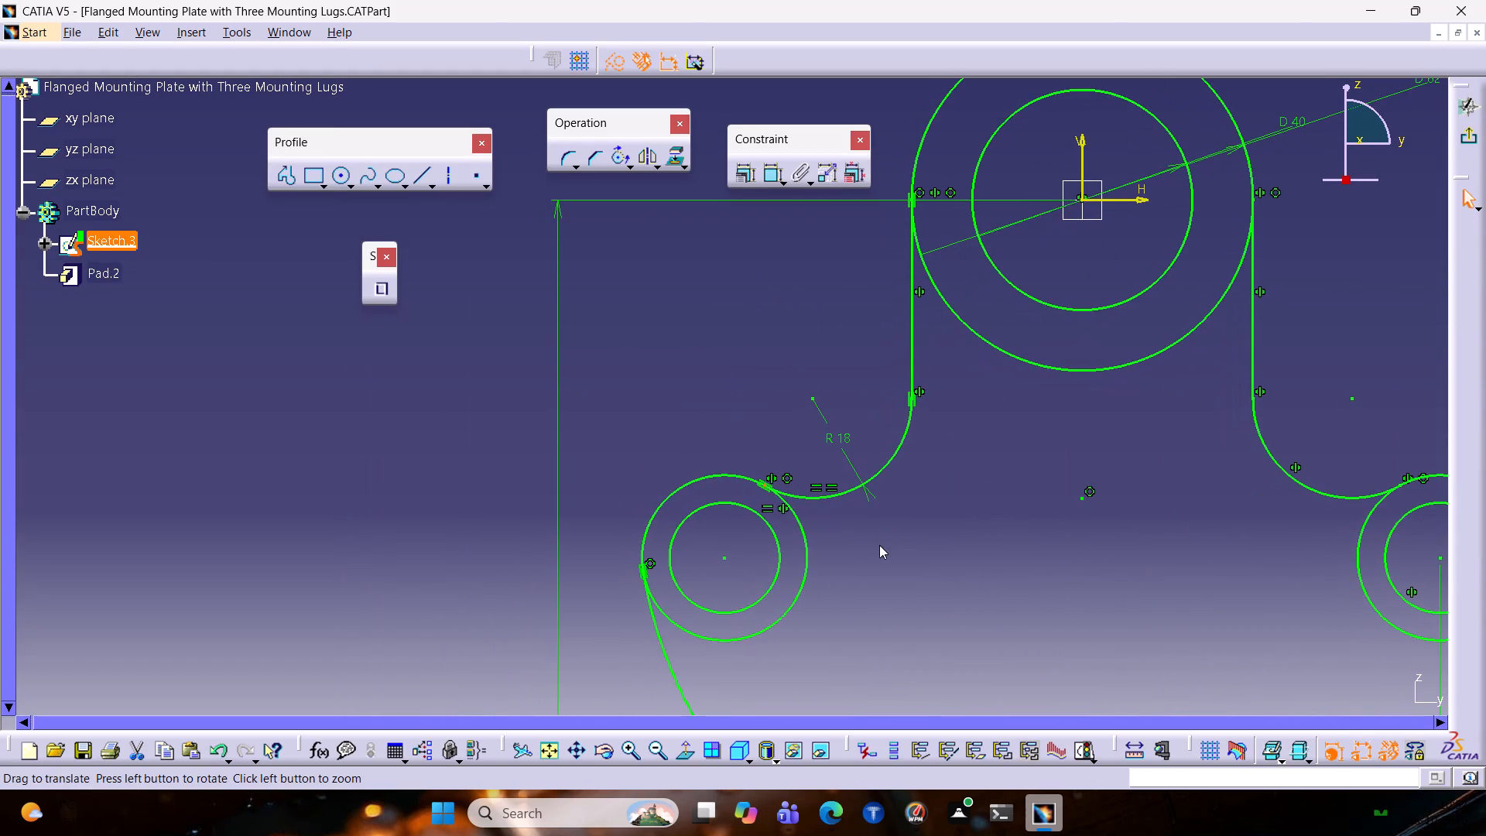
key(Delete)
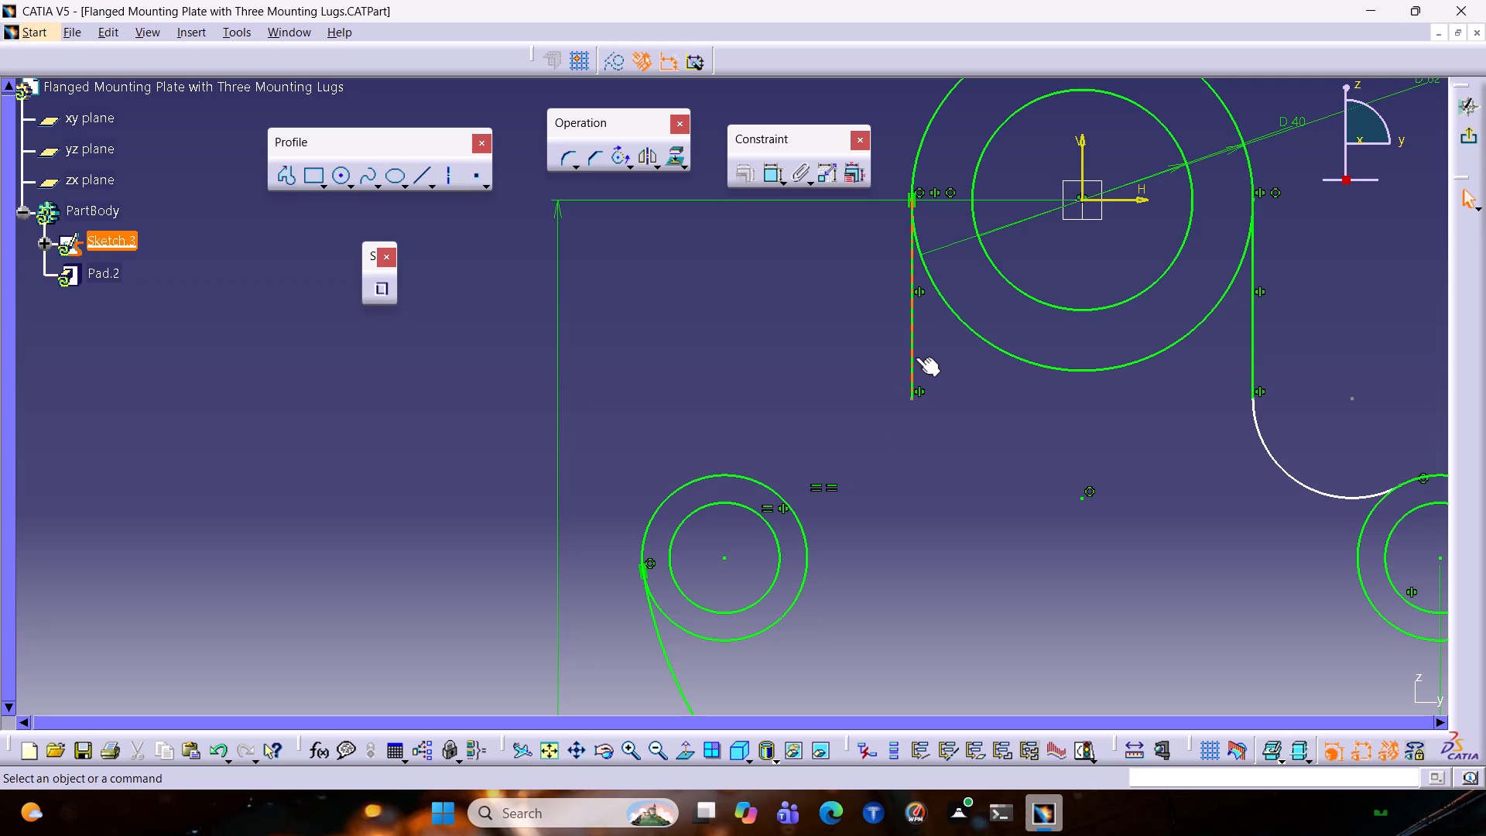
Create an 18 mm corner between the left vertical line and the left lug's outer circle.
click(916, 357)
ctrl+click(765, 482)
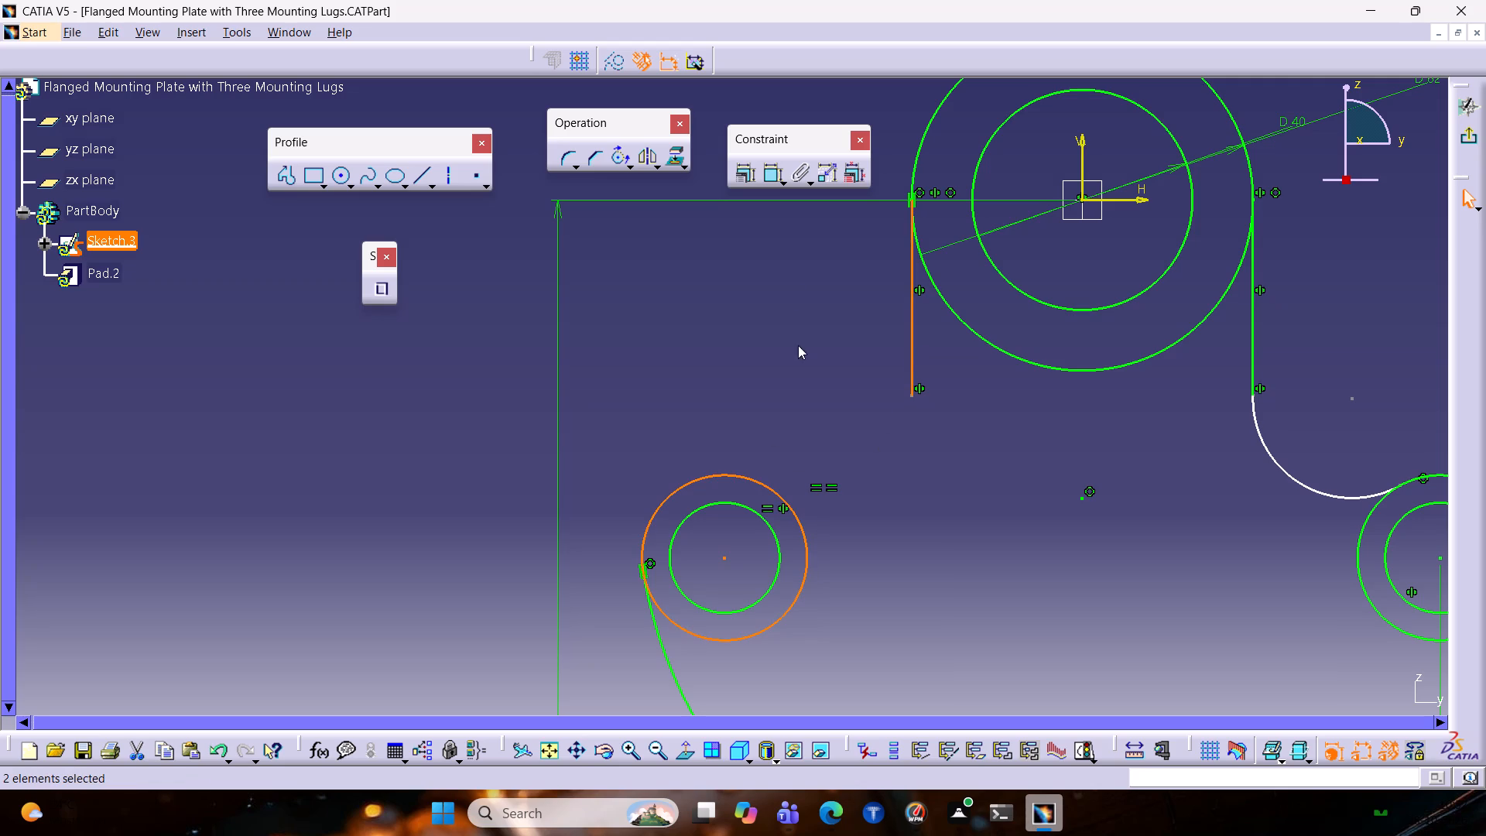
click(562, 163)
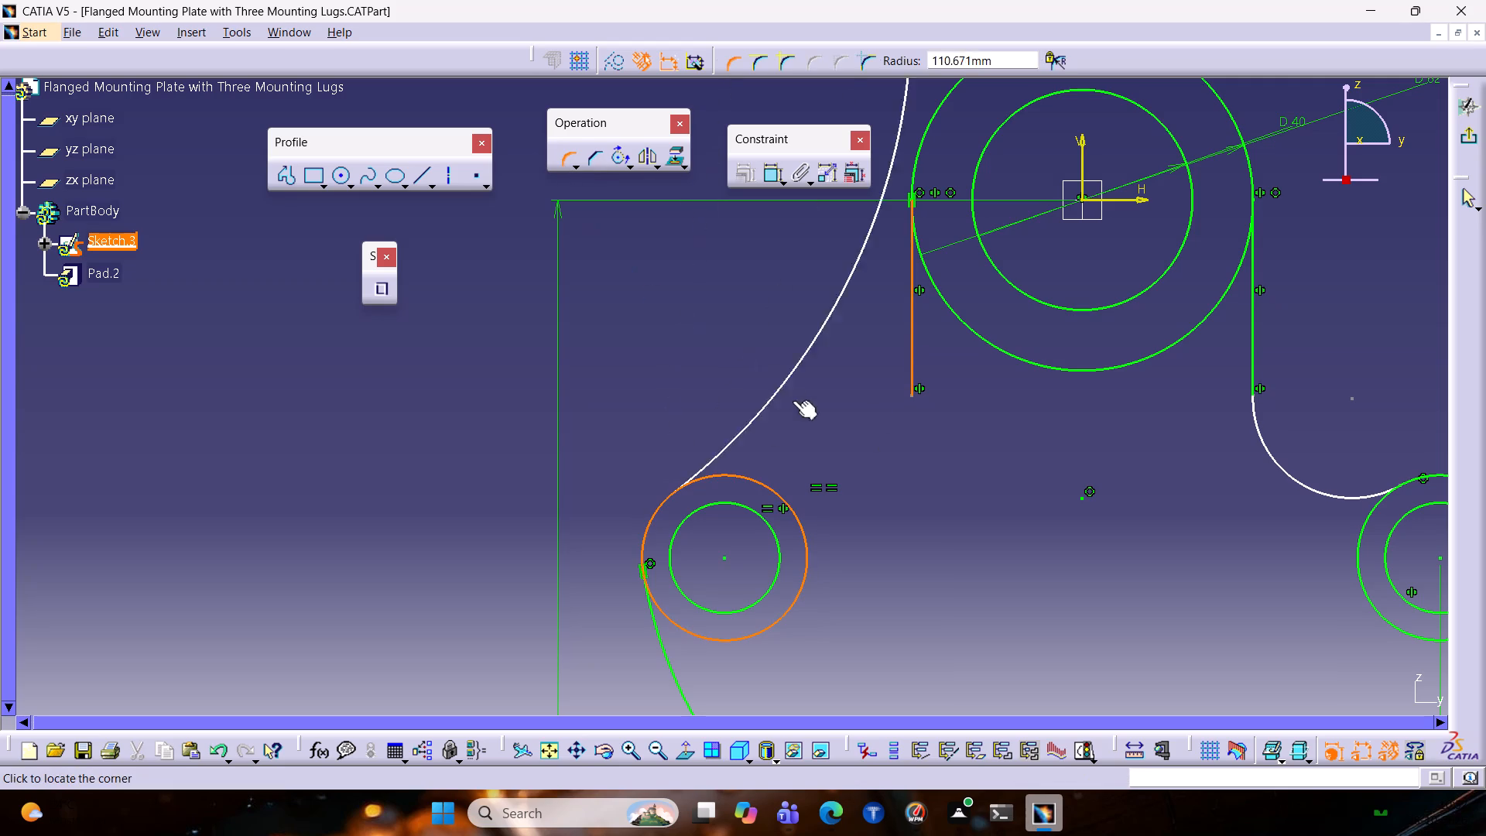
text(18)
key(Return)
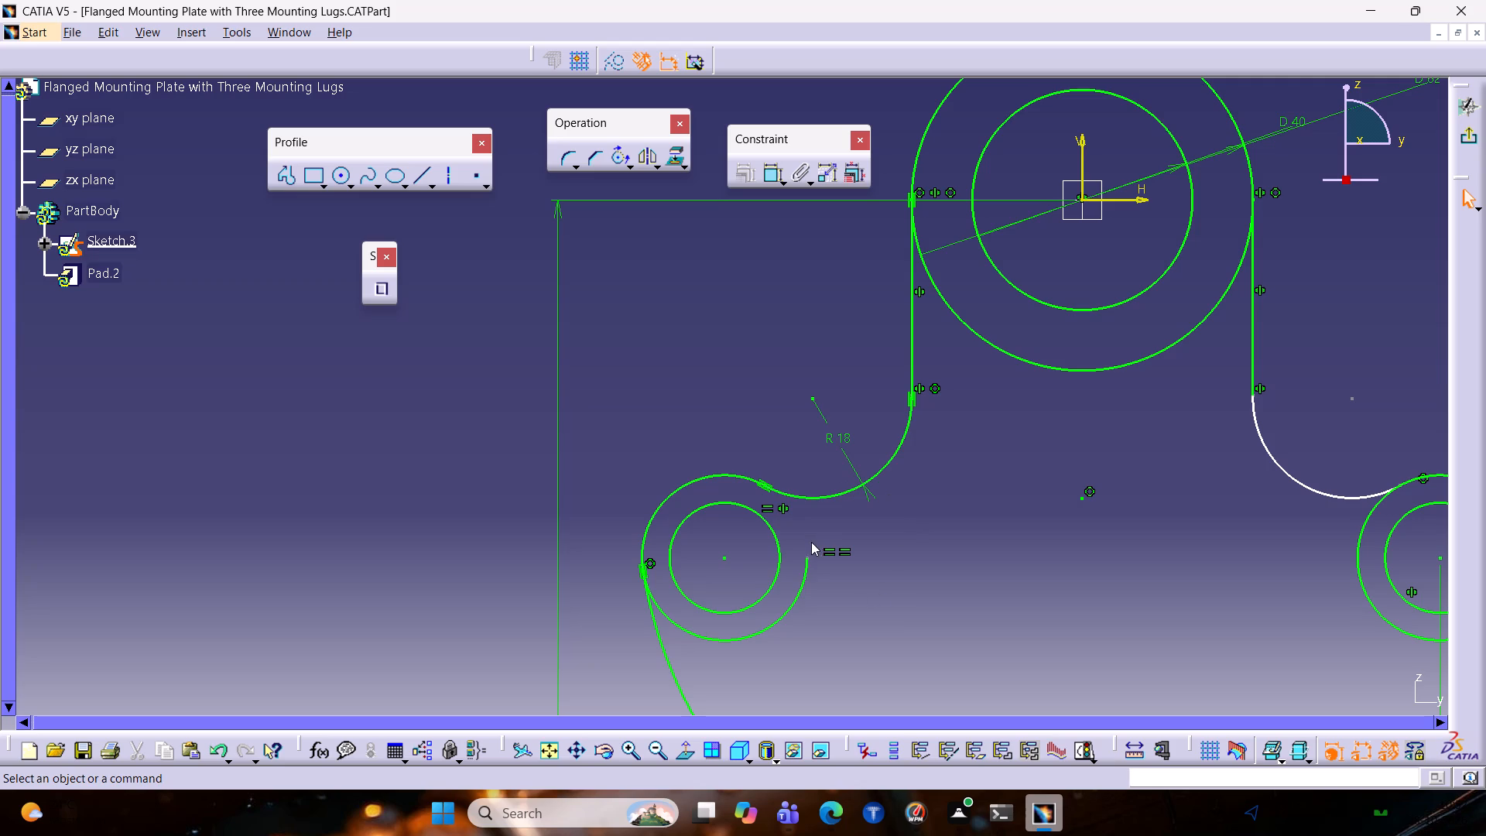
Make the left lug outer arc's open endpoint coincident with the new fillet's endpoint on the lug.
click(809, 555)
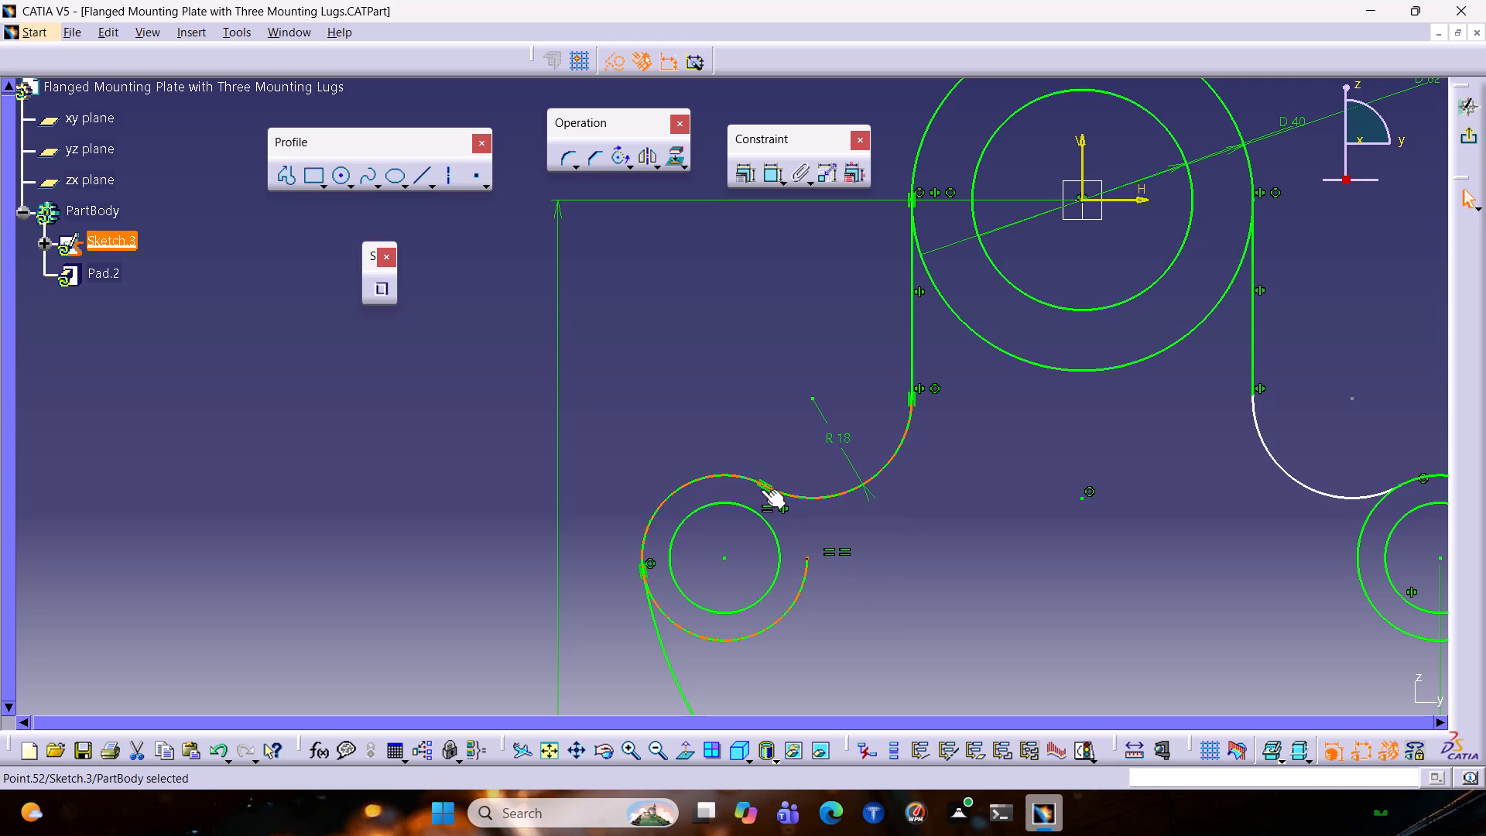
ctrl+click(766, 484)
click(748, 175)
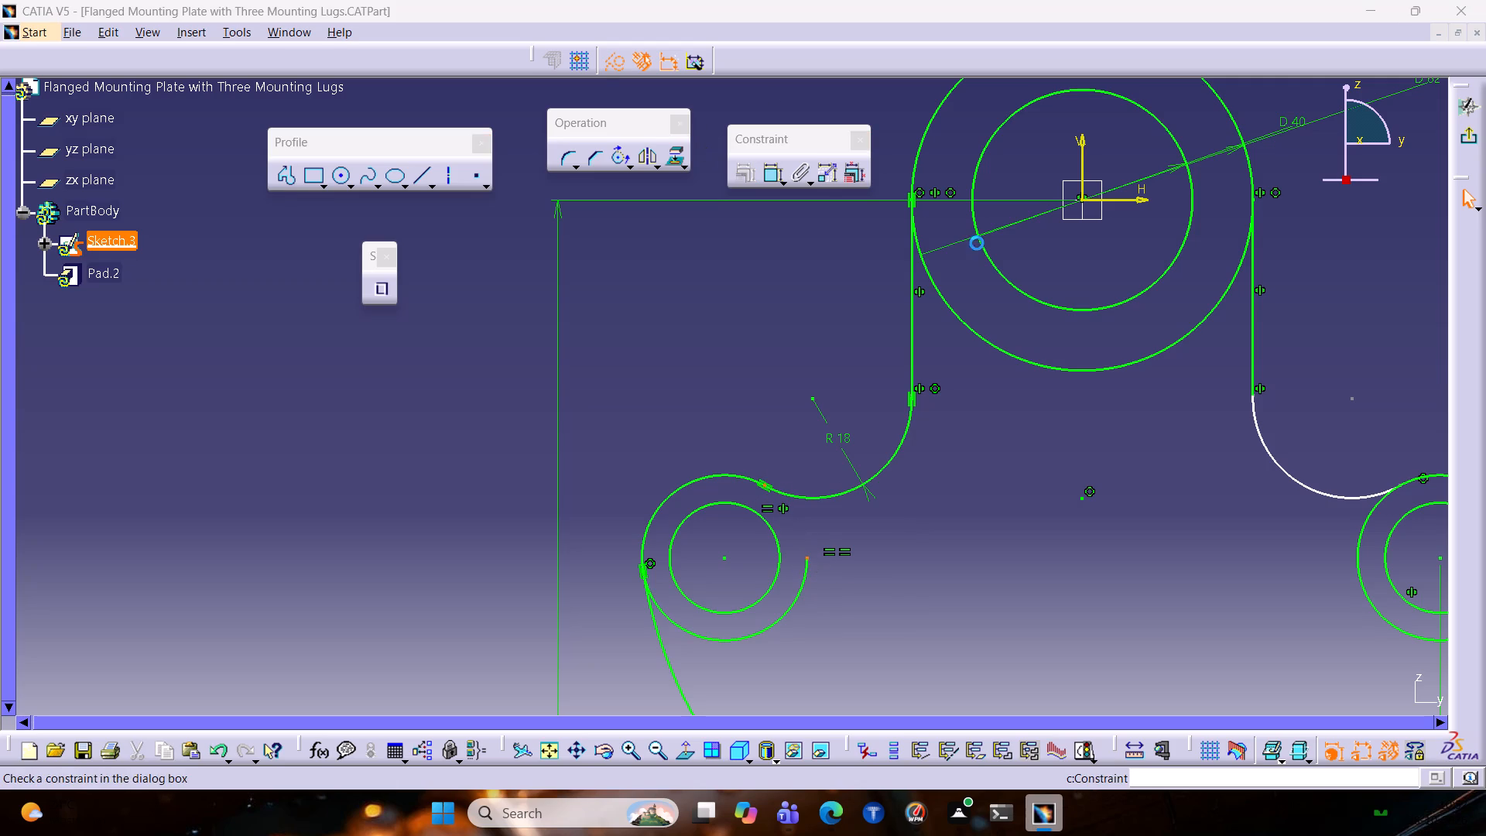
click(1349, 427)
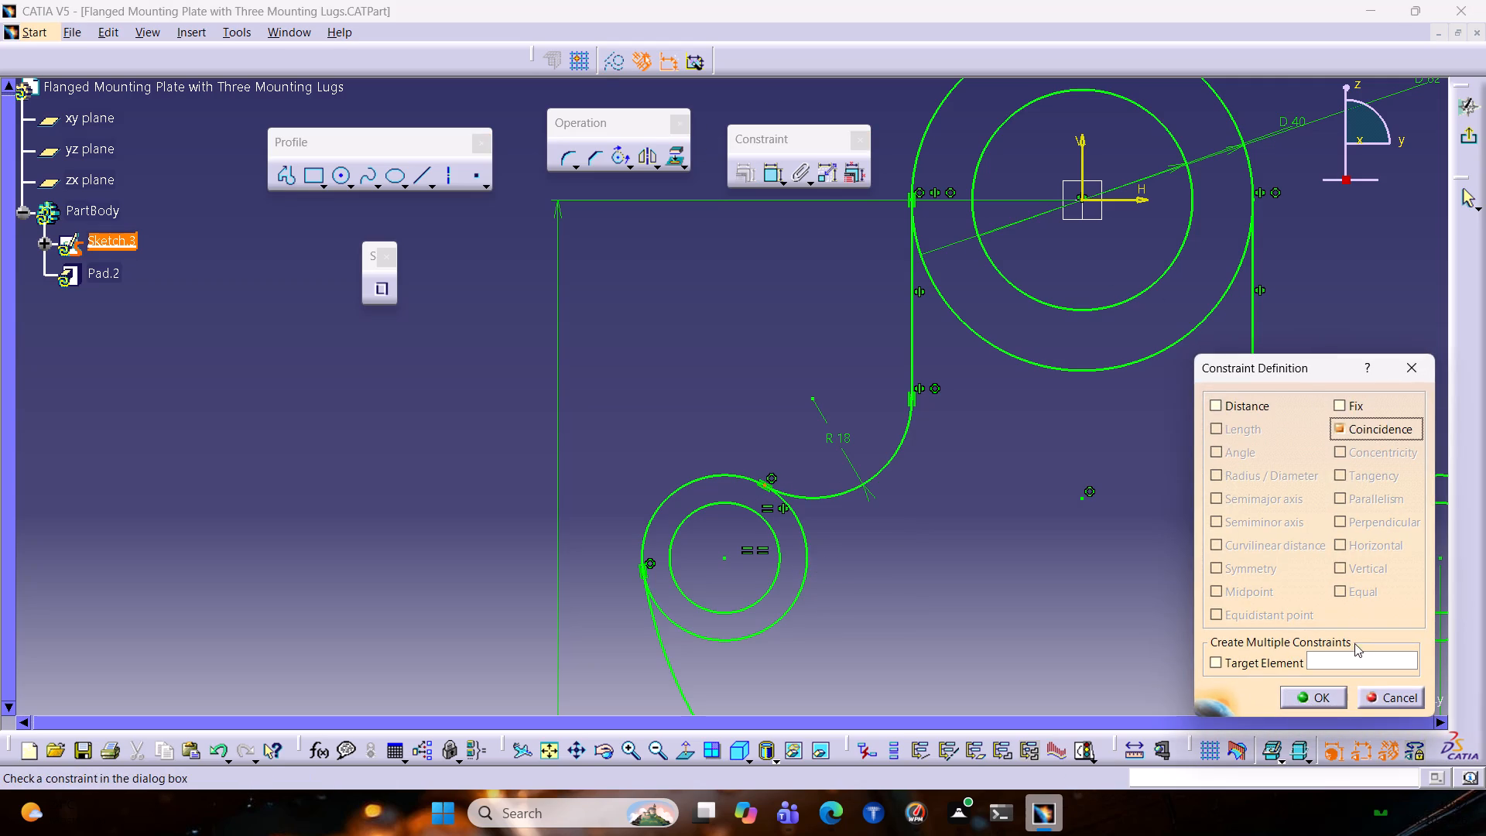
click(1337, 698)
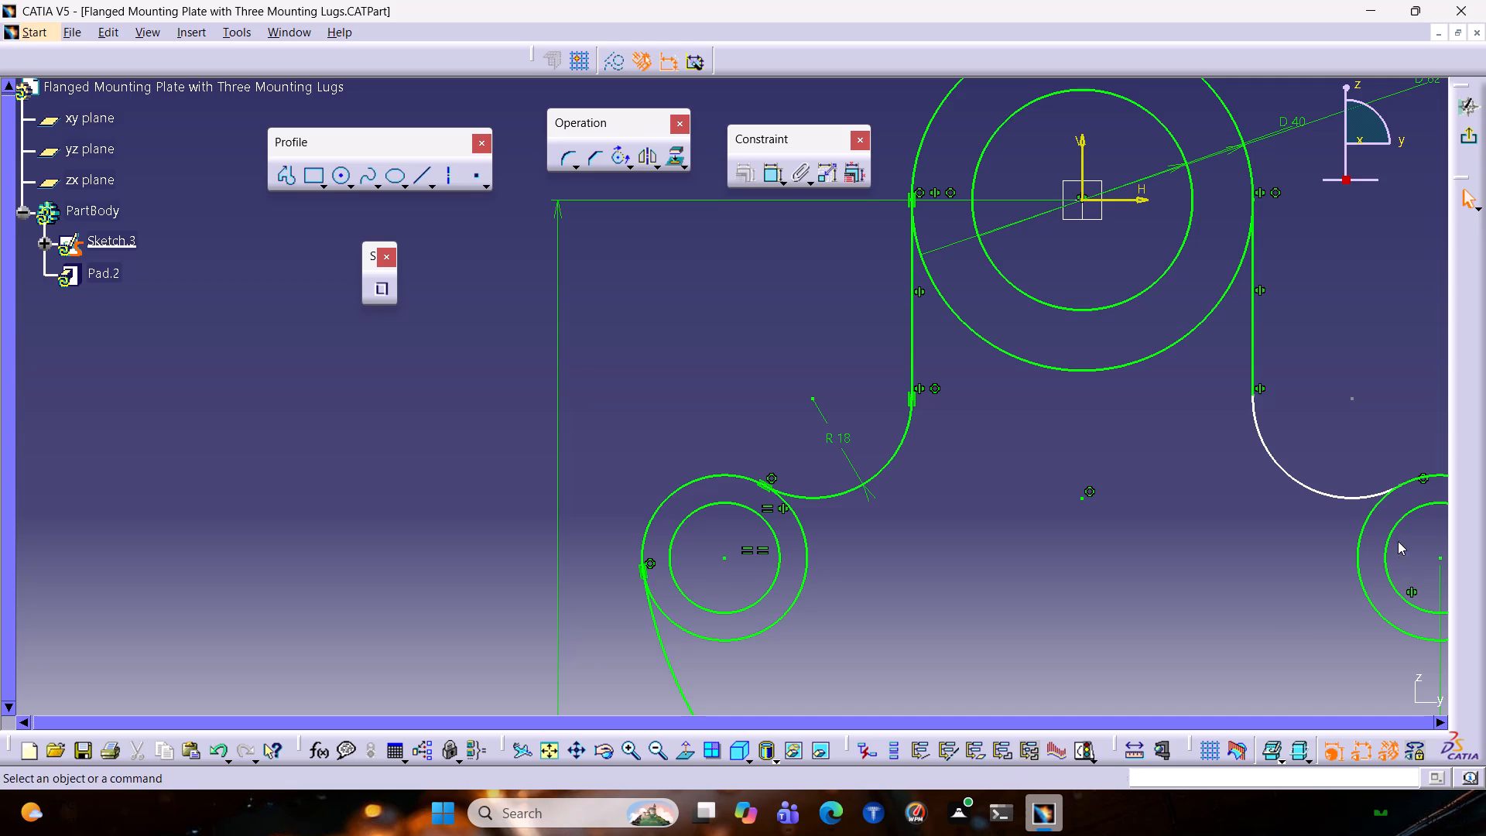
Delete the fillet arc between the right vertical line and the right lug.
middle_drag(1323, 553, 882, 516)
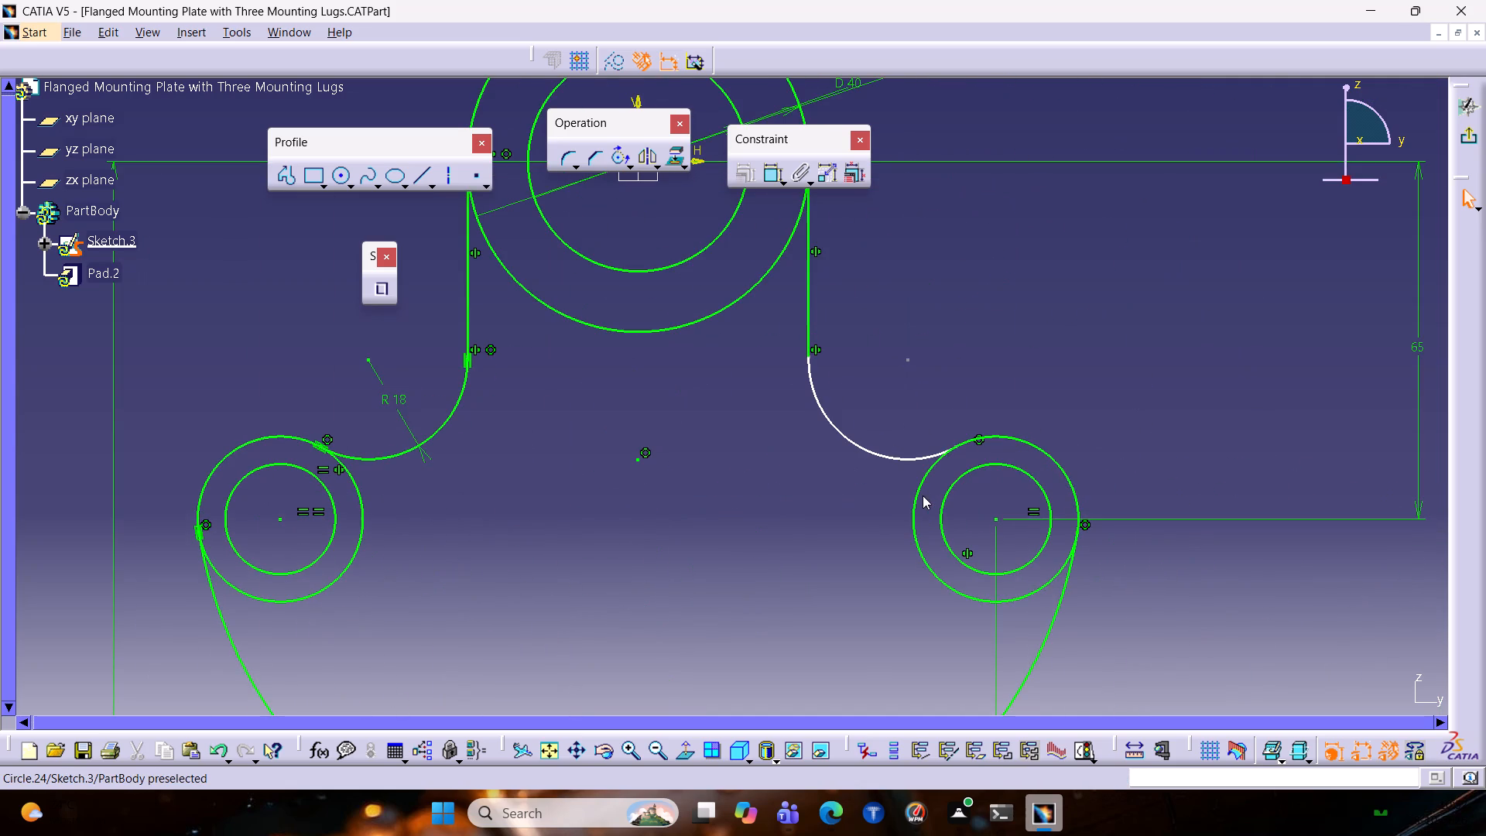
click(908, 458)
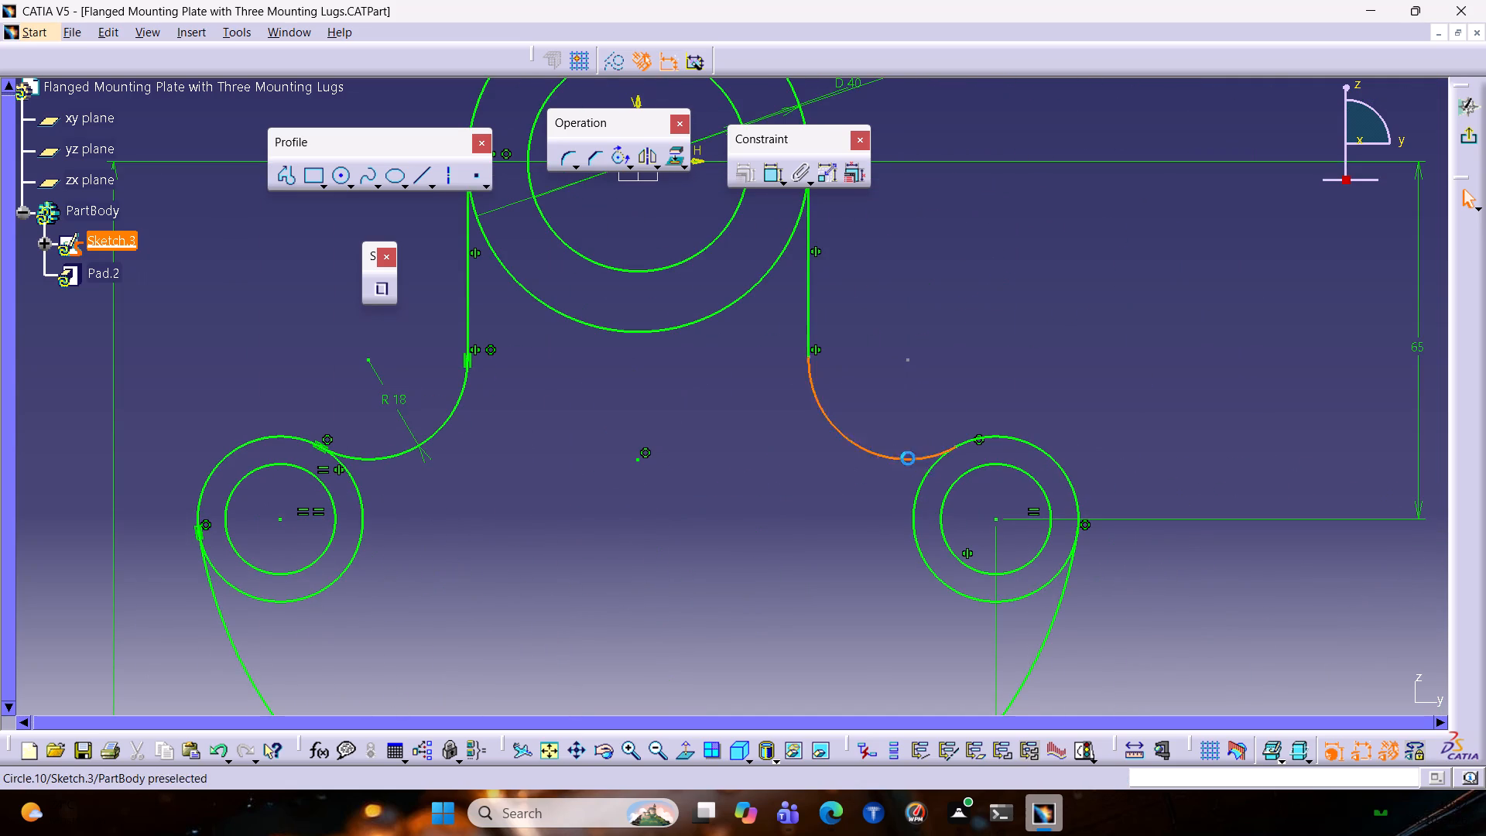
key(Delete)
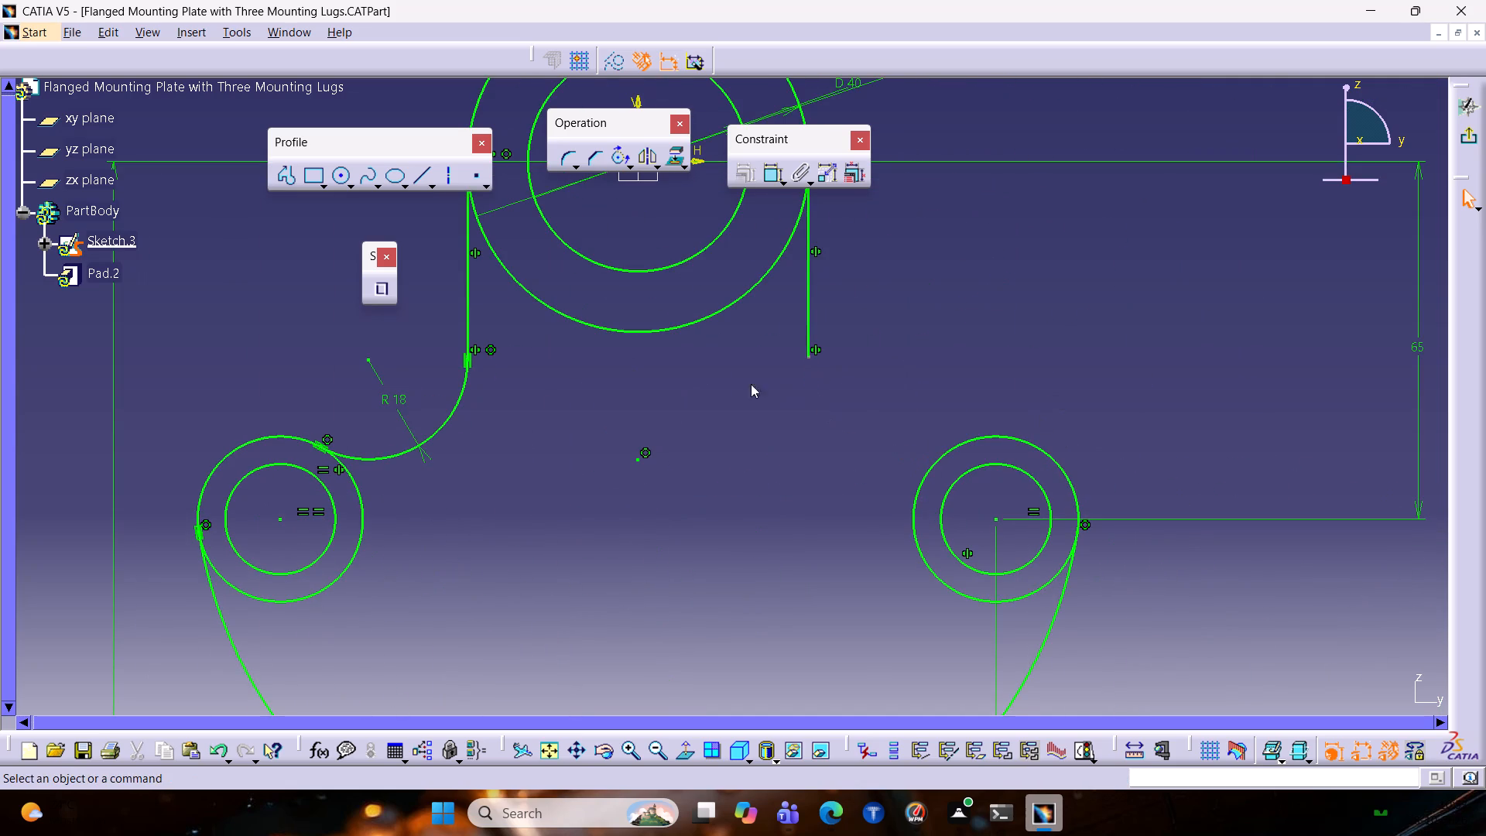
Mirror the left fillet arc about the sketch's vertical axis to the right lug.
click(456, 411)
middle_drag(586, 290, 644, 517)
click(646, 161)
click(692, 338)
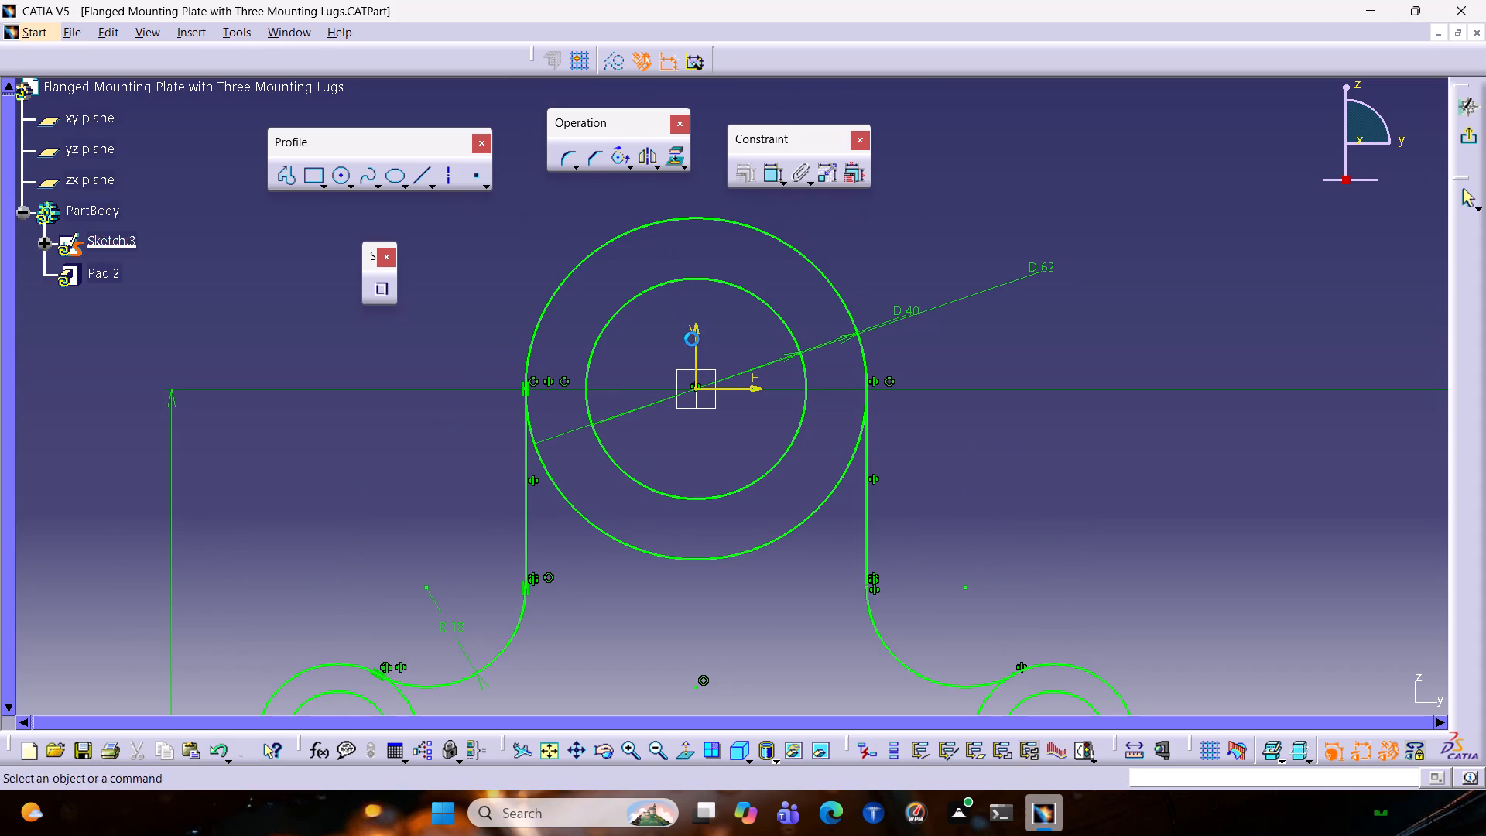
Apply a Coincidence constraint between the right vertical line's lower endpoint and the mirrored fillet's upper endpoint.
middle_drag(741, 641, 871, 119)
middle_drag(940, 169, 942, 635)
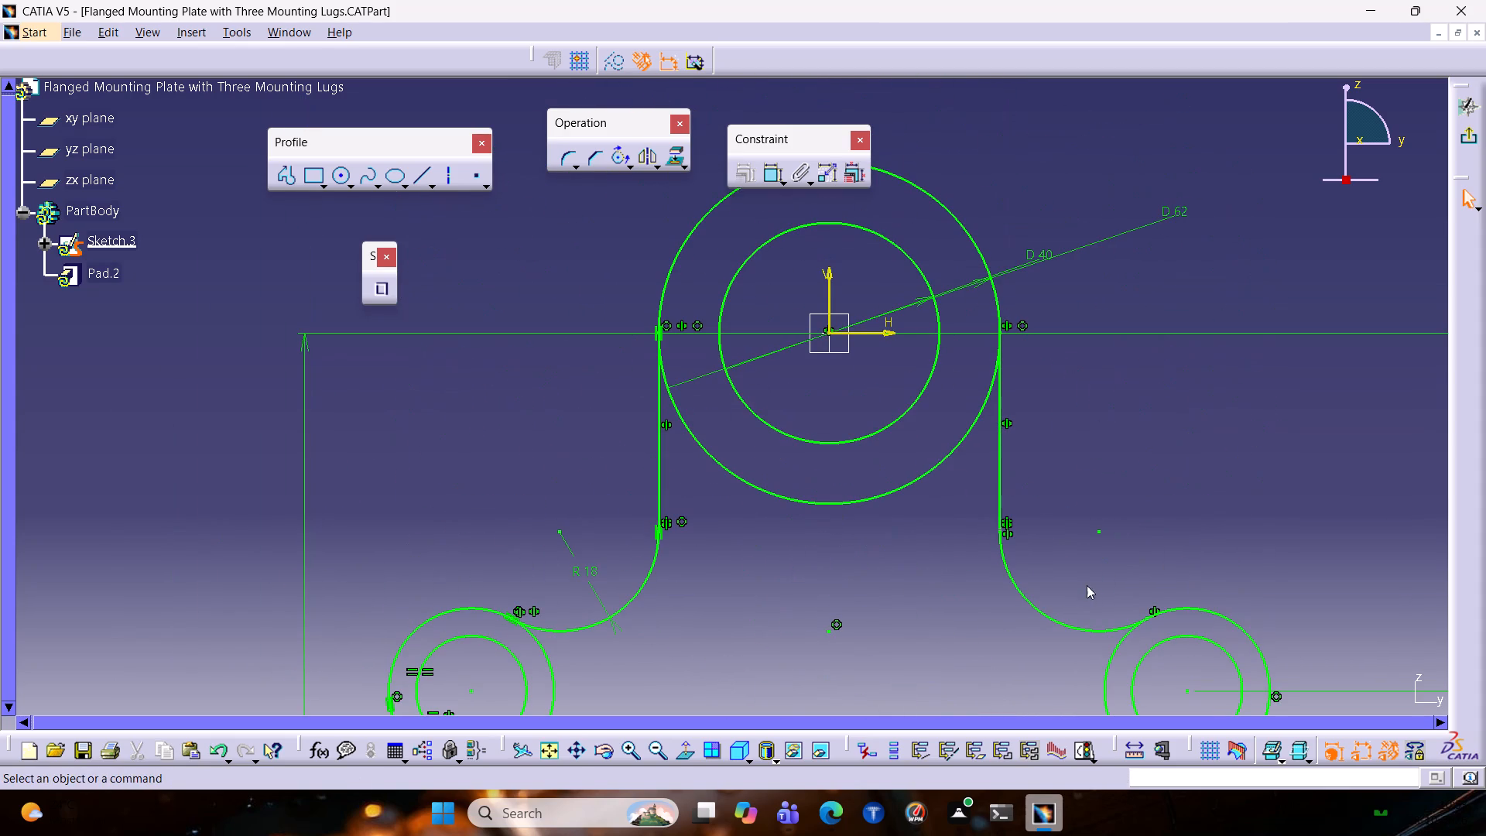
drag(996, 533, 1002, 580)
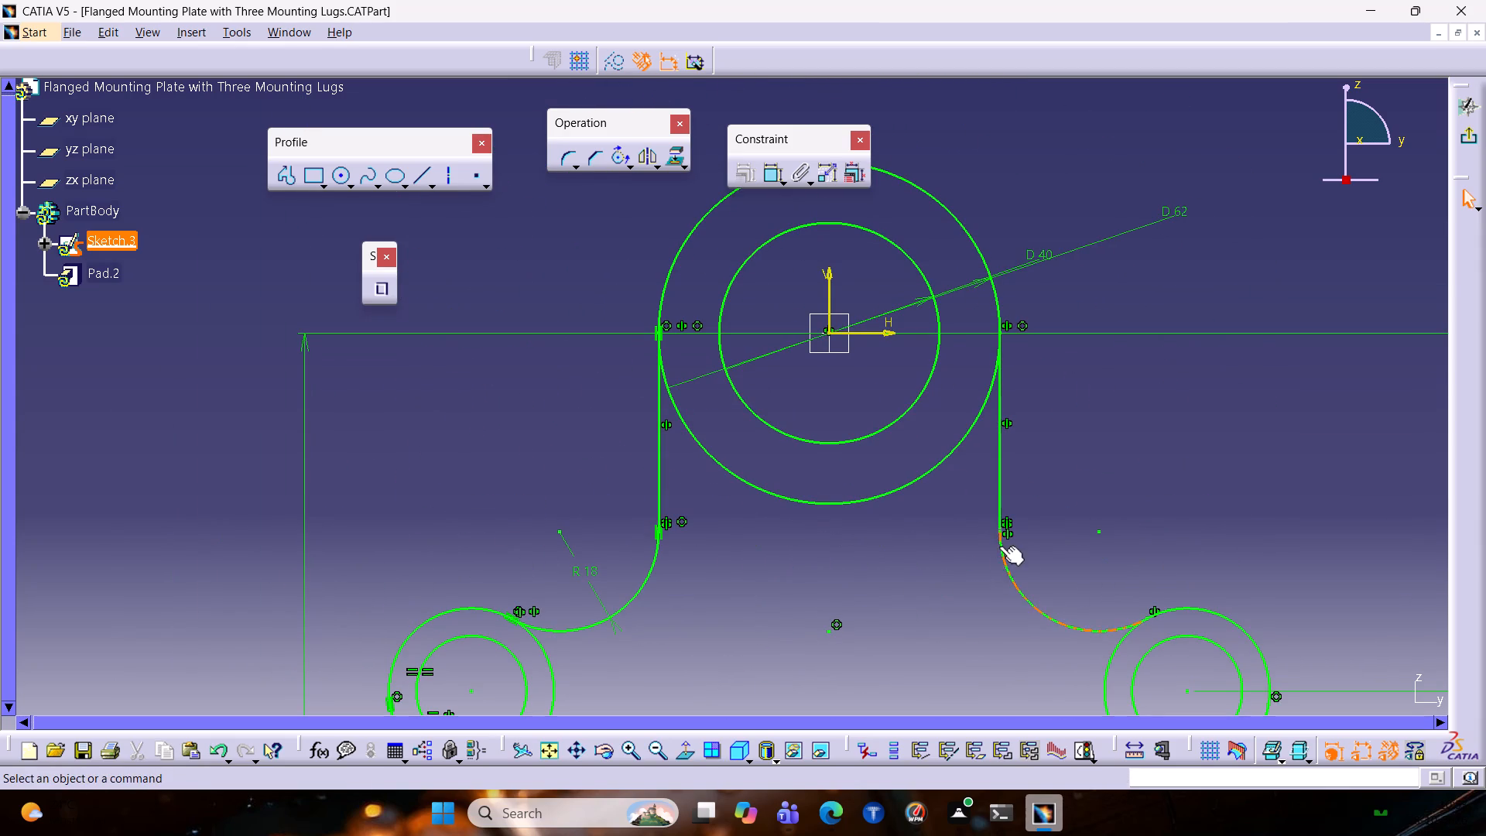
drag(999, 545, 1002, 580)
ctrl+middle_drag(926, 637, 1001, 511)
middle_drag(1068, 600, 0, 215)
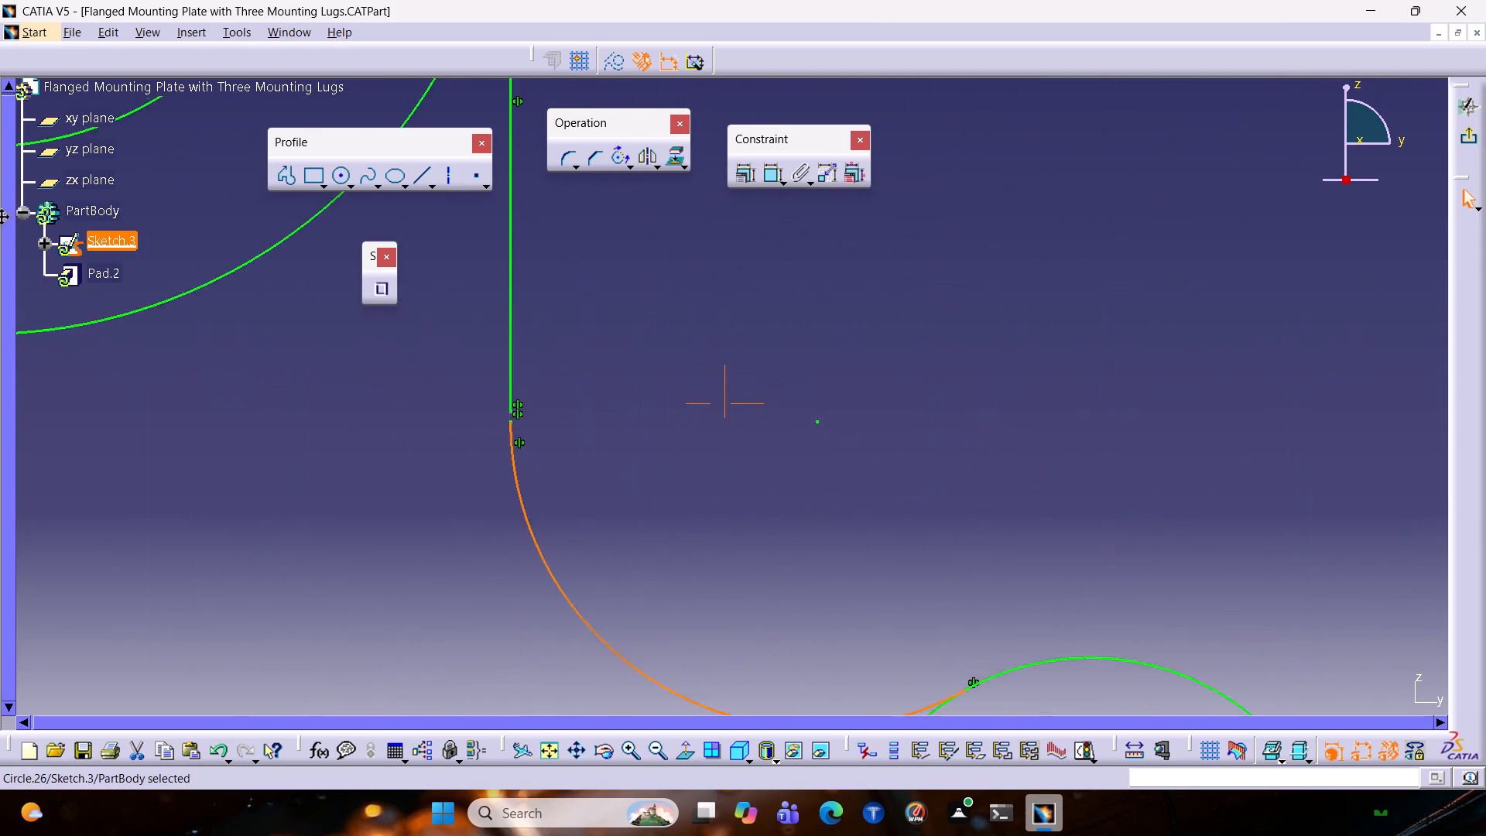
middle_drag(0, 215, 149, 329)
click(657, 531)
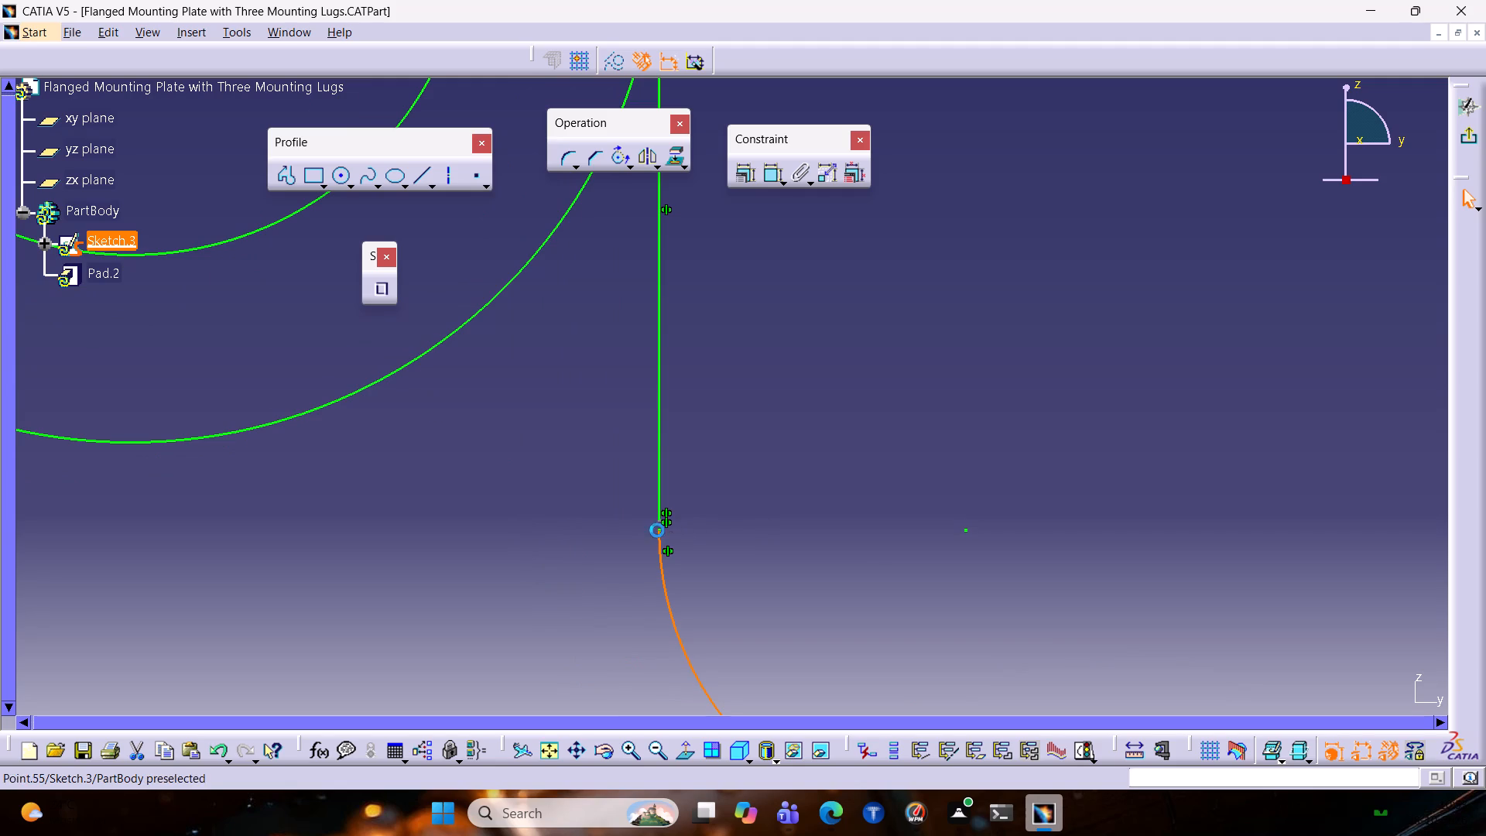
ctrl+click(657, 521)
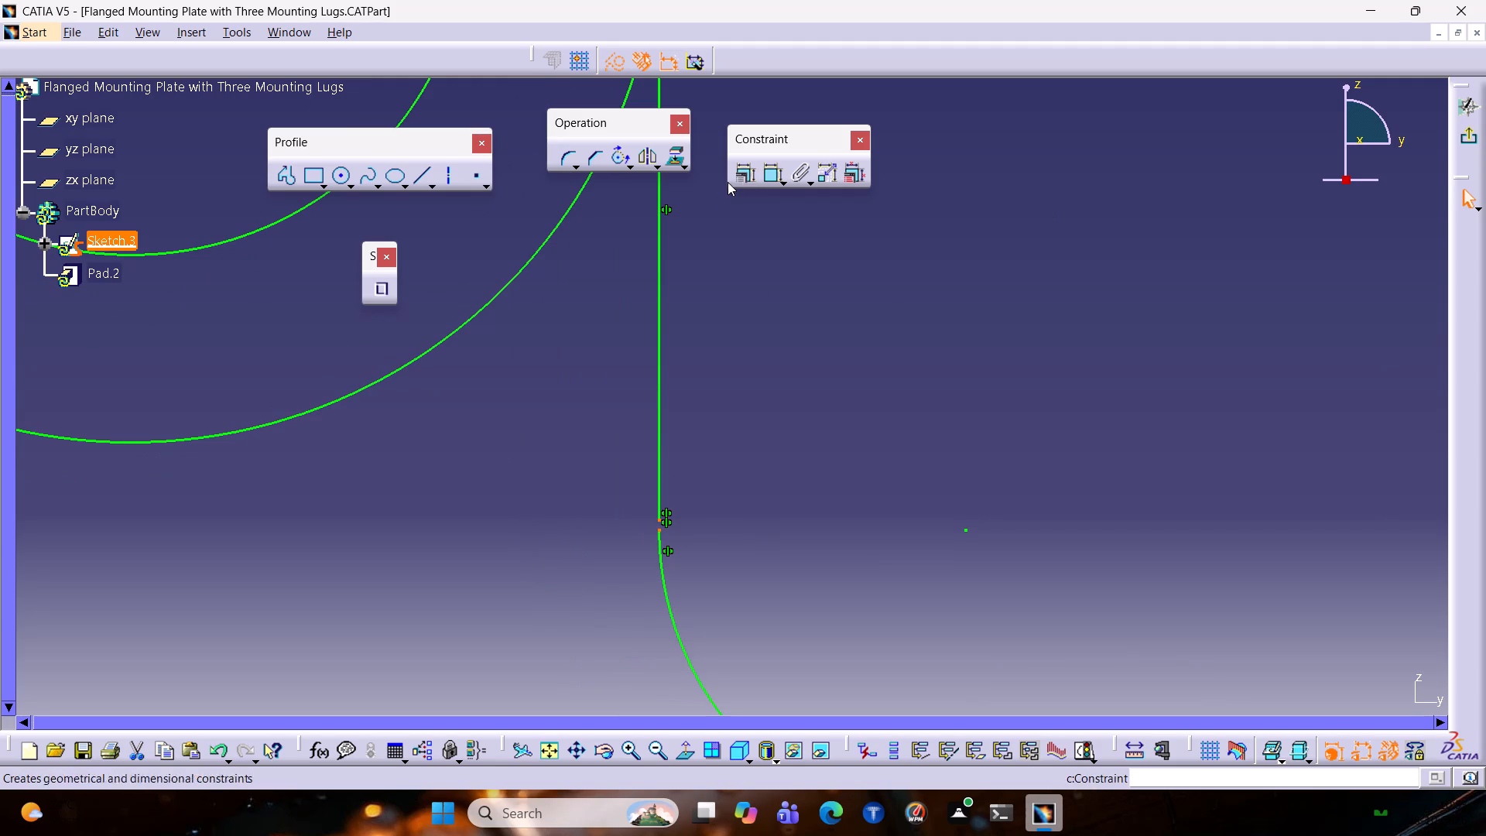
double_click(740, 174)
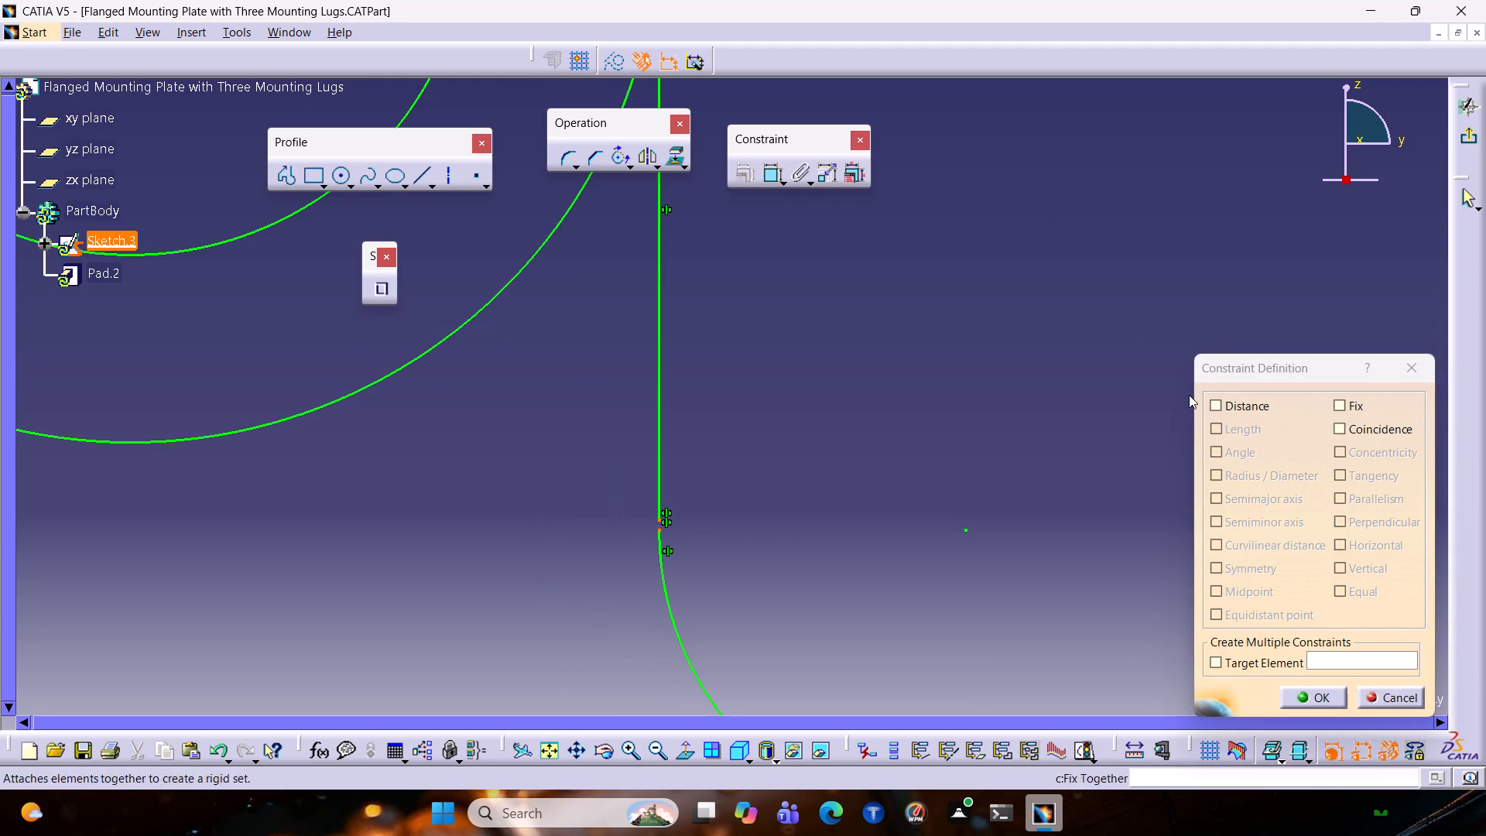
click(1347, 426)
click(1310, 703)
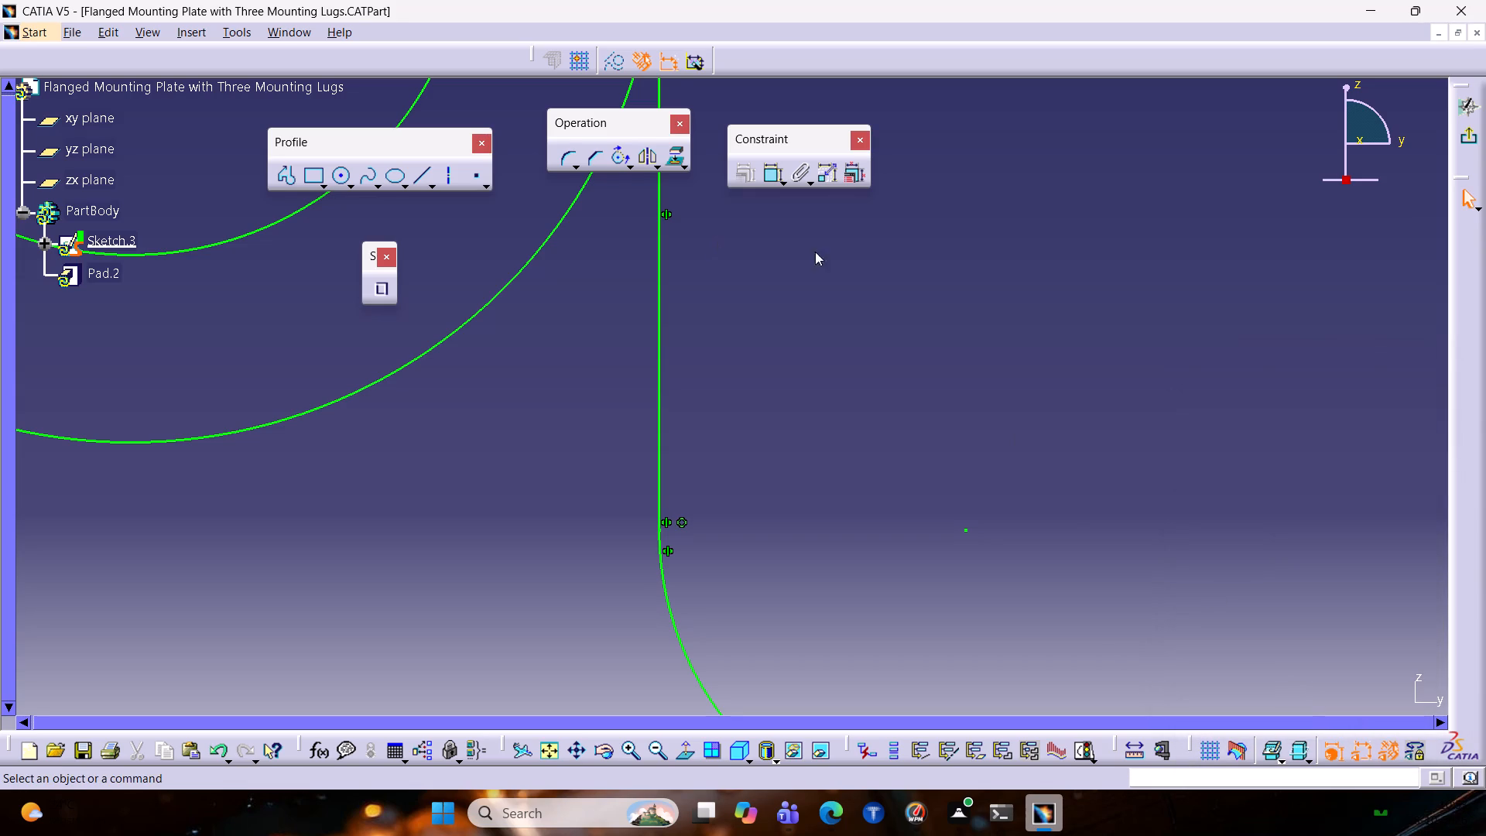
Break the central boss's outer circle and the left and right lugs' outer circles at the plate outline with Quick Trim.
ctrl+middle_drag(841, 290, 800, 424)
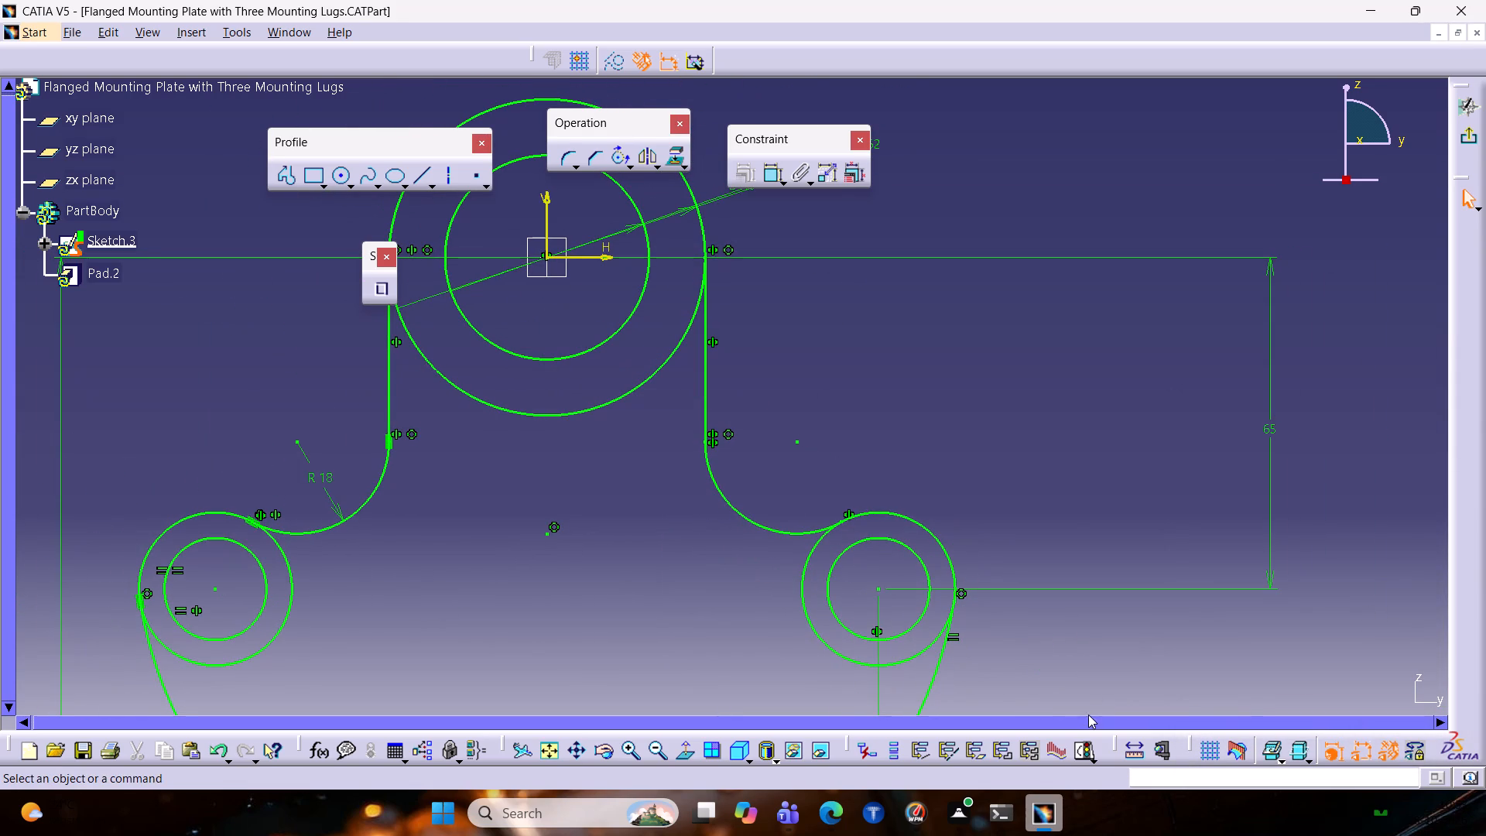
ctrl+middle_drag(651, 436, 628, 514)
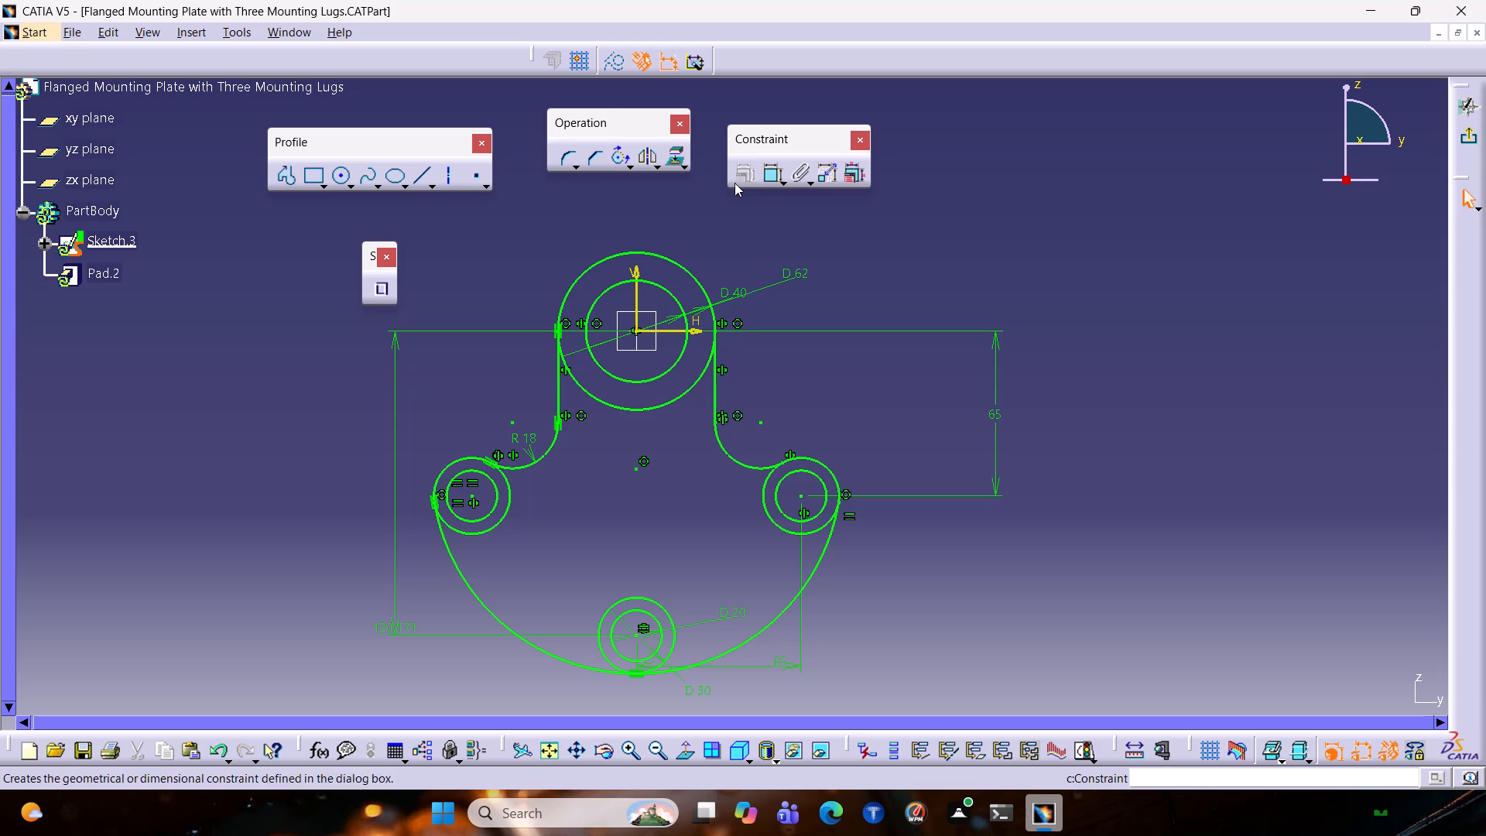
double_click(627, 161)
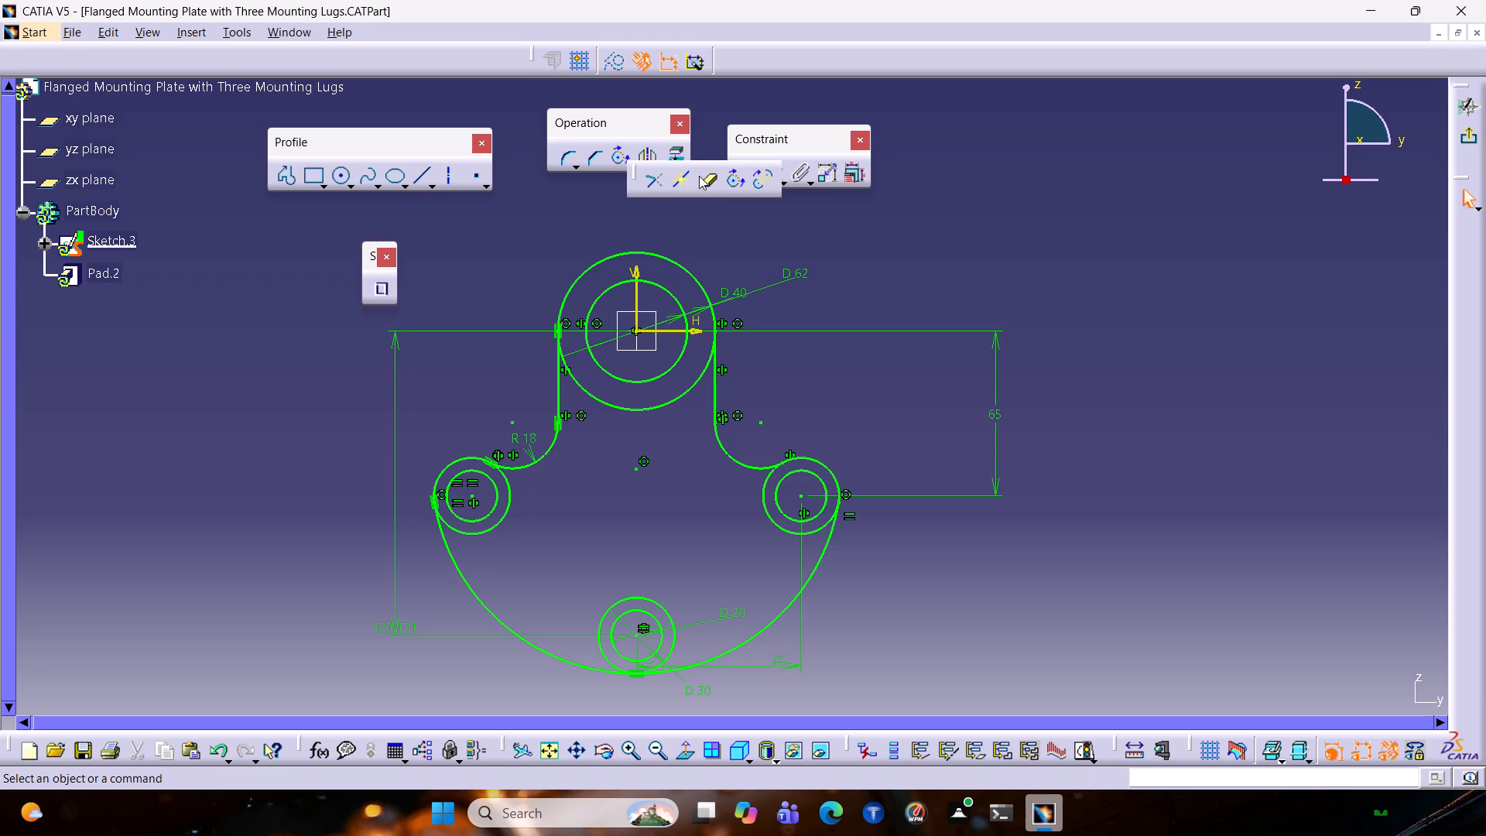
click(700, 175)
double_click(707, 177)
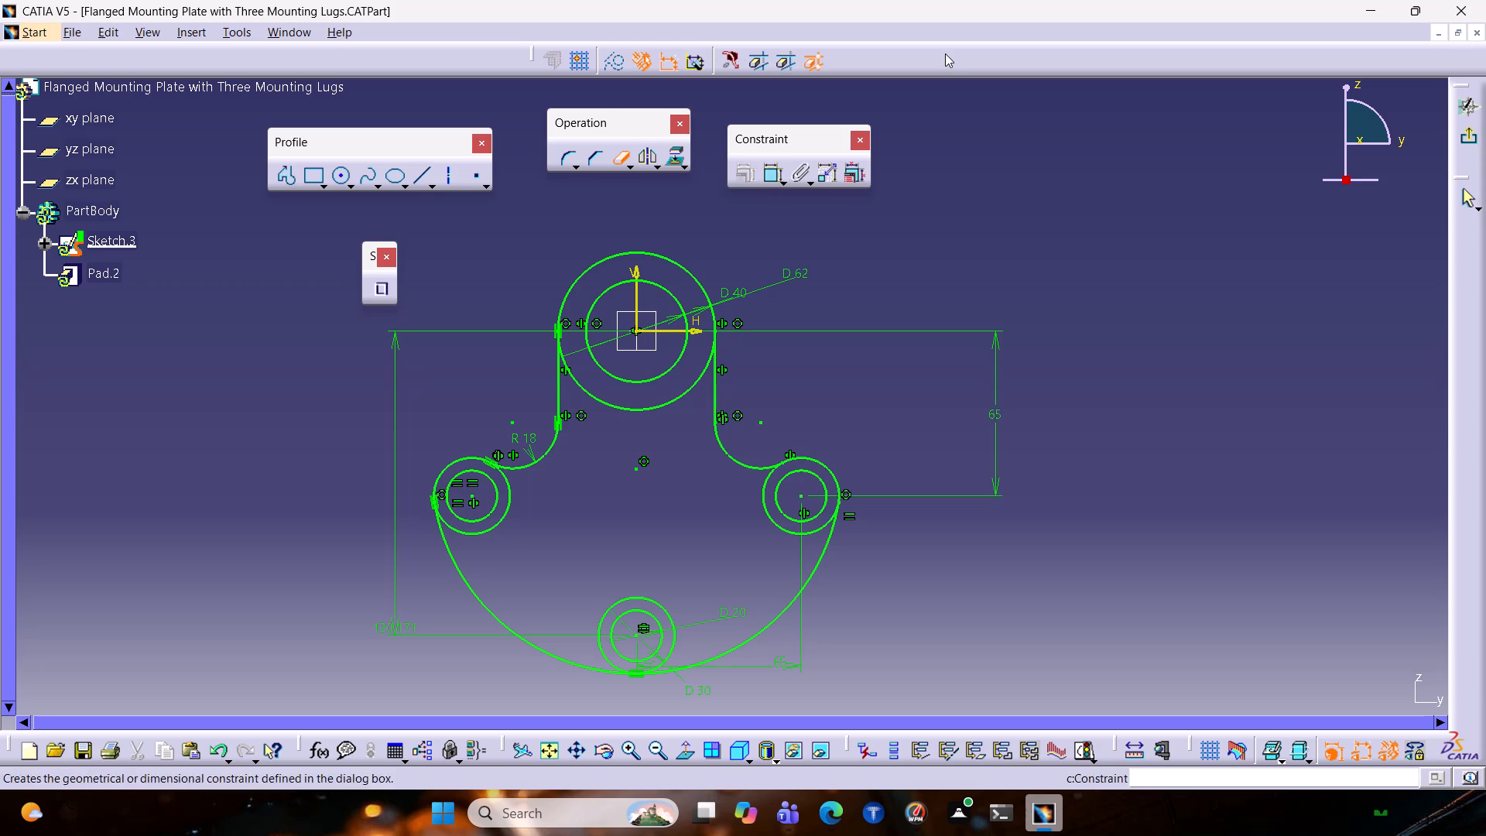
click(594, 400)
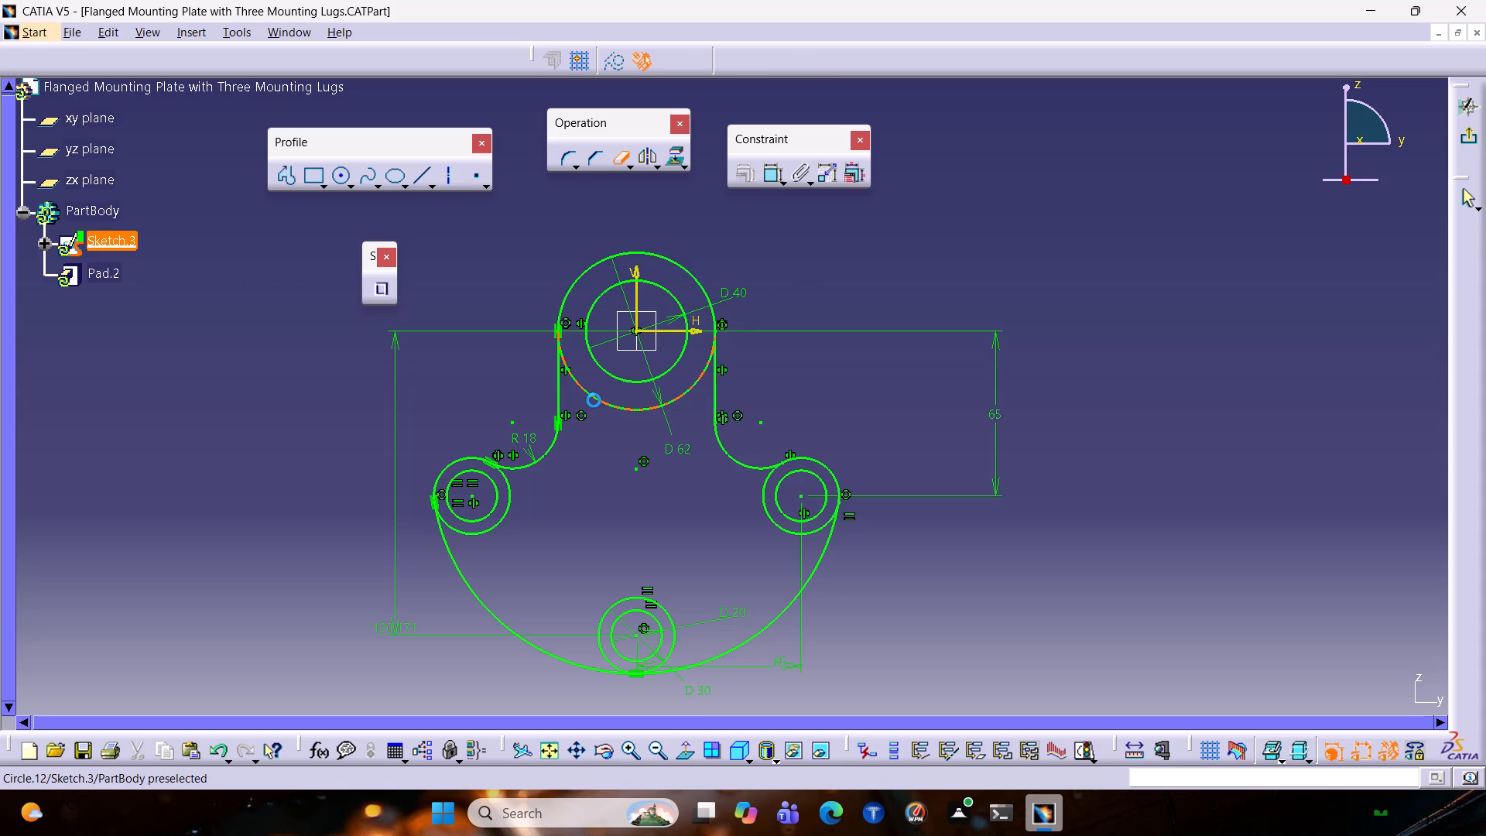
click(502, 521)
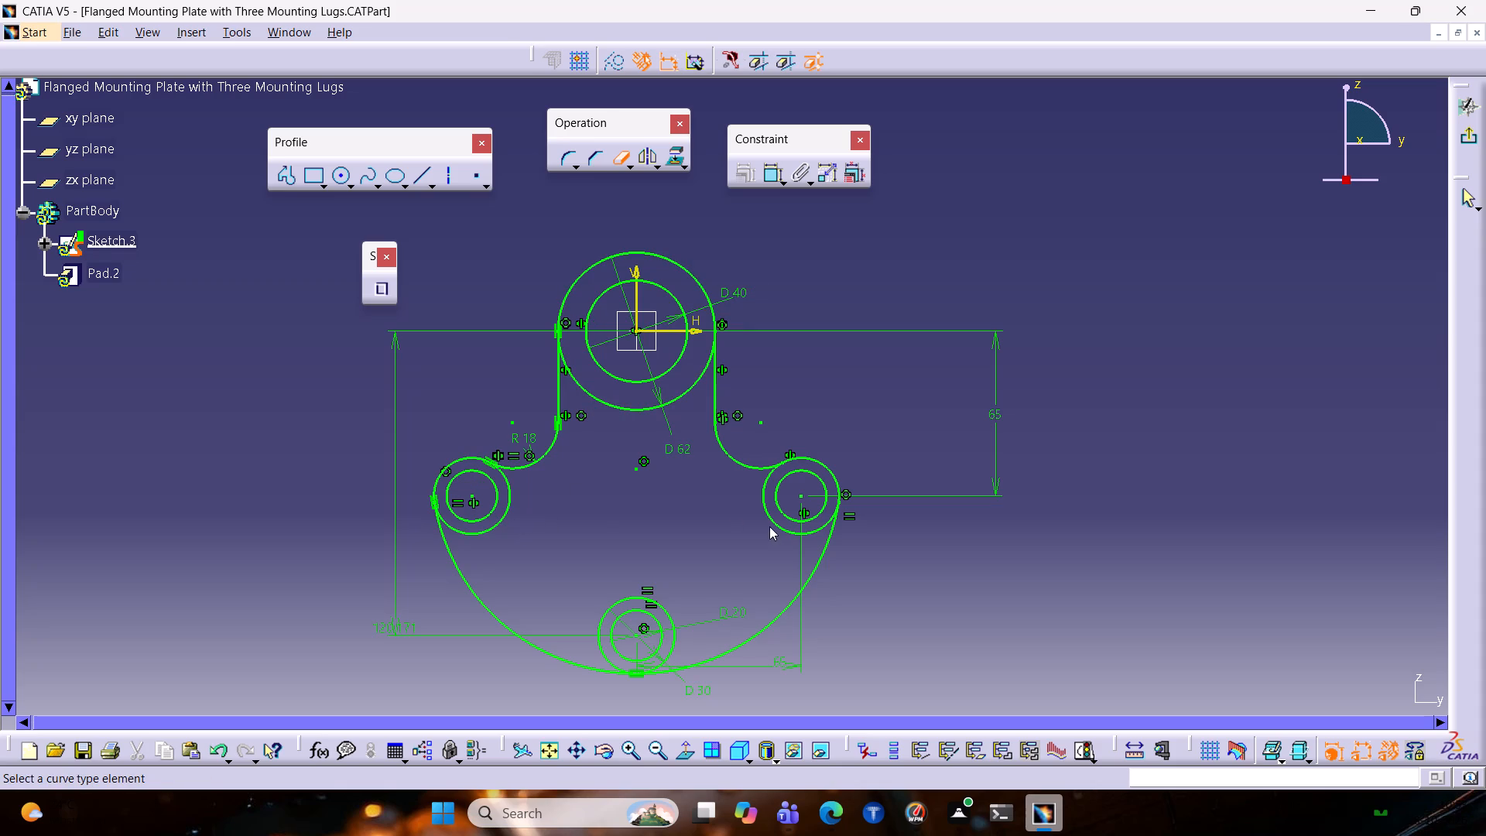
click(776, 517)
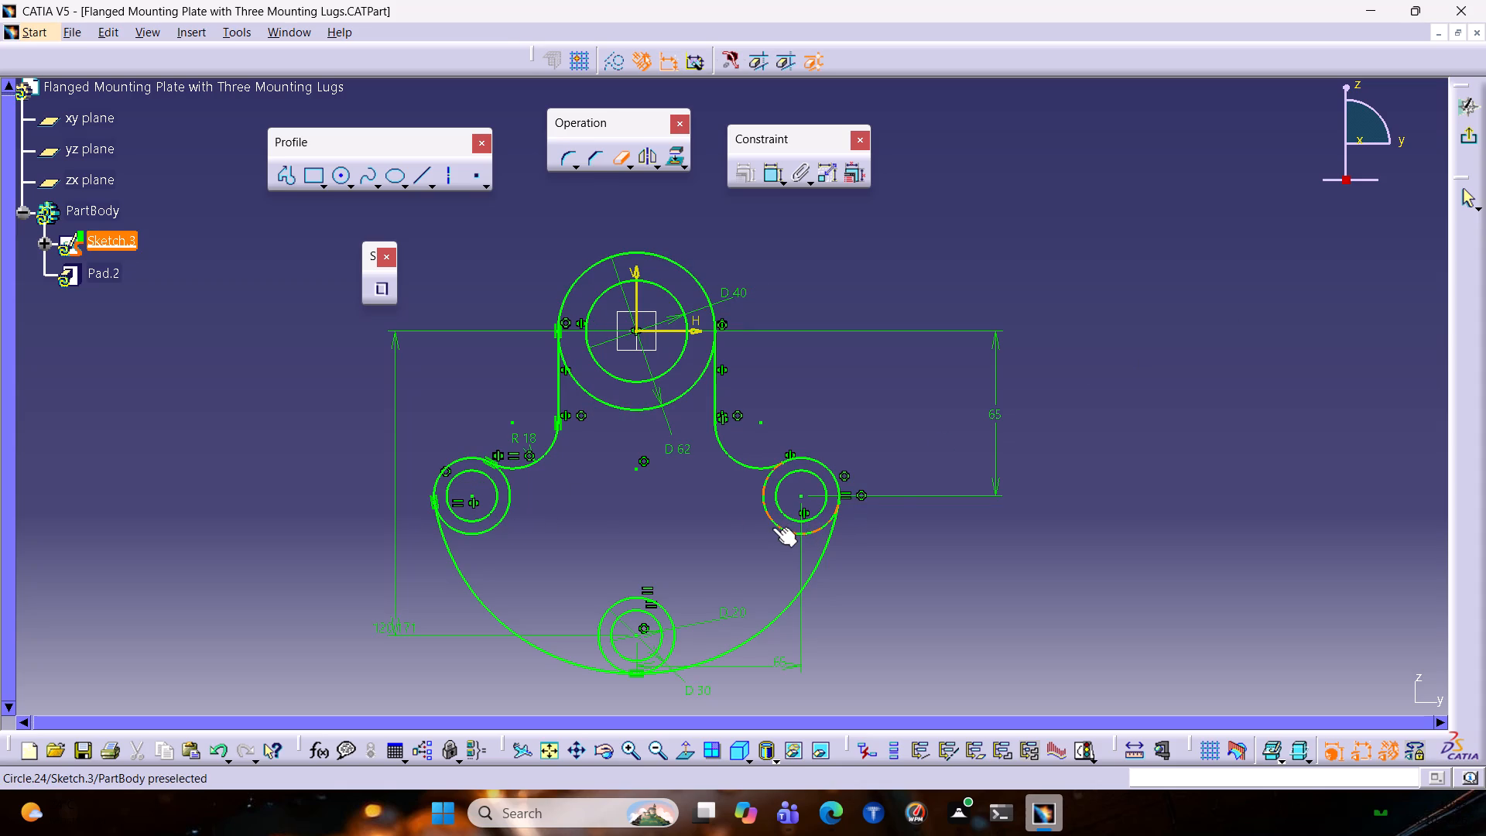
Exit Sketch.3 and close the update diagnosis without editing or deleting Pad.2.
click(1467, 132)
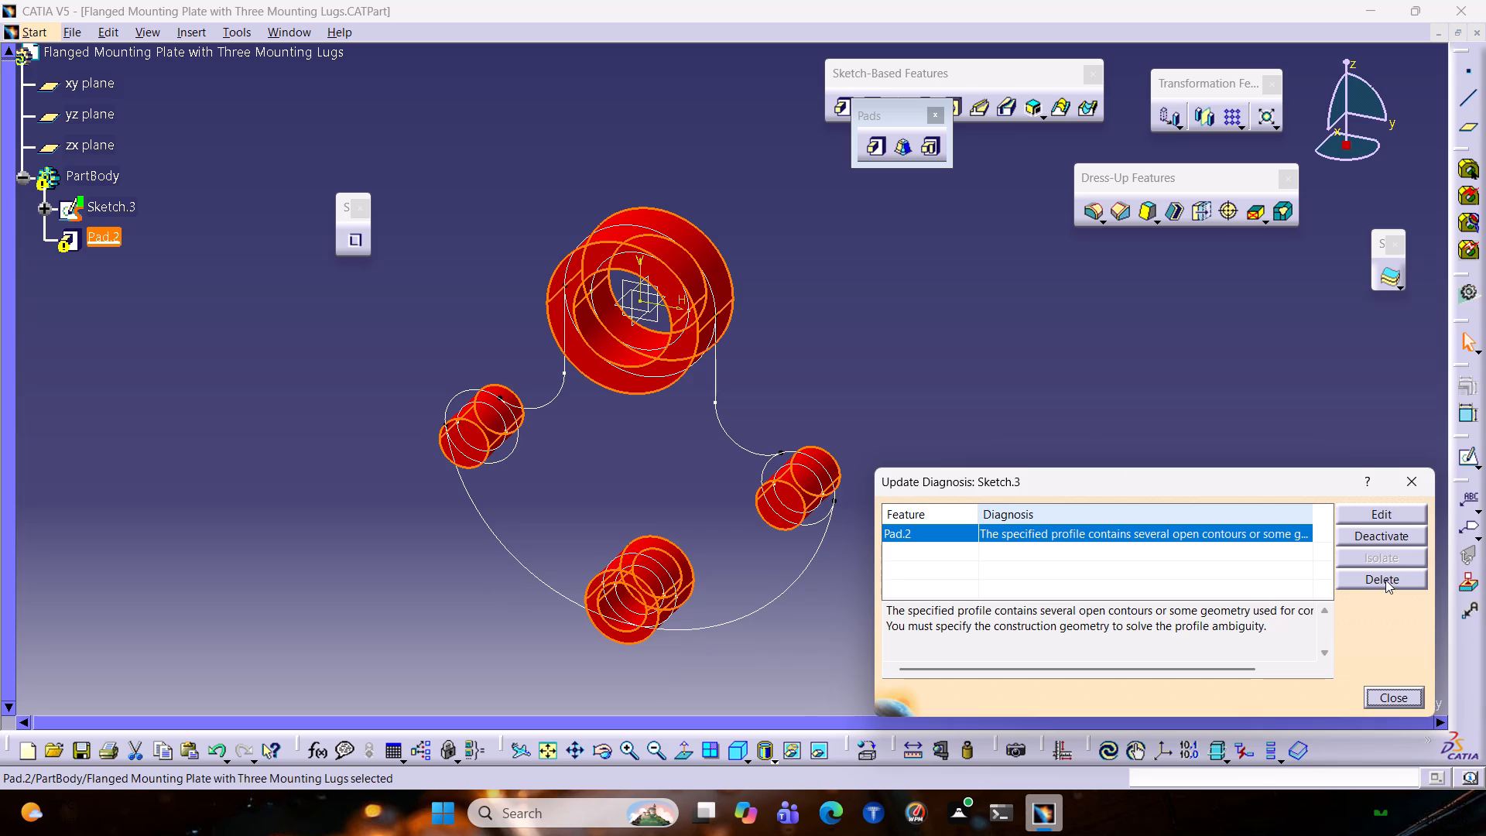
click(1406, 479)
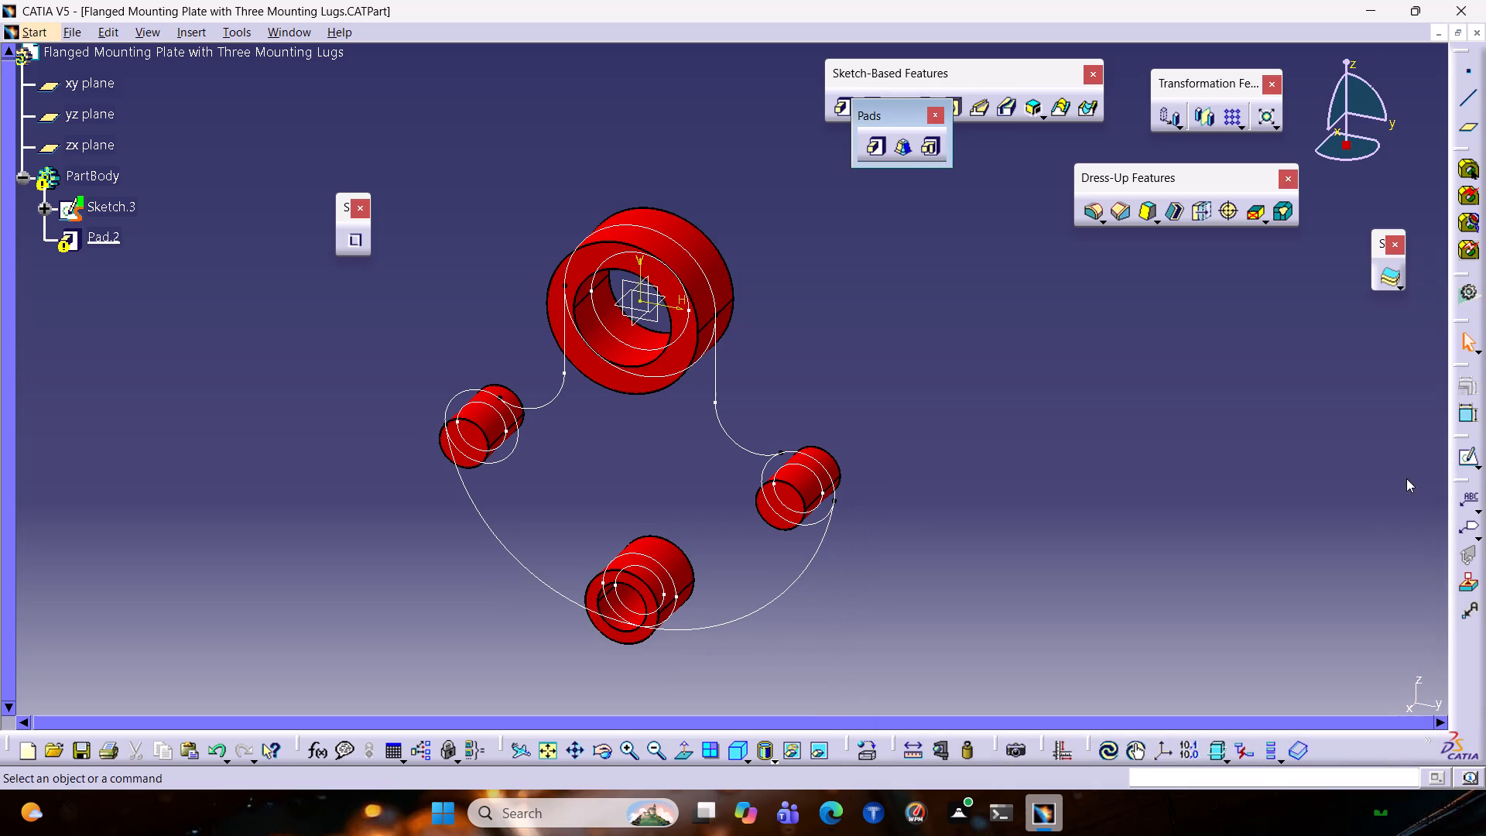
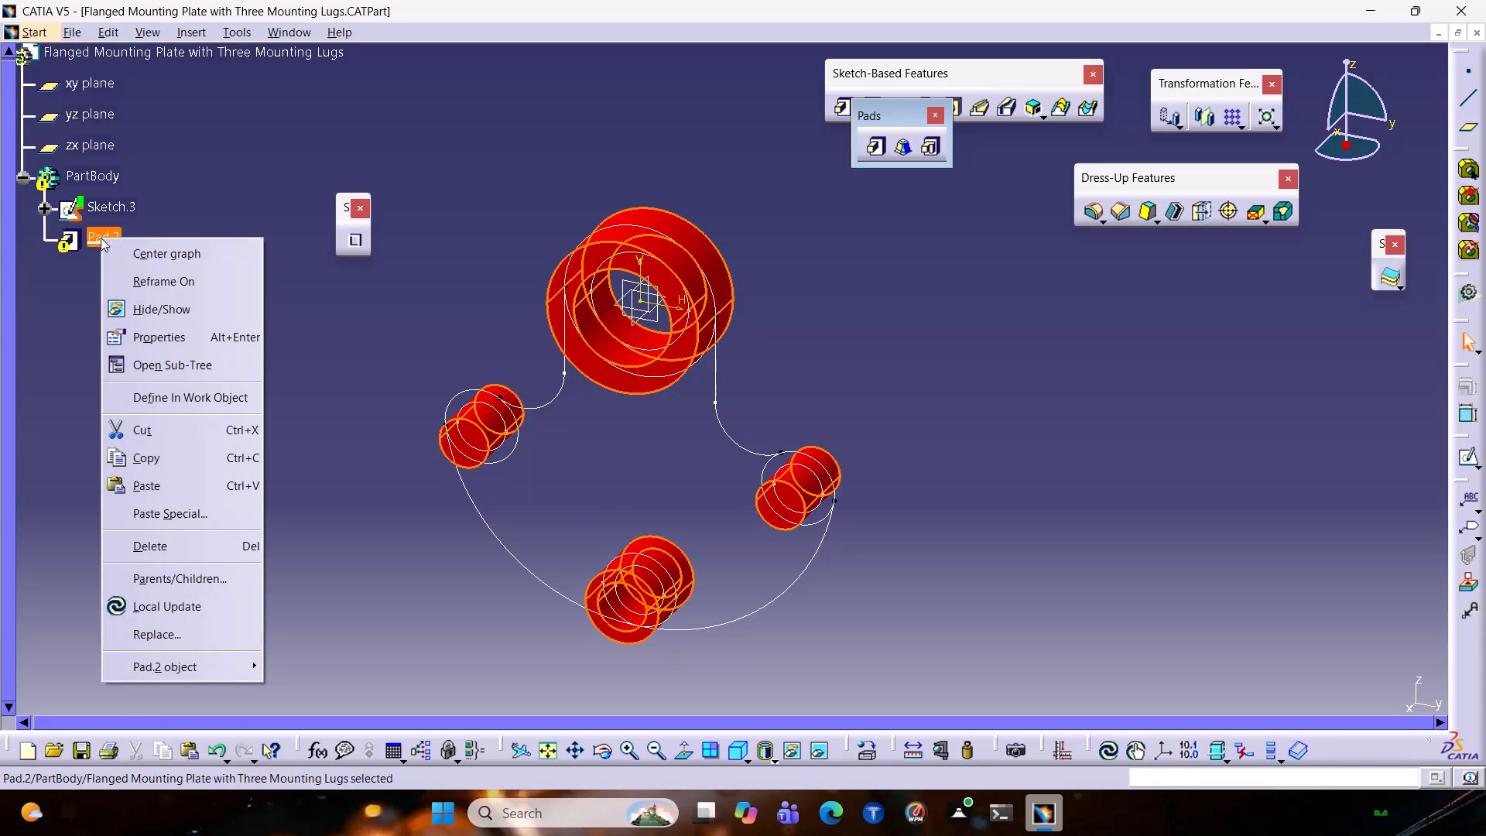
Delete Pad.2 from the PartBody, keeping its parent Sketch.3.
click(184, 537)
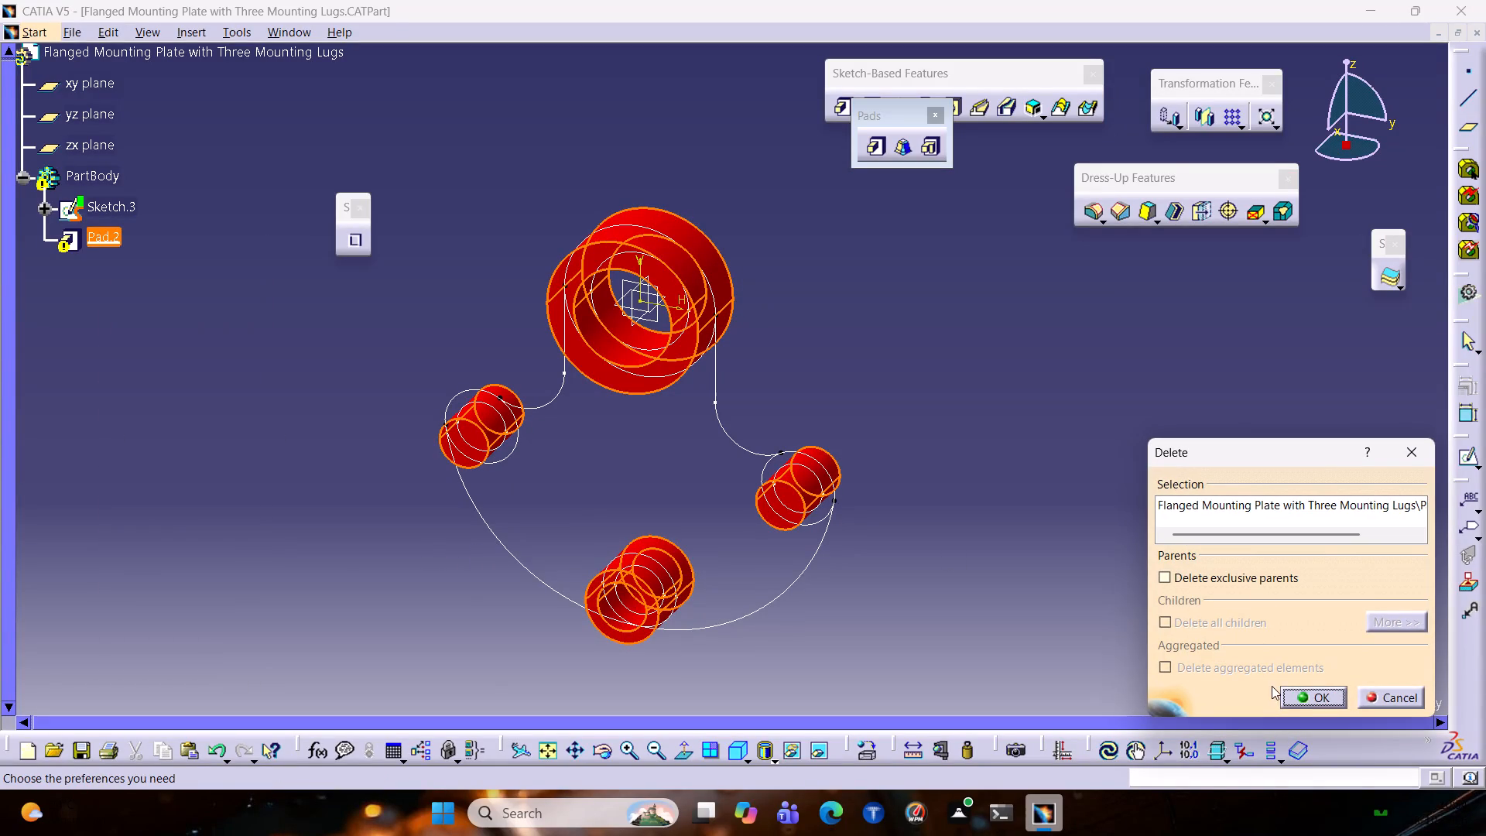
click(1292, 704)
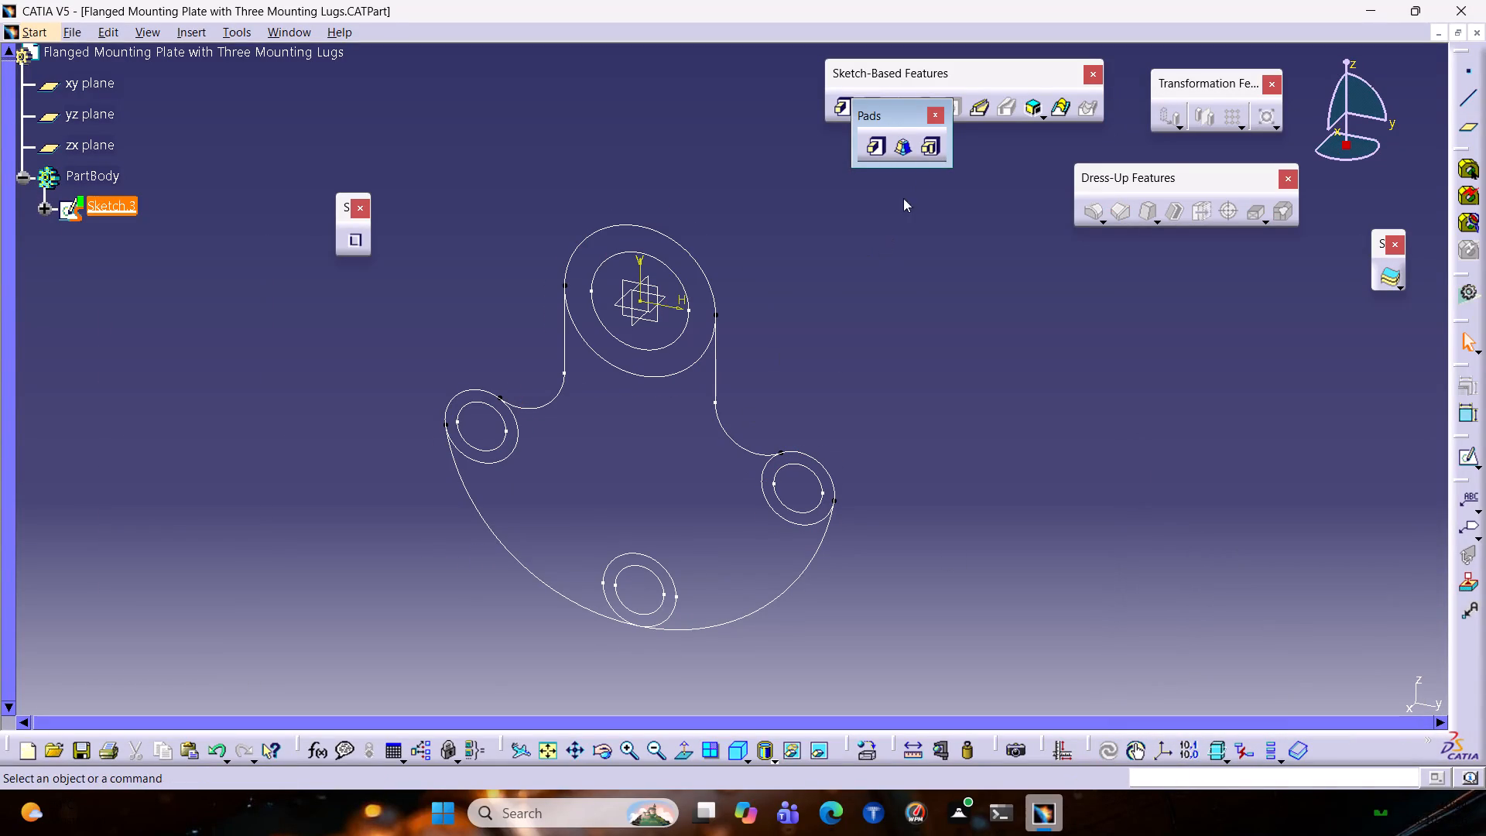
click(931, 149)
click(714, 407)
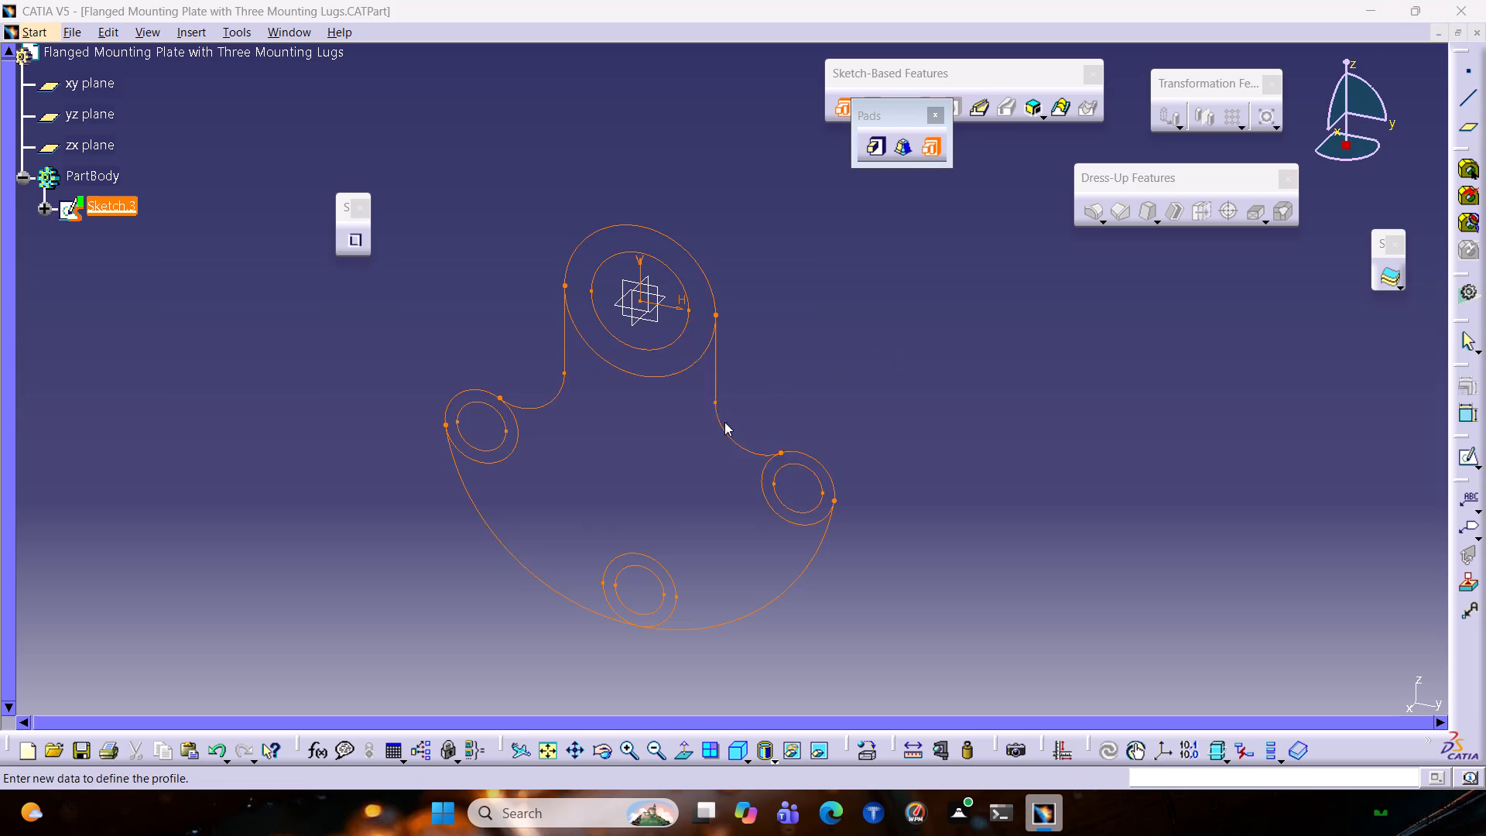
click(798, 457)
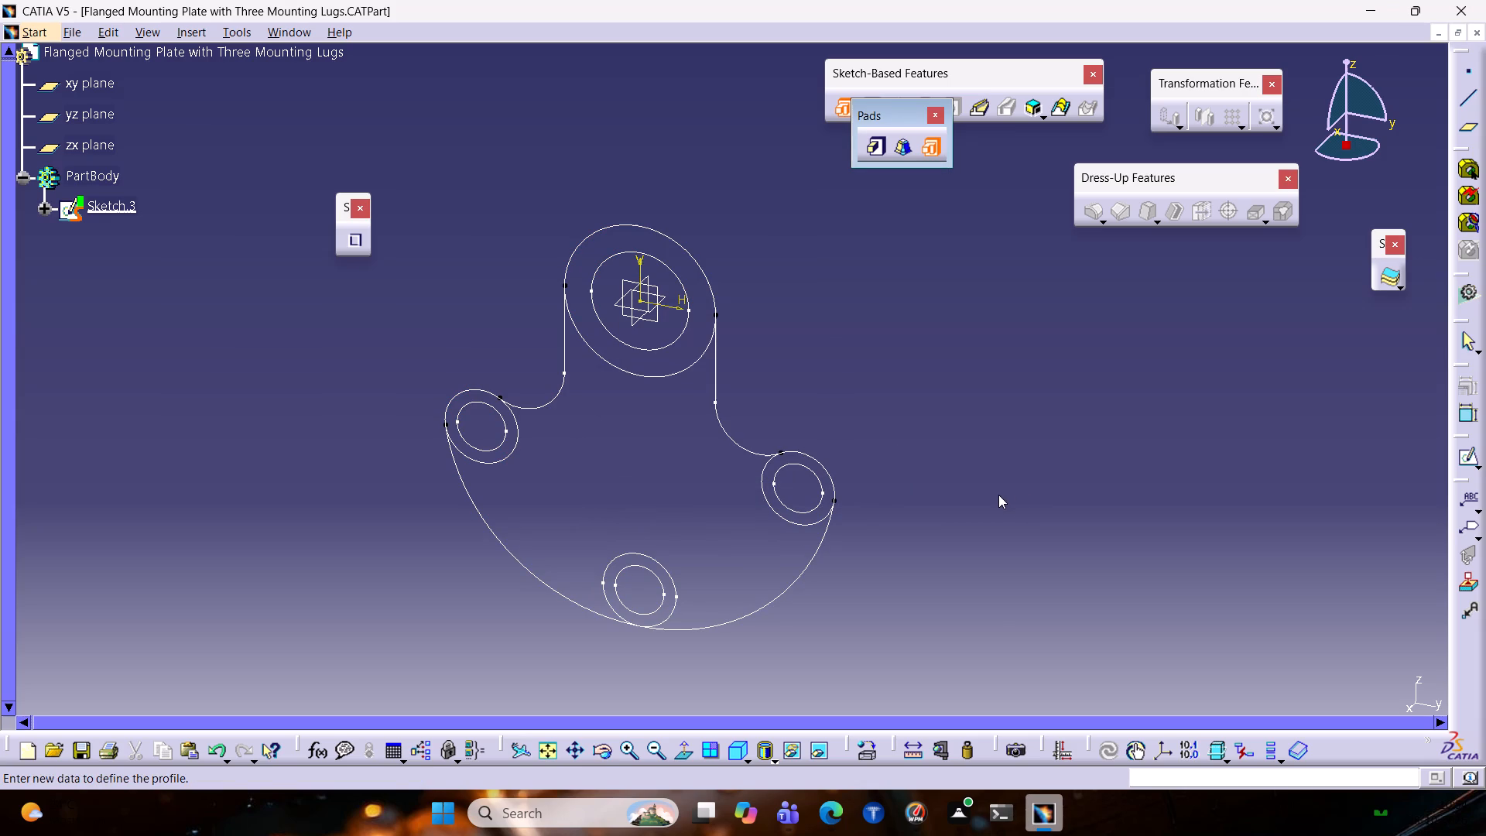
Start a Pad with Sketch.3 sub-elements as its profile: the large lower arc, both vertical side lines and both lug fillets.
click(876, 149)
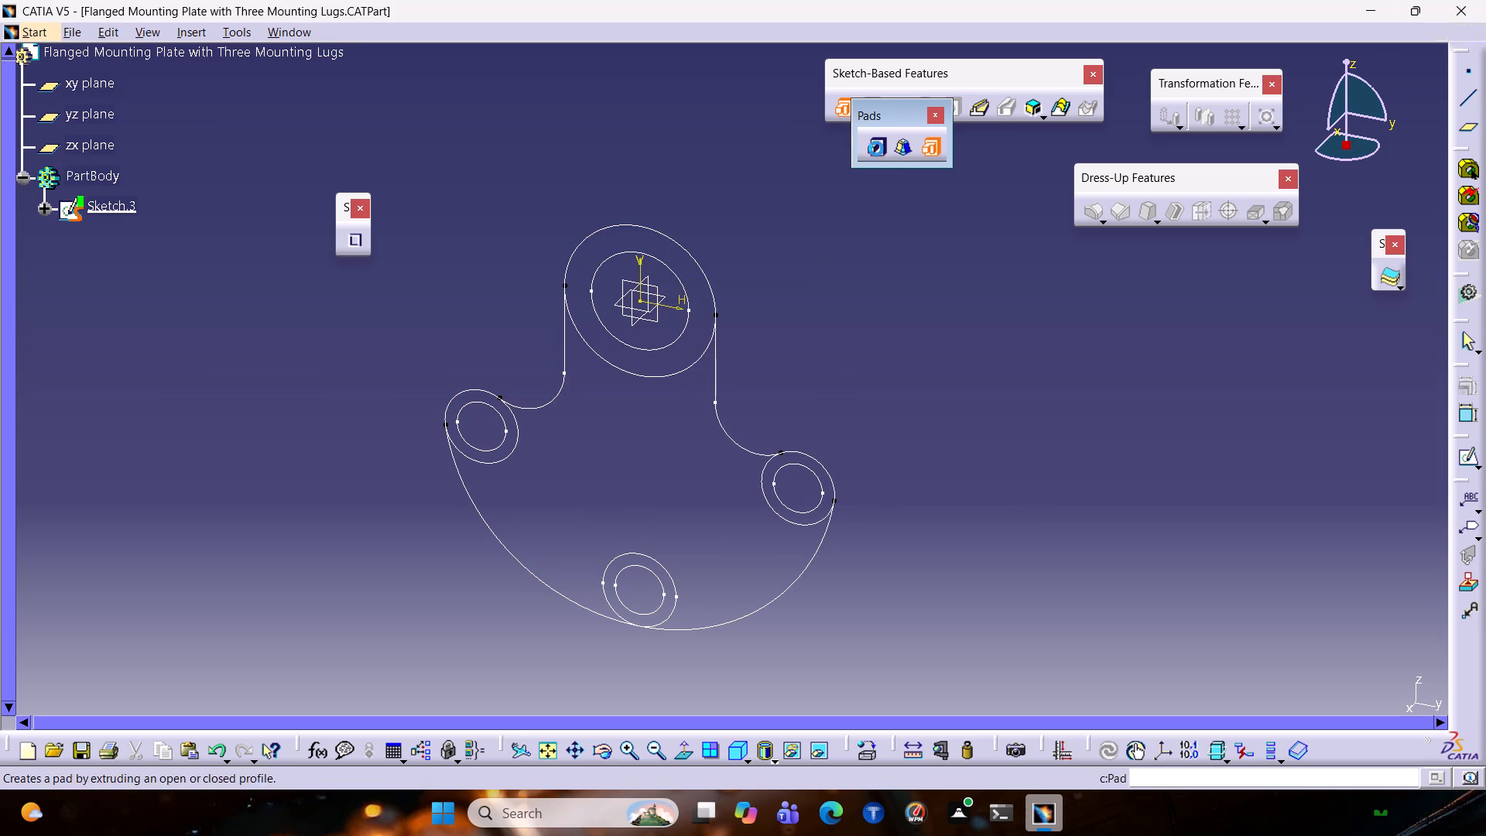
right_click(1286, 518)
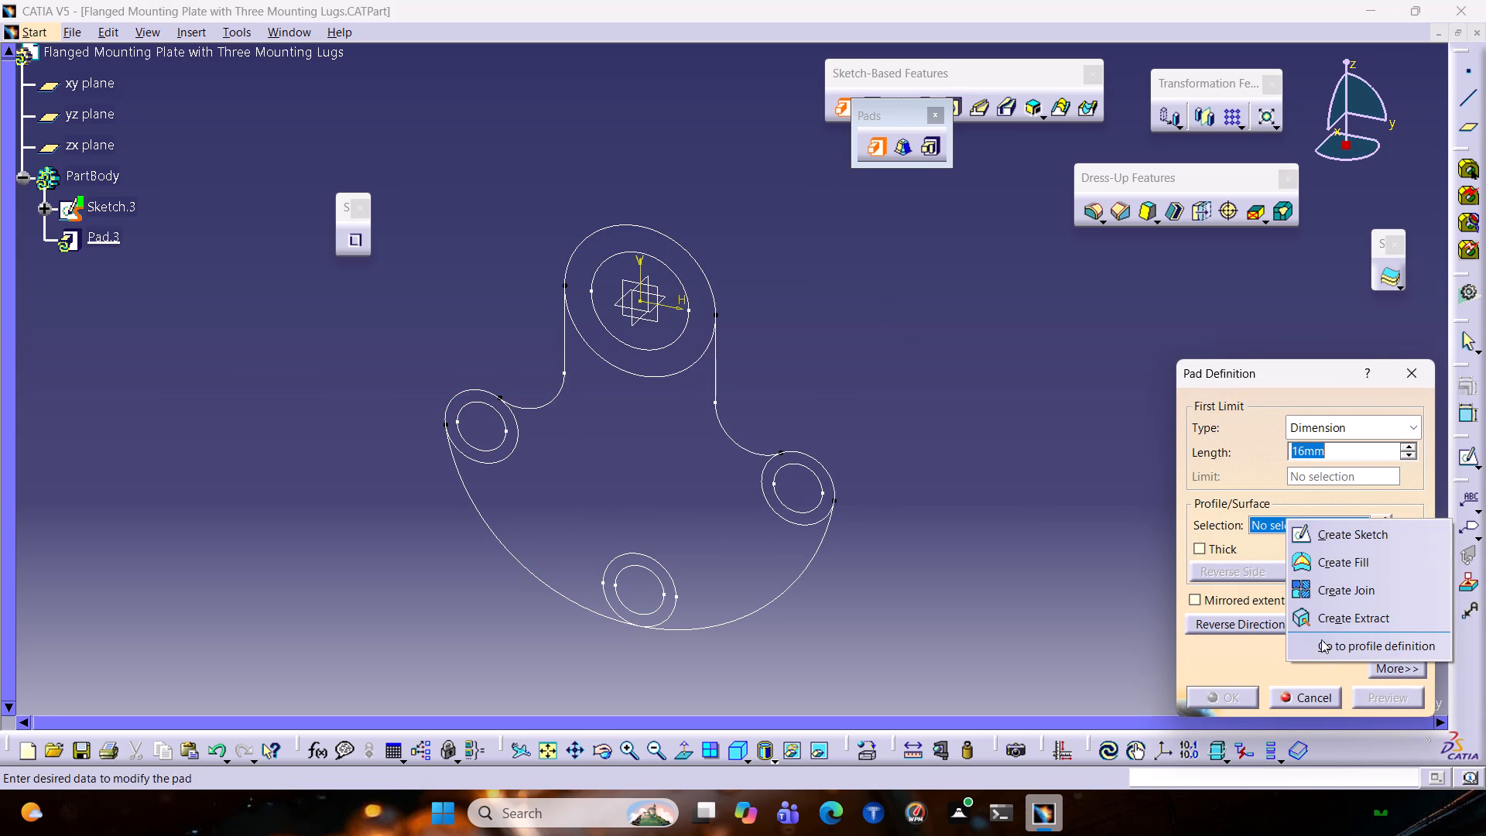
click(1327, 646)
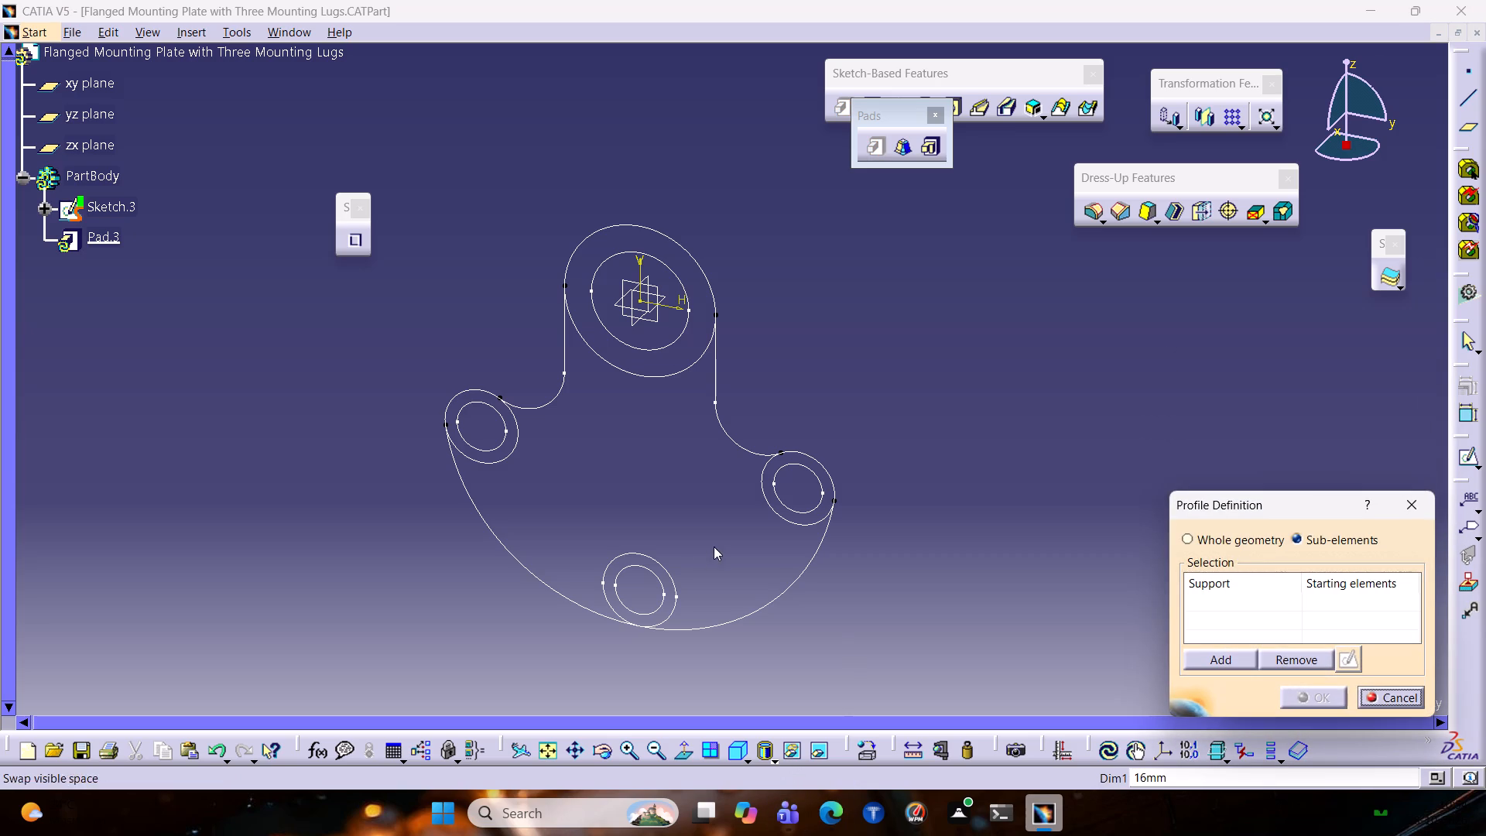
click(714, 623)
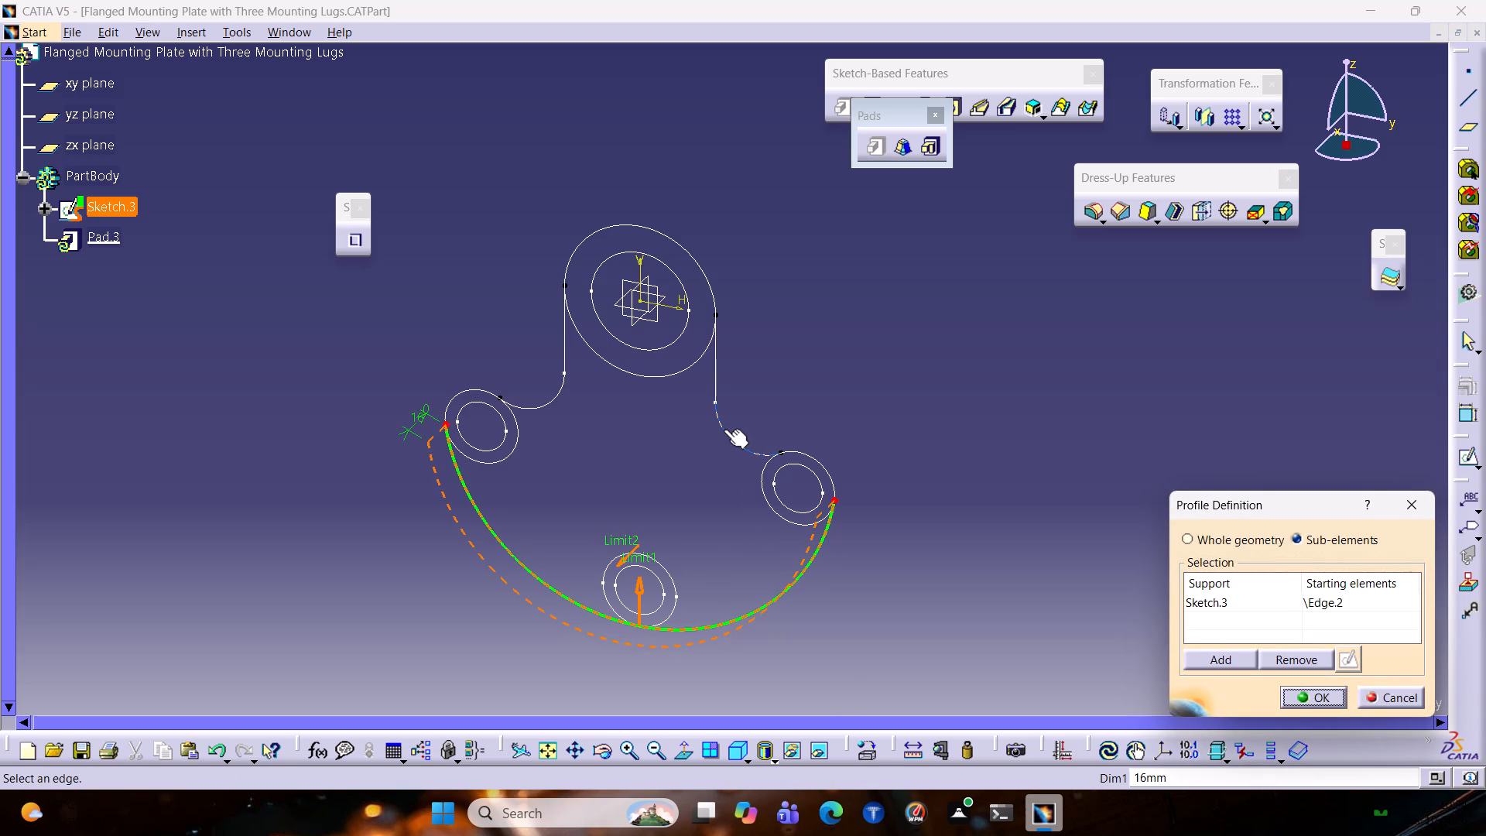
click(724, 428)
click(714, 372)
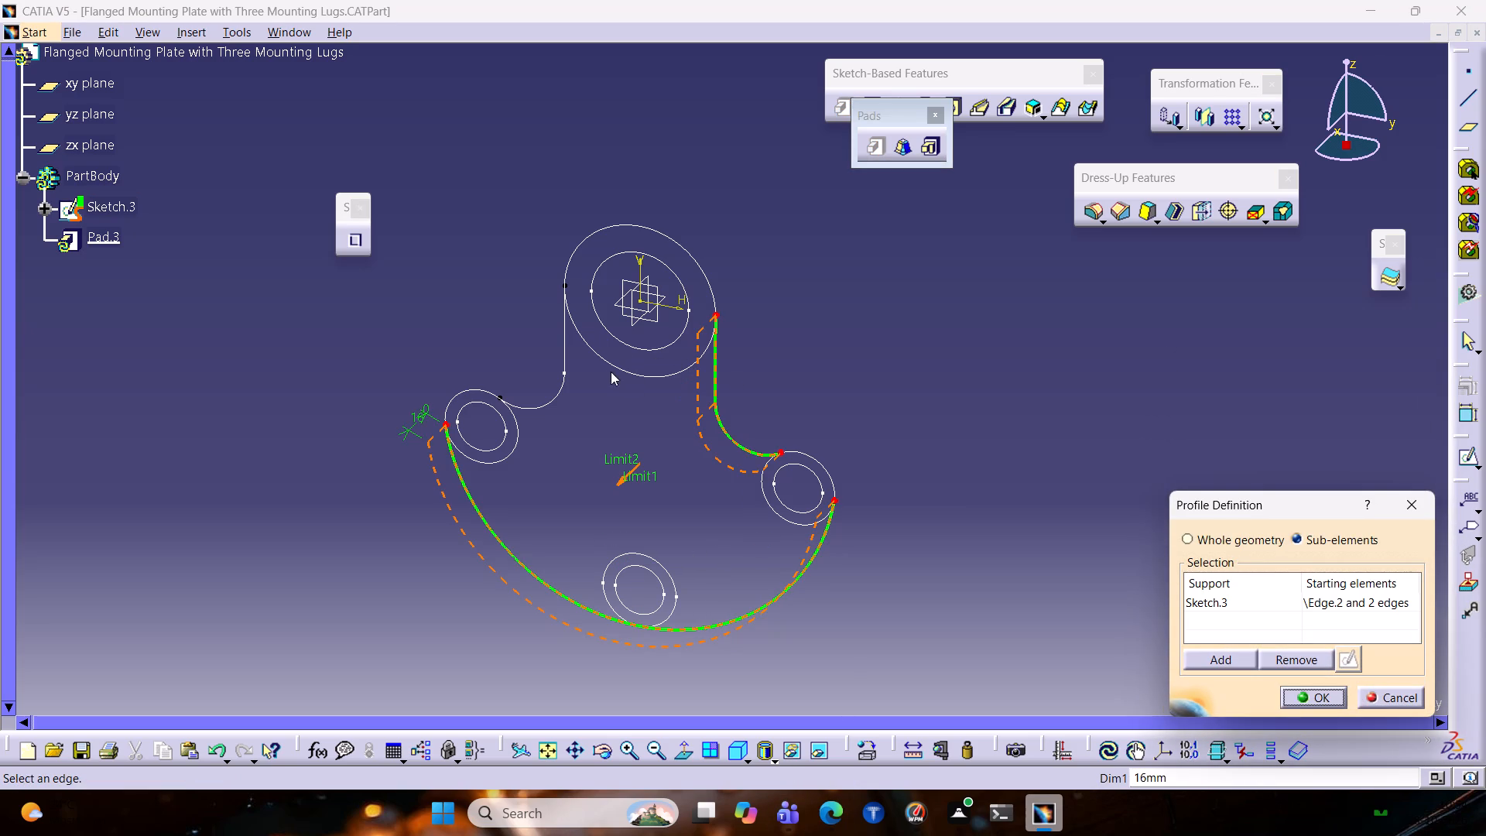
click(566, 350)
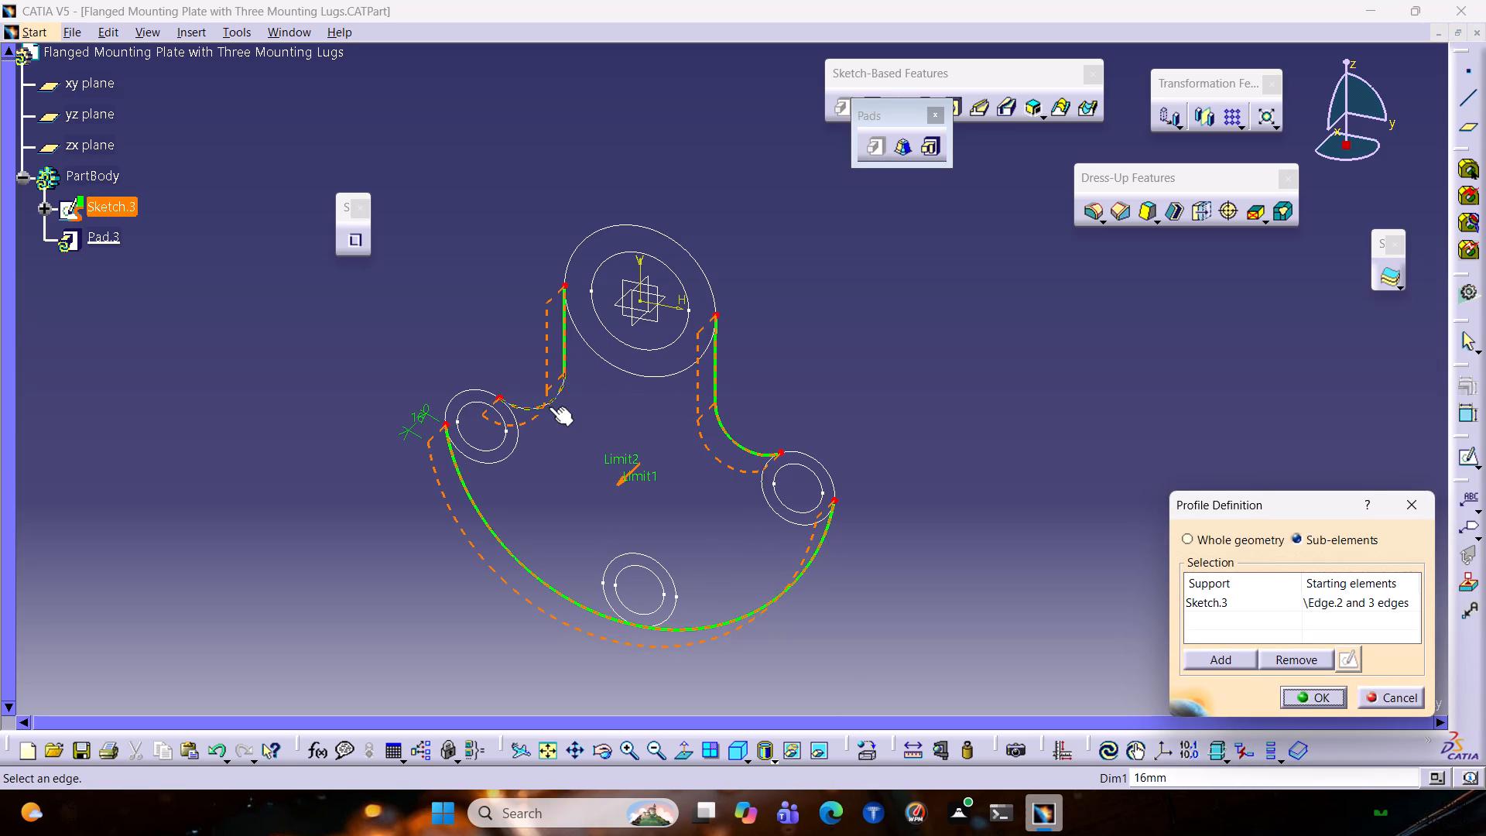
click(549, 406)
click(1298, 690)
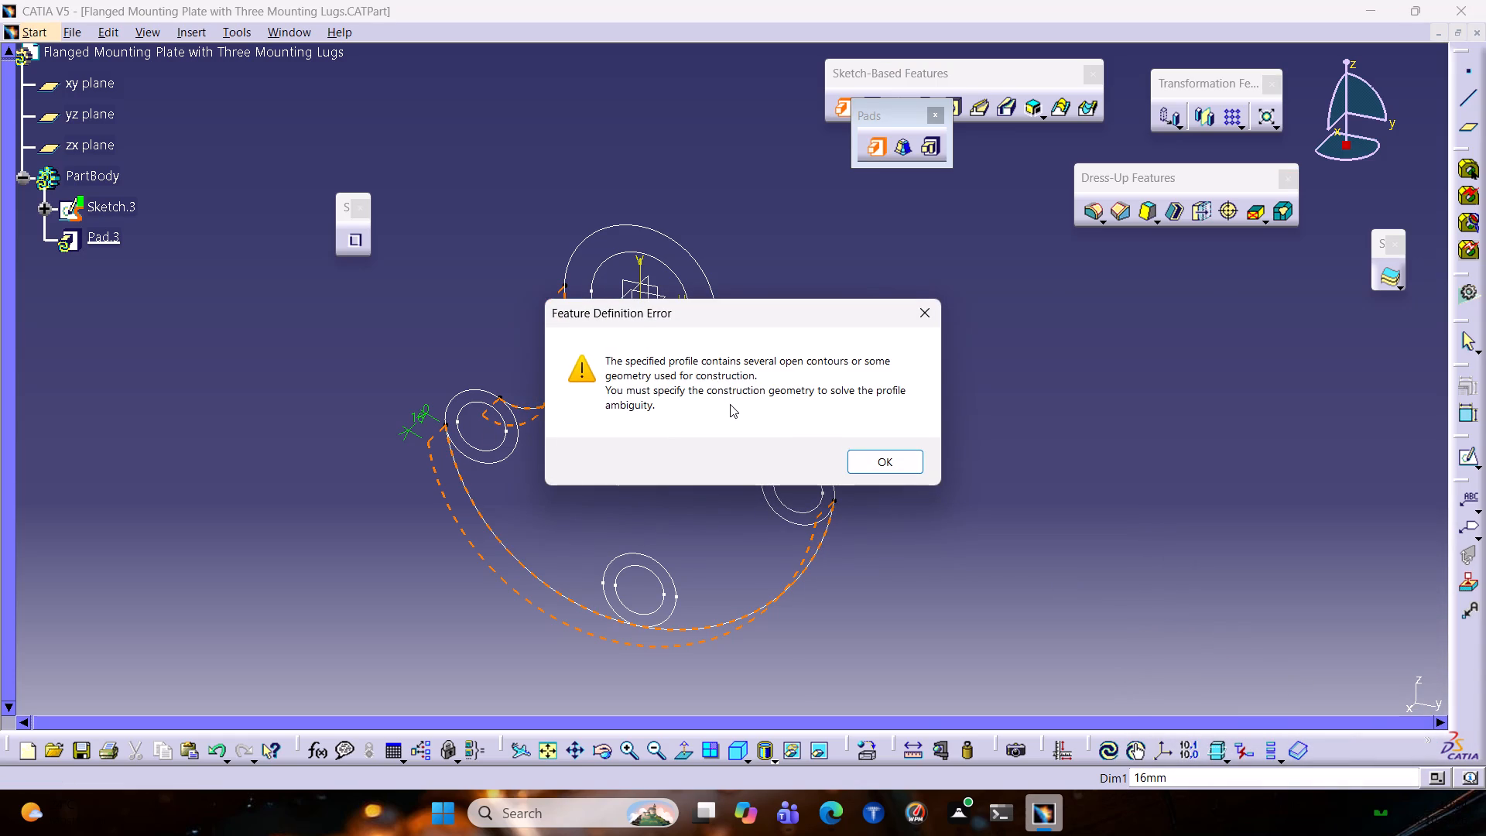
click(904, 456)
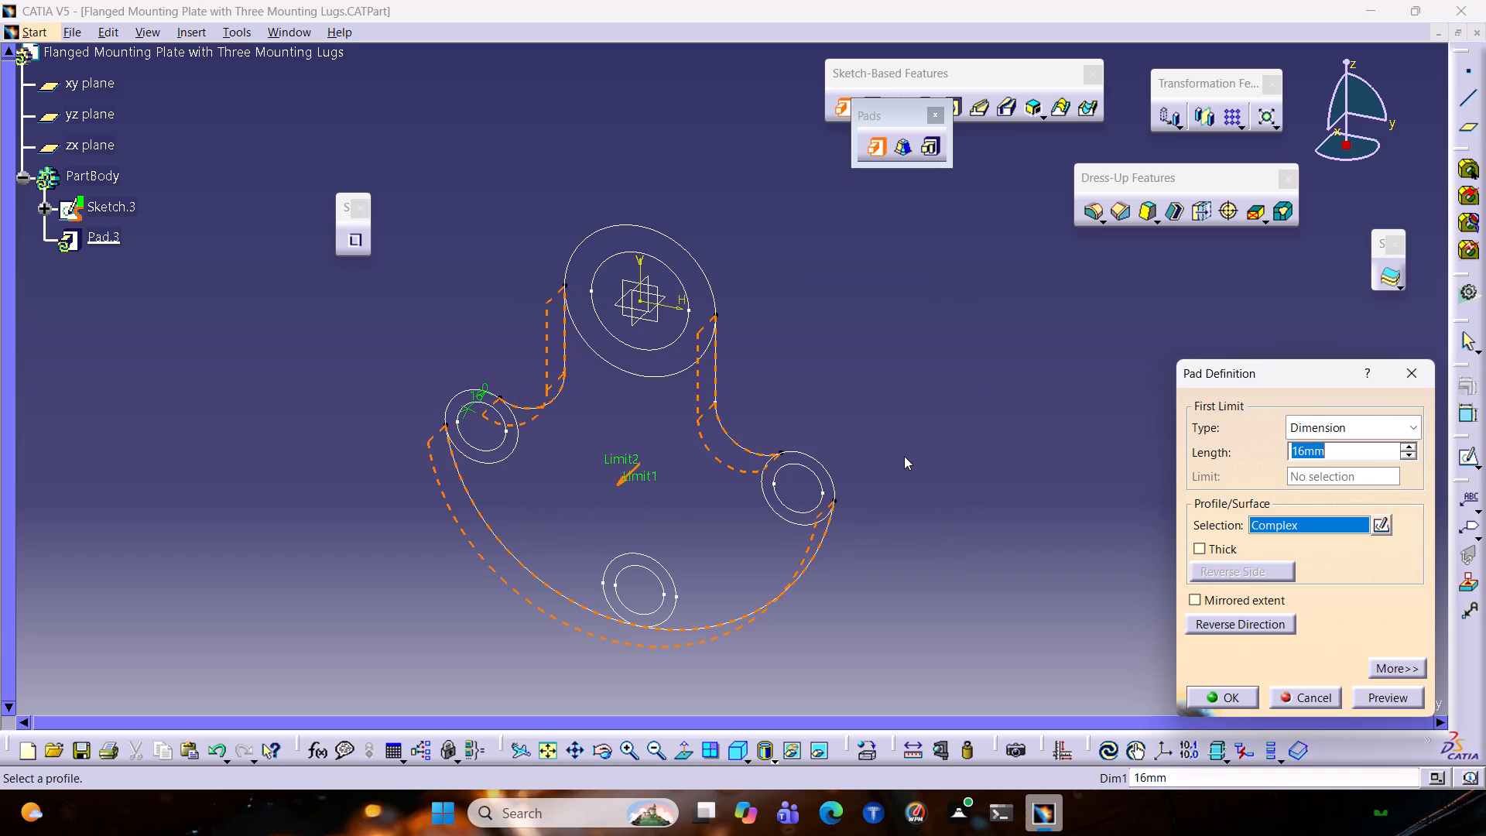
Set the plate outline pad's length to 22/2 with mirrored extent.
text(22/2)
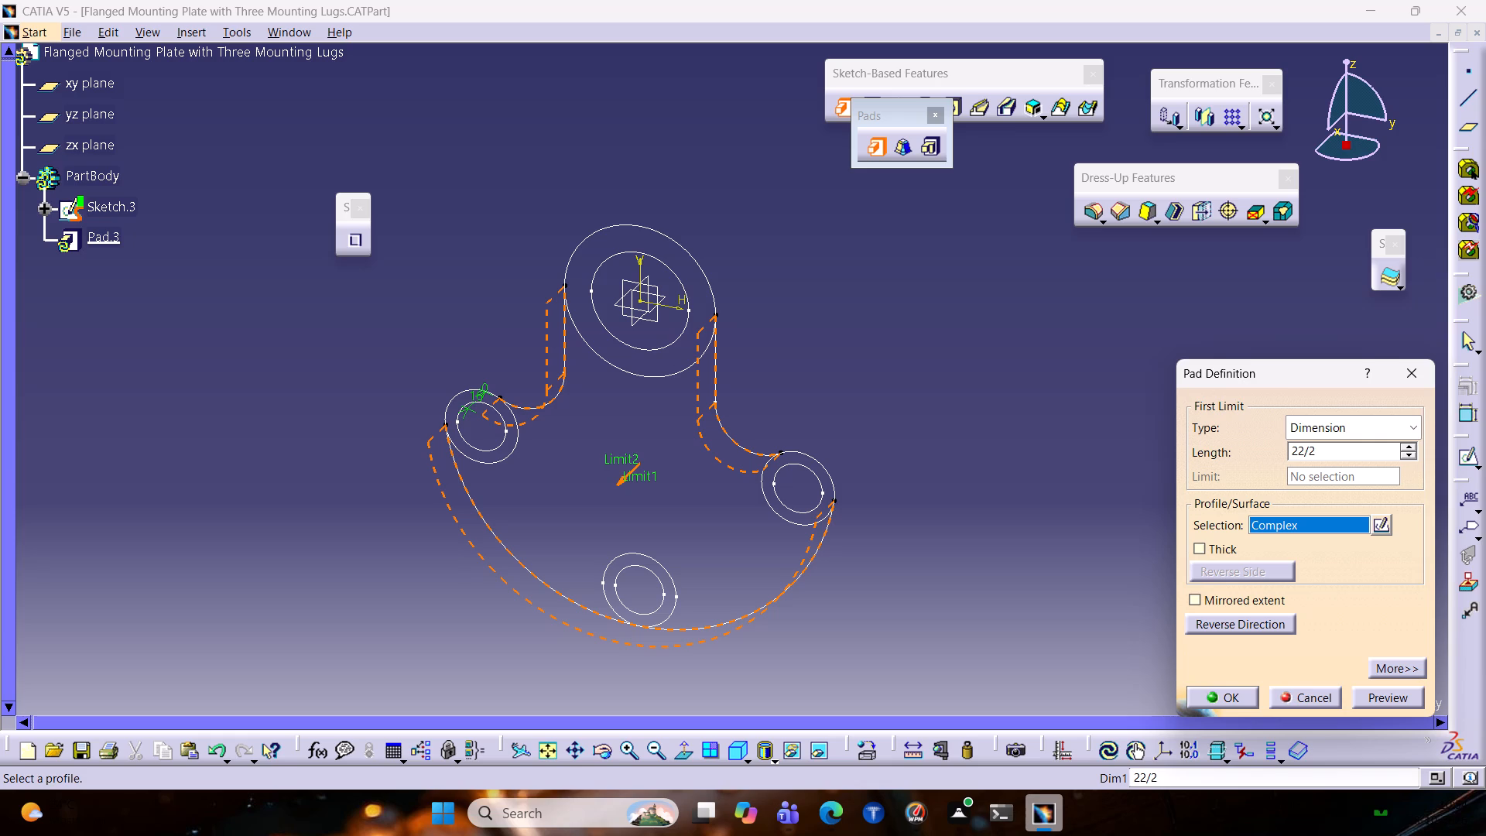
click(1245, 591)
click(1241, 596)
click(1196, 596)
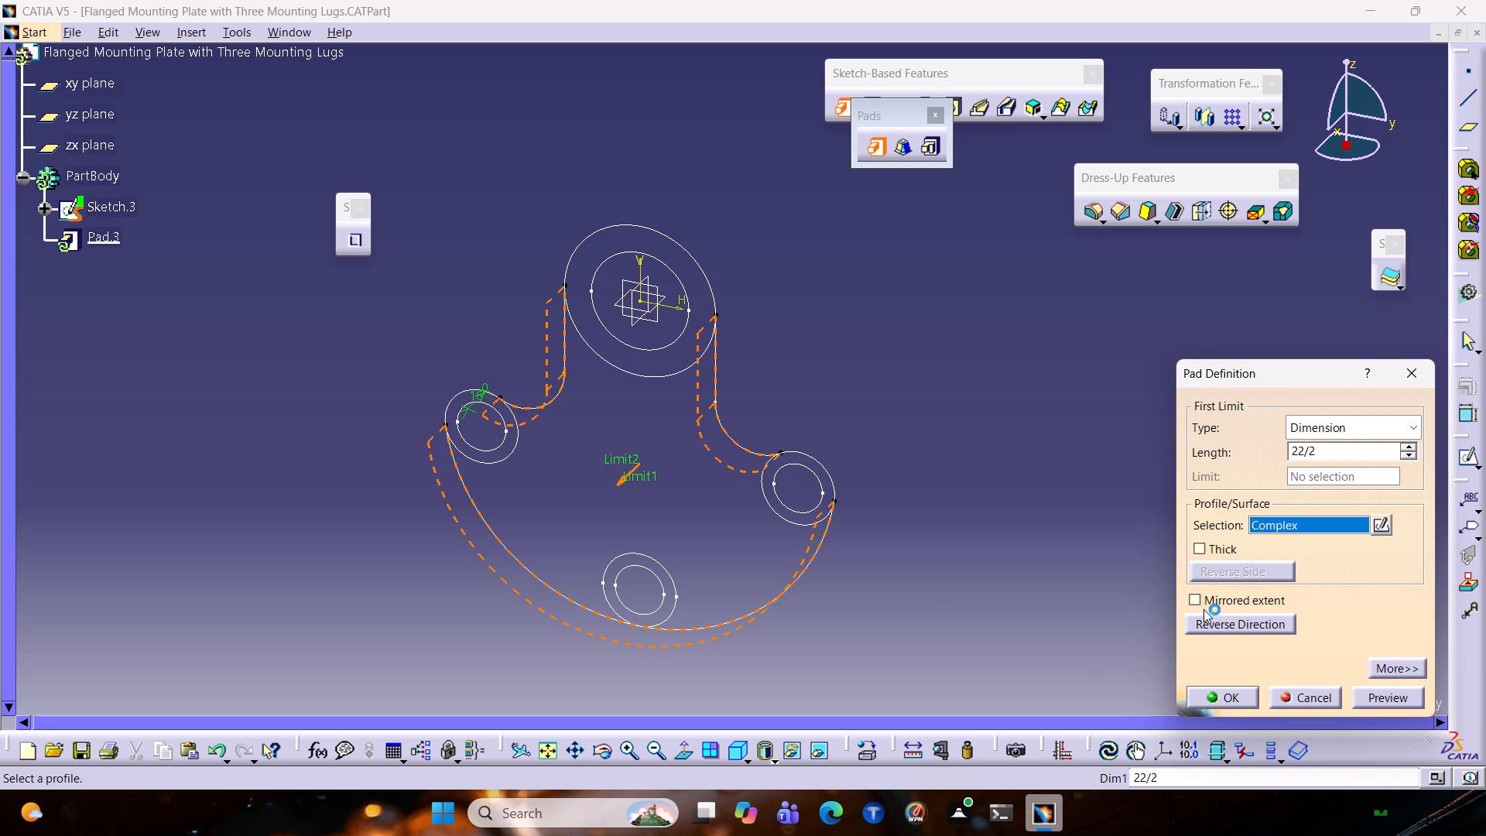
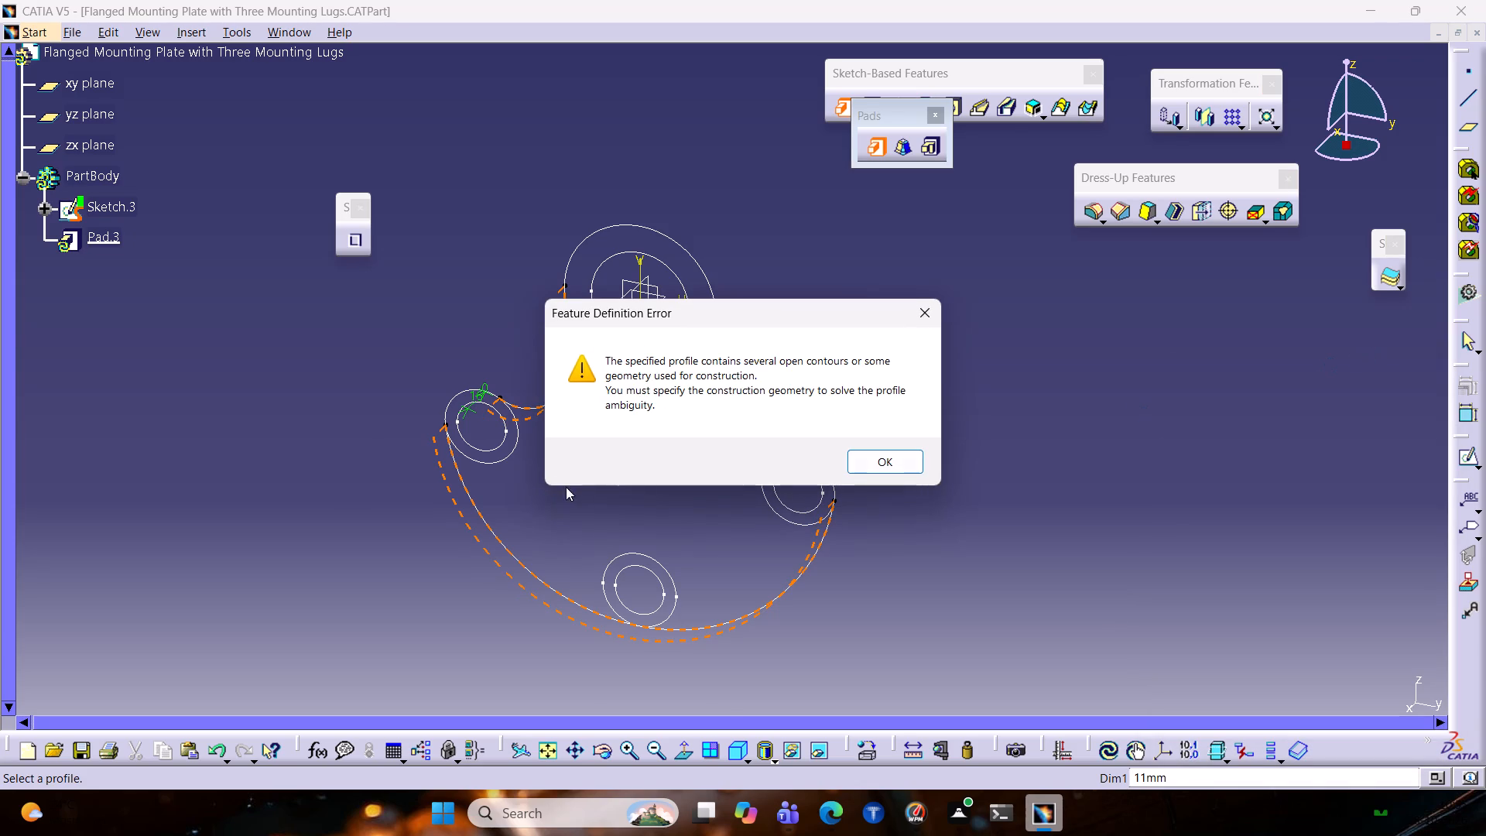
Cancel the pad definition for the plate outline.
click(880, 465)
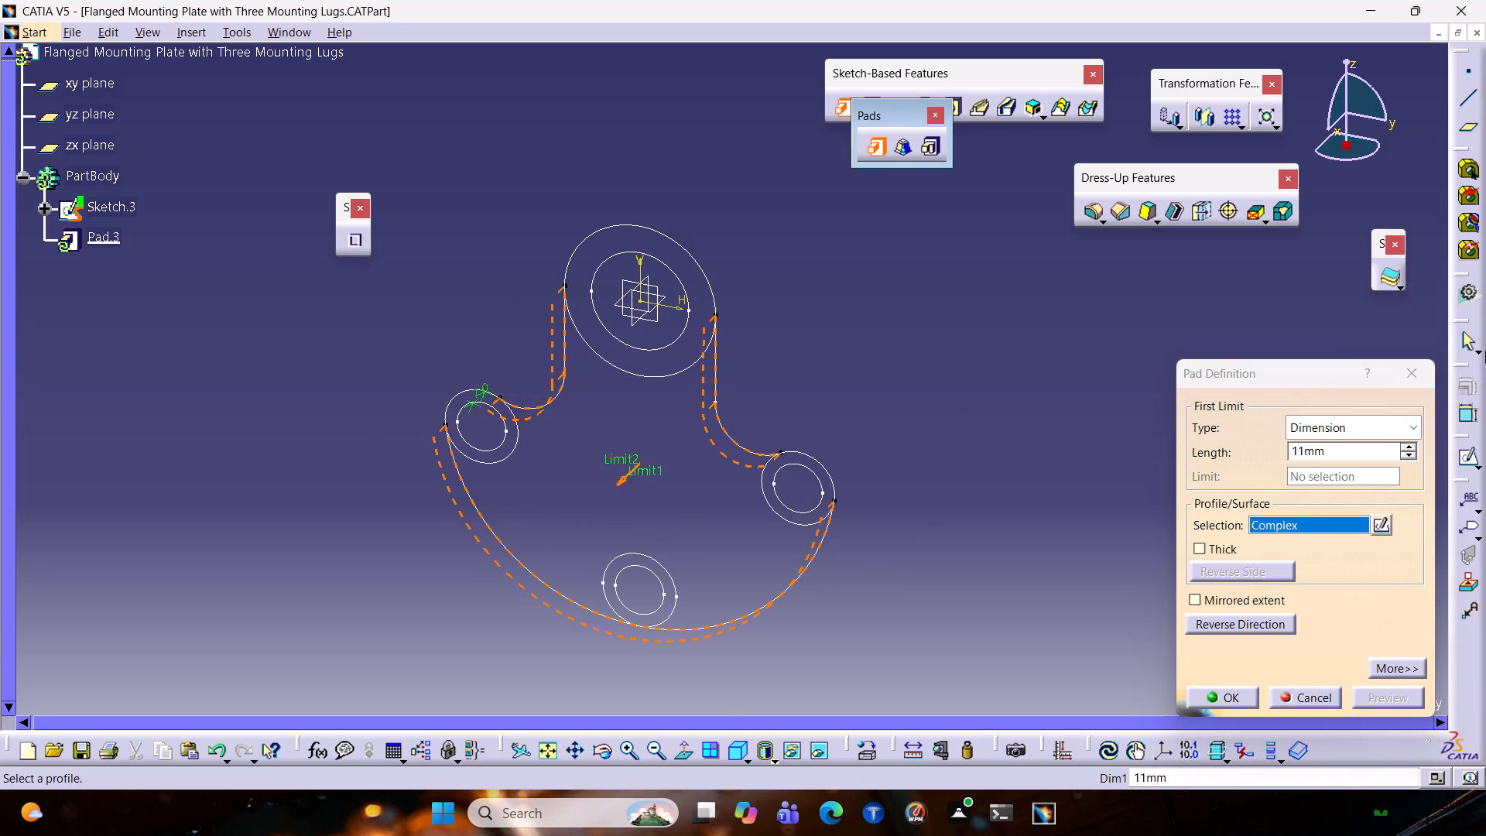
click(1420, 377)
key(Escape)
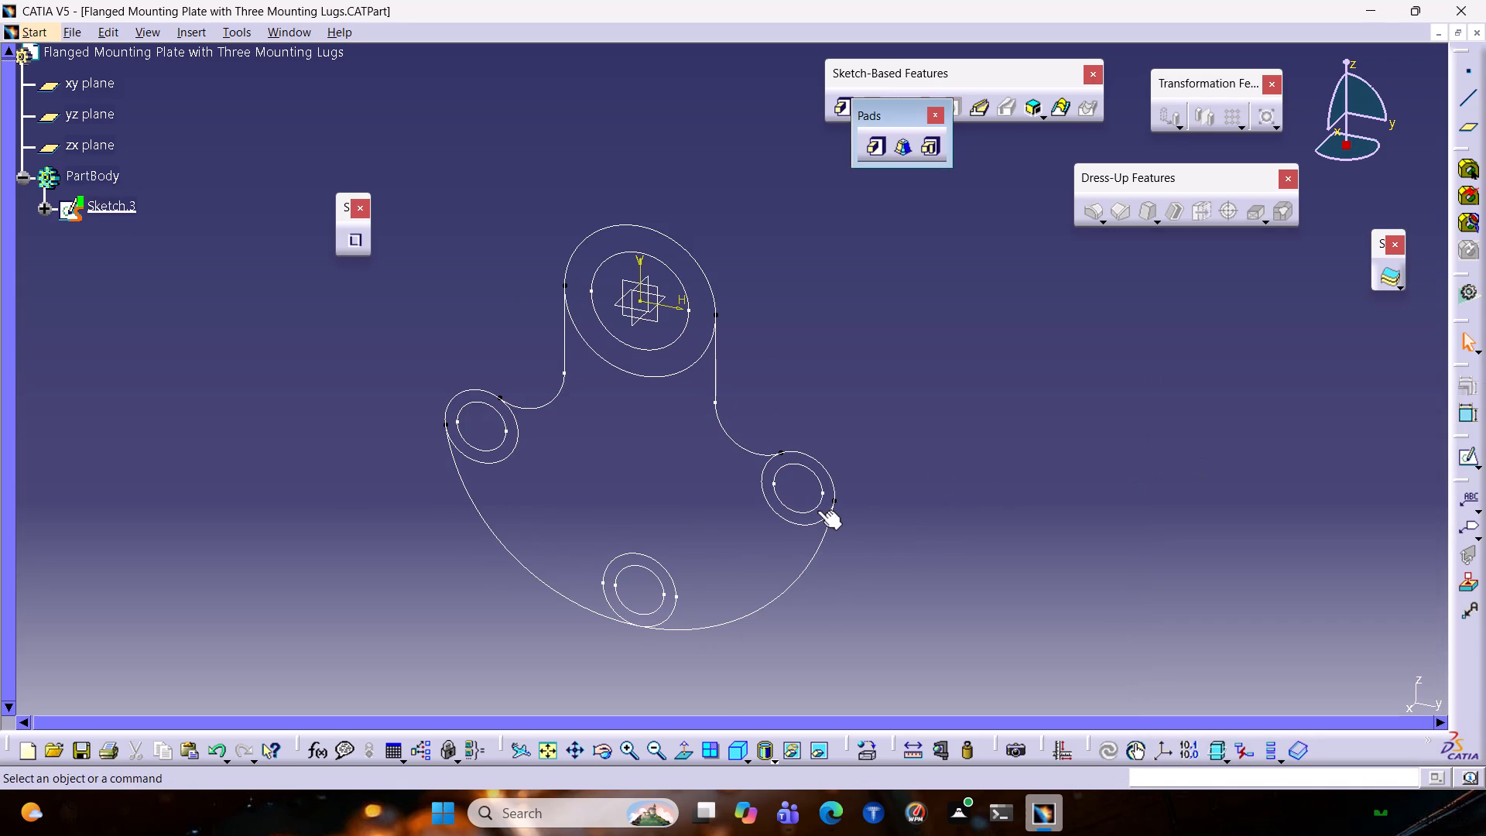
Undo the recent edits back past the deletion of Pad.2 and the last changes made to Sketch.3.
click(806, 521)
click(801, 530)
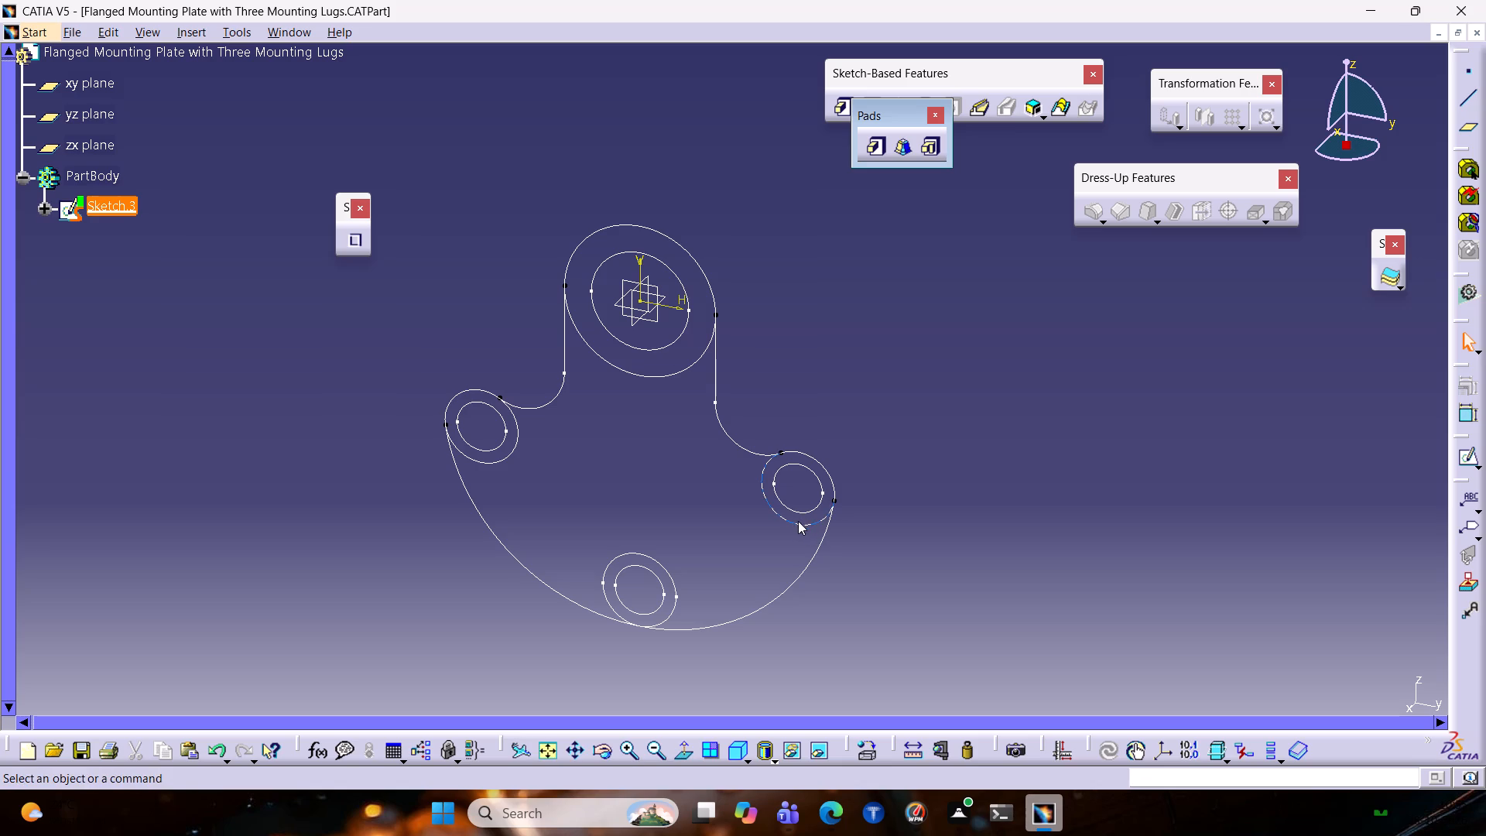
double_click(795, 522)
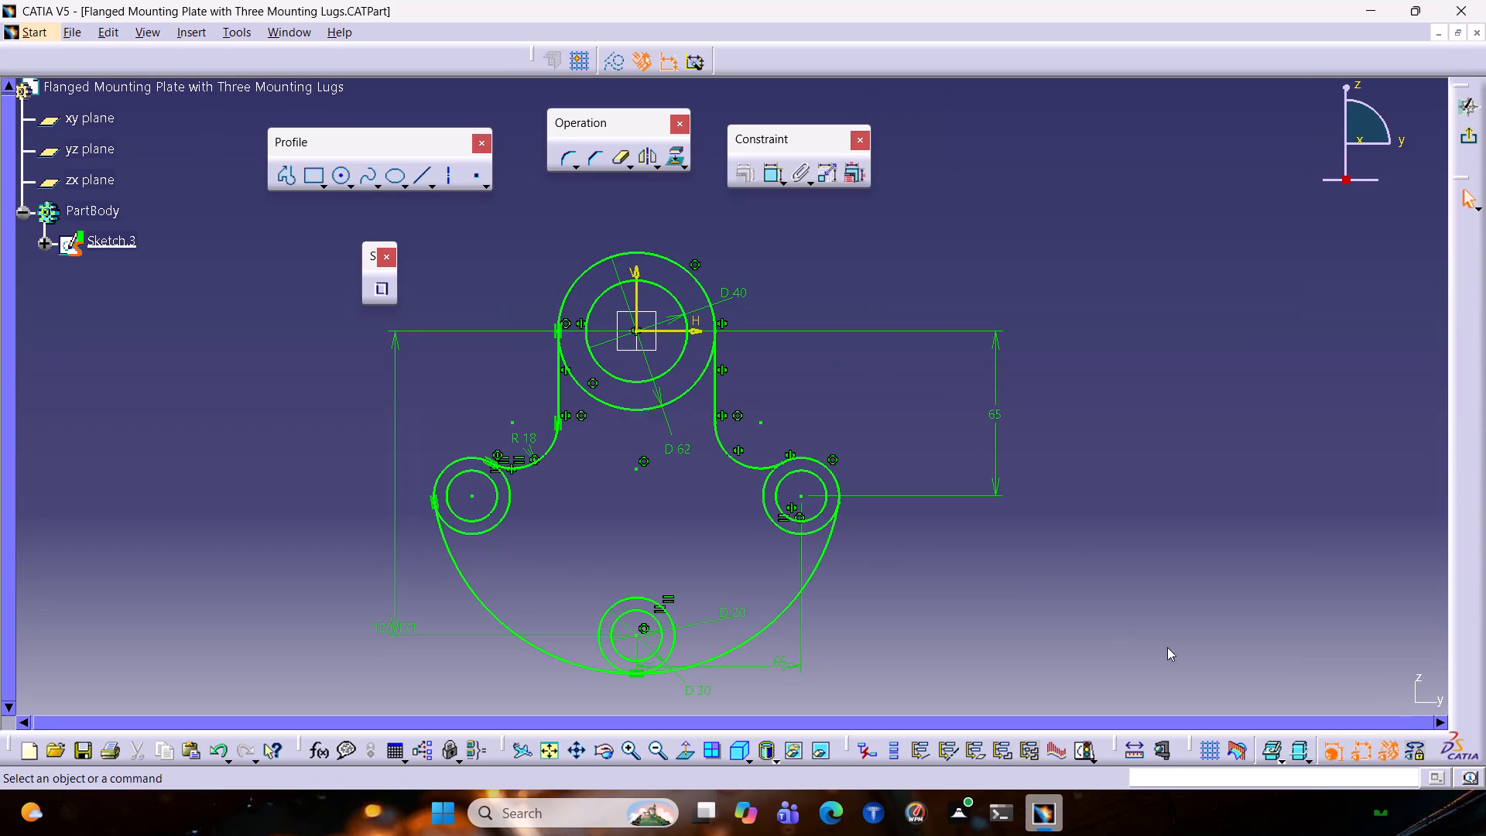
key(ctrl+z)
key(ctrl+z)
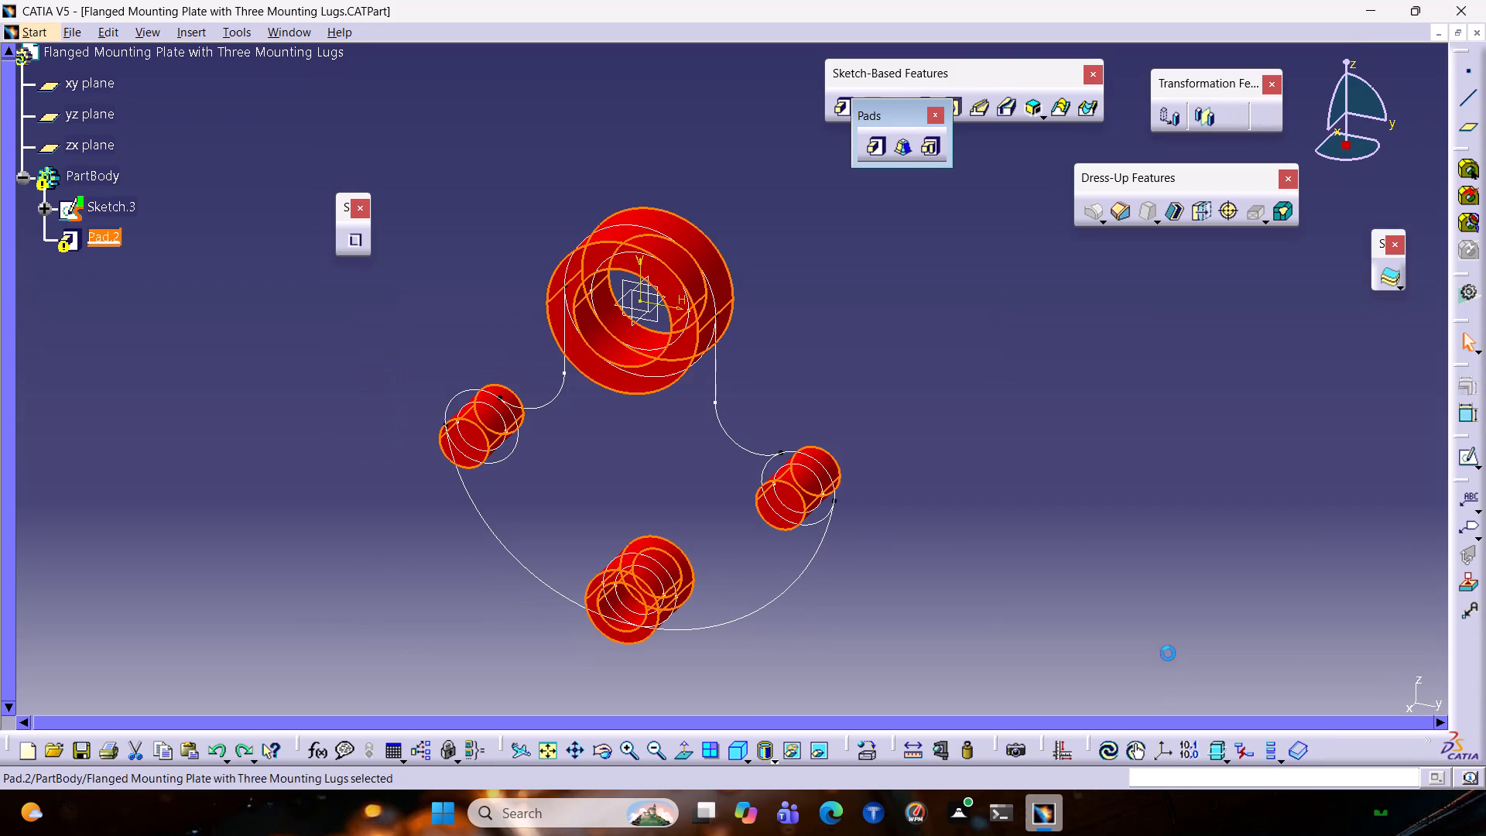
key(ctrl+z)
key(ctrl+z)
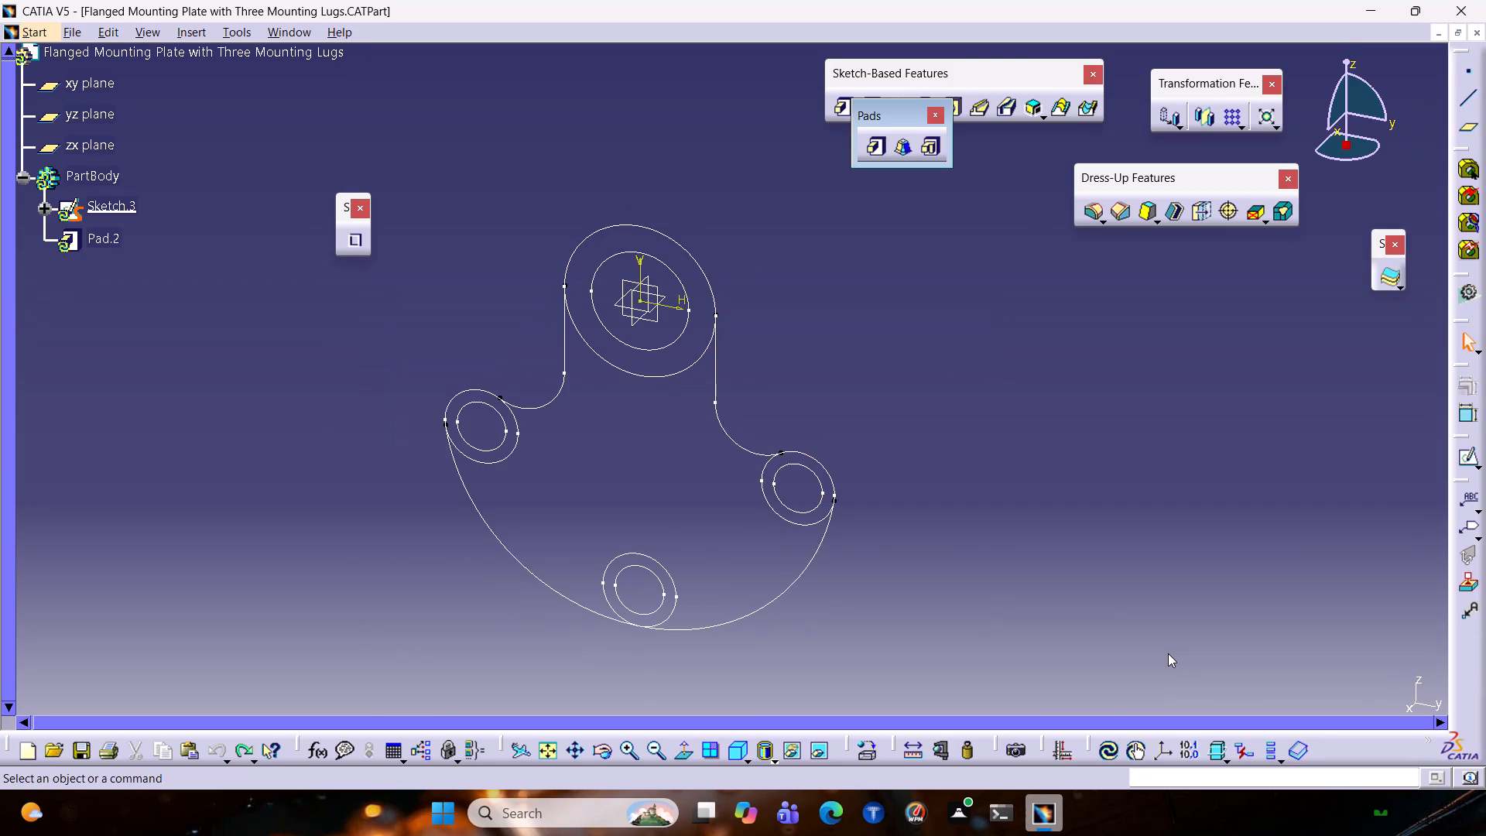
key(ctrl+z)
key(ctrl+z)
key(ctrl+z)
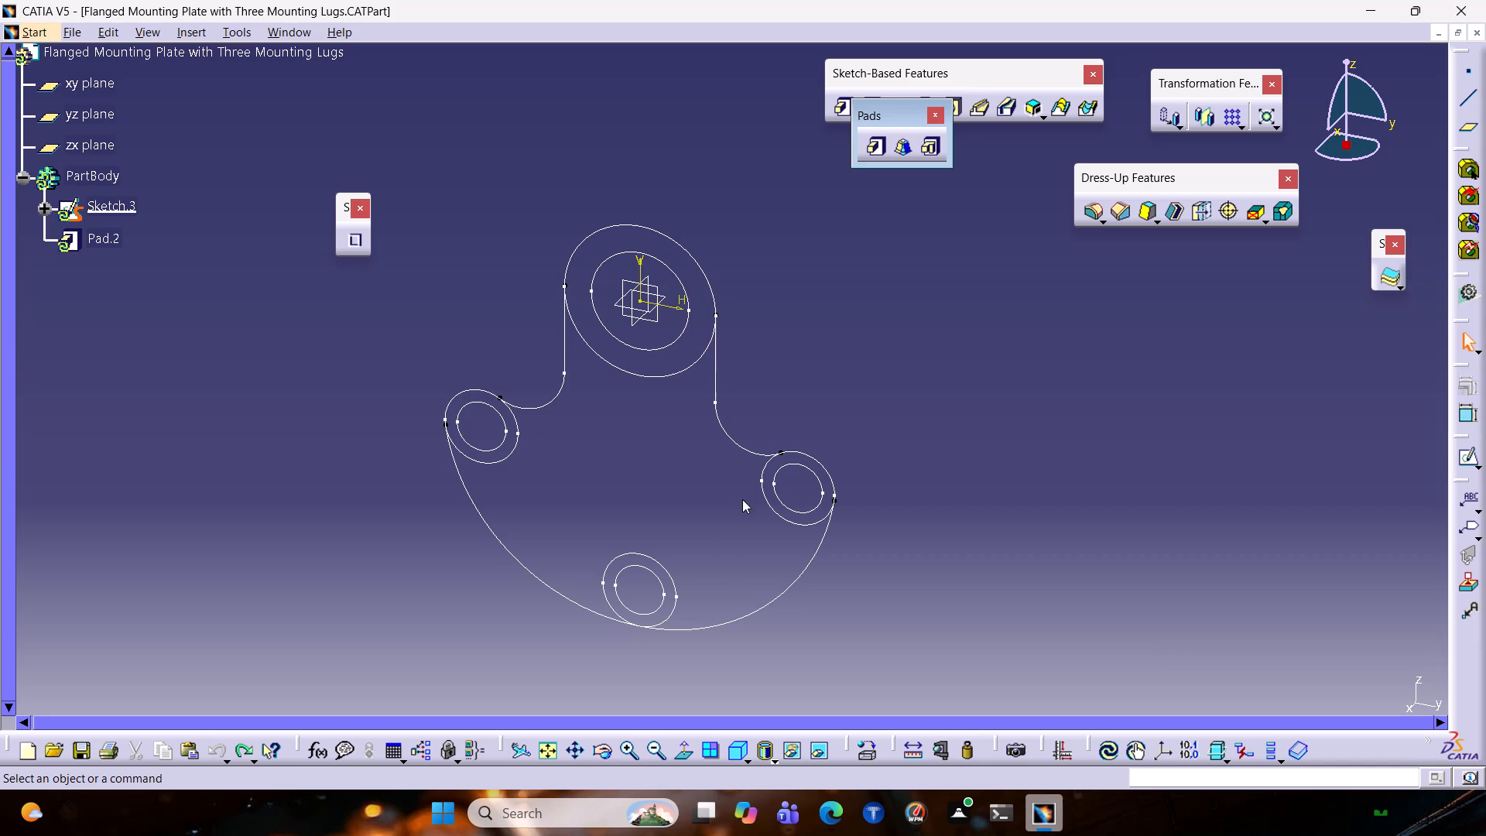
Open Sketch.3 for editing.
click(756, 490)
double_click(762, 490)
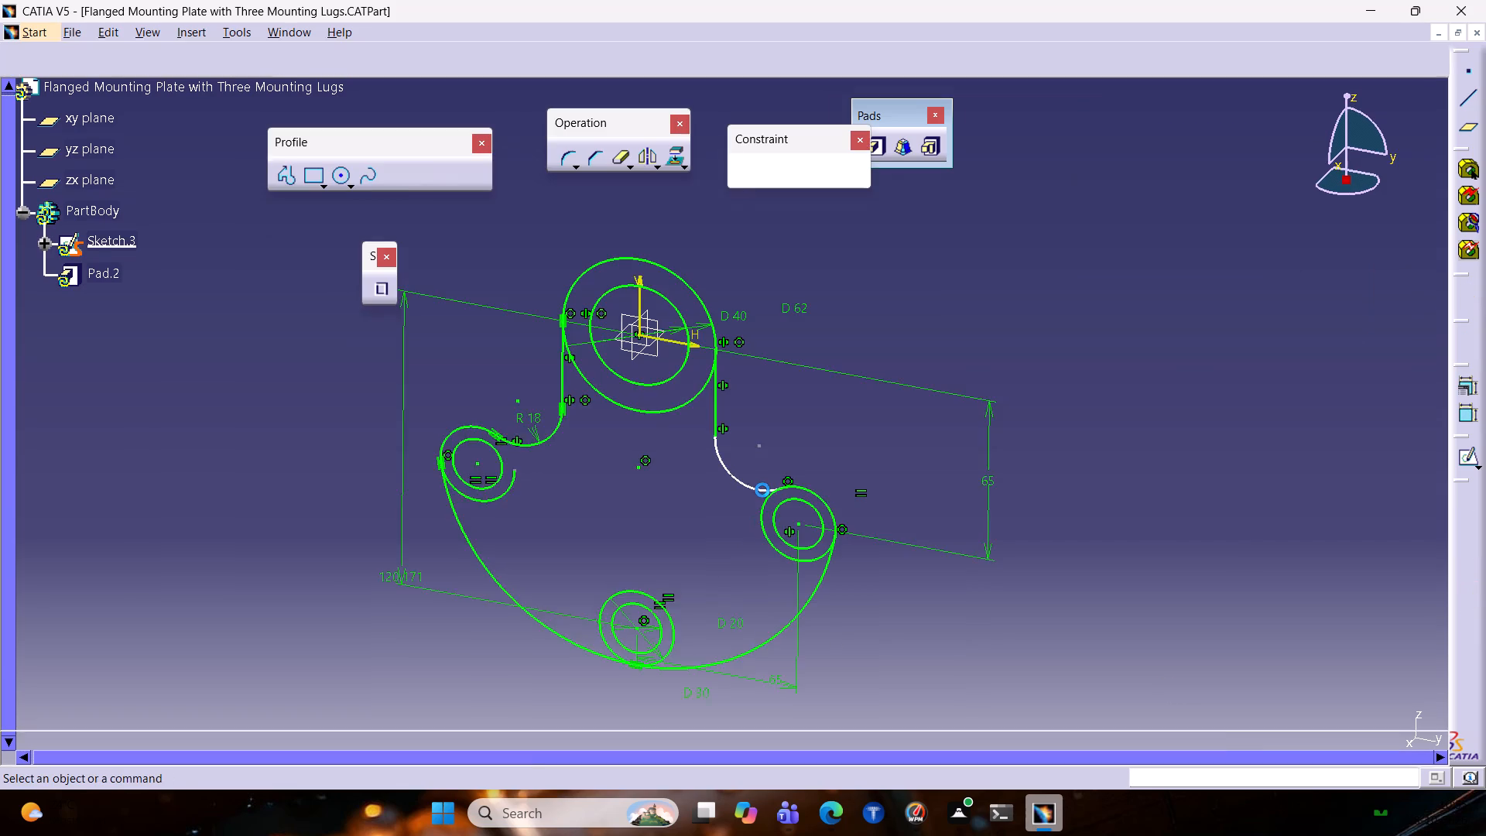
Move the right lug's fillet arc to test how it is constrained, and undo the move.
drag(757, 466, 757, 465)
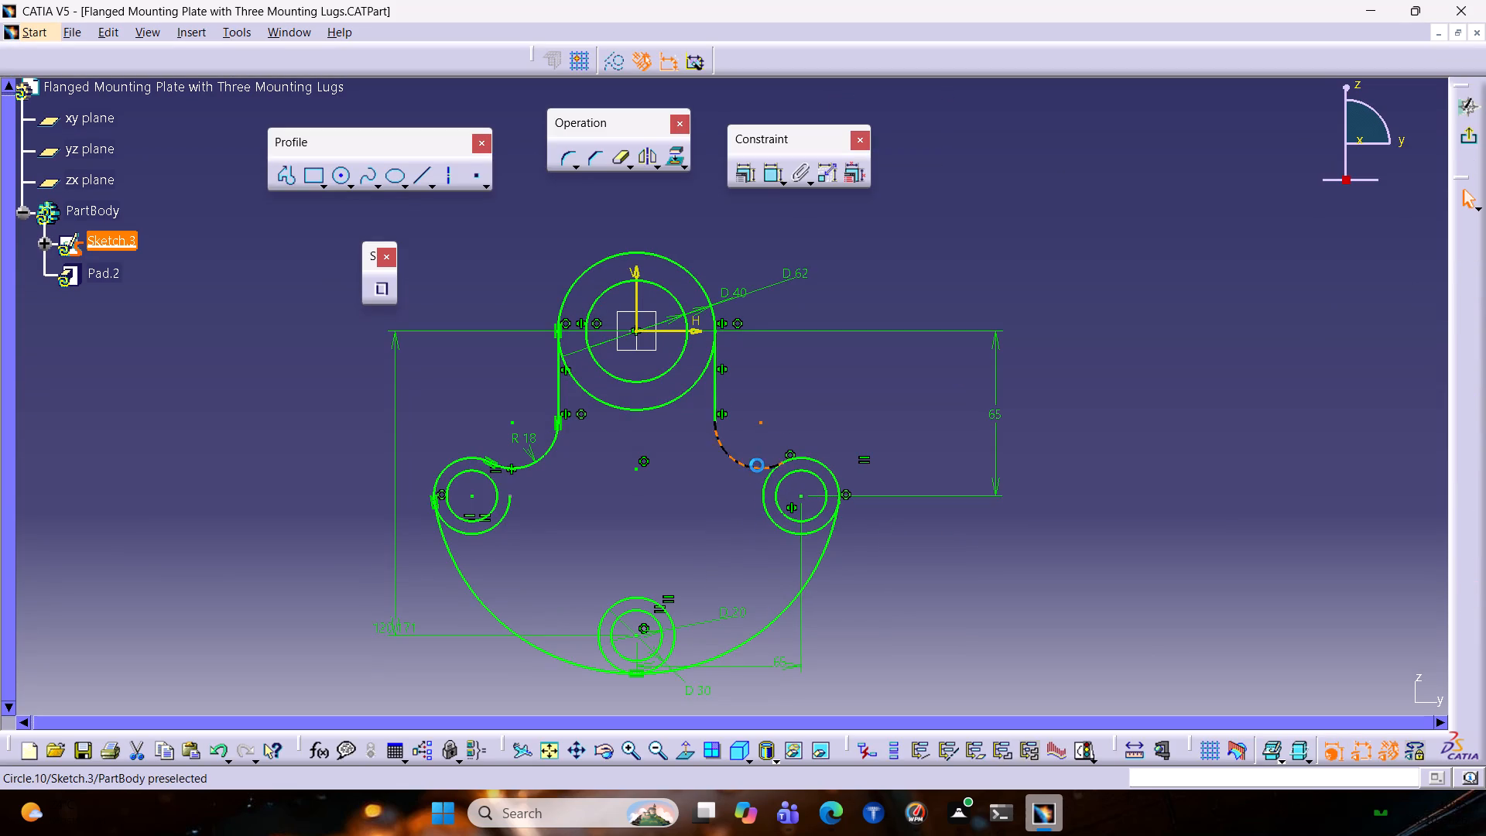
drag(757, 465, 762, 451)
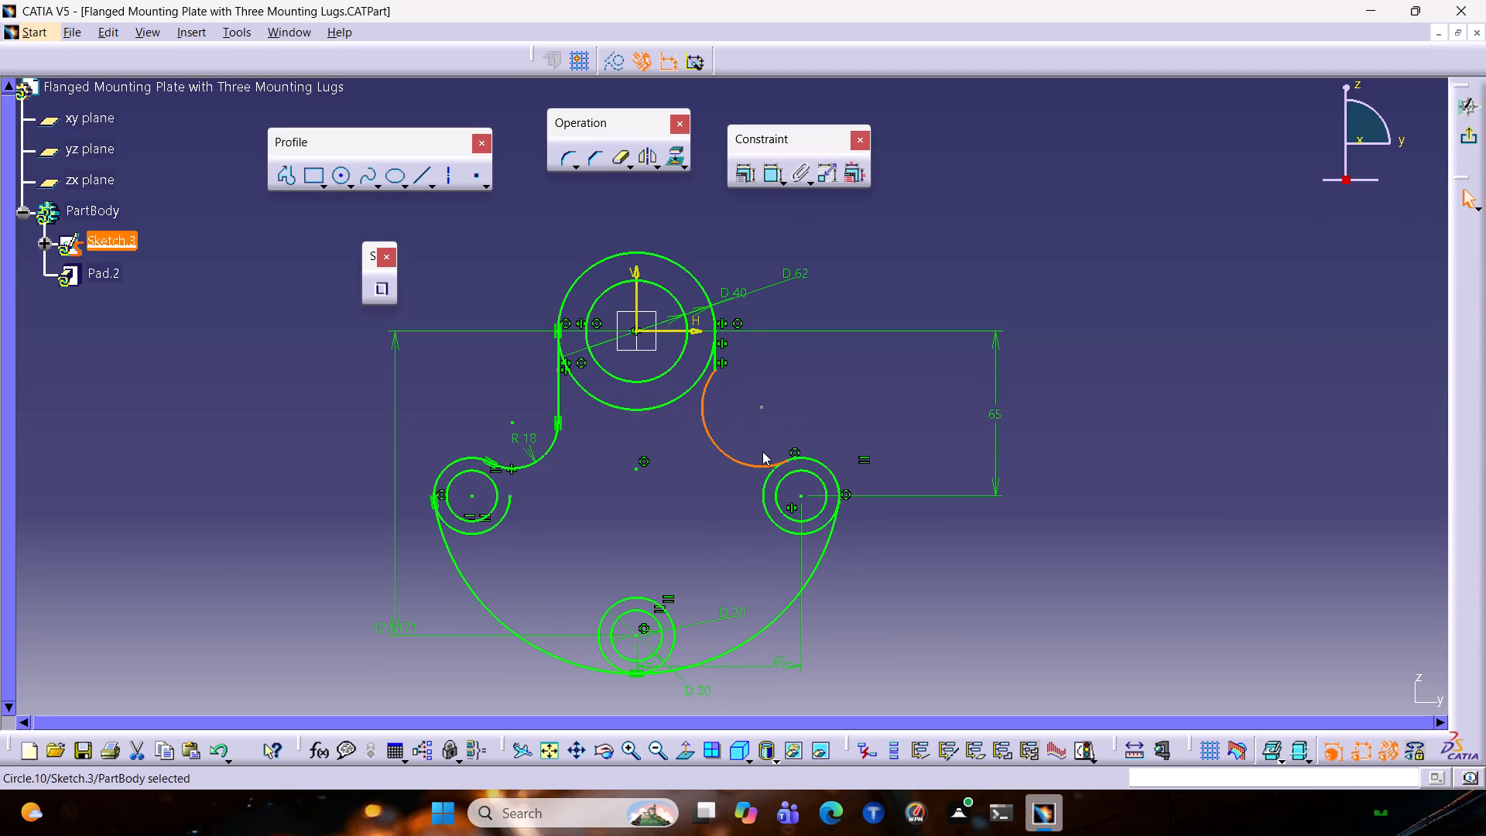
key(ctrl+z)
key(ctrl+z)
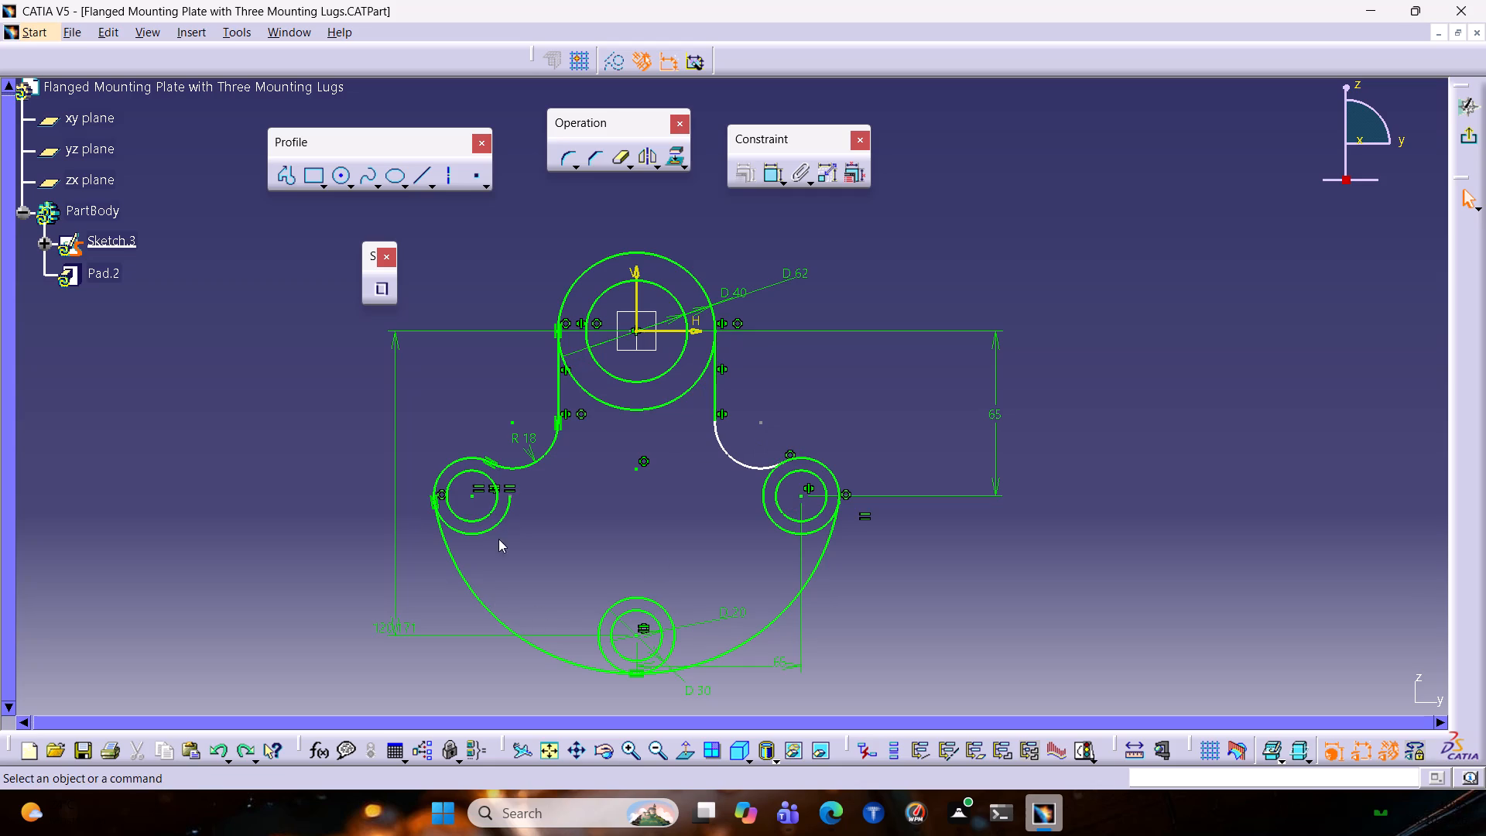
Add a coincidence constraint between the open end of the left lug's outer arc and the R 18 fillet.
click(508, 494)
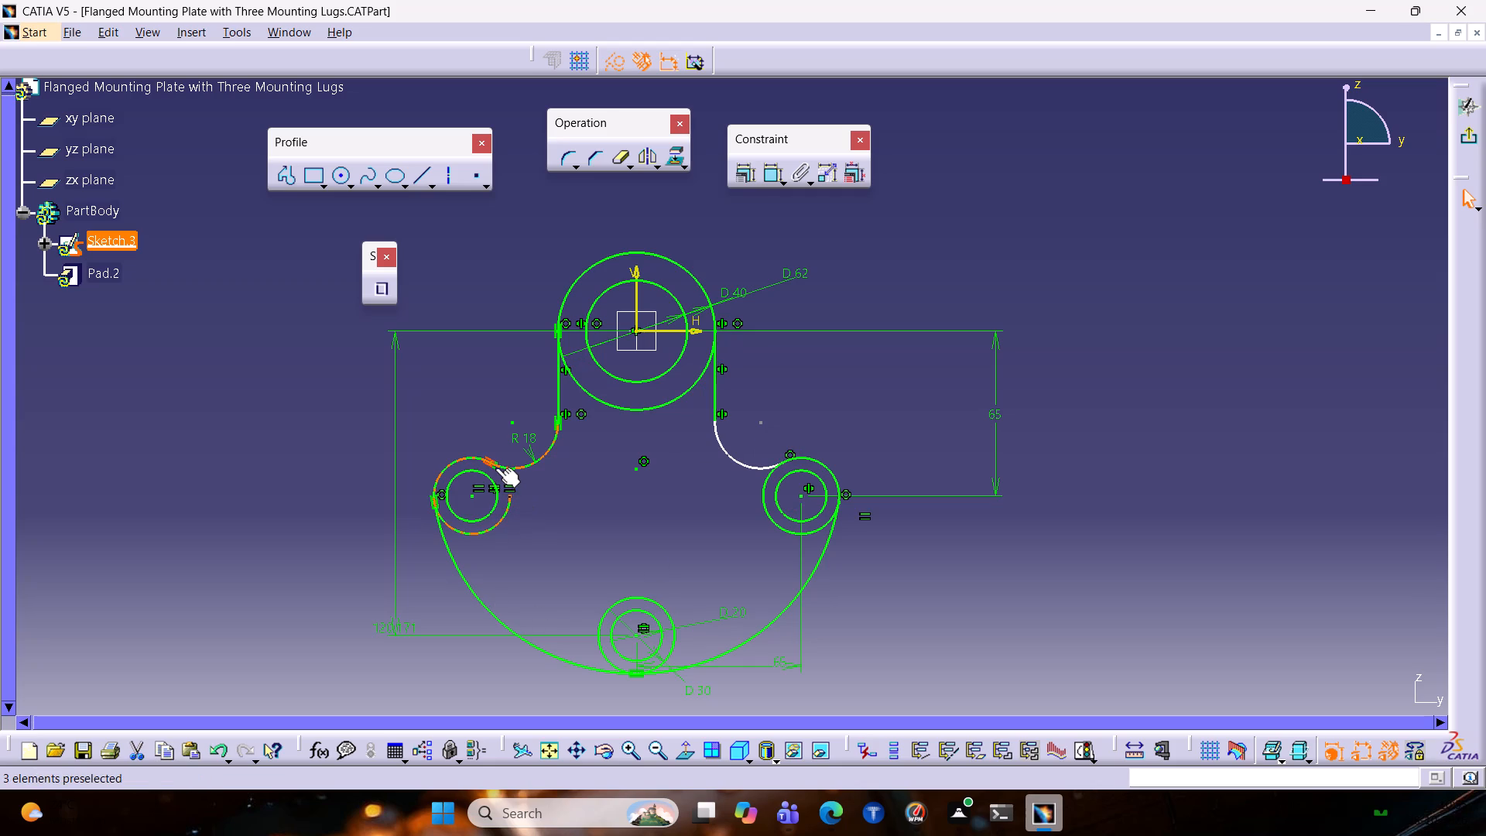
ctrl+click(493, 461)
click(745, 170)
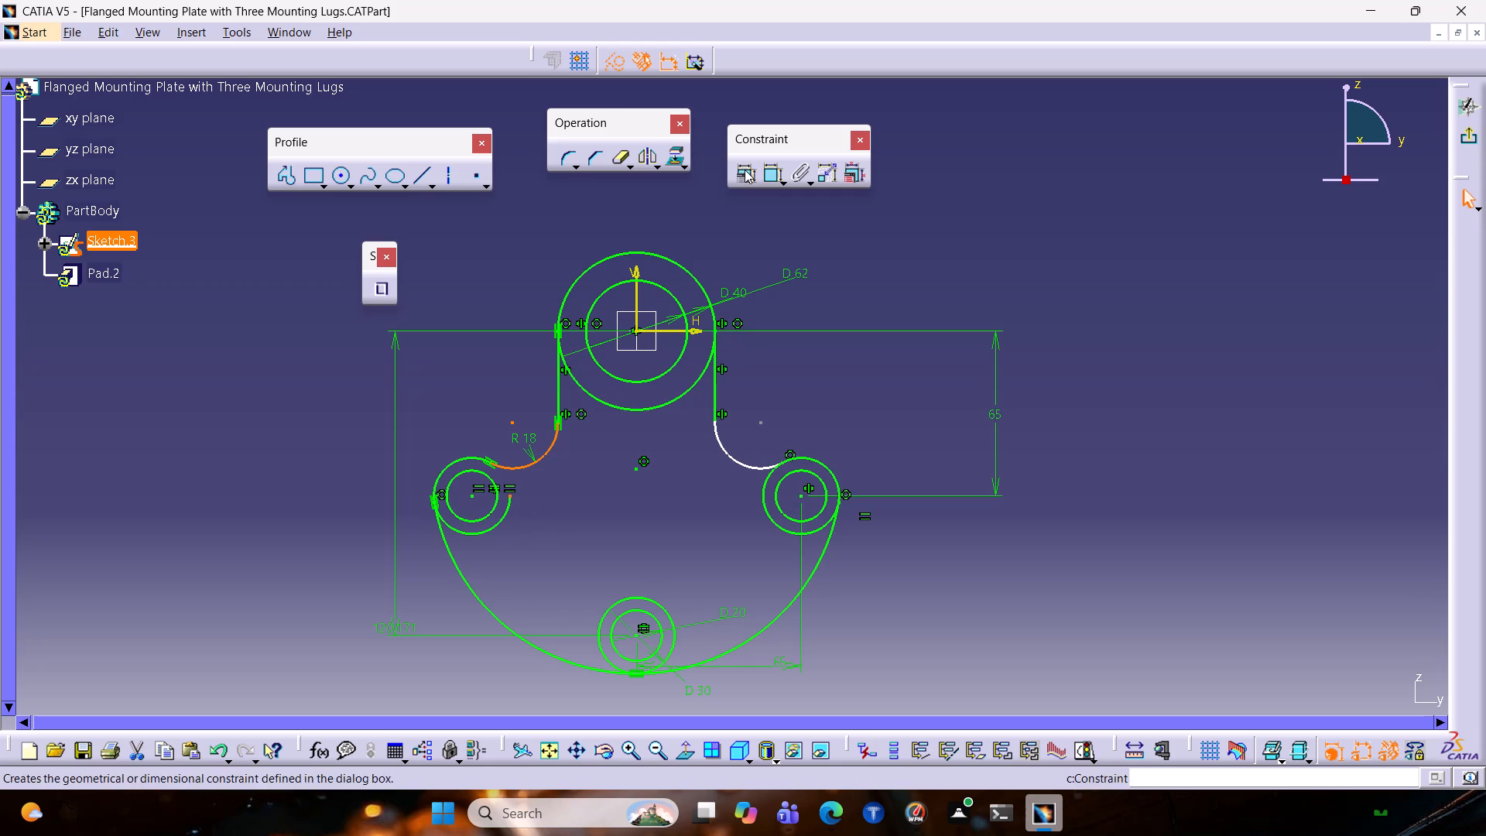
click(1374, 455)
click(1374, 454)
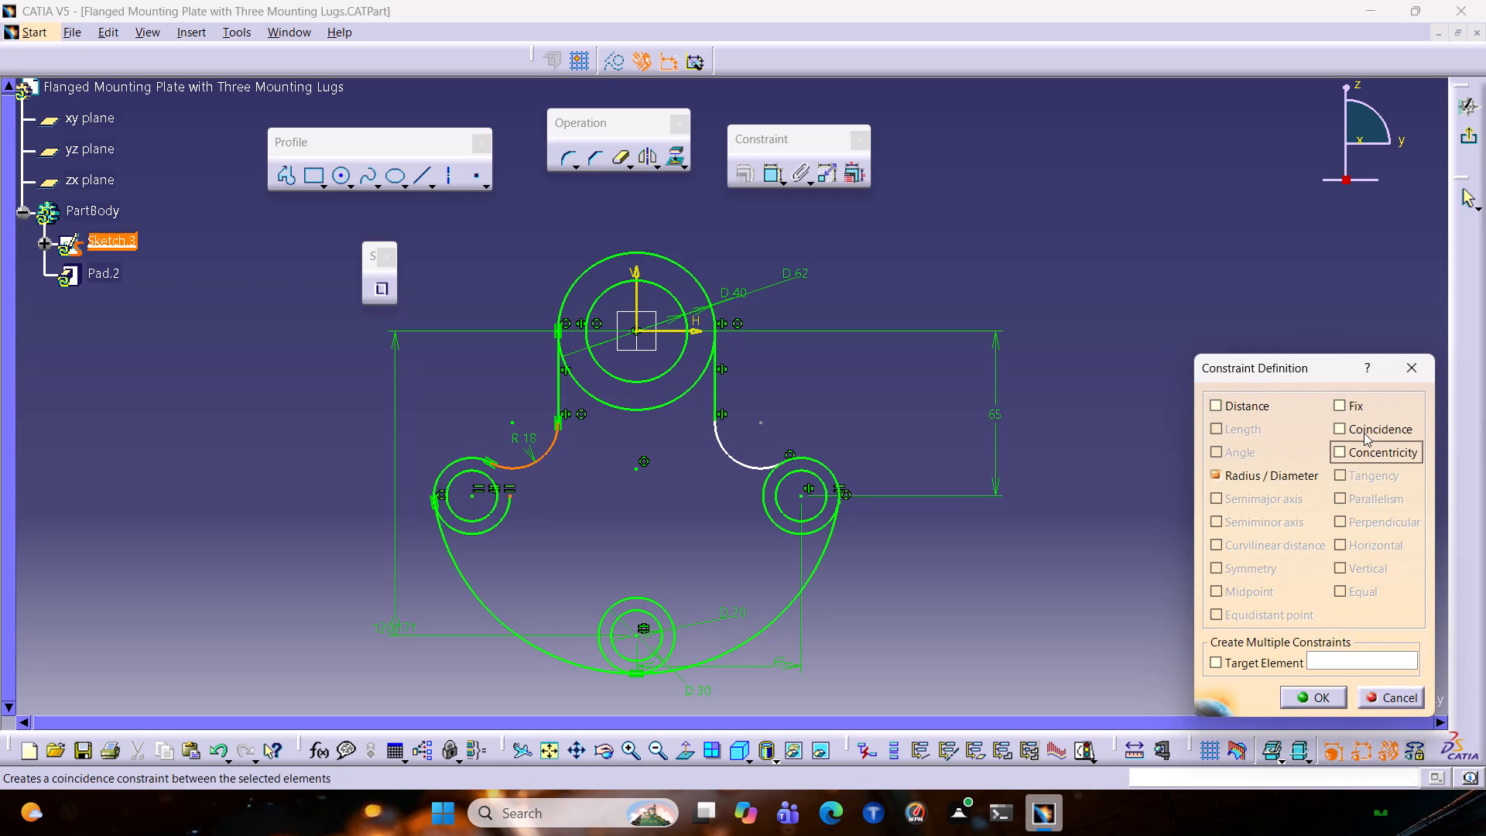
click(1364, 431)
click(1318, 704)
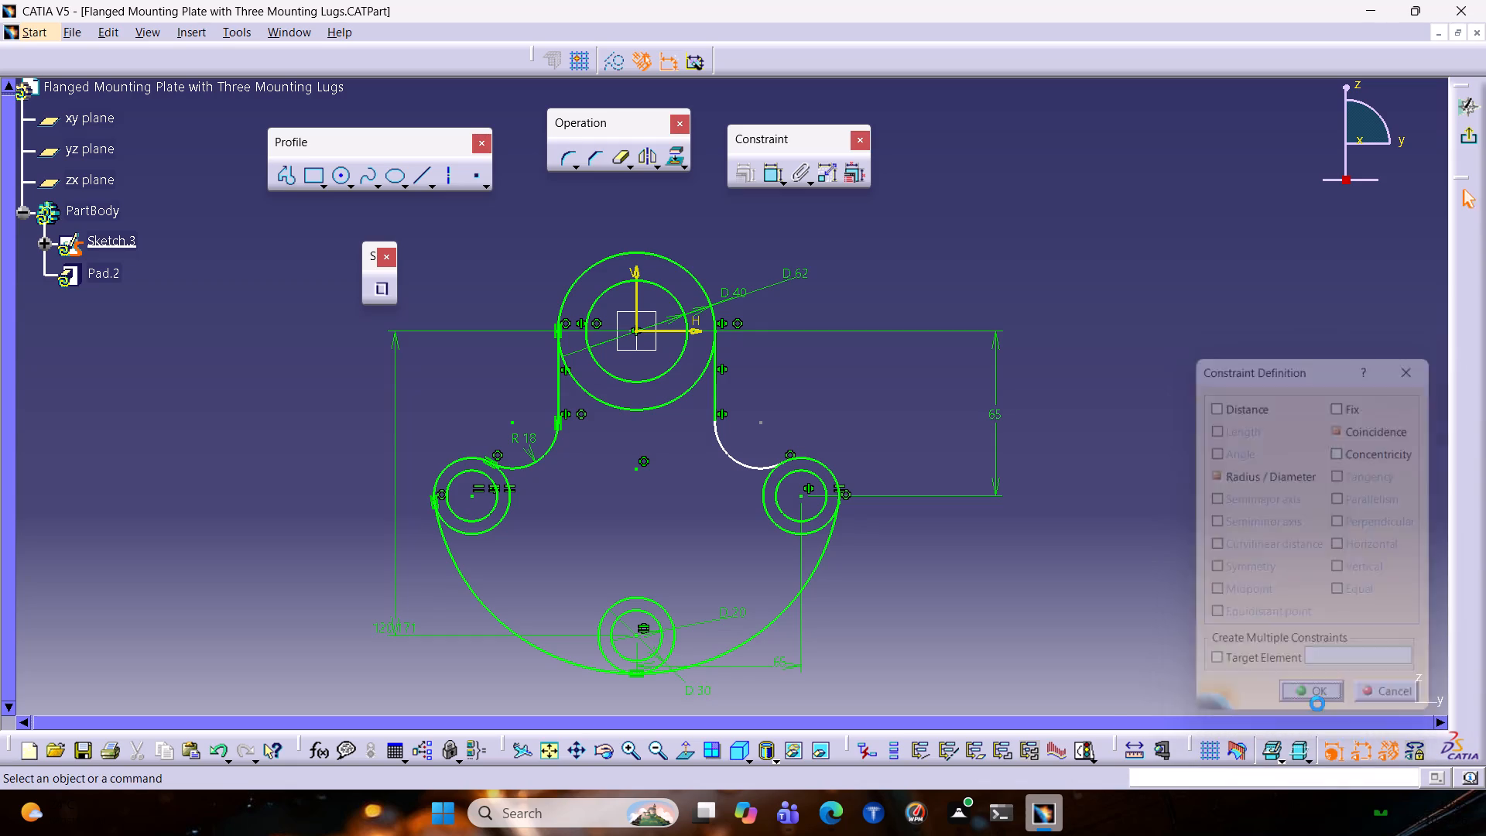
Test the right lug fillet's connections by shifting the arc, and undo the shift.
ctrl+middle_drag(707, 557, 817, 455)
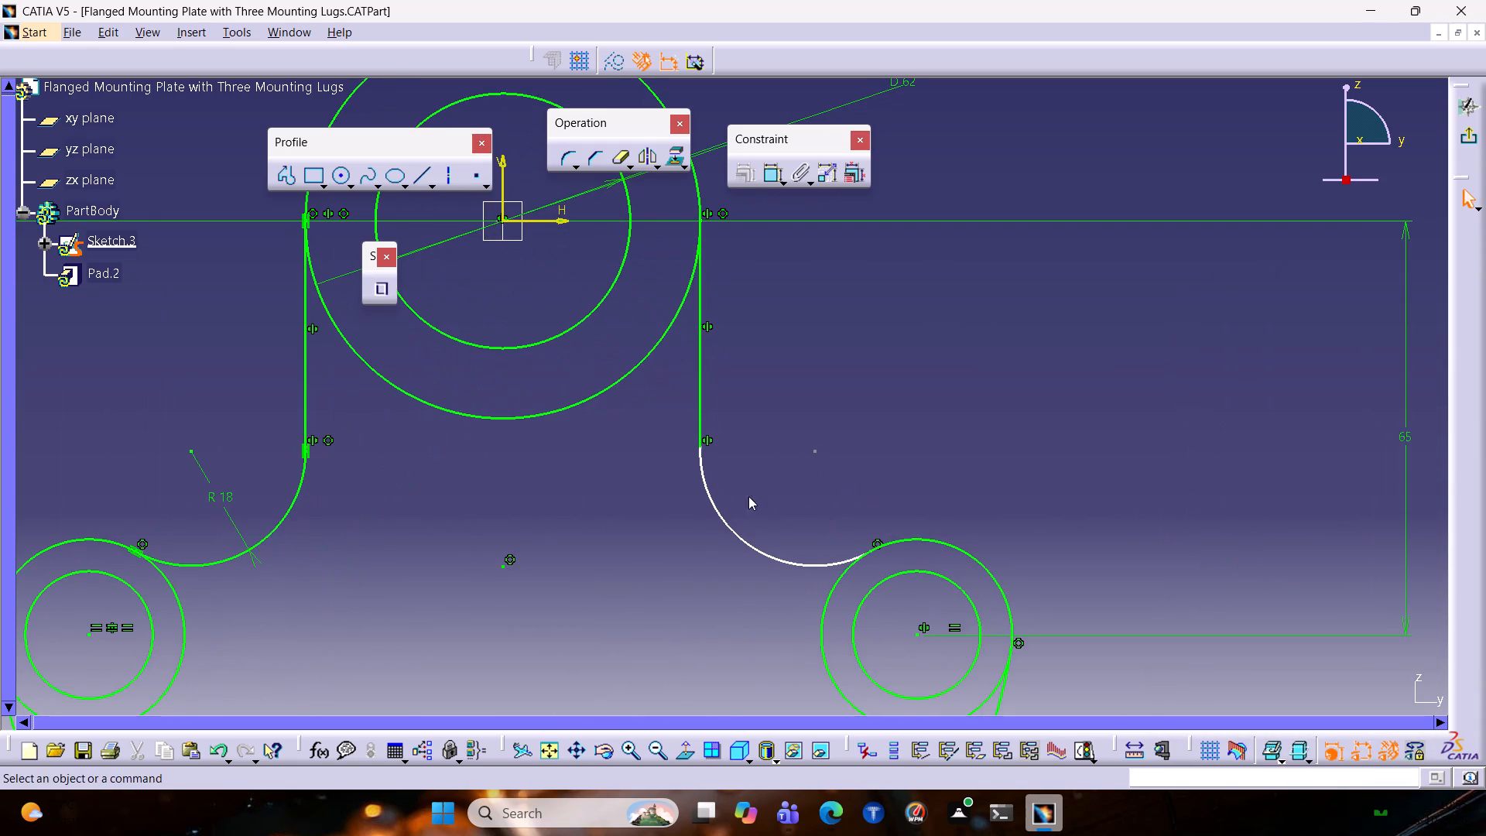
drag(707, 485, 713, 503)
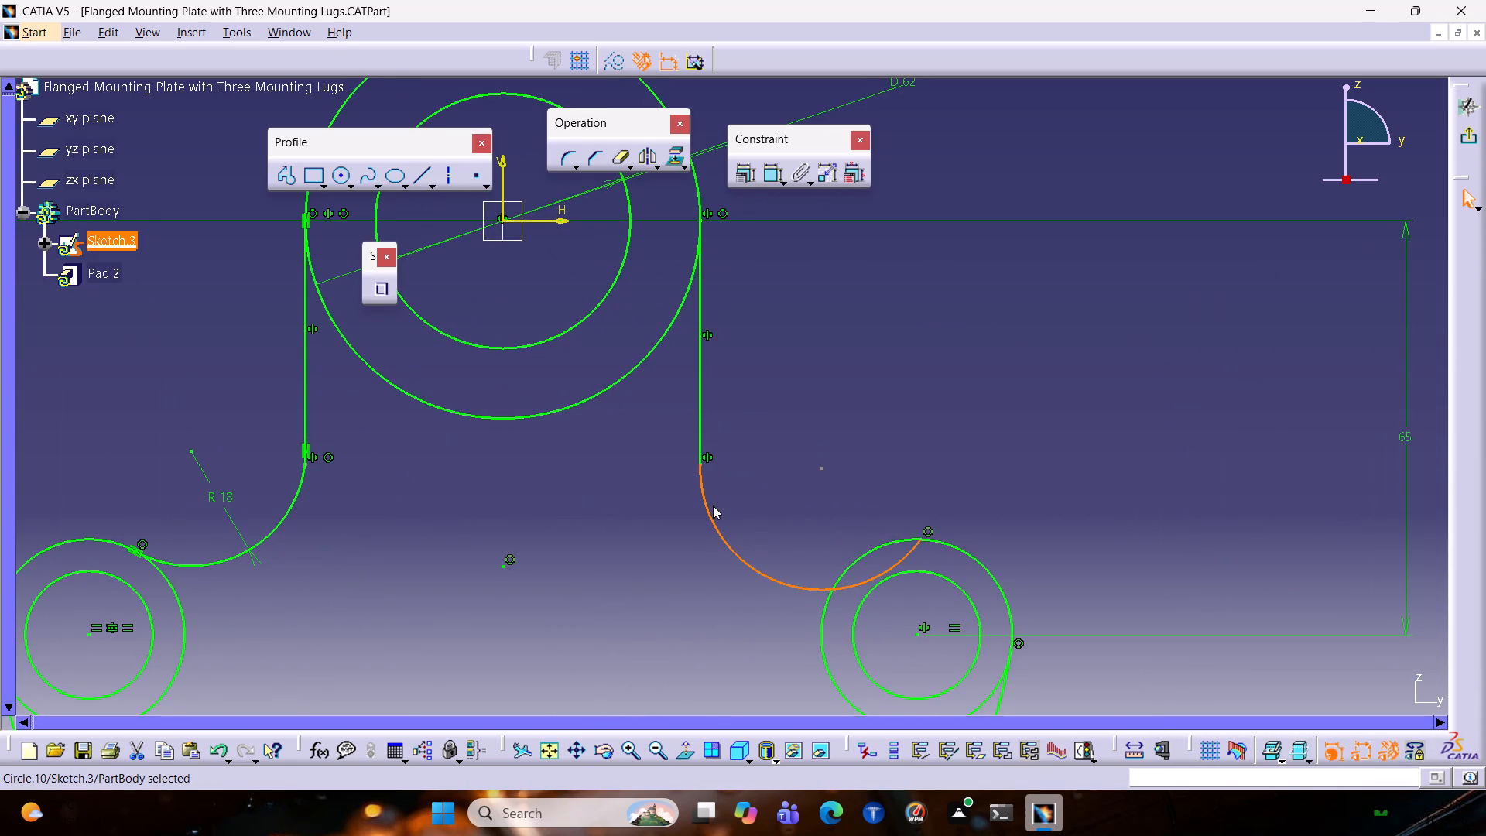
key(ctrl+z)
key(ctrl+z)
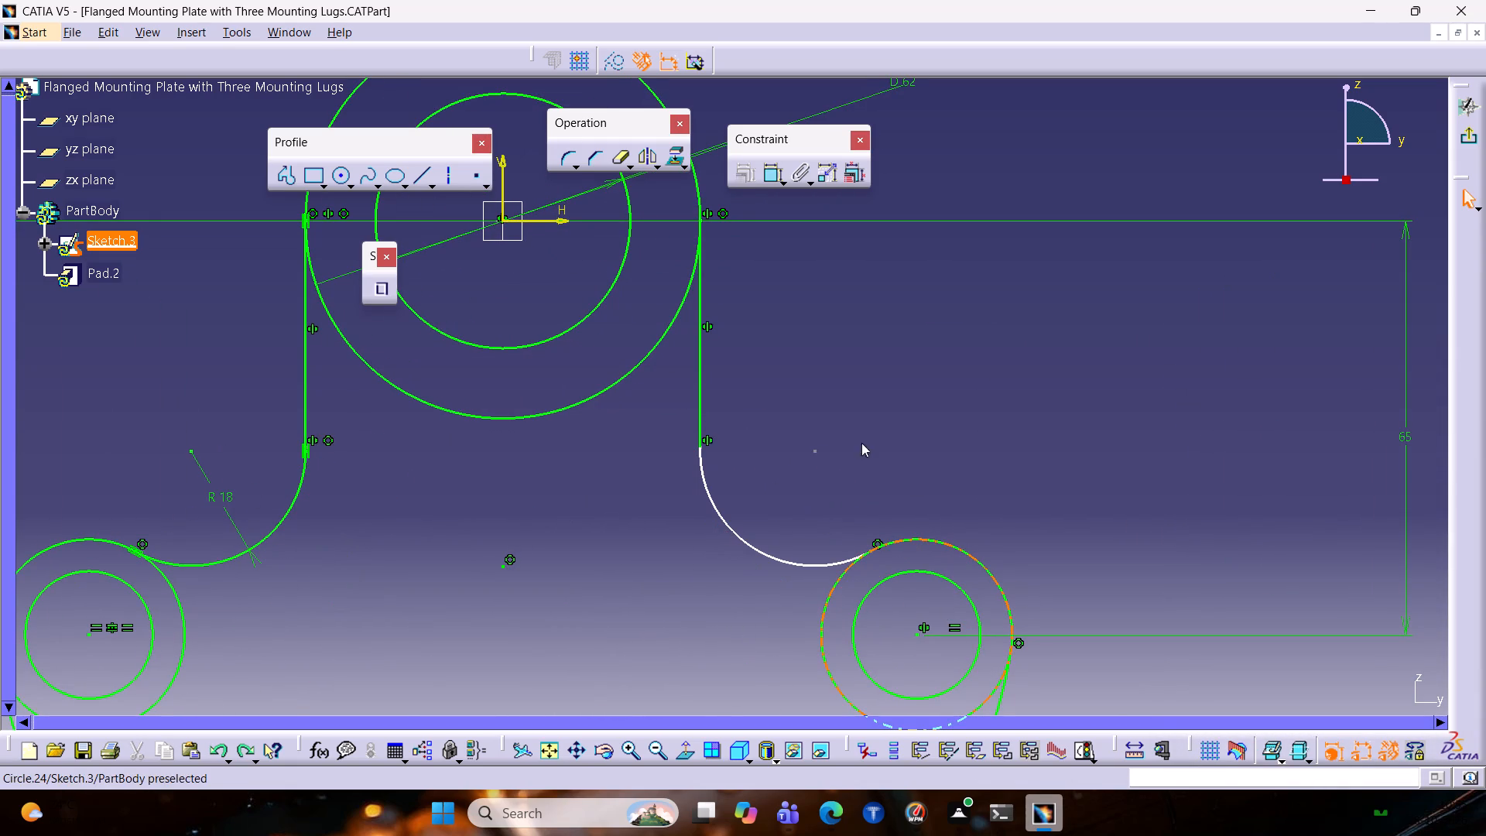
Add a tangency constraint between the plate's right vertical side line and the right lug fillet.
ctrl+click(697, 400)
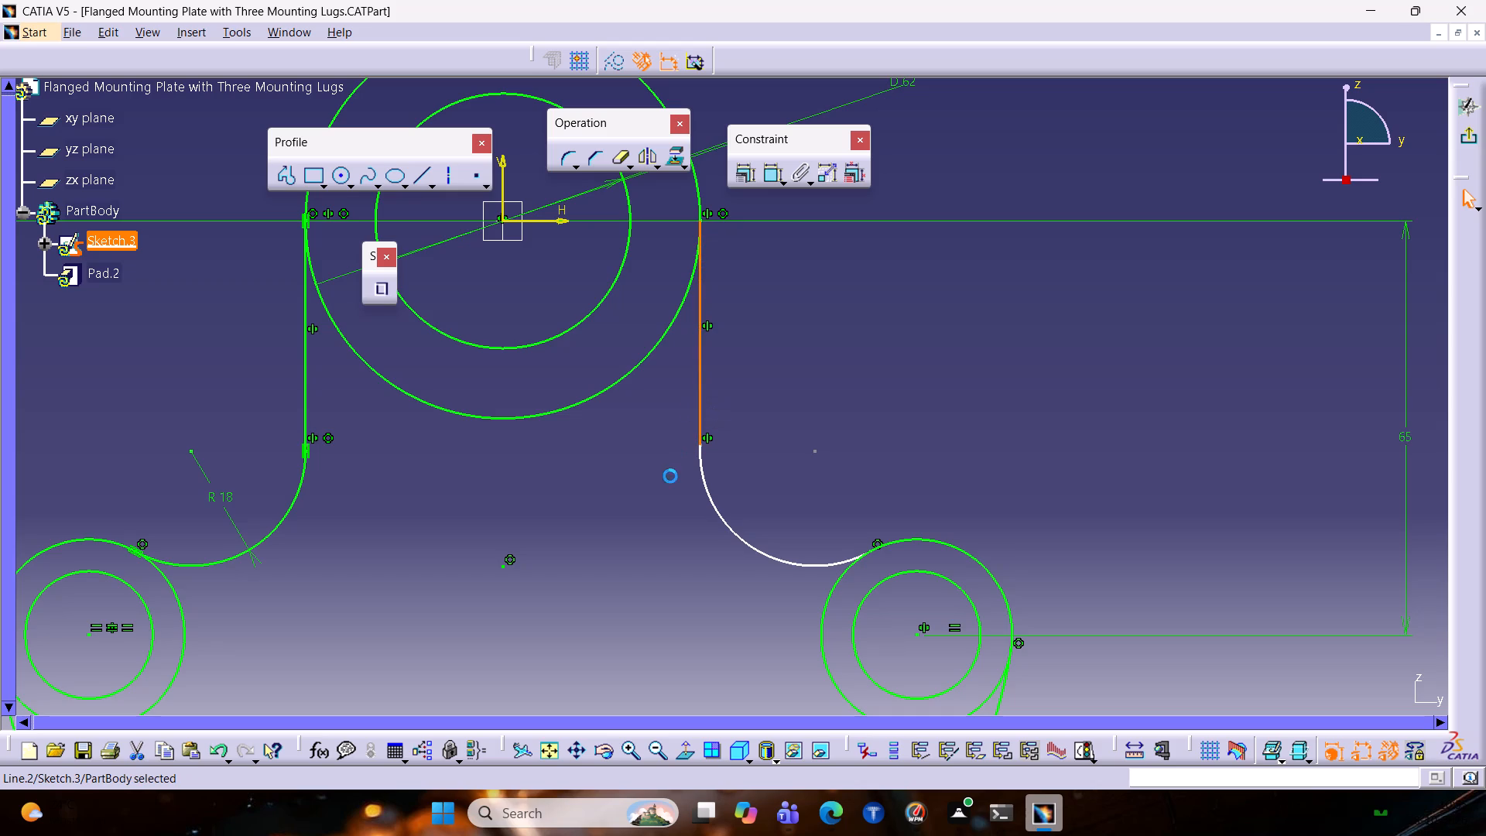
ctrl+click(703, 479)
click(736, 178)
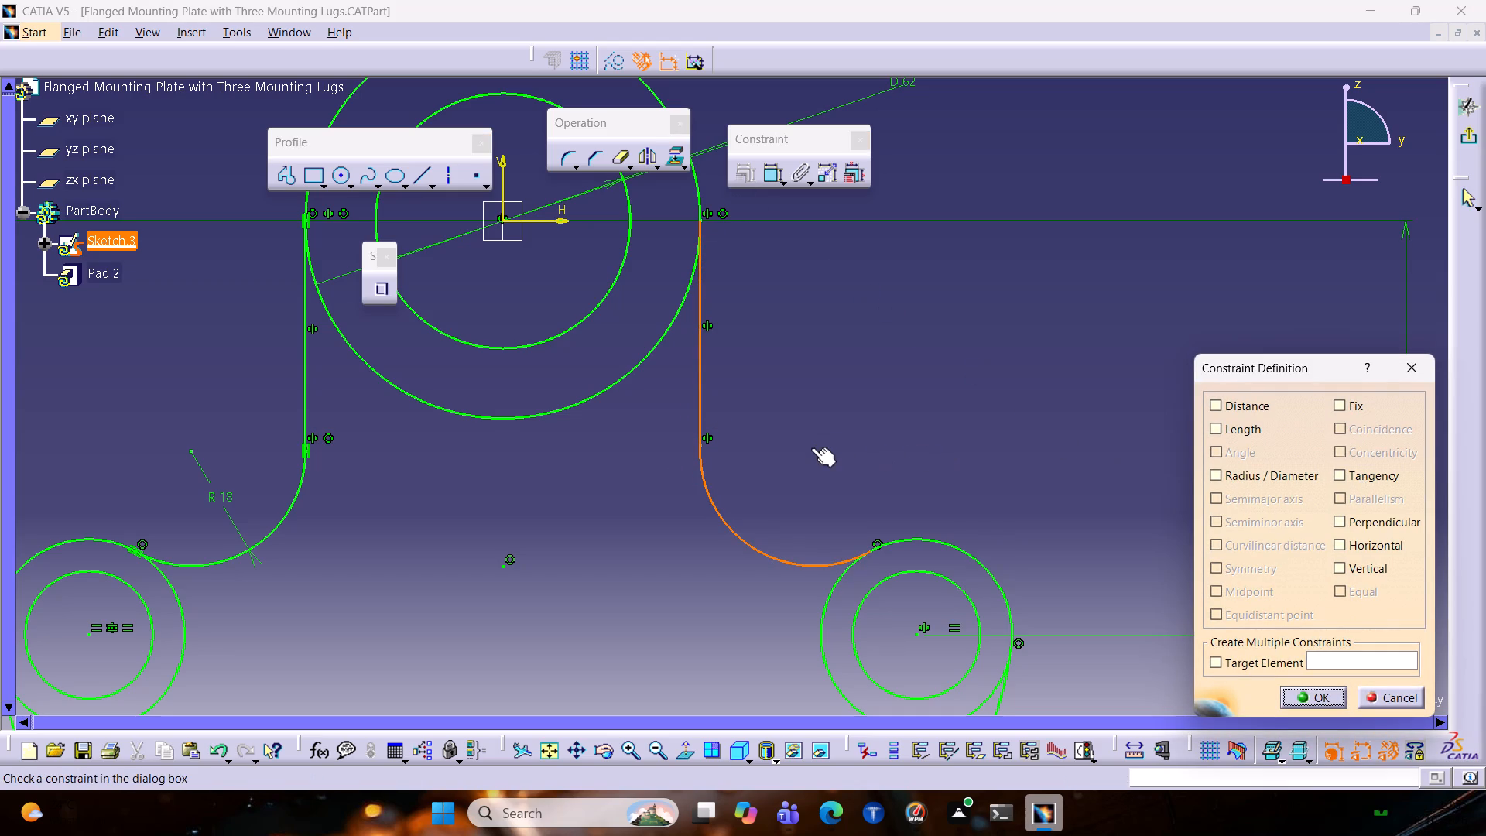
ctrl+scroll(807, 450, down, 1)
ctrl+middle_drag(763, 484, 878, 358)
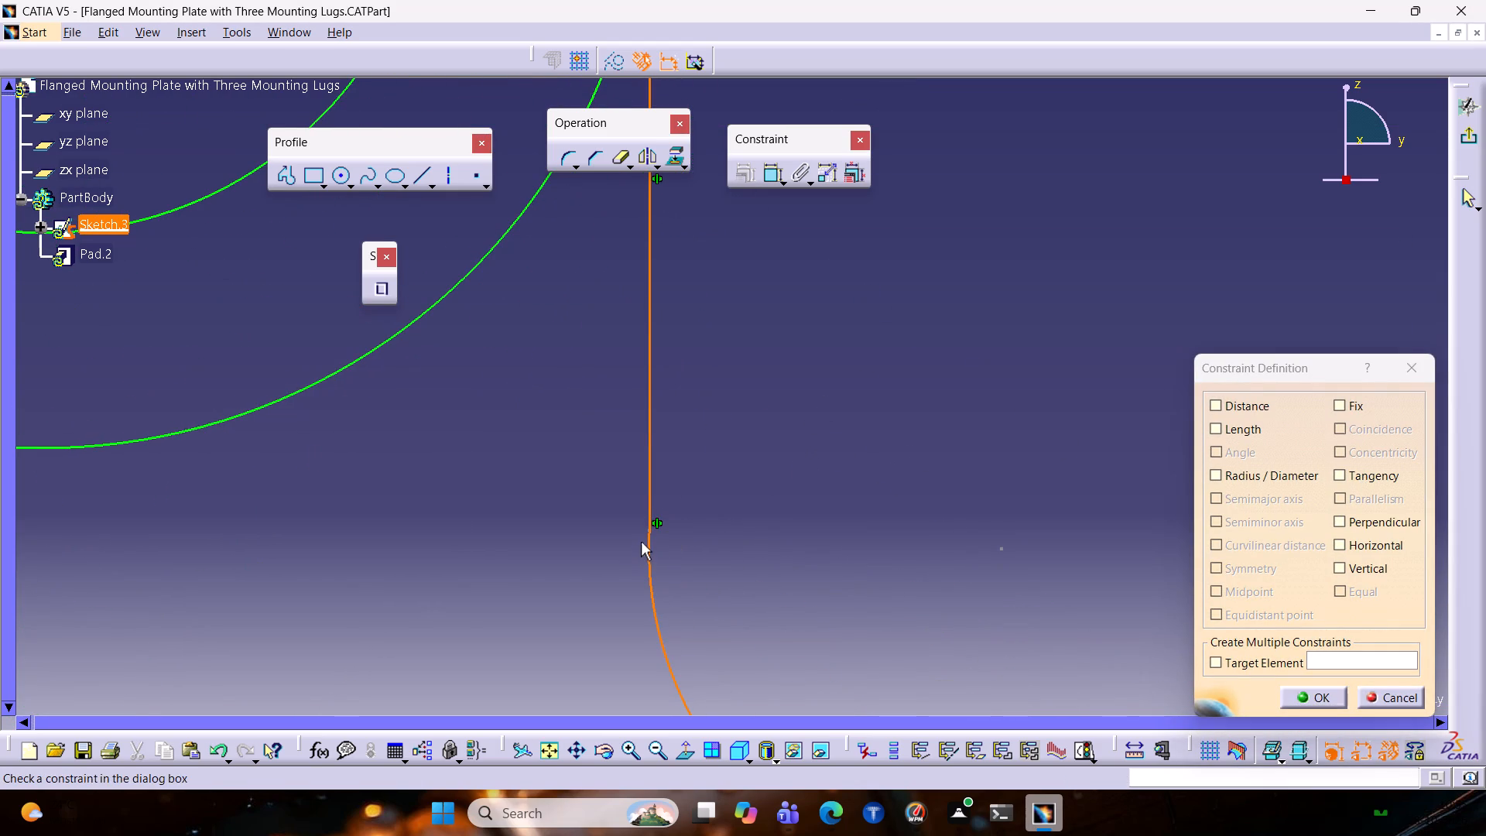
drag(649, 522, 658, 496)
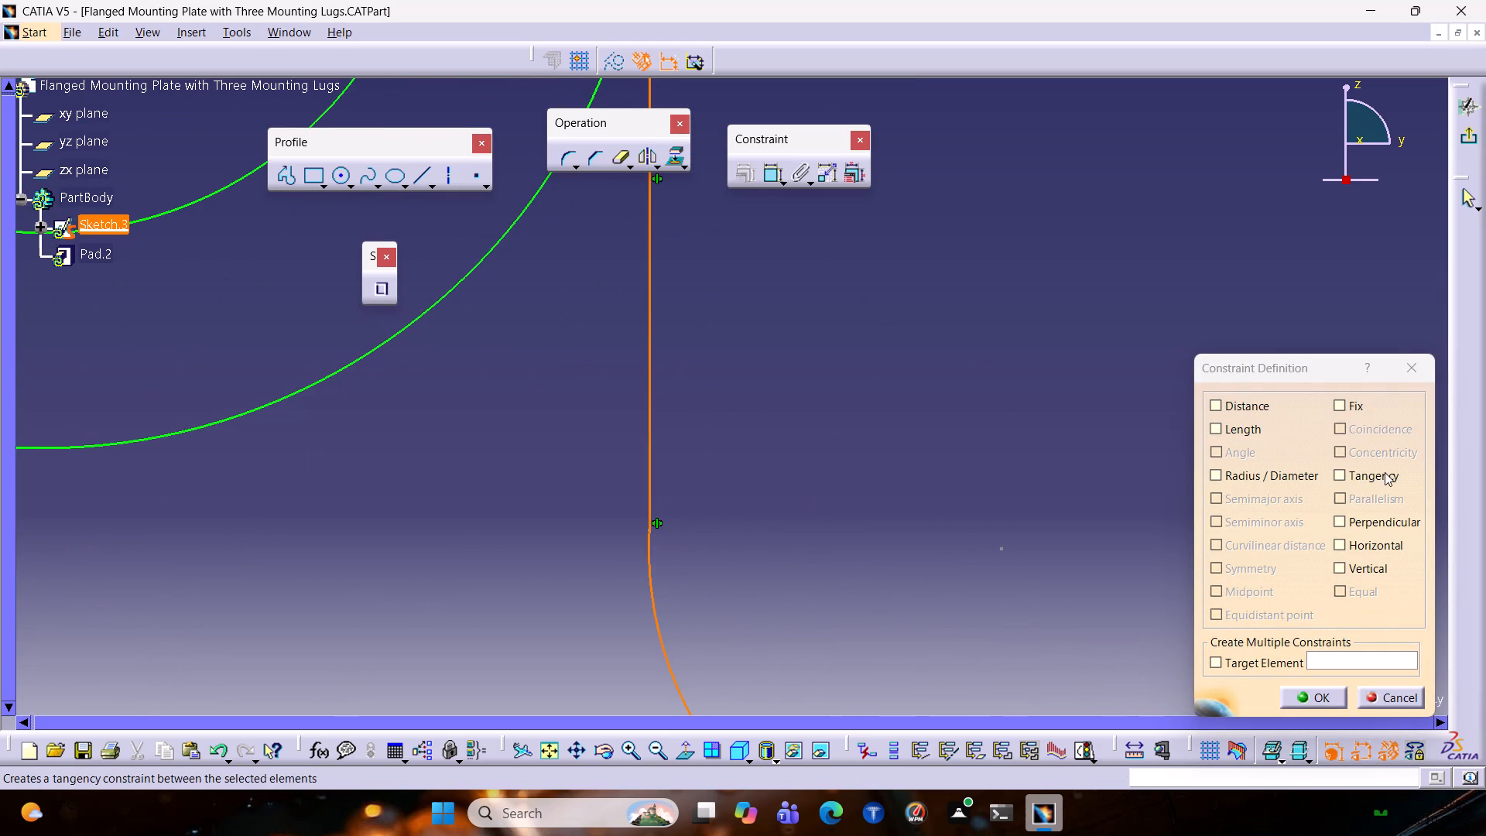
click(1385, 471)
click(1317, 694)
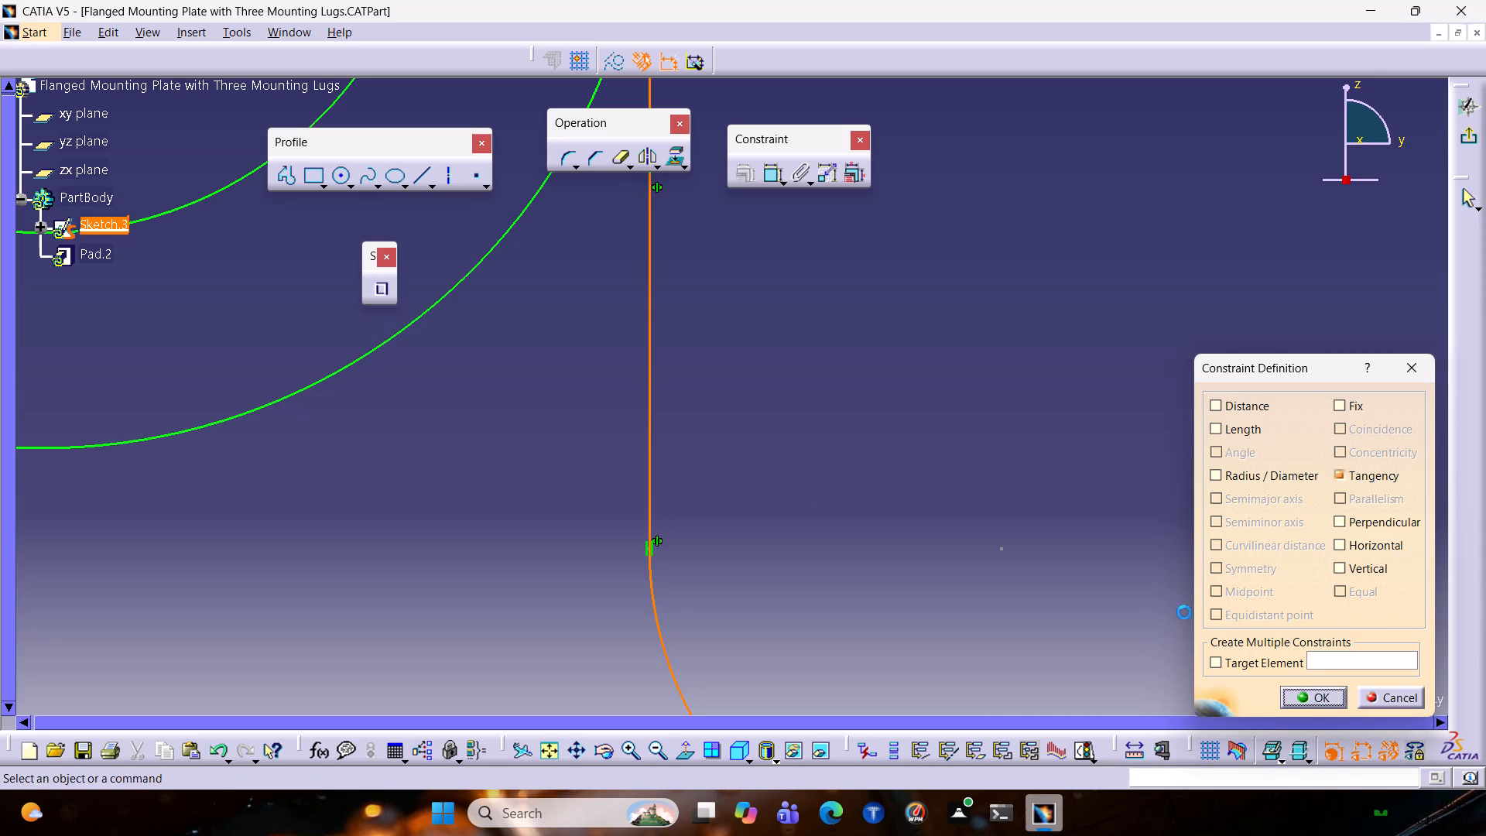
Add a tangency constraint between the right lug fillet and the right lug's outer circle.
ctrl+middle_drag(1005, 370, 936, 520)
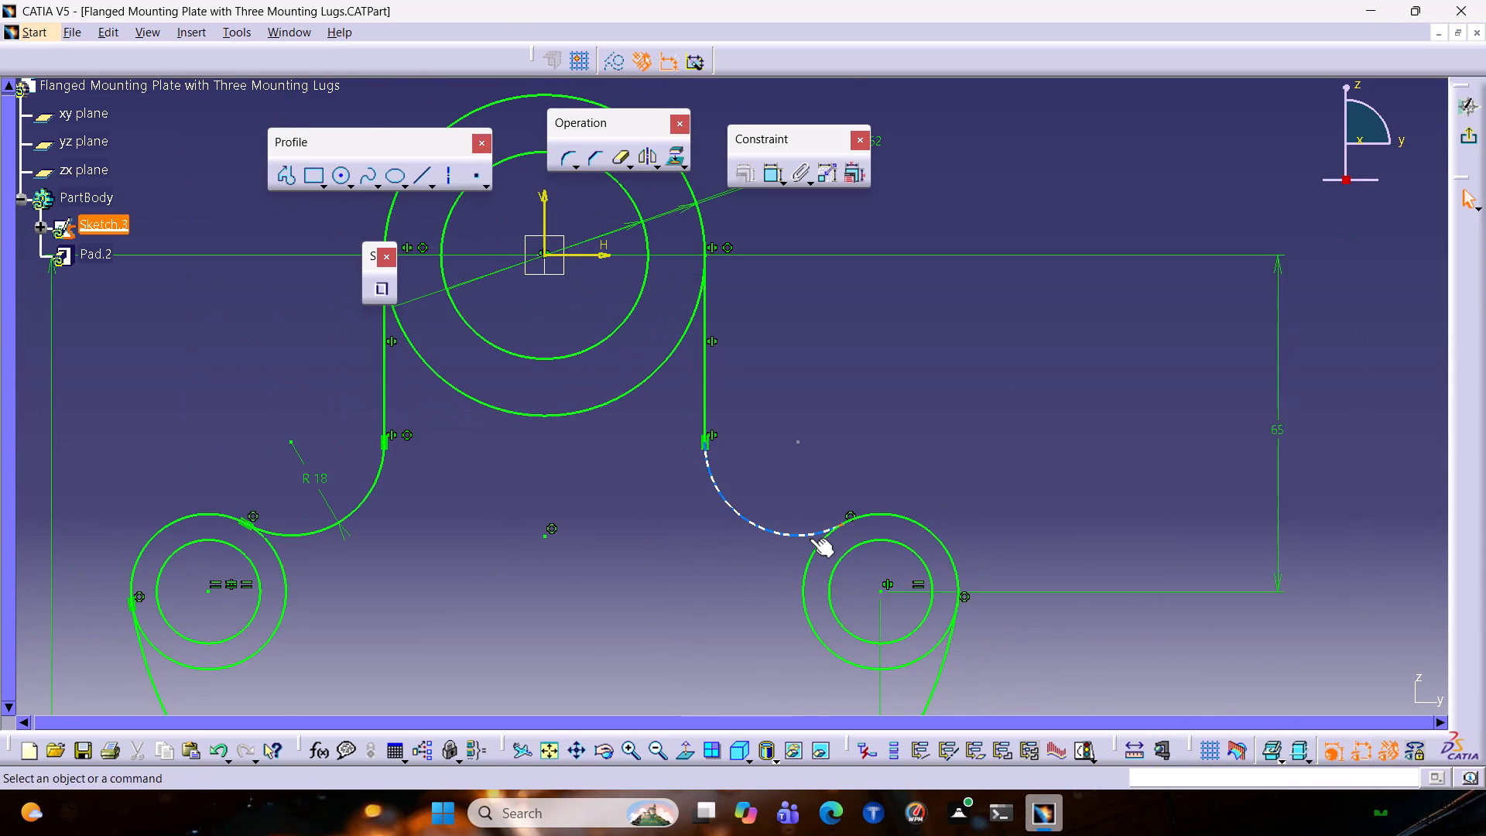
click(810, 538)
ctrl+click(889, 514)
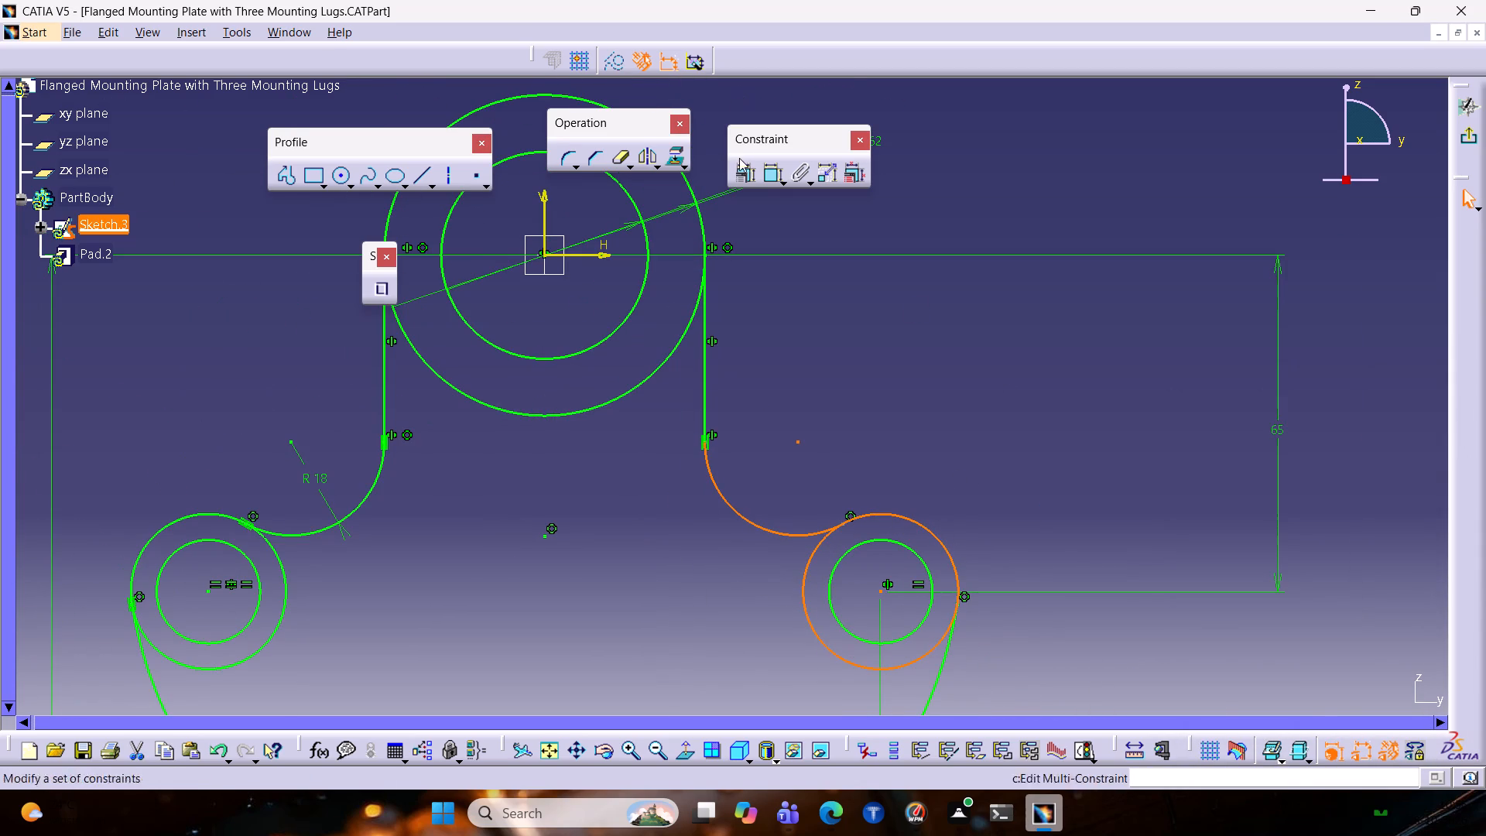
click(743, 166)
click(1382, 473)
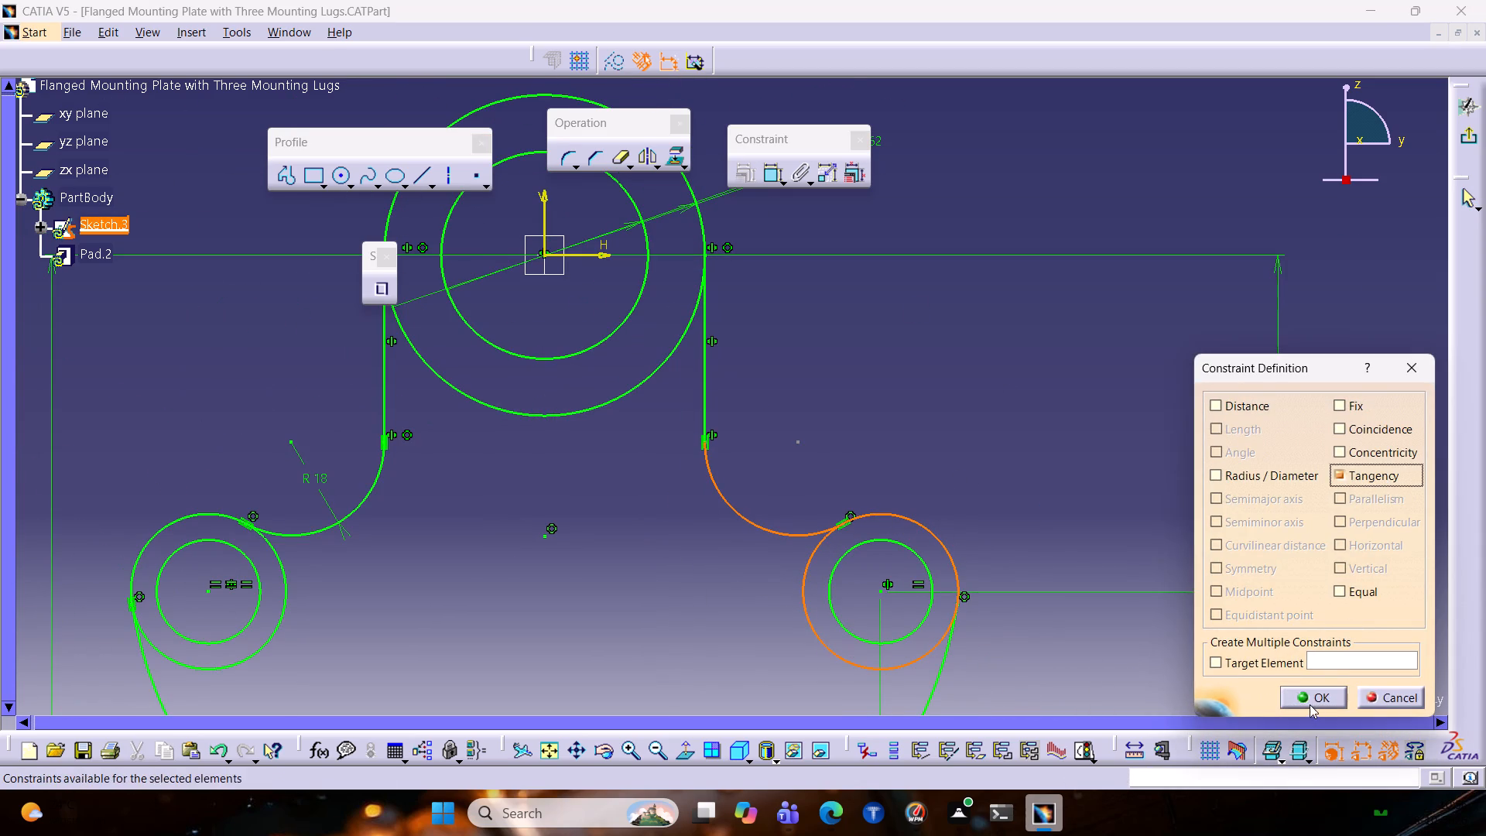
click(1310, 704)
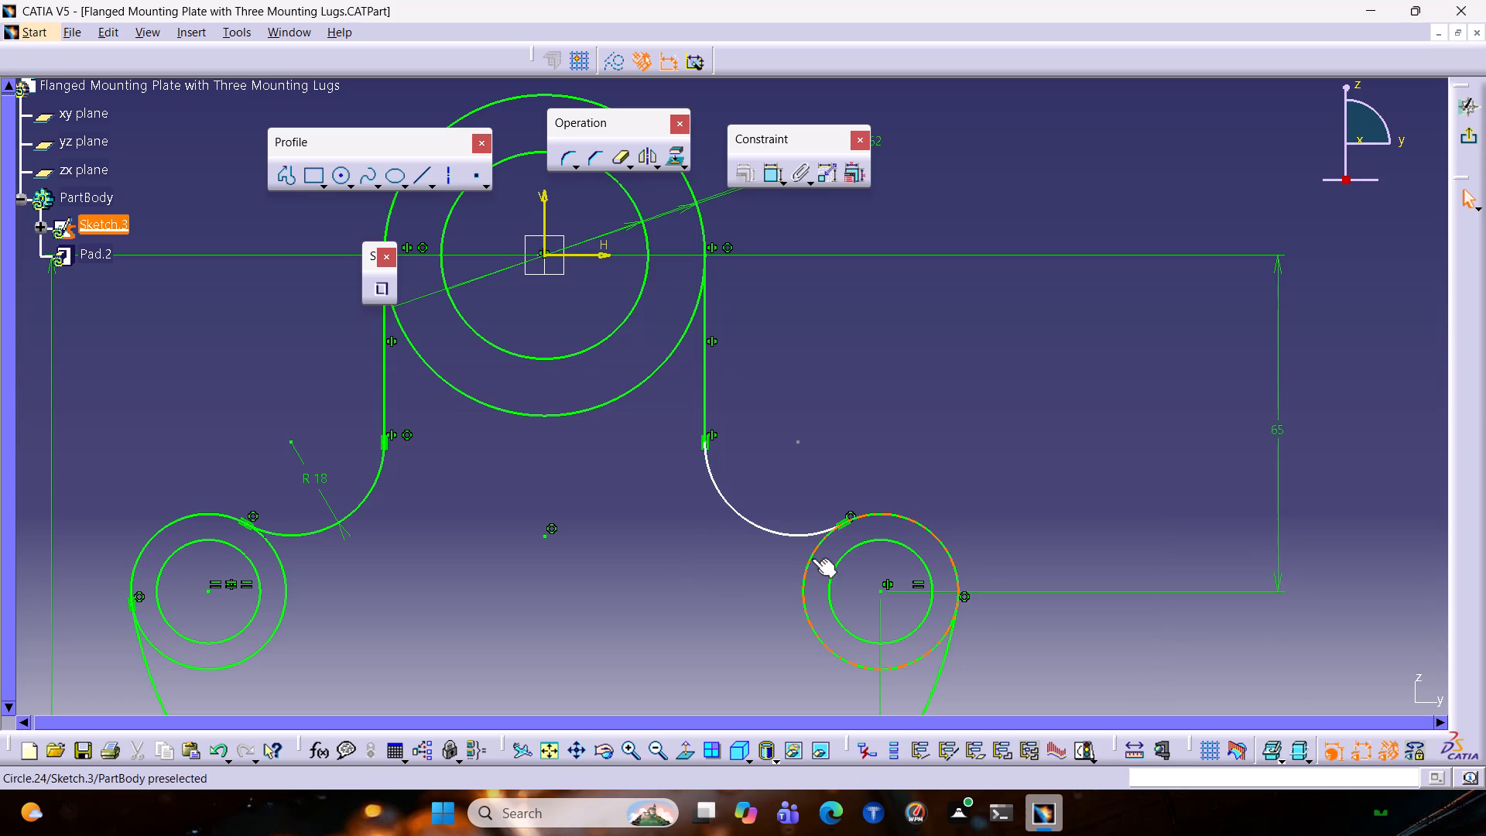
Apply an Equal constraint between the R 18 left fillet and the right fillet, and exit the sketch.
click(375, 481)
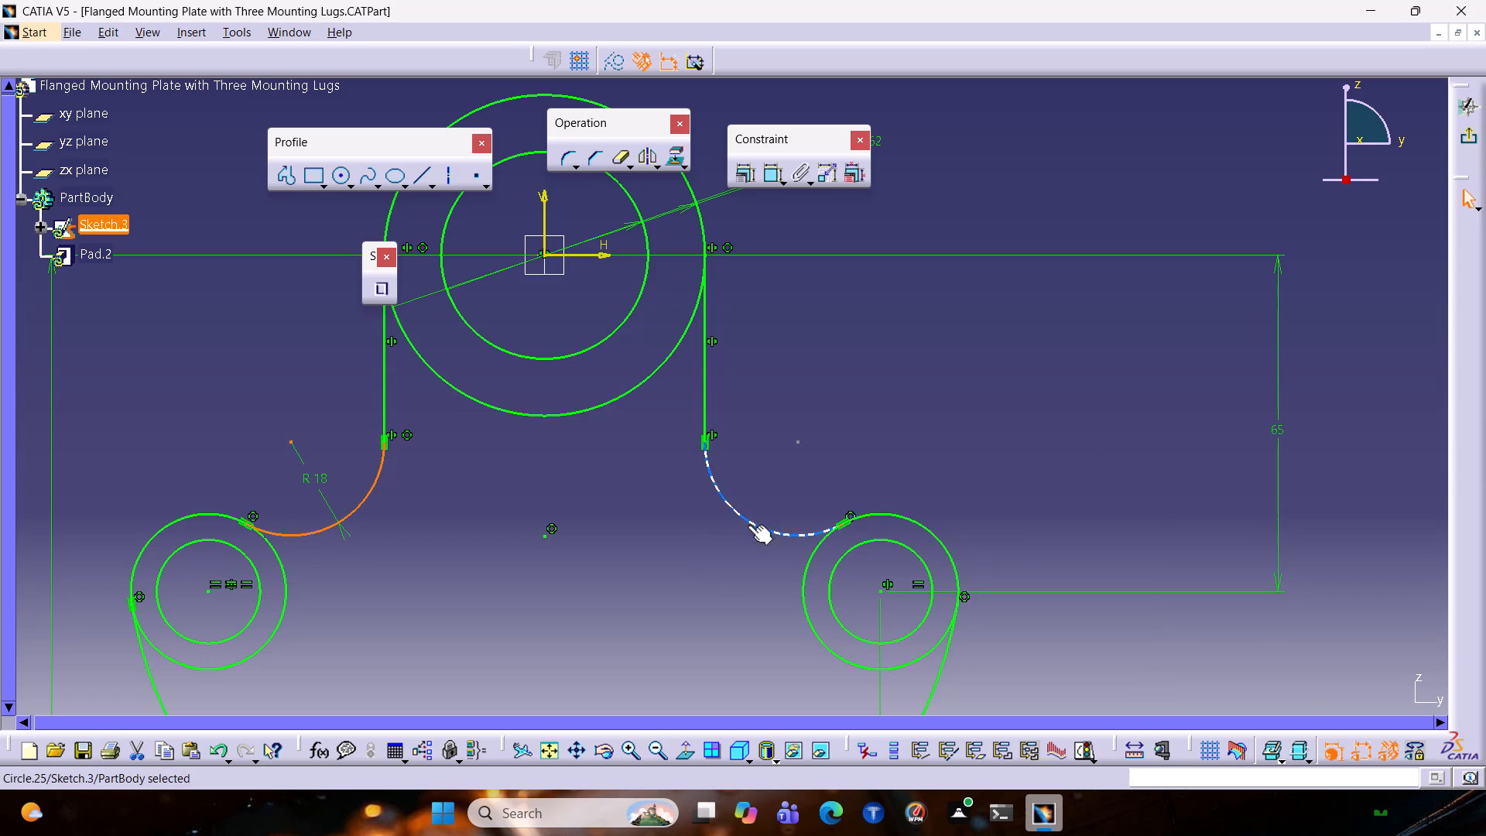
ctrl+click(748, 525)
click(740, 172)
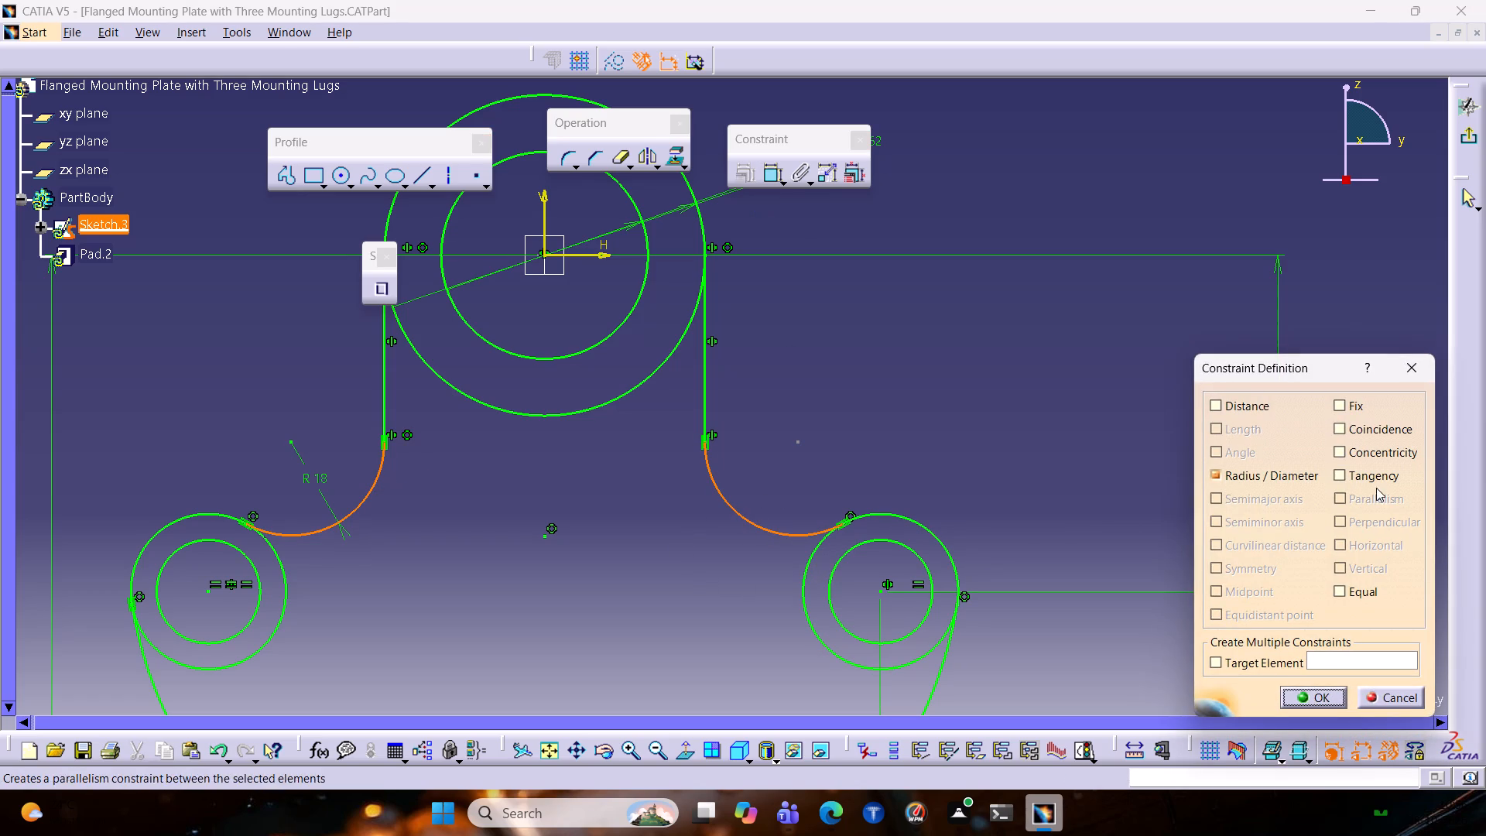
click(1358, 590)
click(1330, 701)
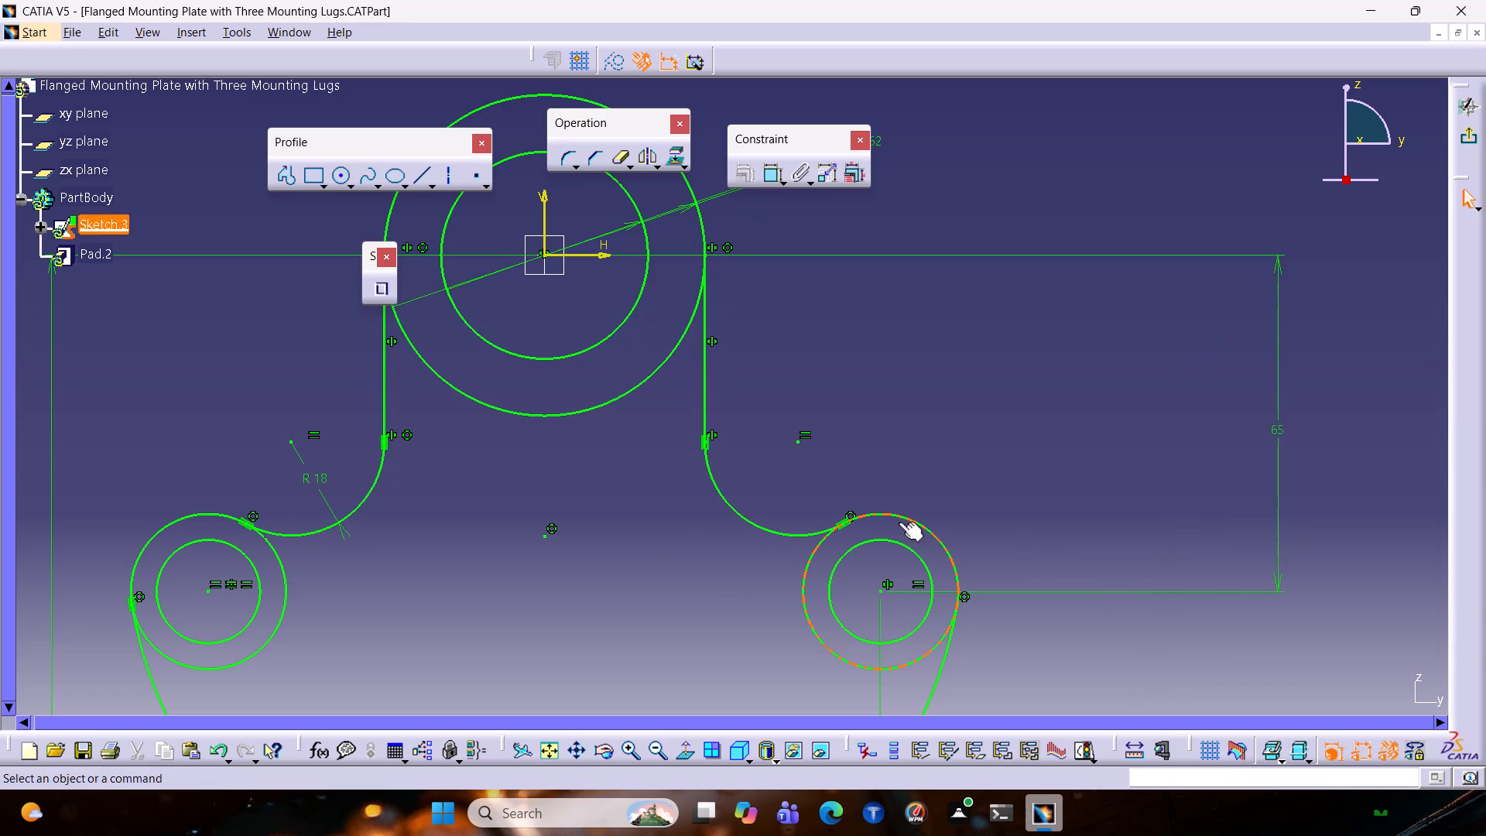
ctrl+middle_drag(1018, 434, 998, 519)
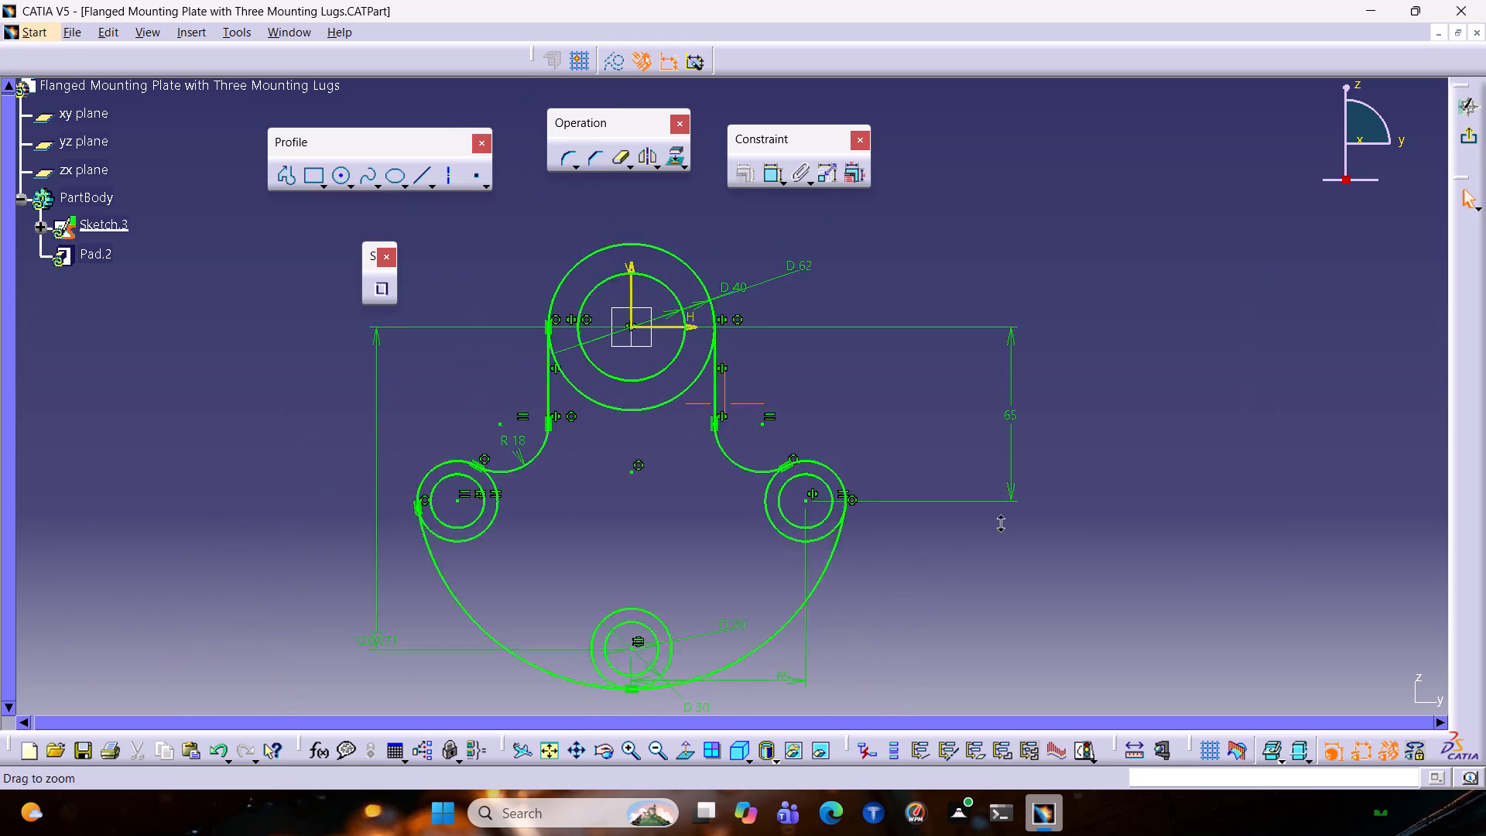
ctrl+middle_drag(998, 519, 995, 524)
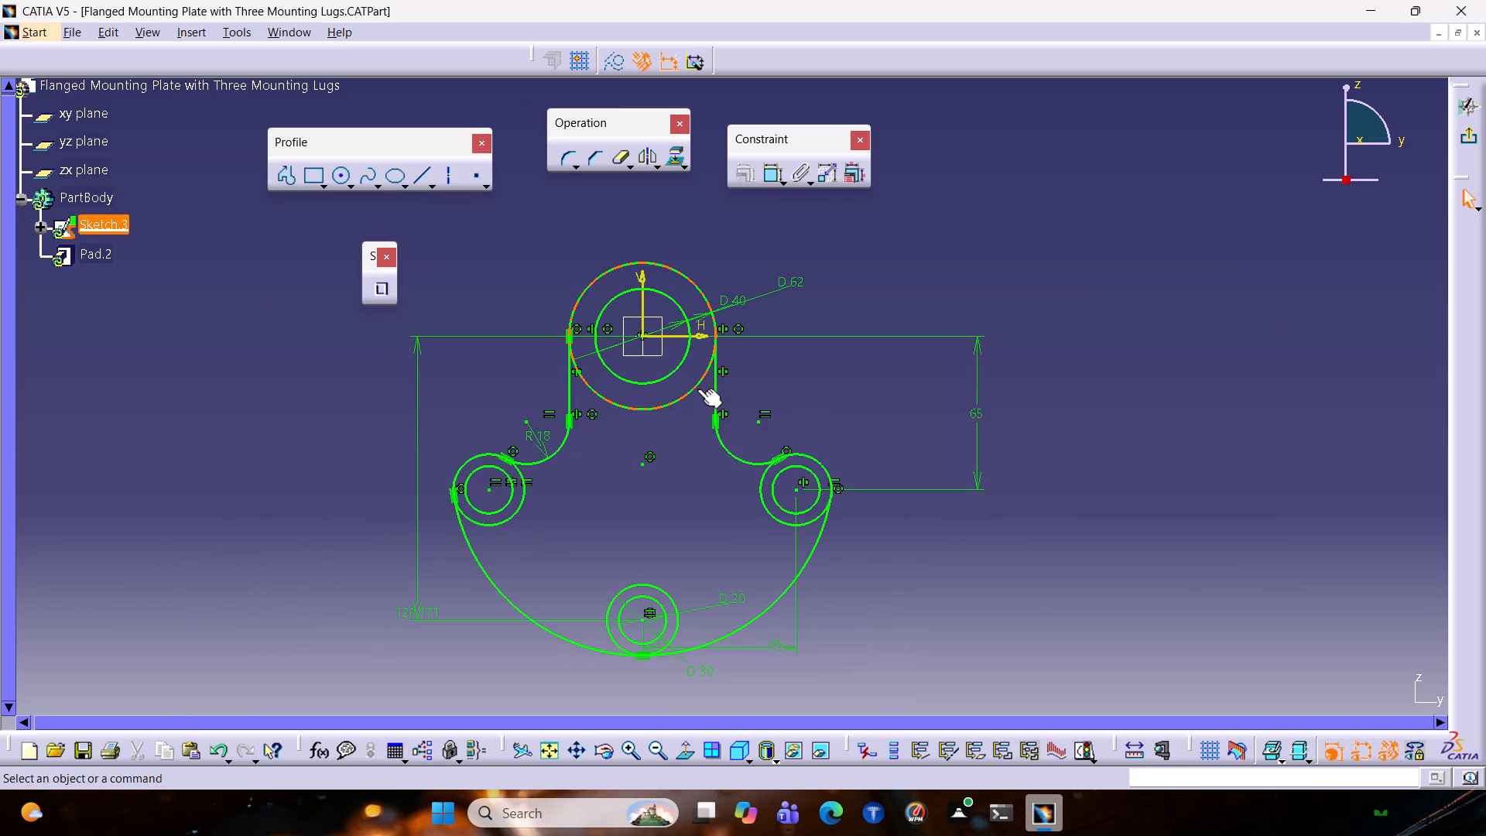
click(1473, 135)
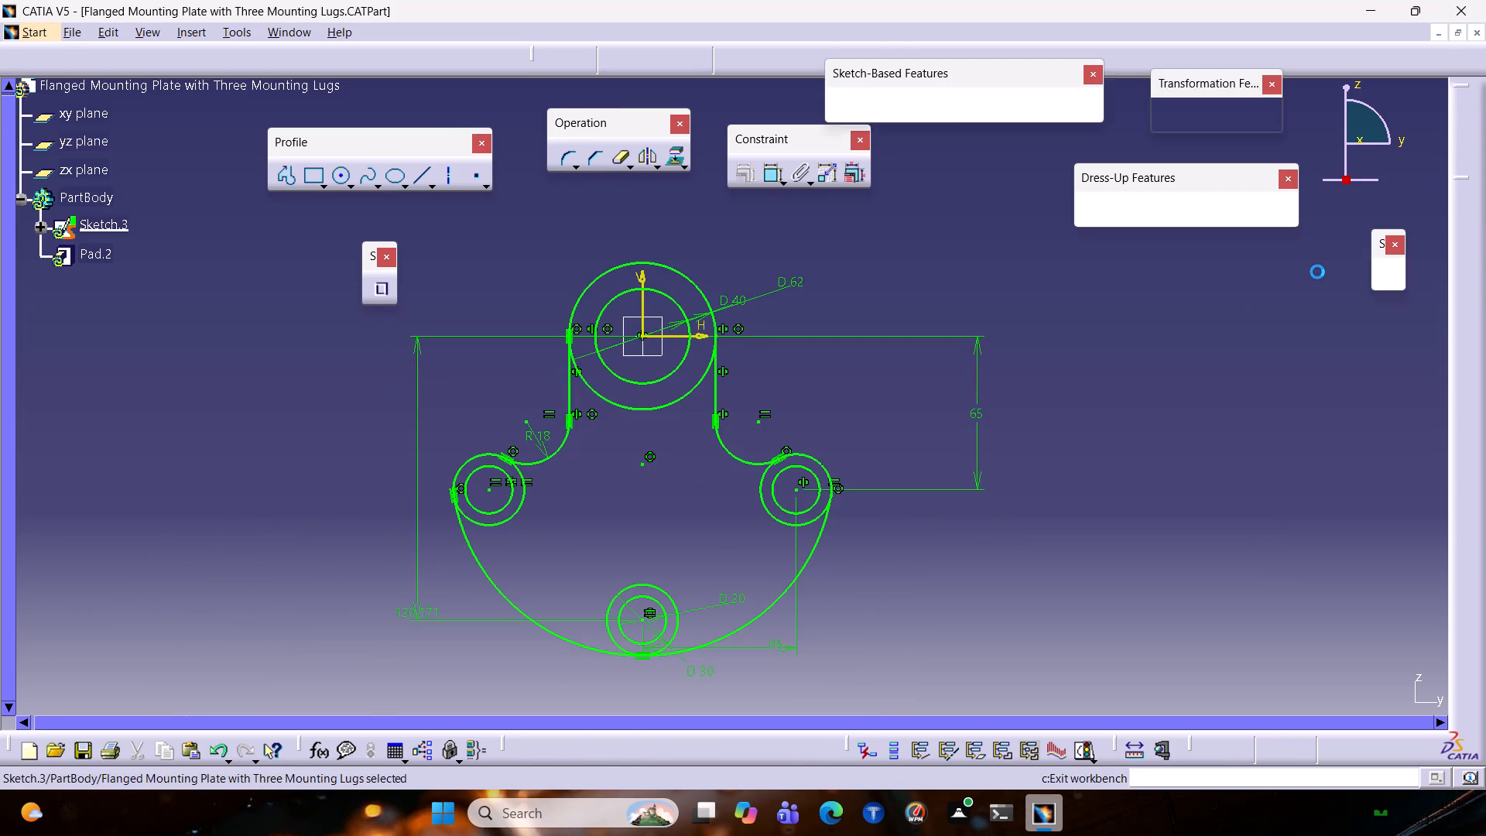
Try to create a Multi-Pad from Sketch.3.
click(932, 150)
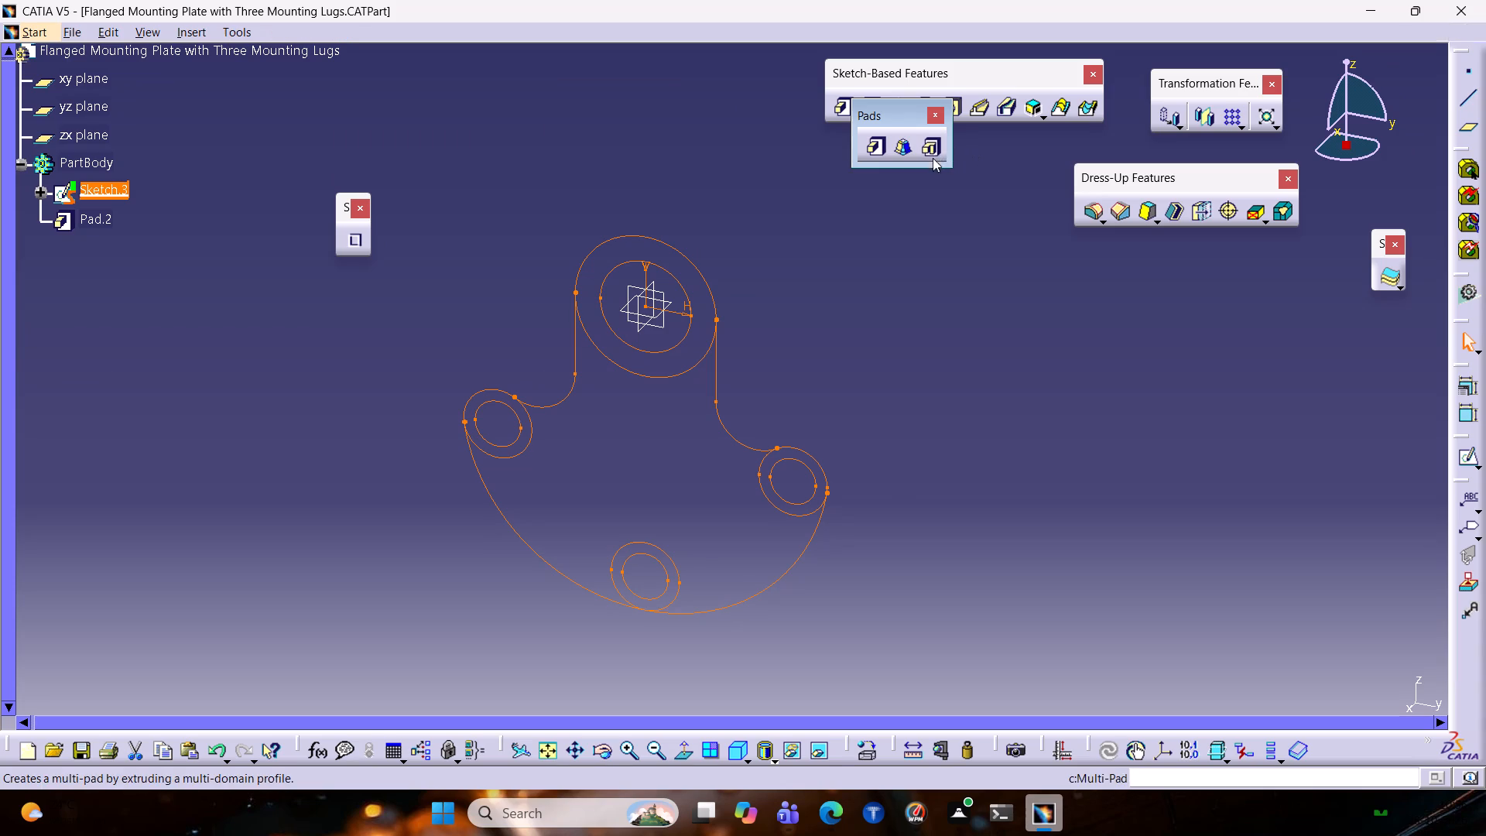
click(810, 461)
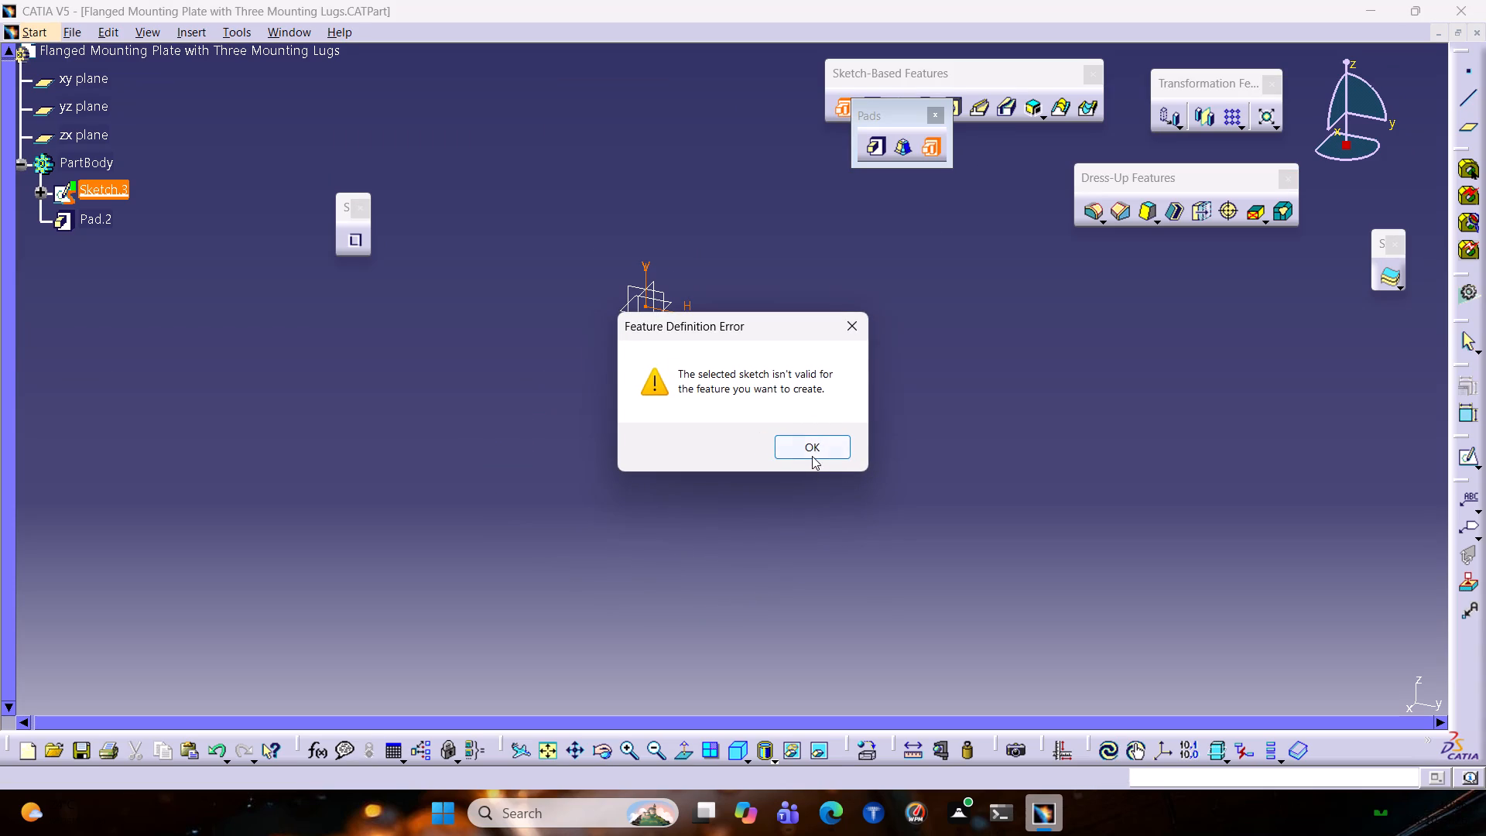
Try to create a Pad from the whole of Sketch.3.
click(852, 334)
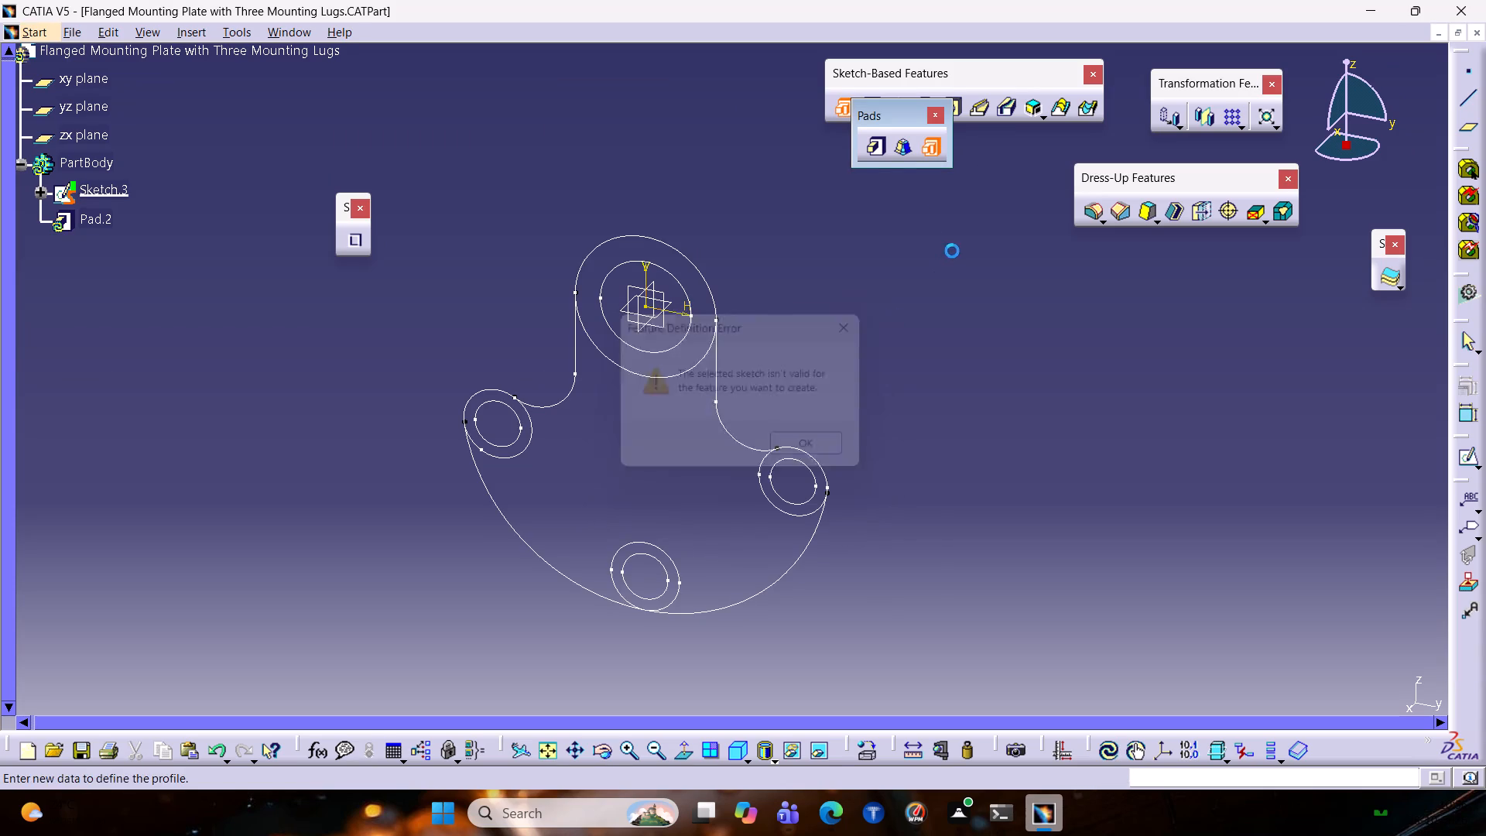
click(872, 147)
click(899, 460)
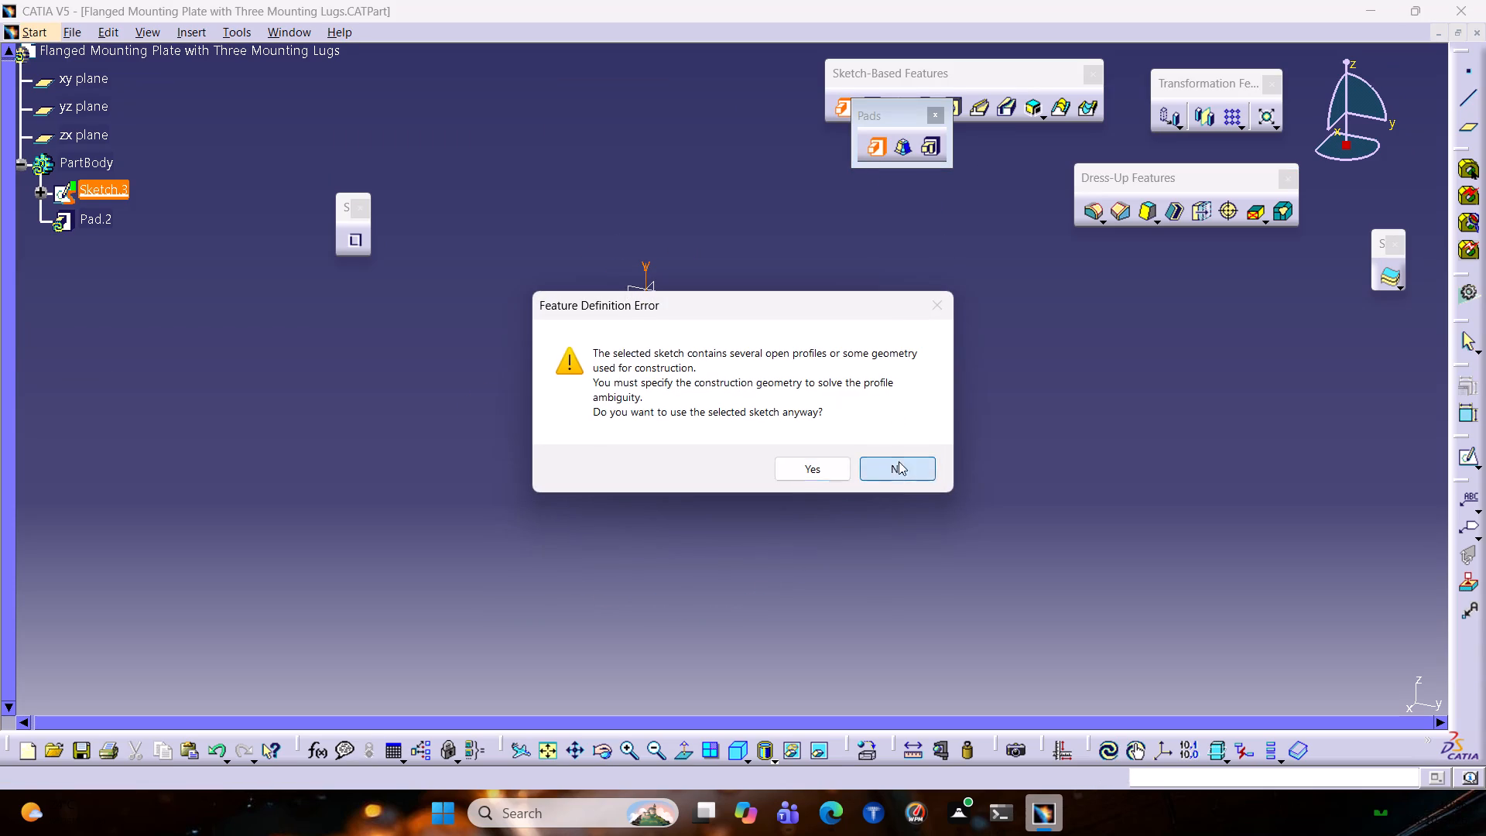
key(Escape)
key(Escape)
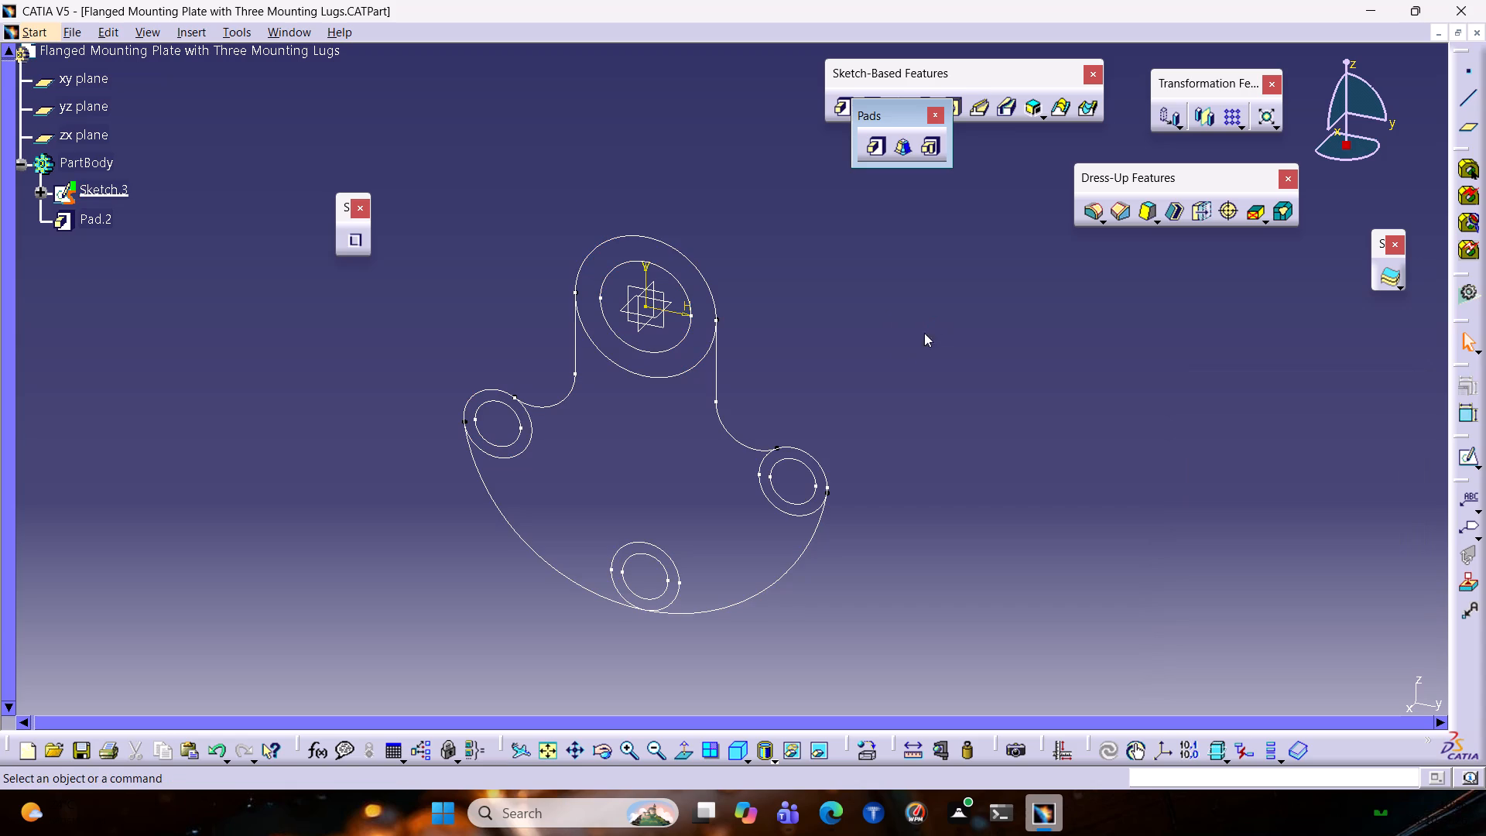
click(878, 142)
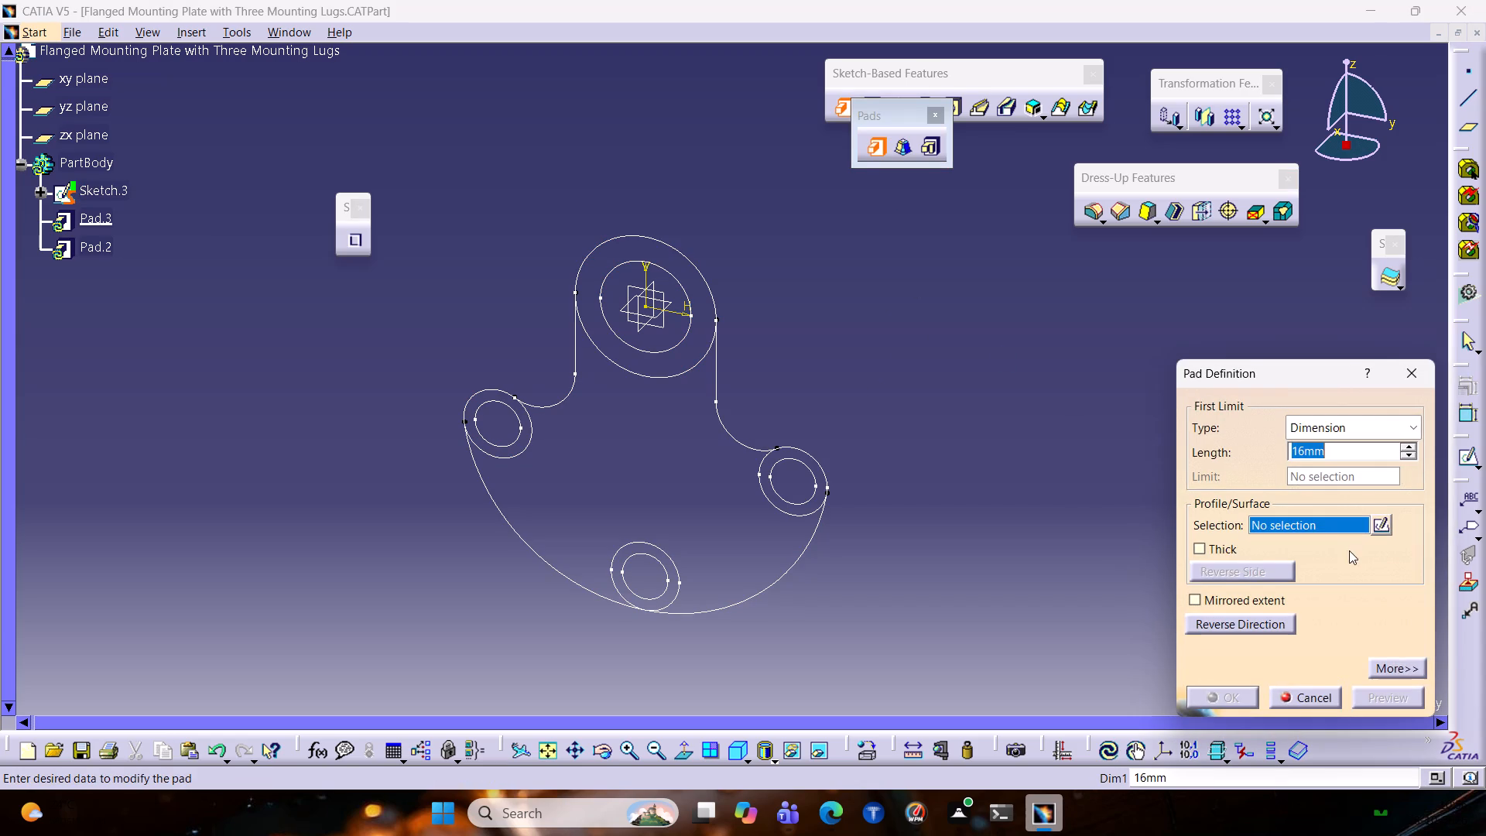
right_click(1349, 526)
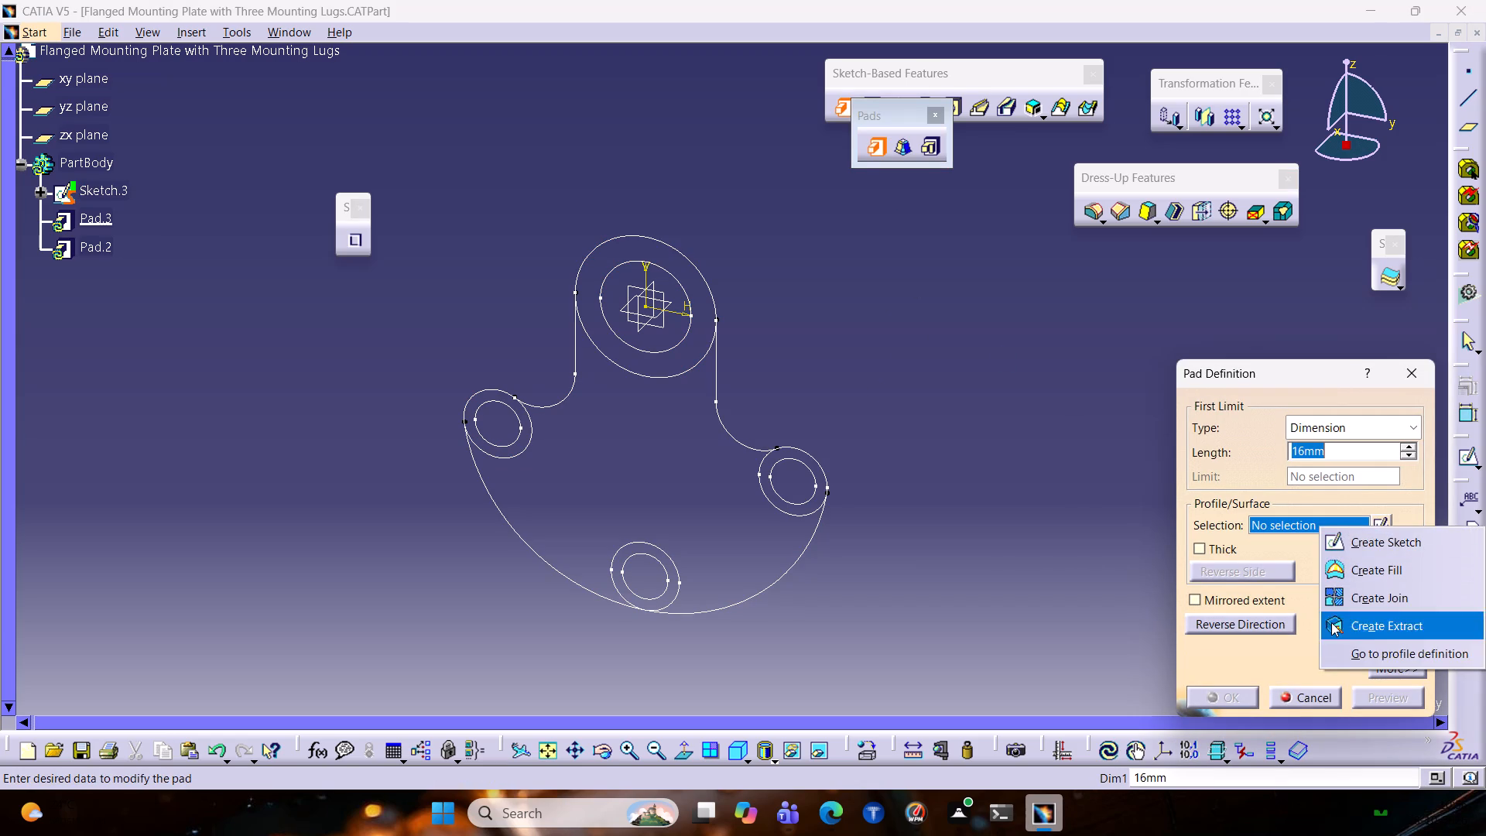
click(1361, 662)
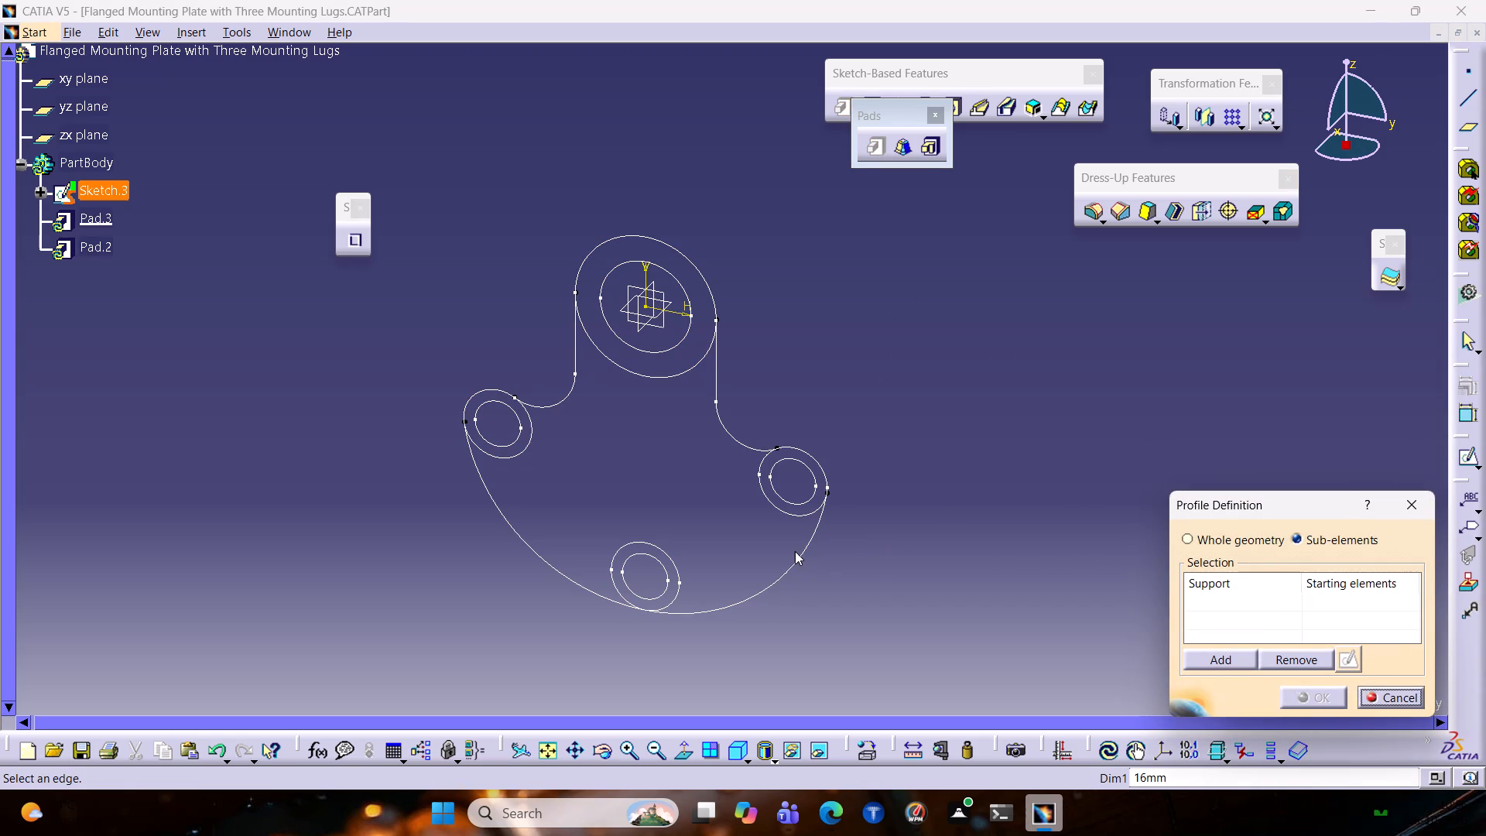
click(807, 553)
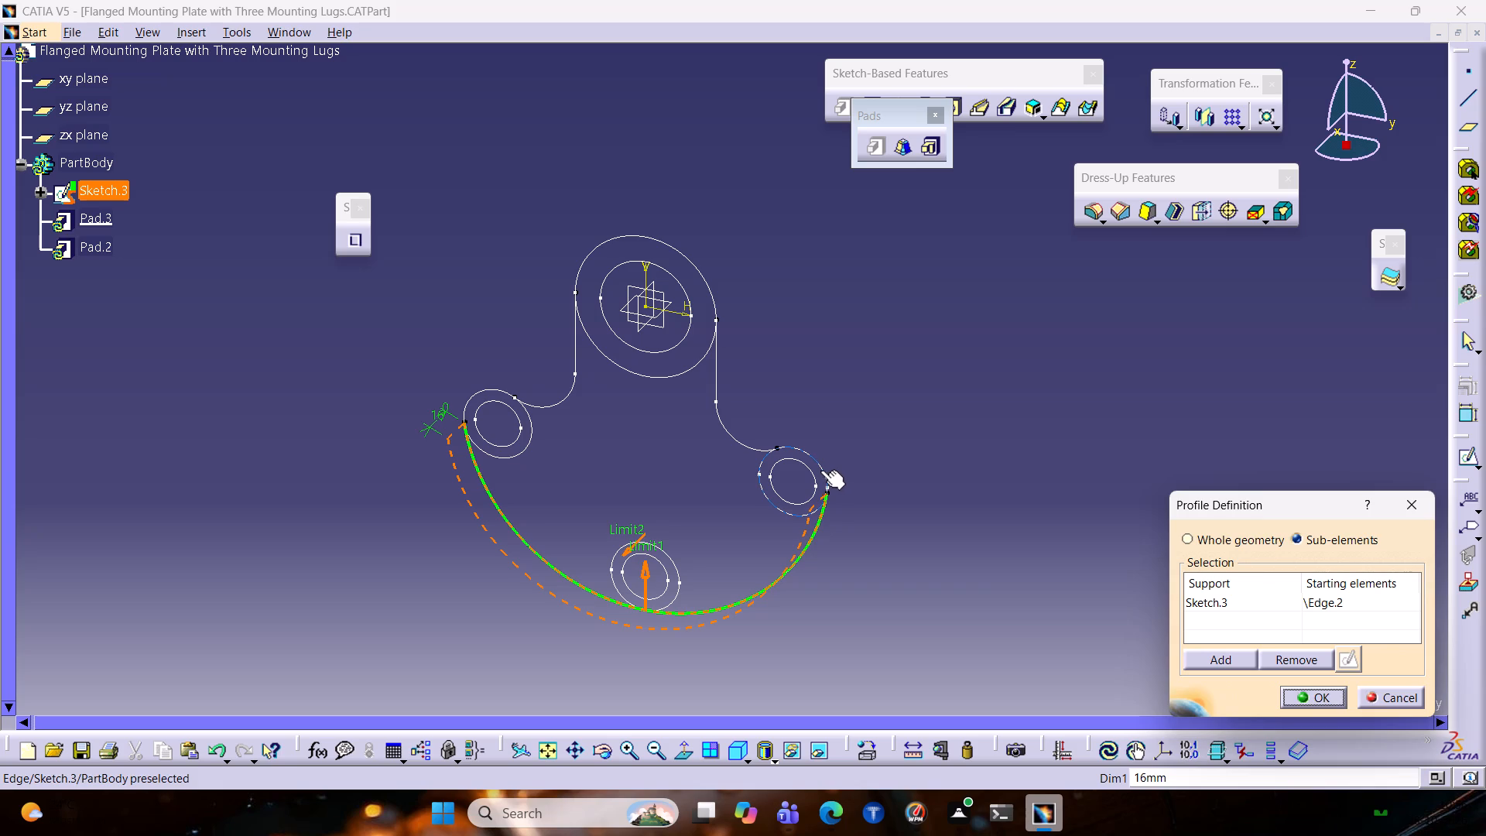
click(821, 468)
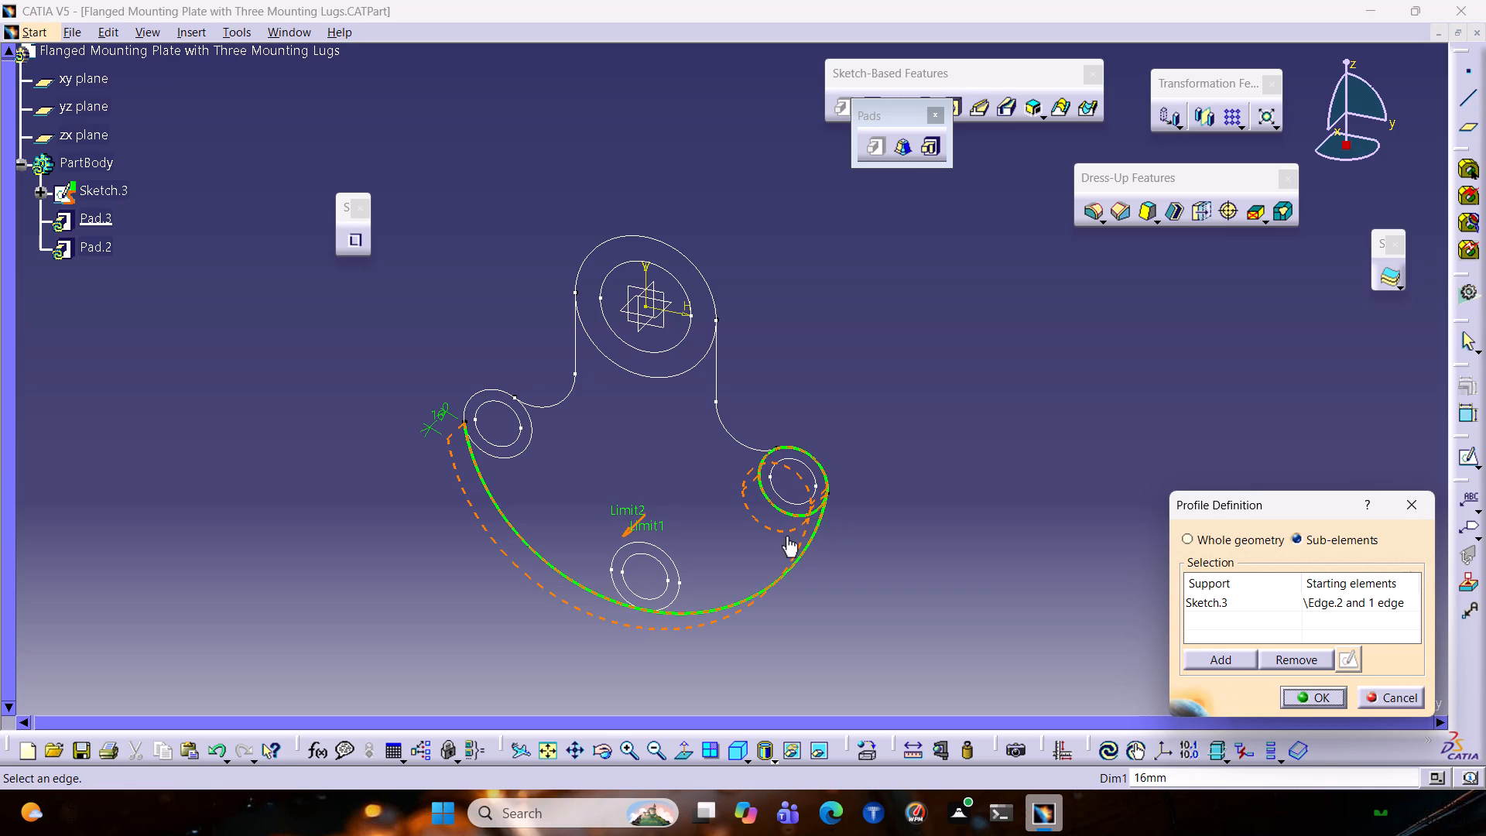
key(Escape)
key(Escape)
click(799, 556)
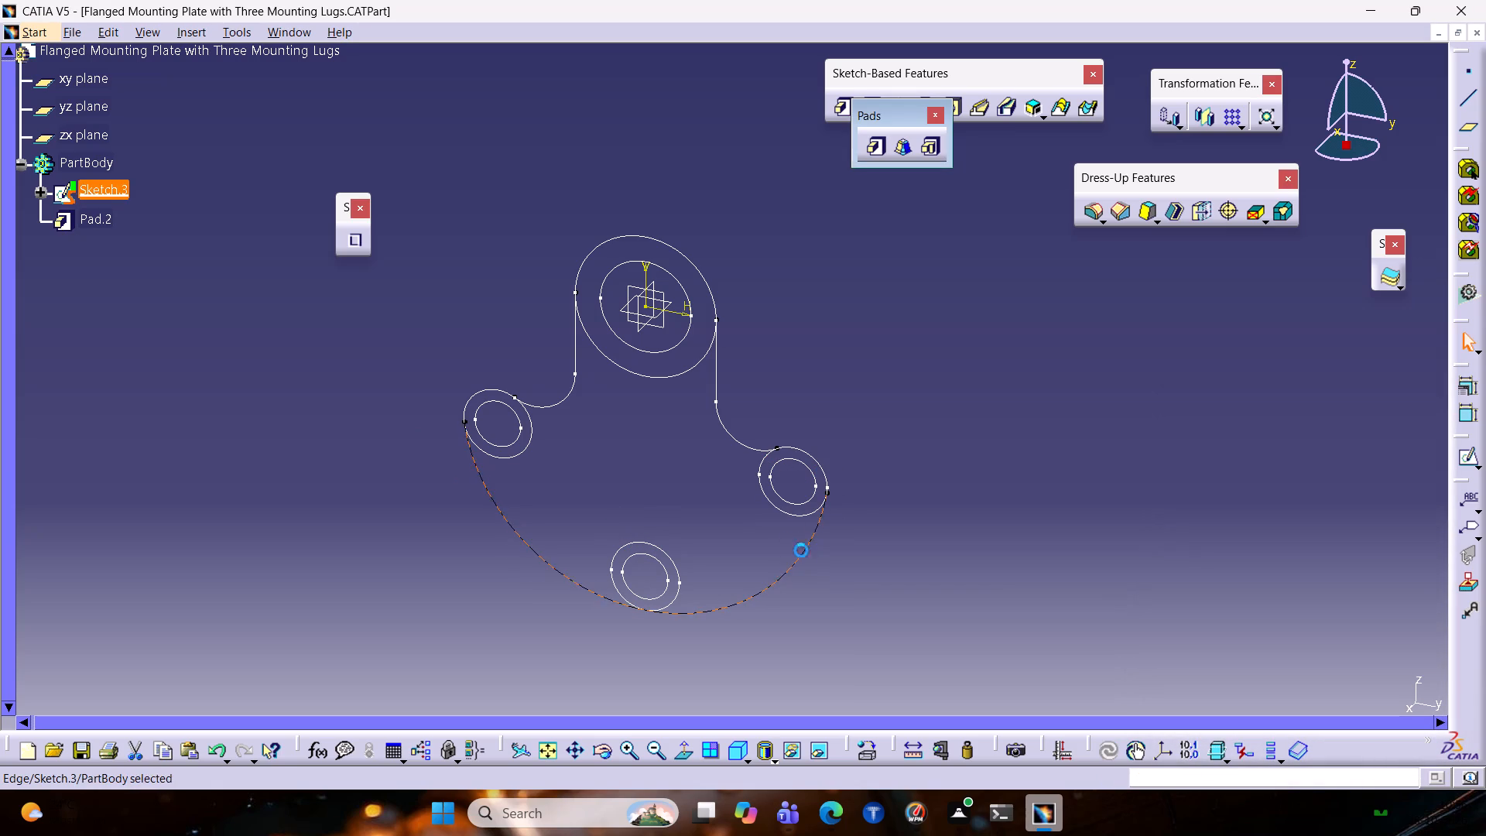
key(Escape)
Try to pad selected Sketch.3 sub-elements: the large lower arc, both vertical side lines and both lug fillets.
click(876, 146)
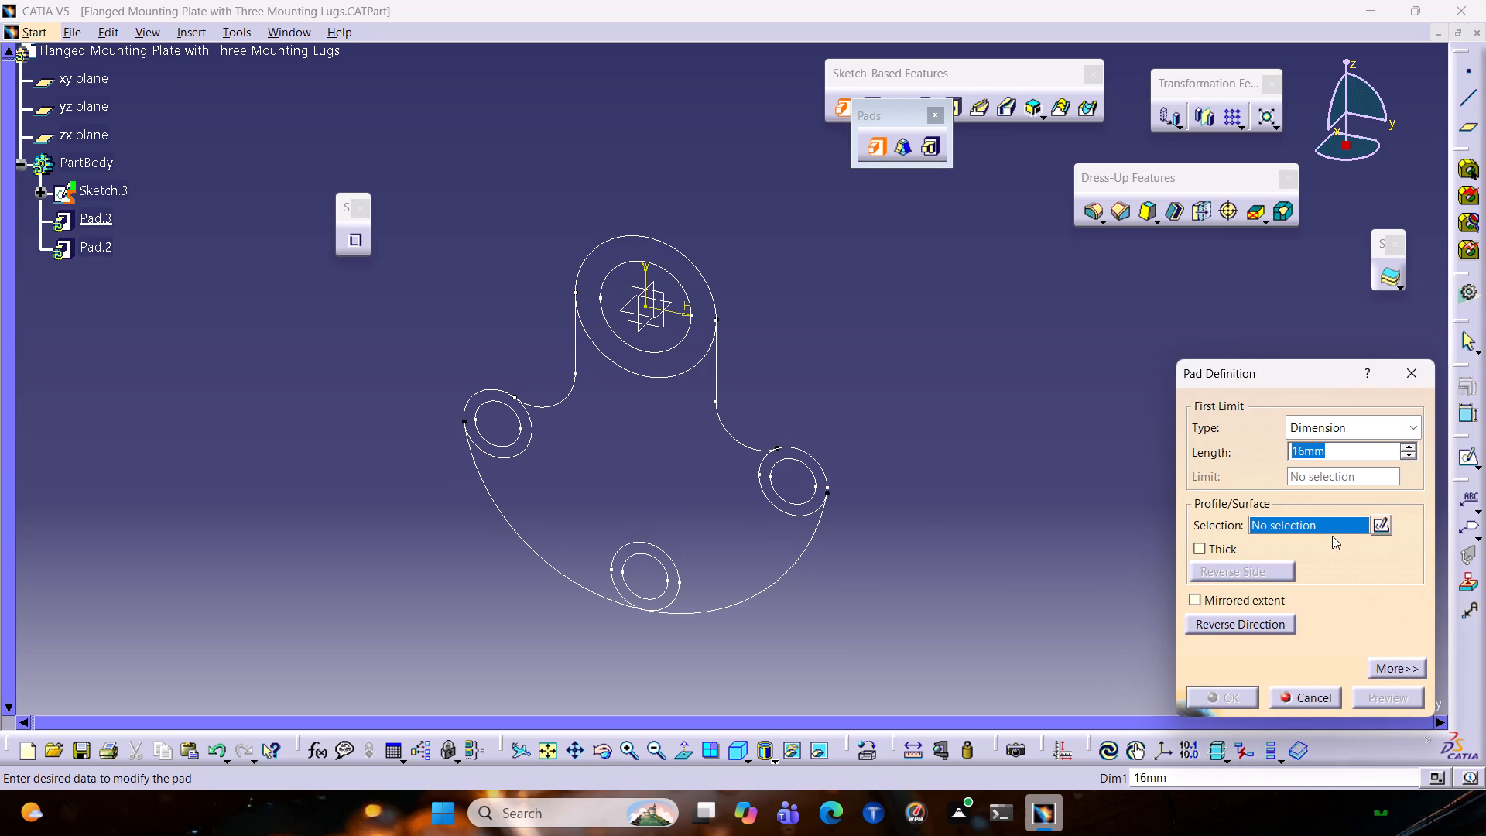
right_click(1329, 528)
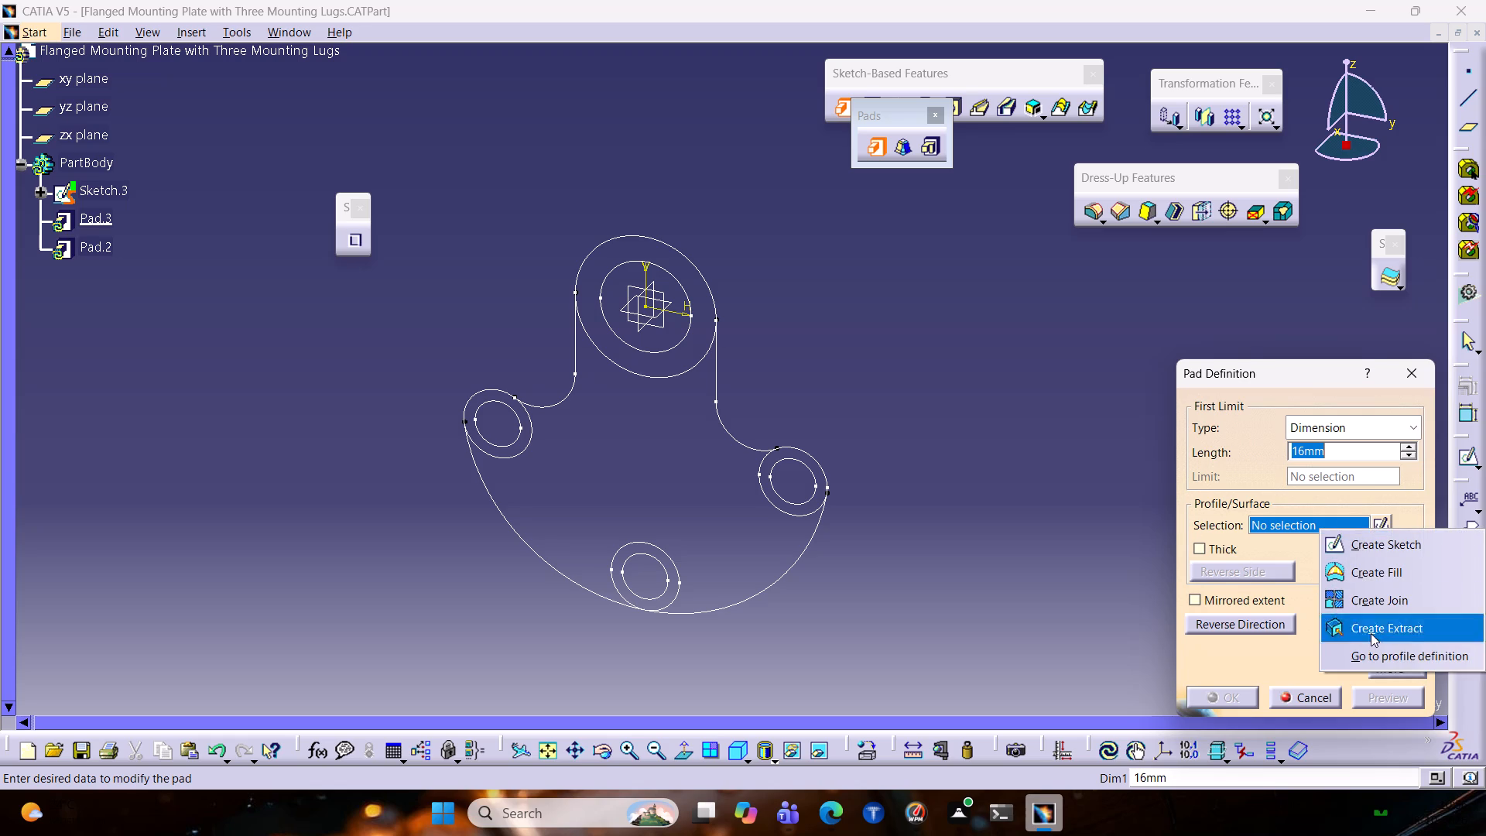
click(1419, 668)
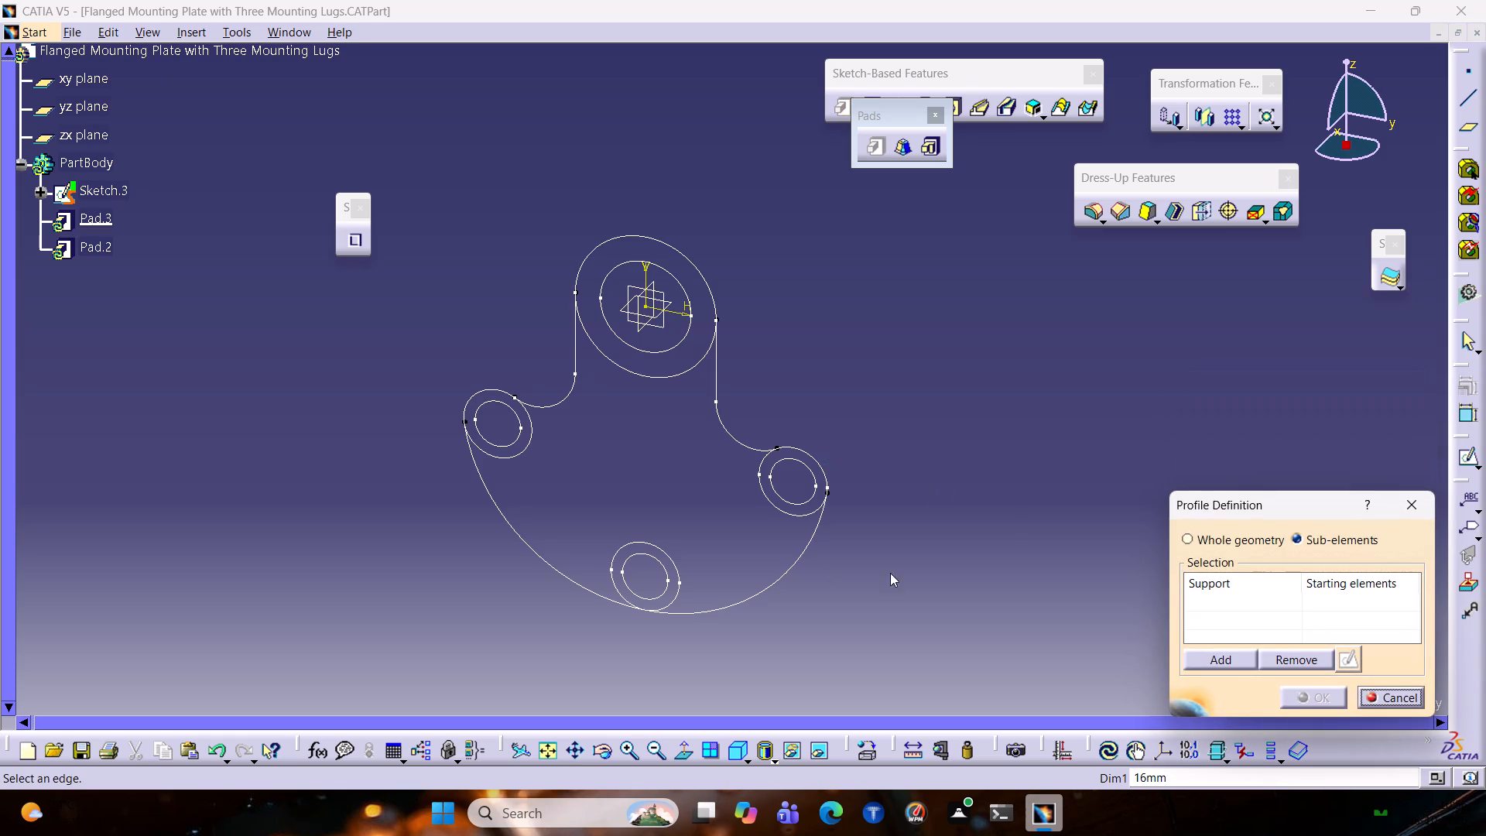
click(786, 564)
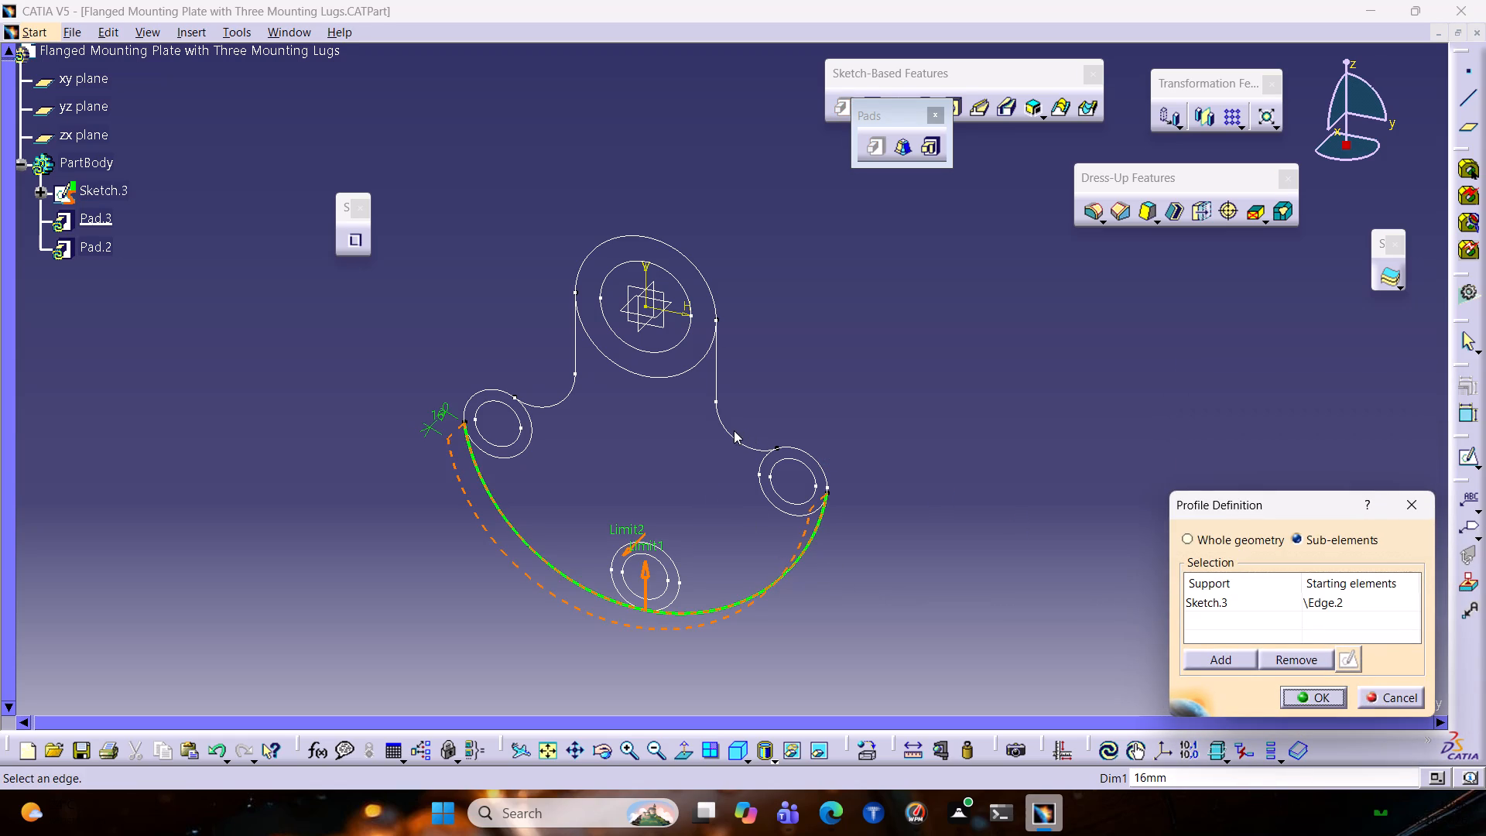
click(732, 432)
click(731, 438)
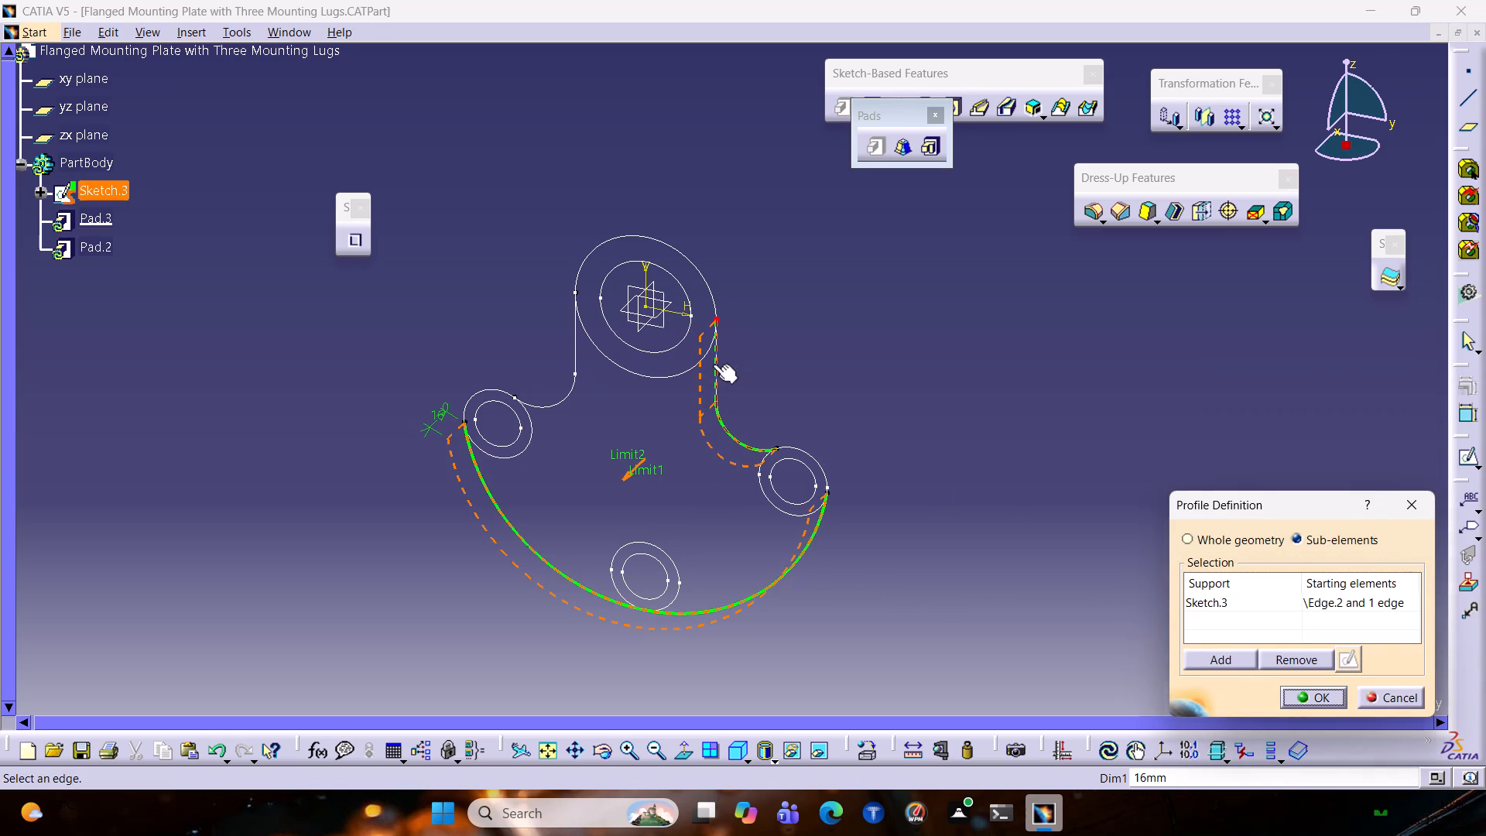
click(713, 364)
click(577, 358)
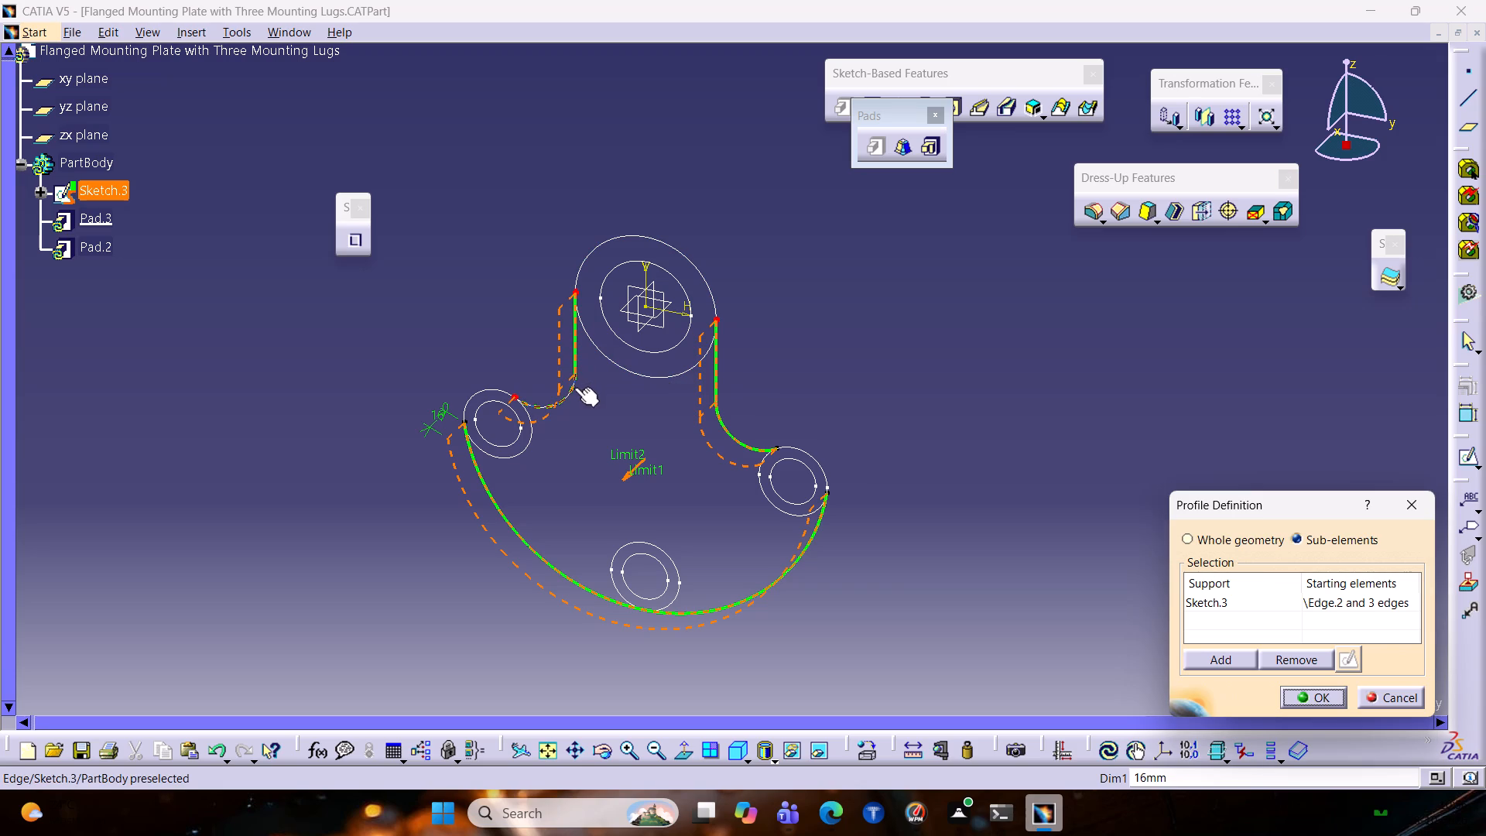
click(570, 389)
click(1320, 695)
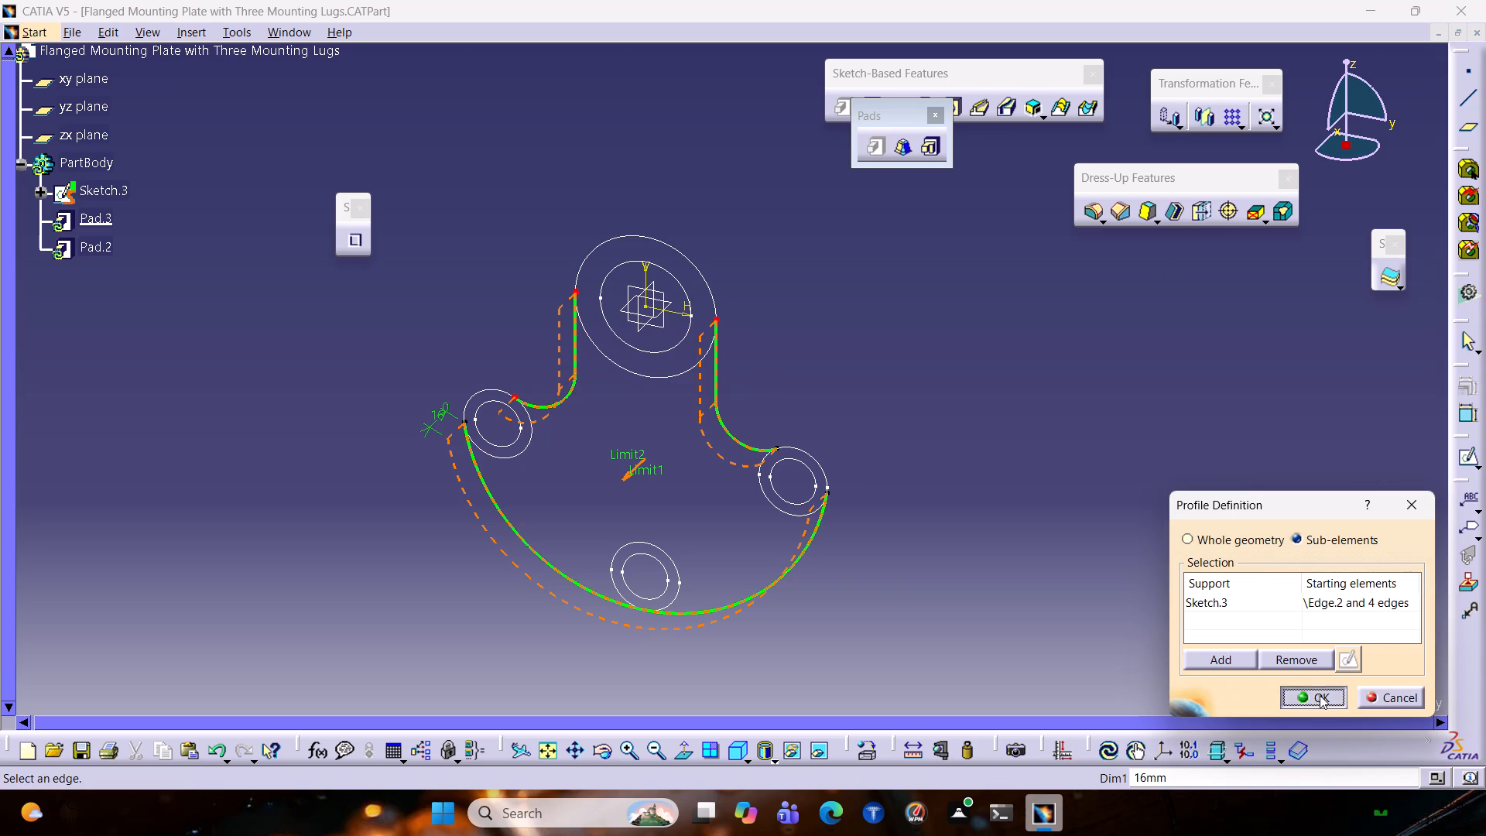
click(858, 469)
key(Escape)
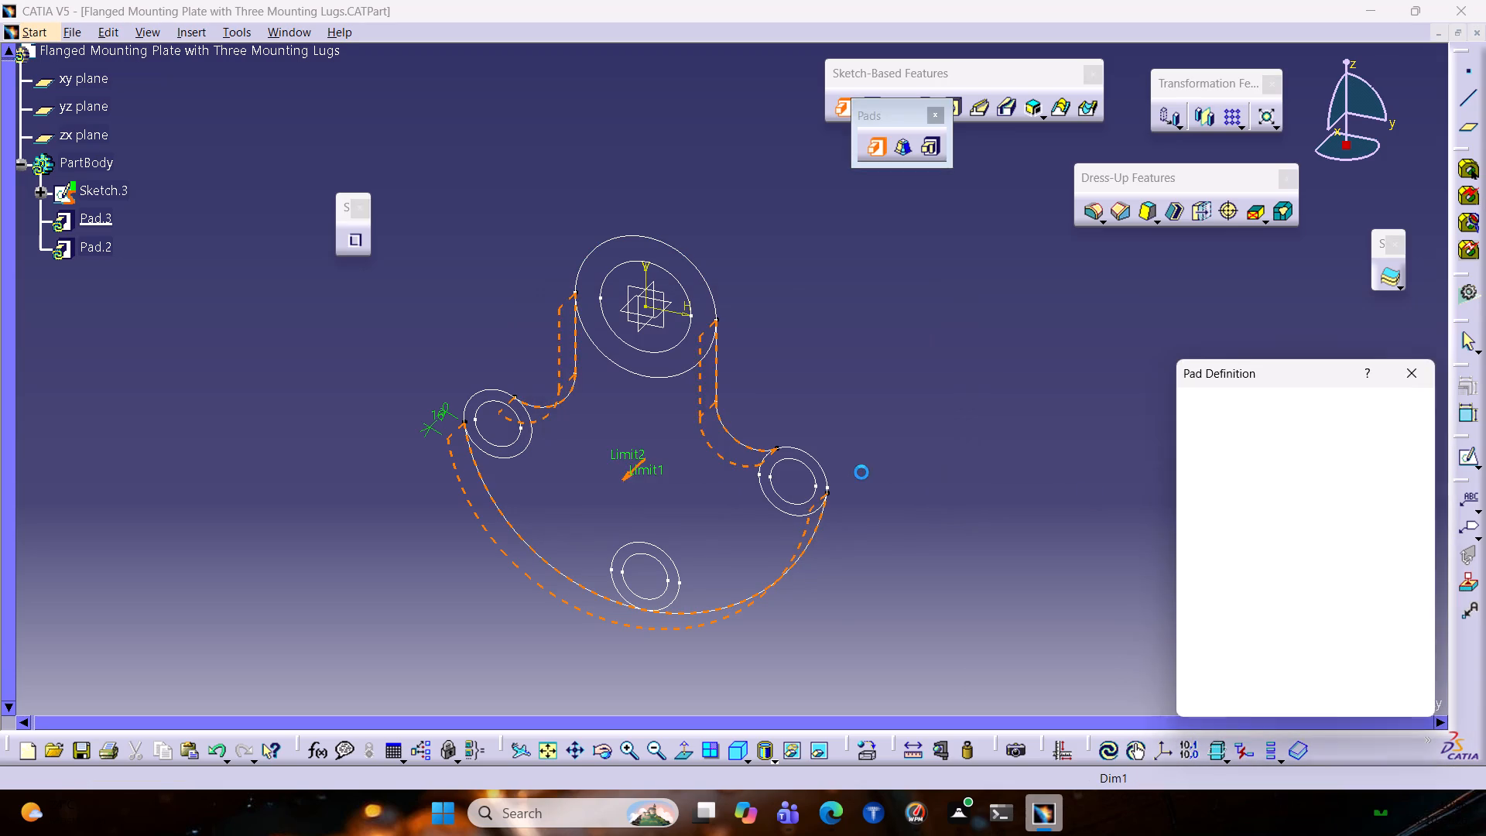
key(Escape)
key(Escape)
Open Sketch.3 and delete the coincidence constraint where the large lower arc meets the right lug's outer circle.
double_click(818, 526)
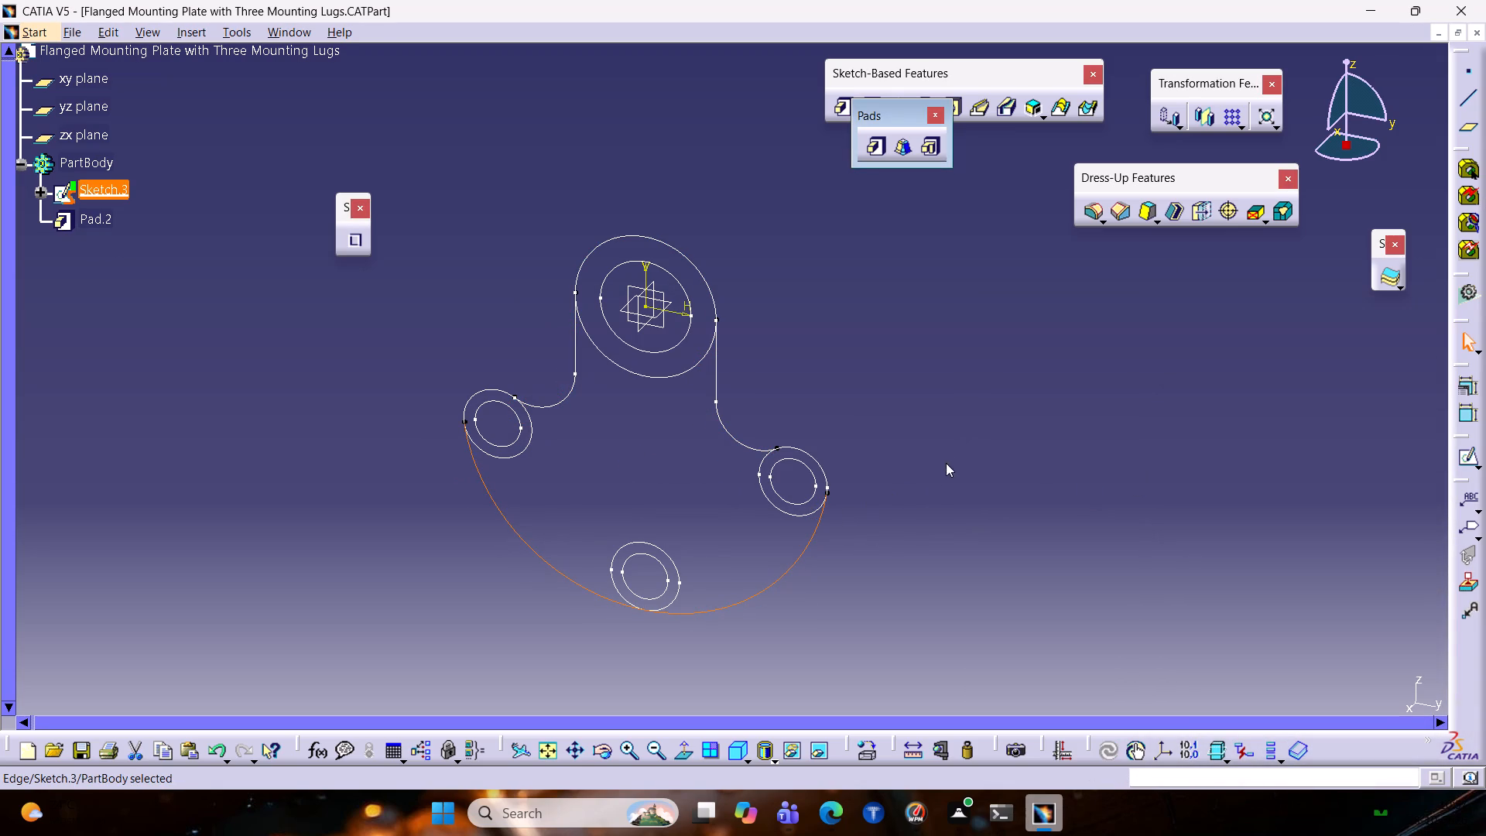
triple_click(823, 506)
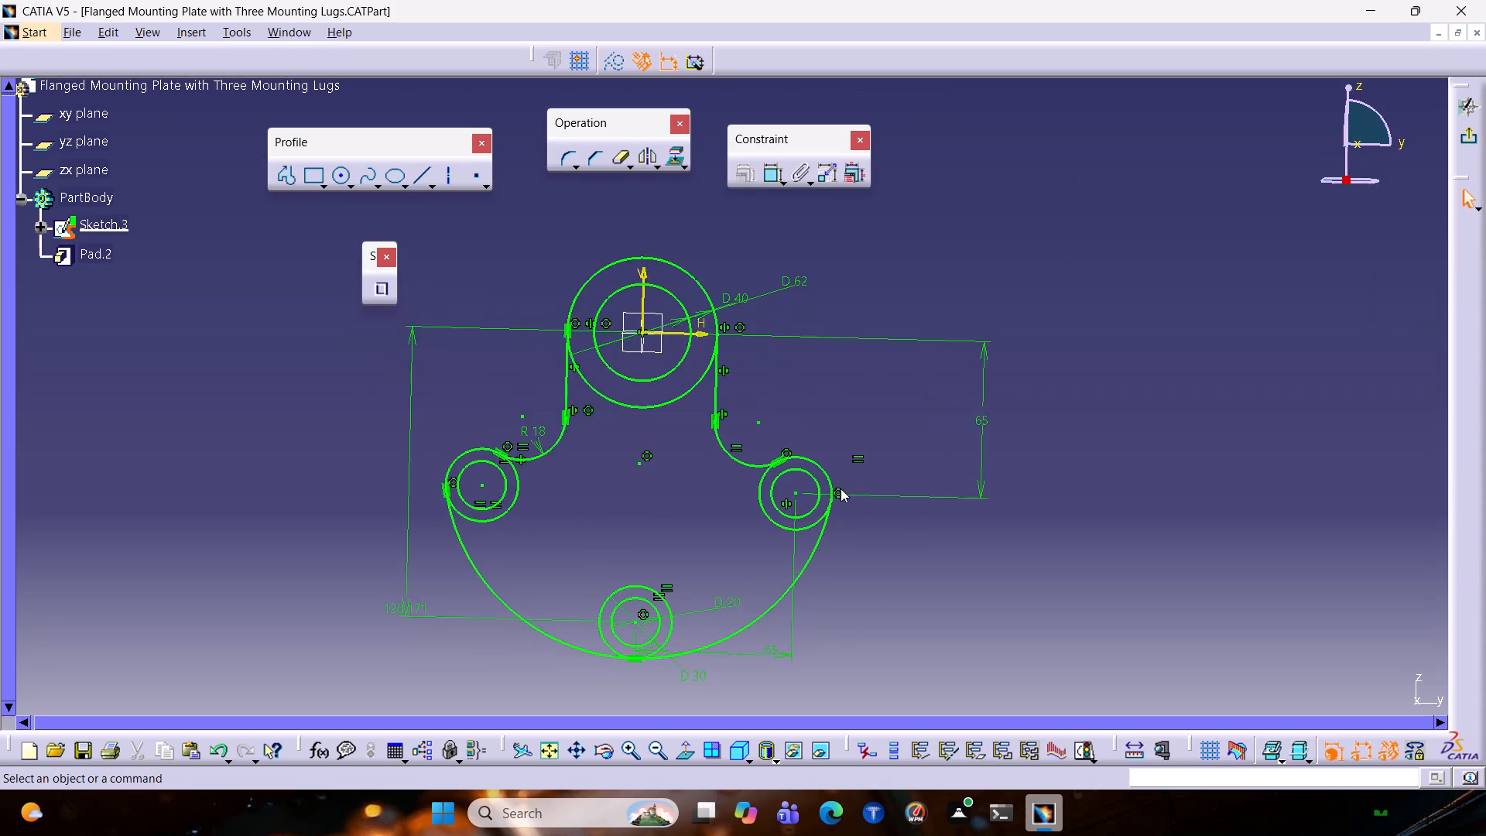
click(839, 490)
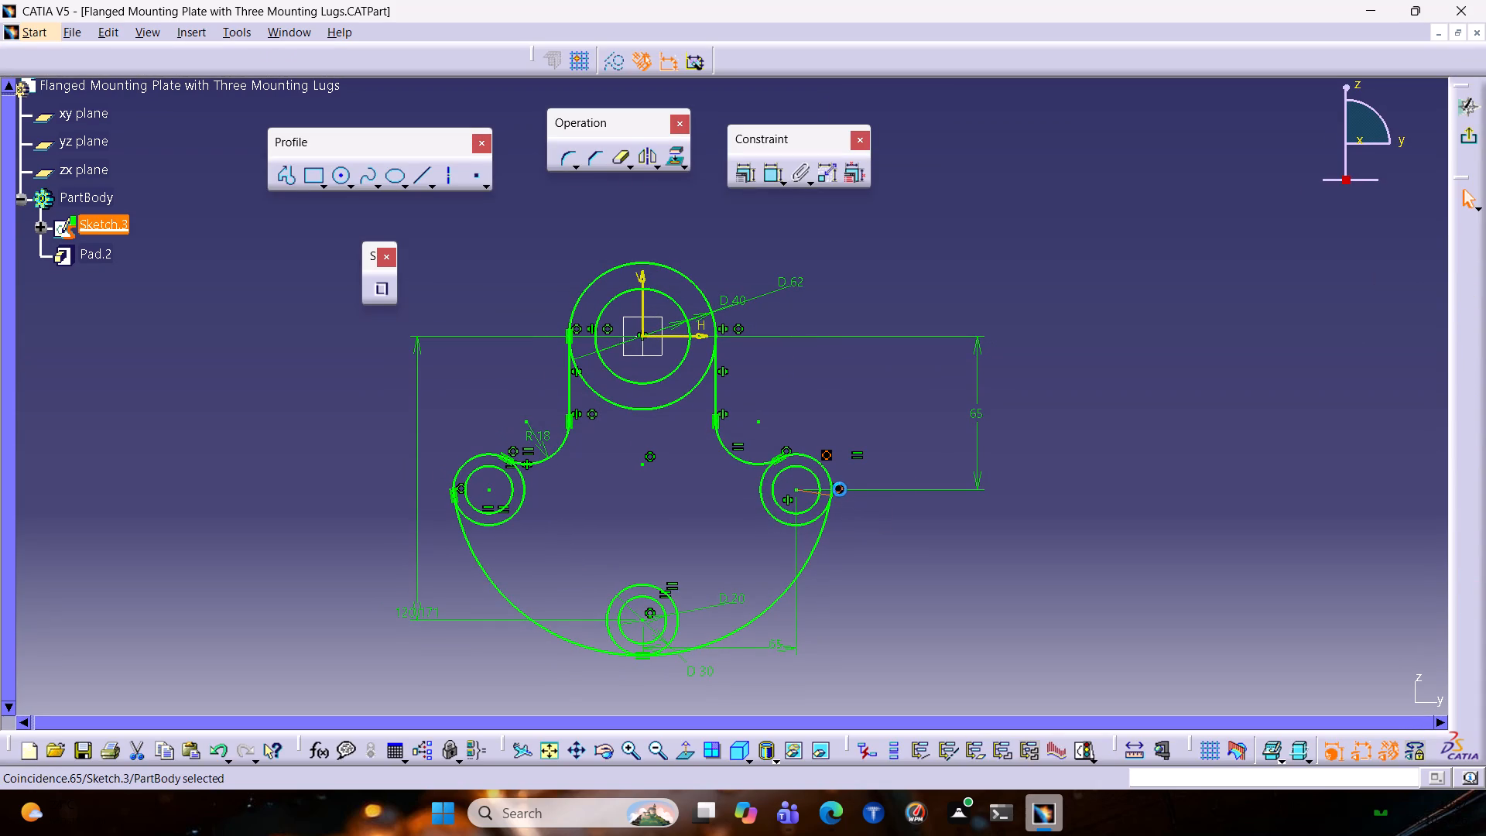
key(Delete)
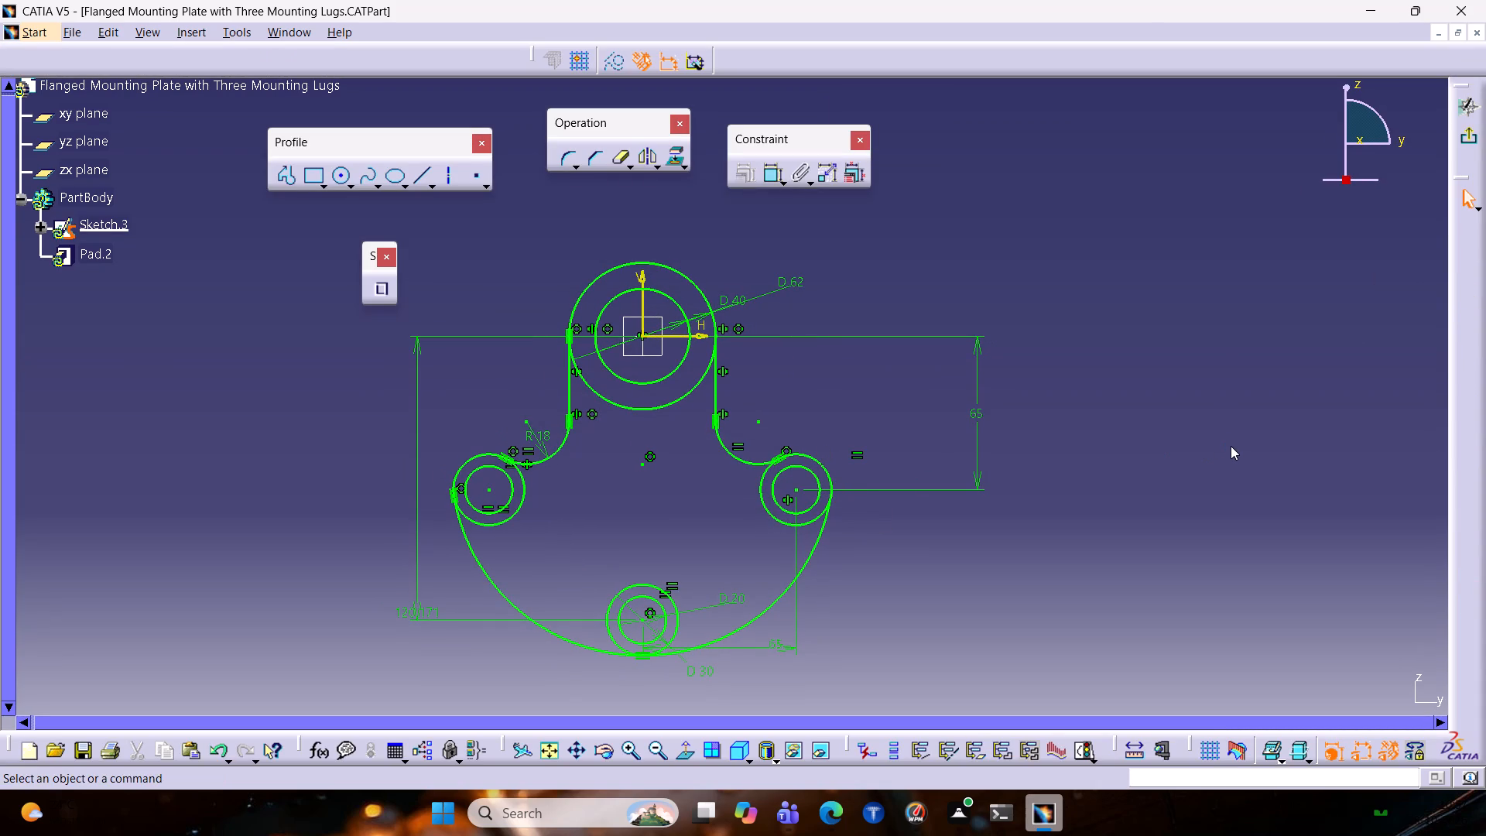
Examine the outline junctions and constraints around the left lug, especially where the R 18 fillet meets its outer circle.
ctrl+middle_drag(851, 629, 952, 516)
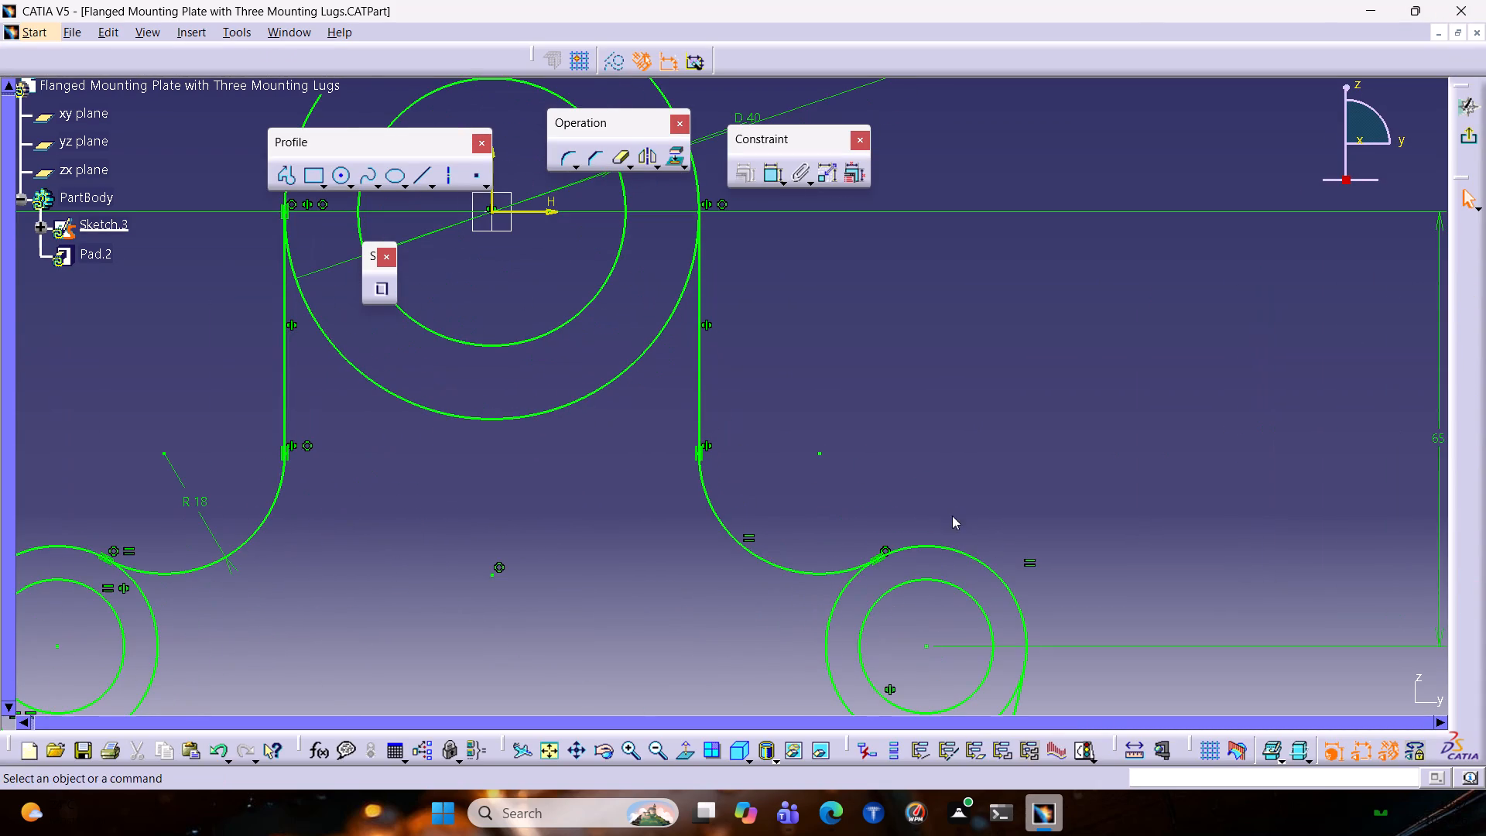
middle_drag(413, 622, 1168, 473)
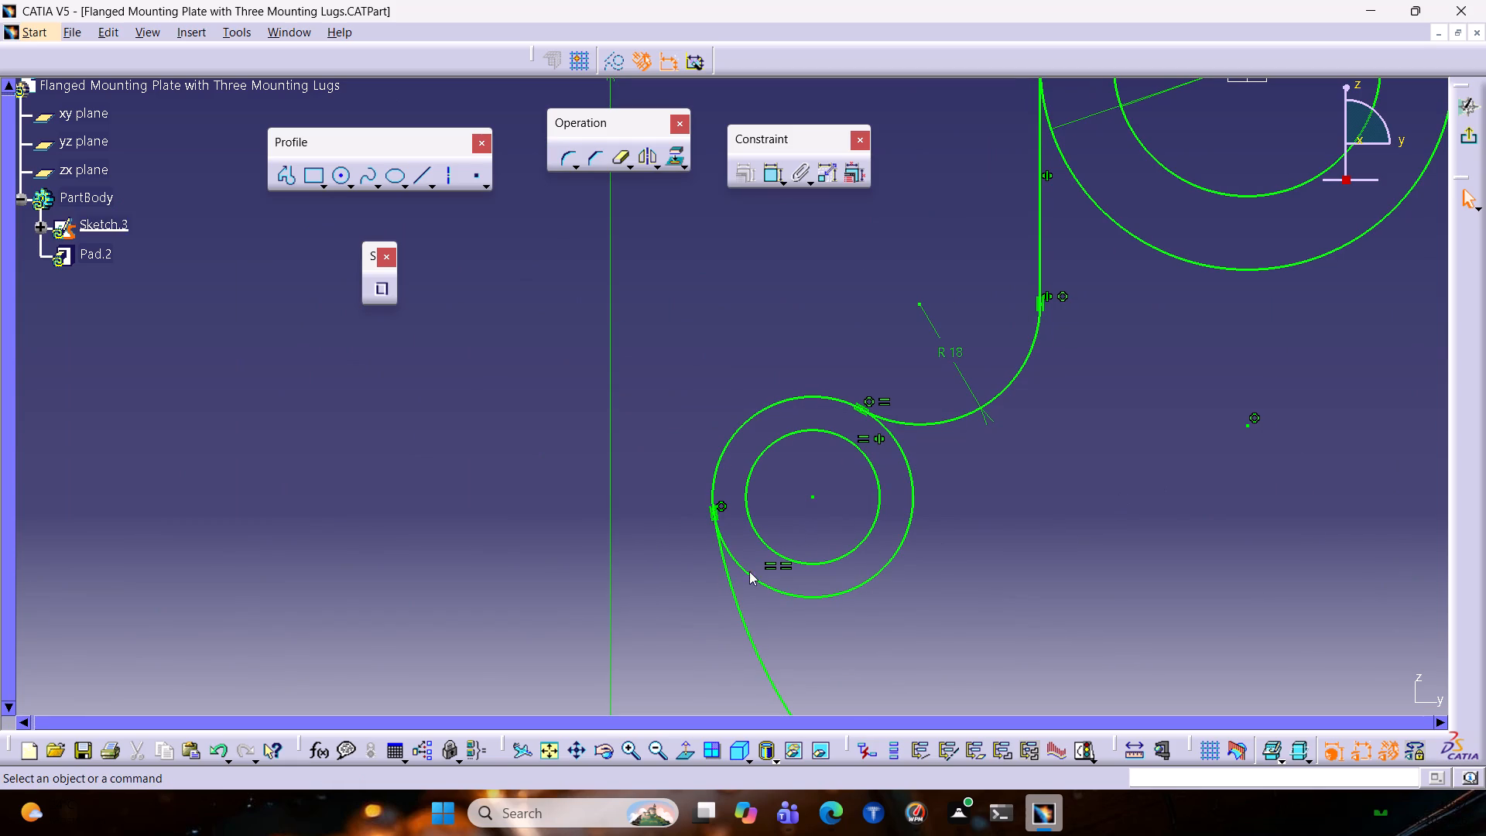
drag(750, 574, 783, 573)
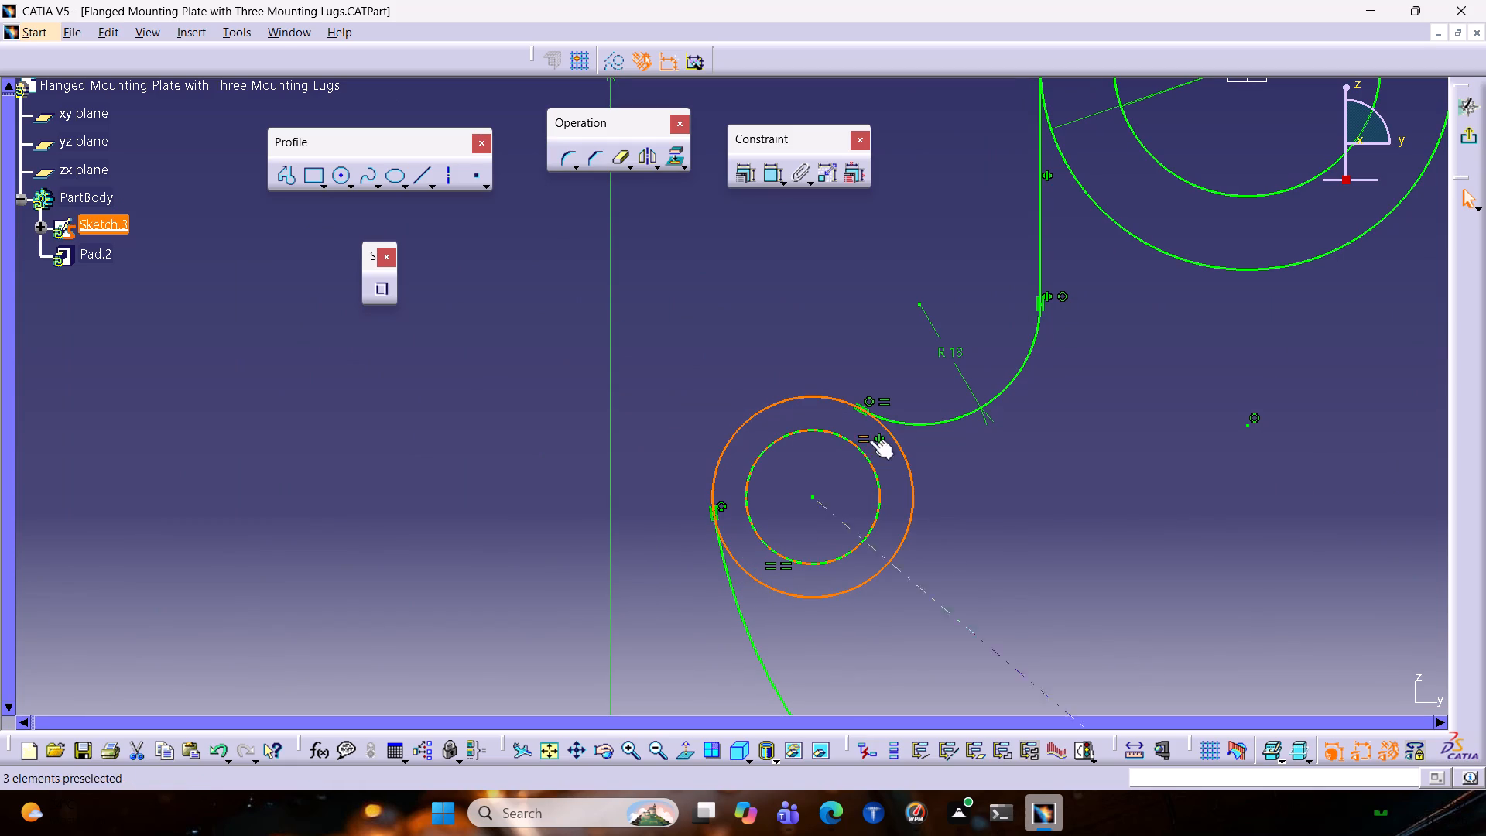
drag(918, 420, 981, 422)
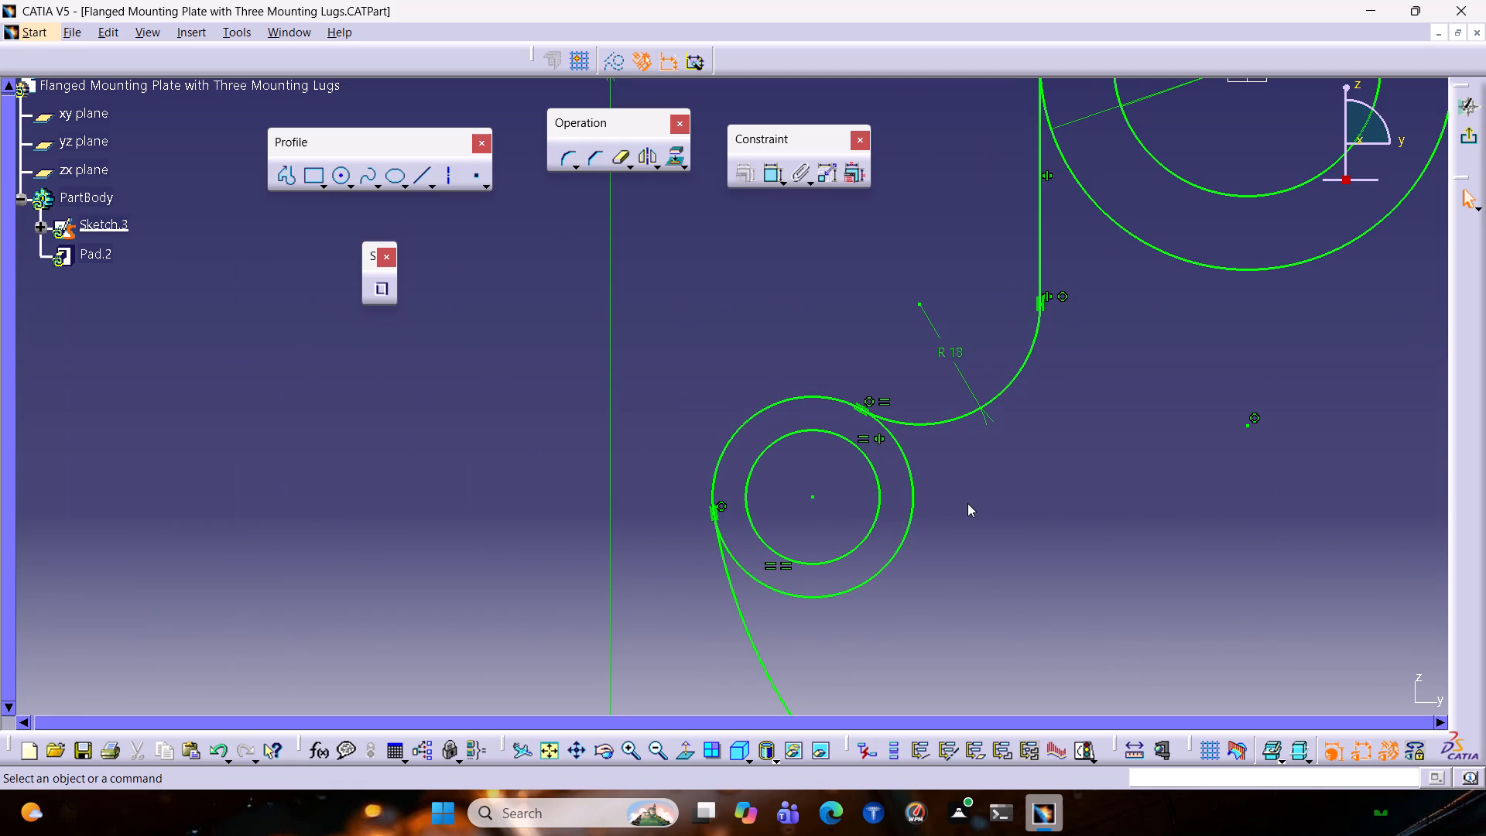
ctrl+middle_drag(968, 499, 1015, 427)
ctrl+middle_drag(1049, 446, 1128, 375)
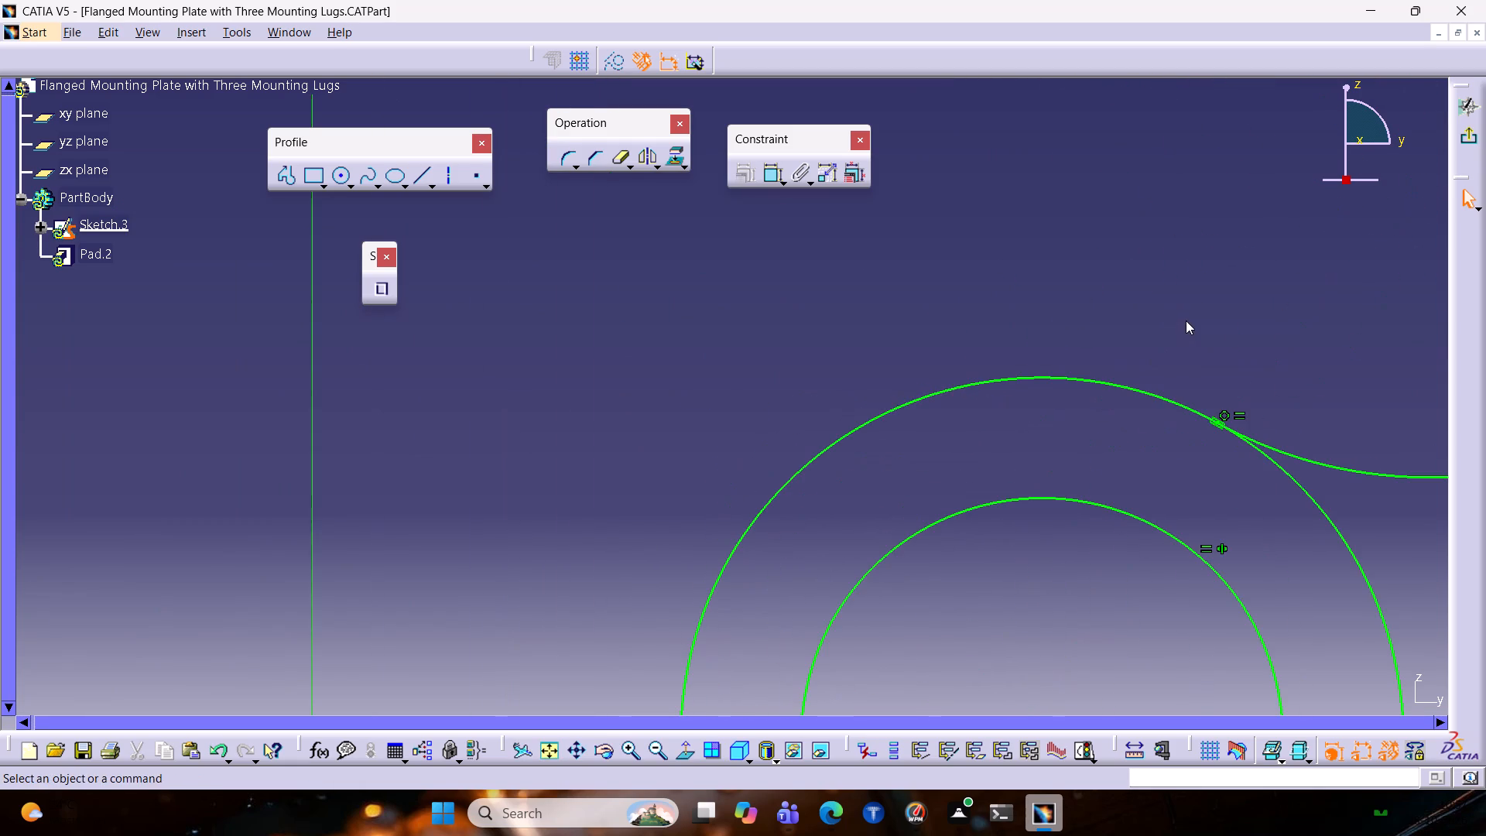
middle_drag(1175, 455, 669, 495)
ctrl+middle_drag(669, 497, 841, 370)
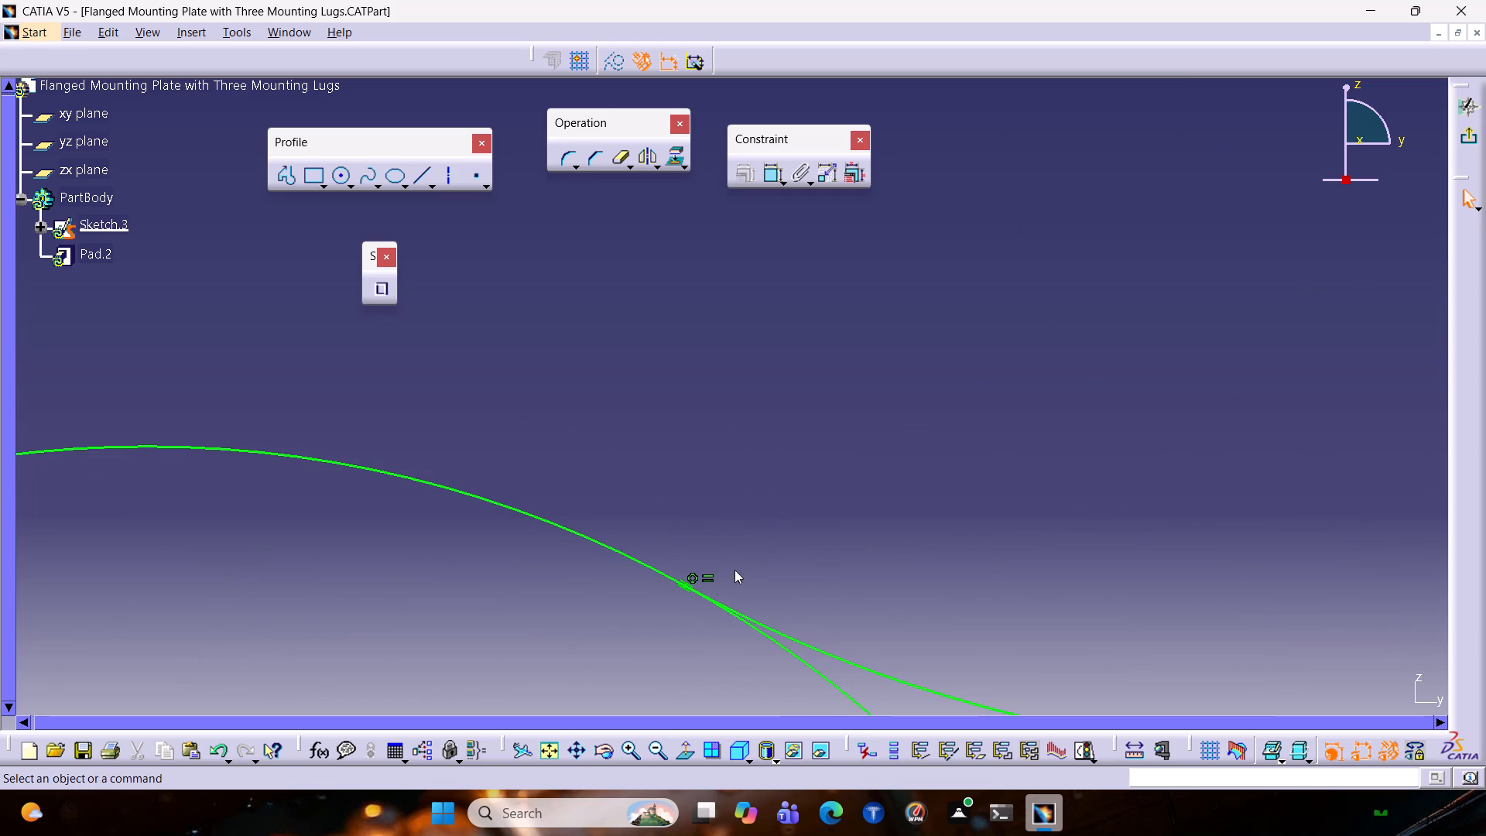
click(687, 580)
ctrl+middle_drag(1179, 485, 1134, 562)
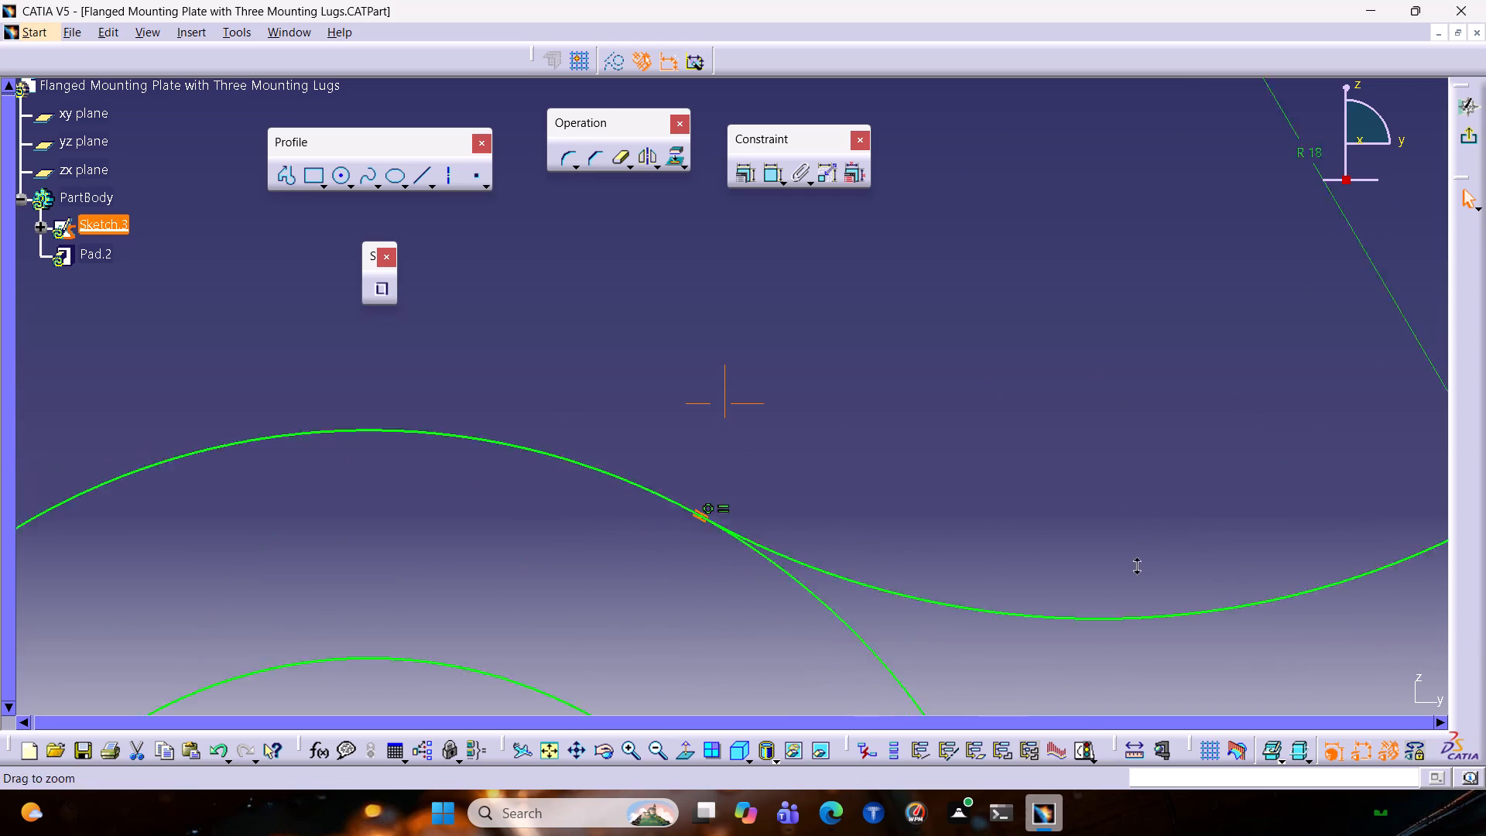
ctrl+middle_drag(1134, 562, 809, 706)
ctrl+middle_drag(954, 491, 896, 584)
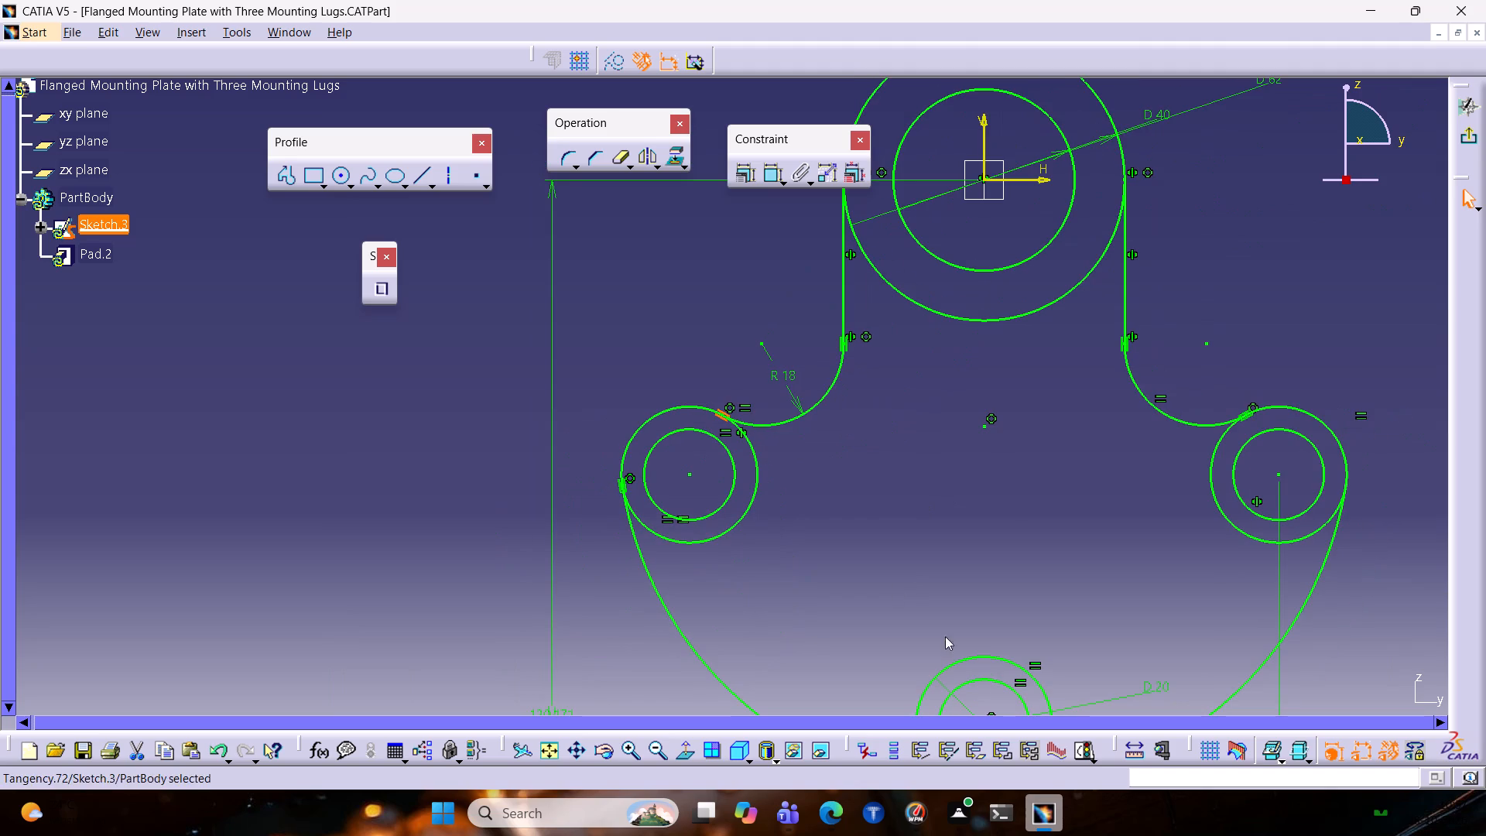
Check the sketch's solving status and examine where the large lower arc meets the right lug's outer circle.
click(1080, 753)
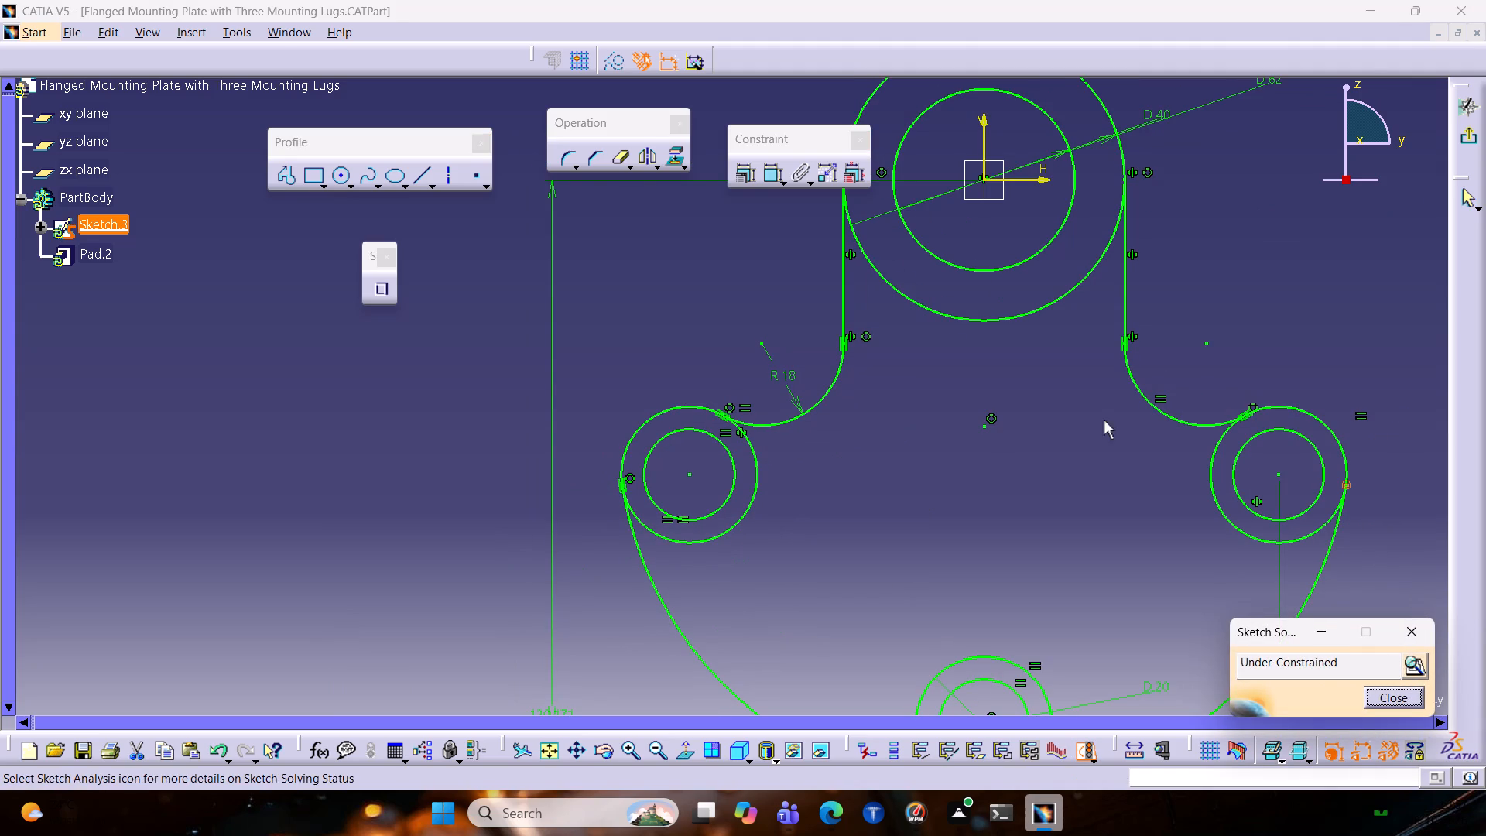
ctrl+middle_drag(993, 285, 978, 325)
scroll(978, 326, down, 1)
middle_drag(1188, 452, 722, 397)
ctrl+middle_drag(725, 480, 790, 367)
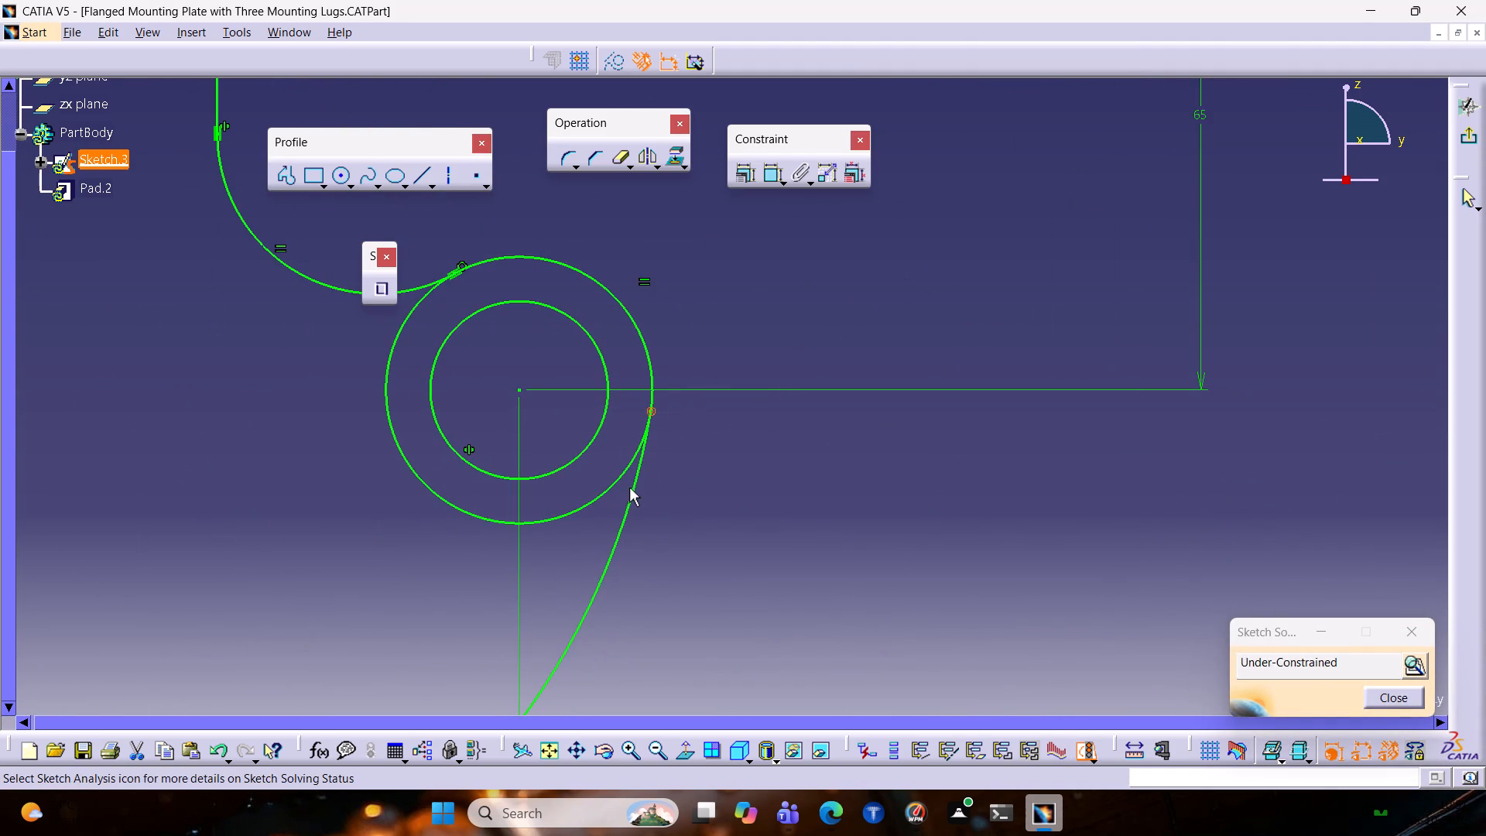
click(635, 483)
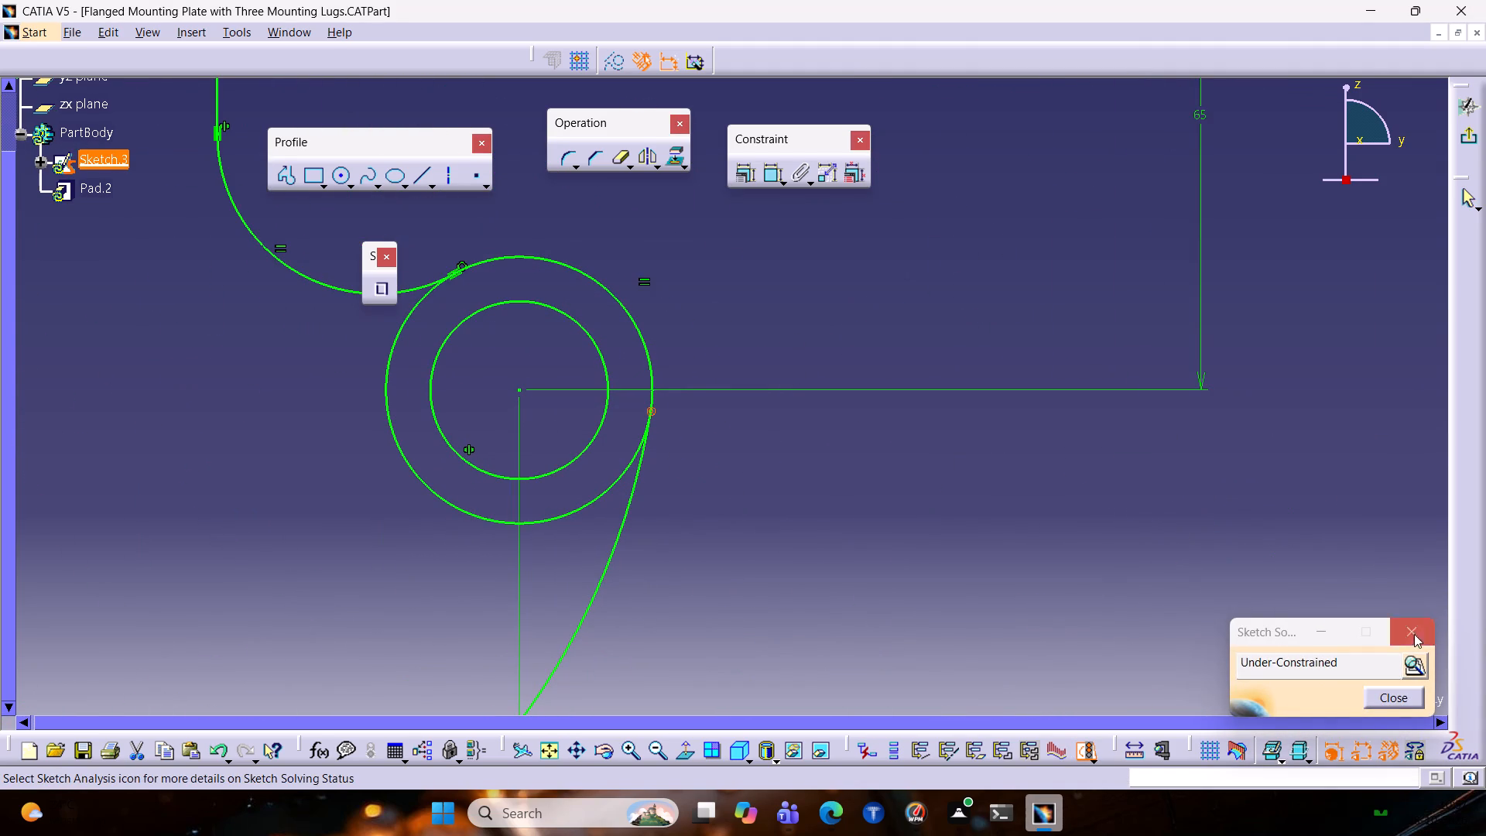
click(1409, 629)
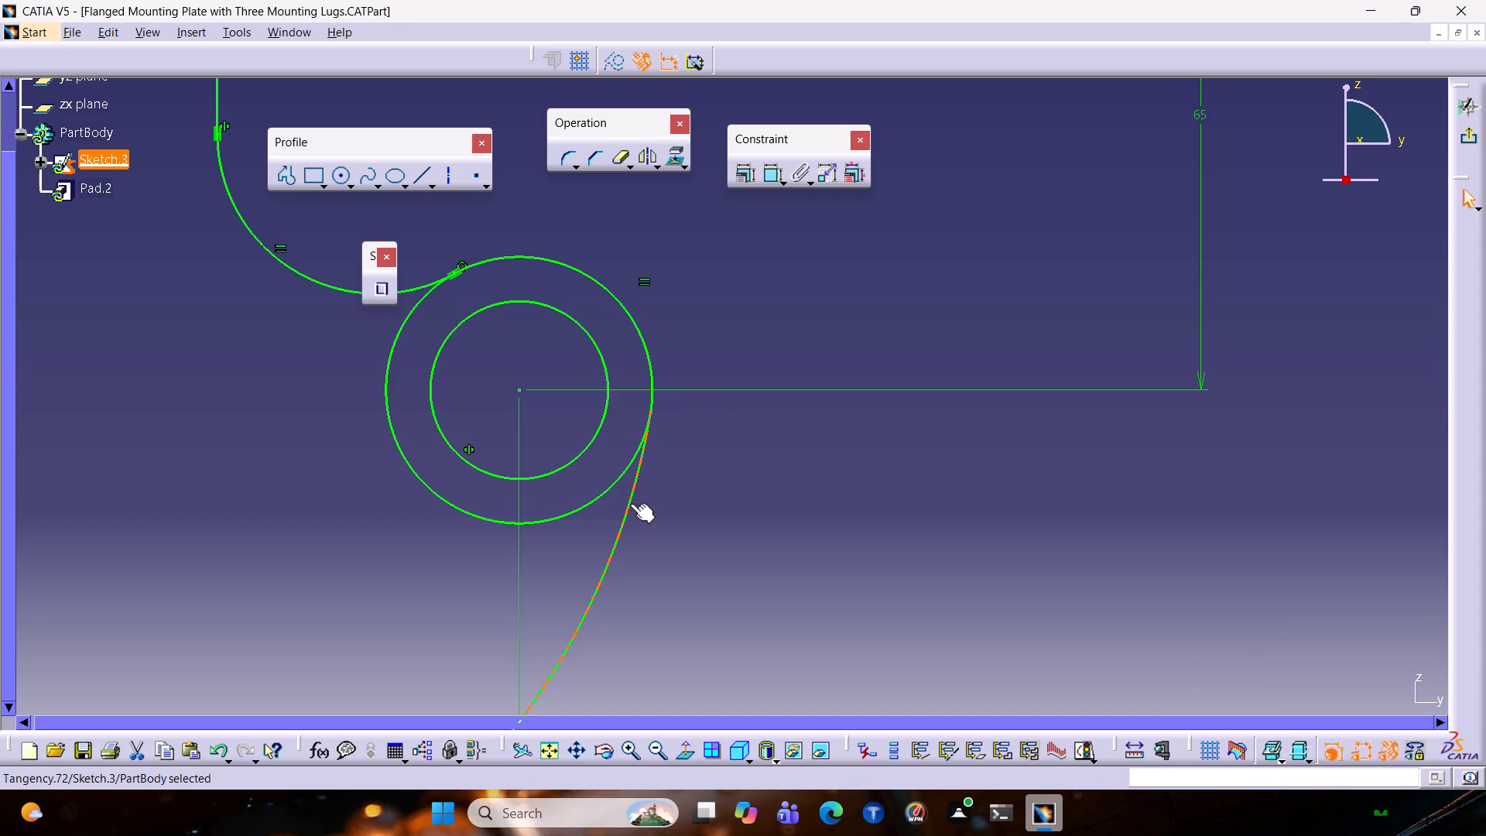
Add a tangency constraint between the large lower arc and the right lug's outer circle, and exit the sketch.
click(630, 502)
ctrl+click(652, 393)
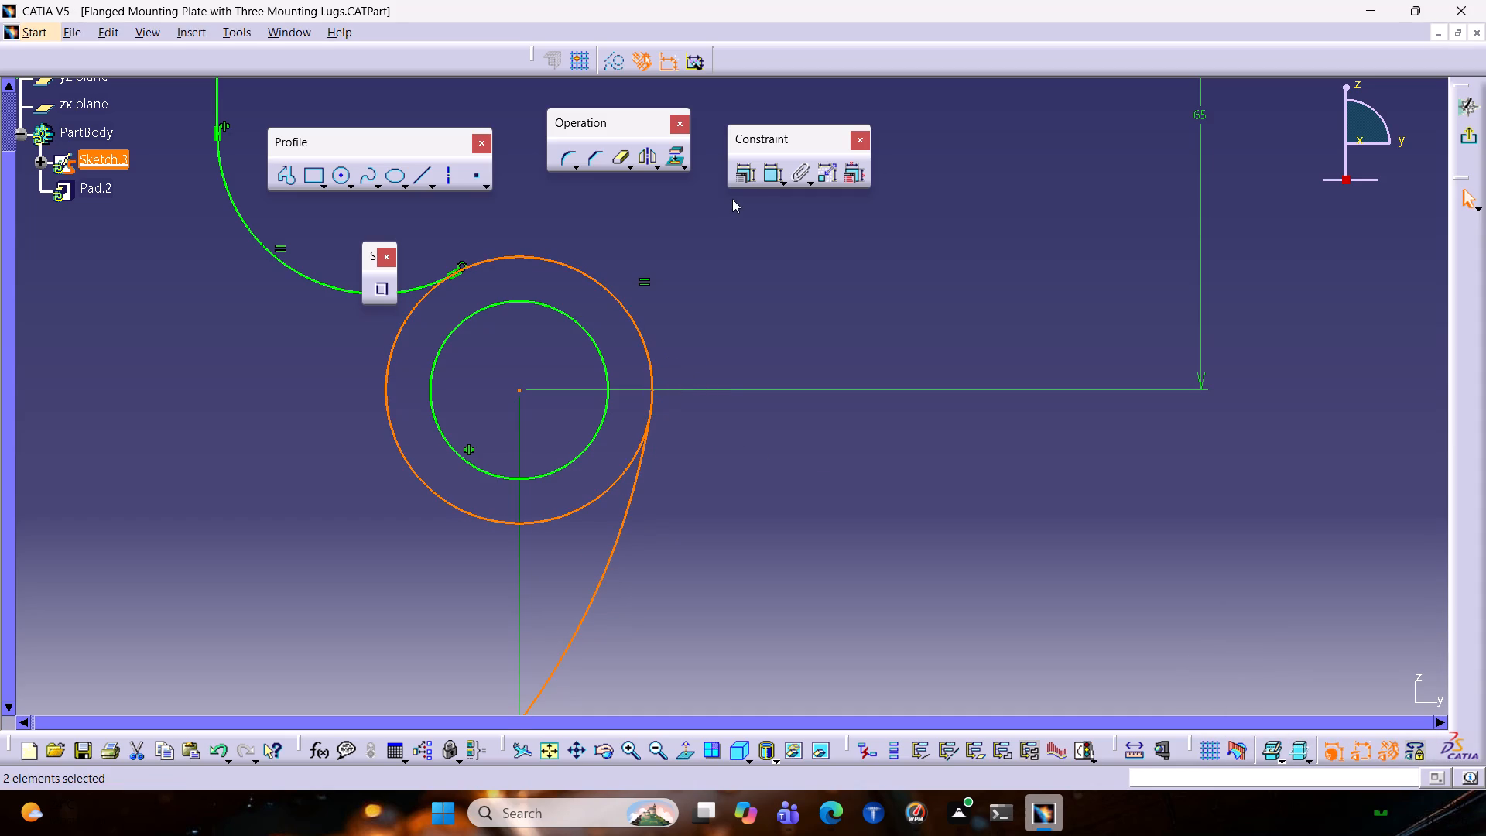
click(752, 170)
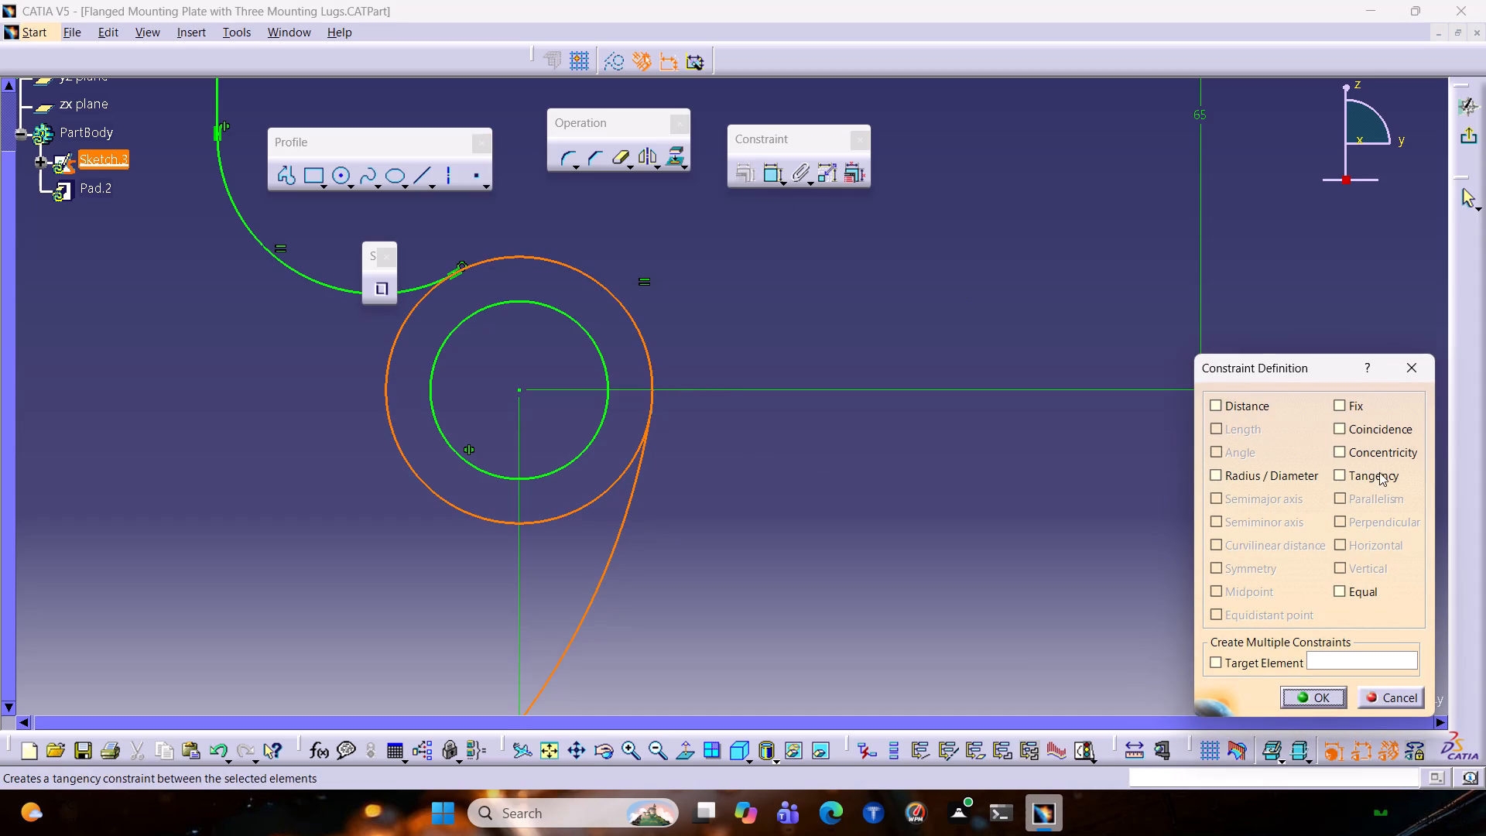
click(1379, 471)
click(1330, 687)
ctrl+middle_drag(700, 272, 697, 272)
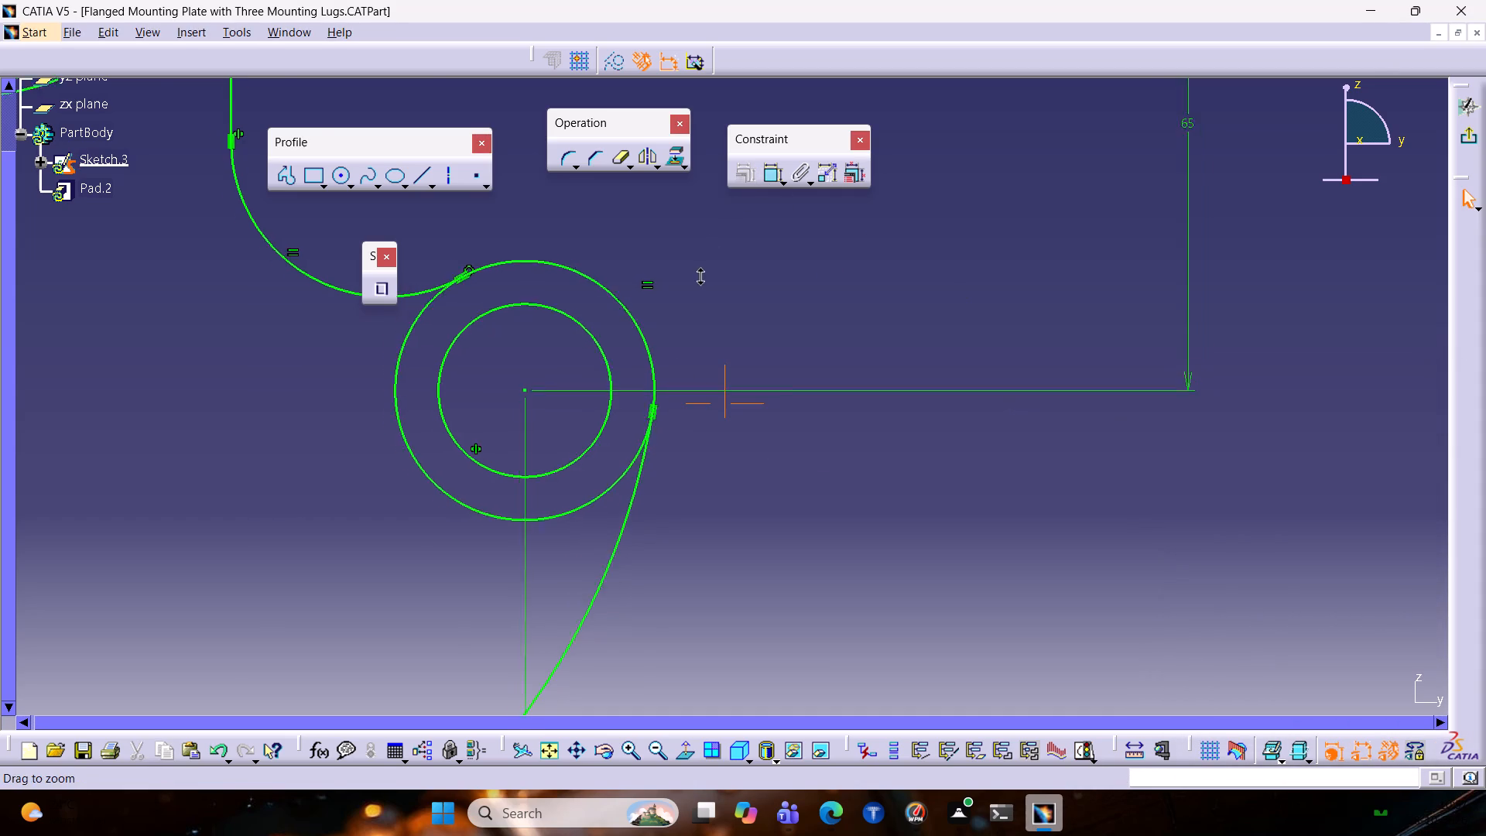
ctrl+middle_drag(697, 272, 669, 416)
middle_drag(440, 413, 734, 508)
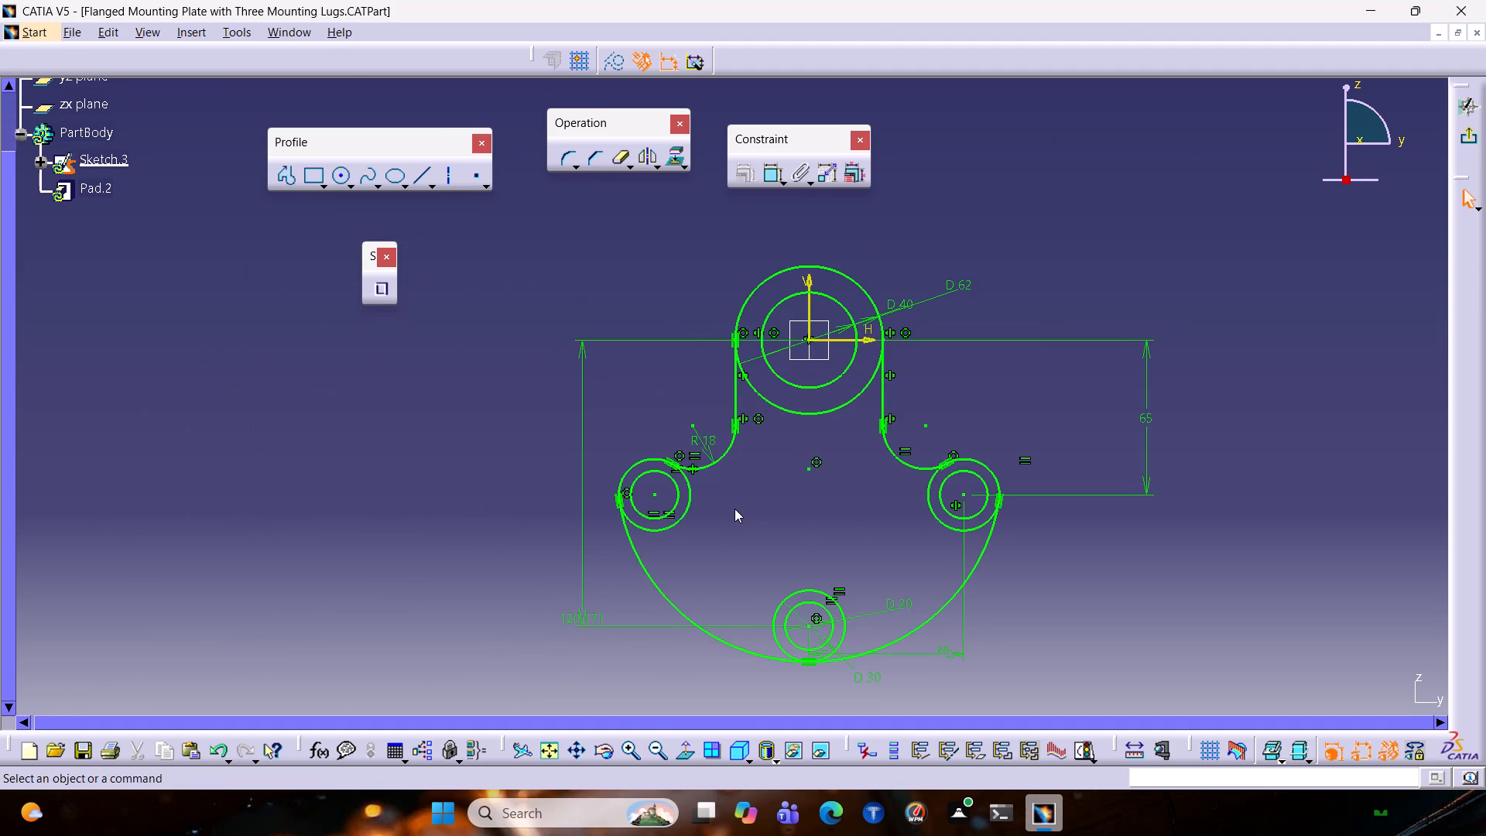
click(1471, 138)
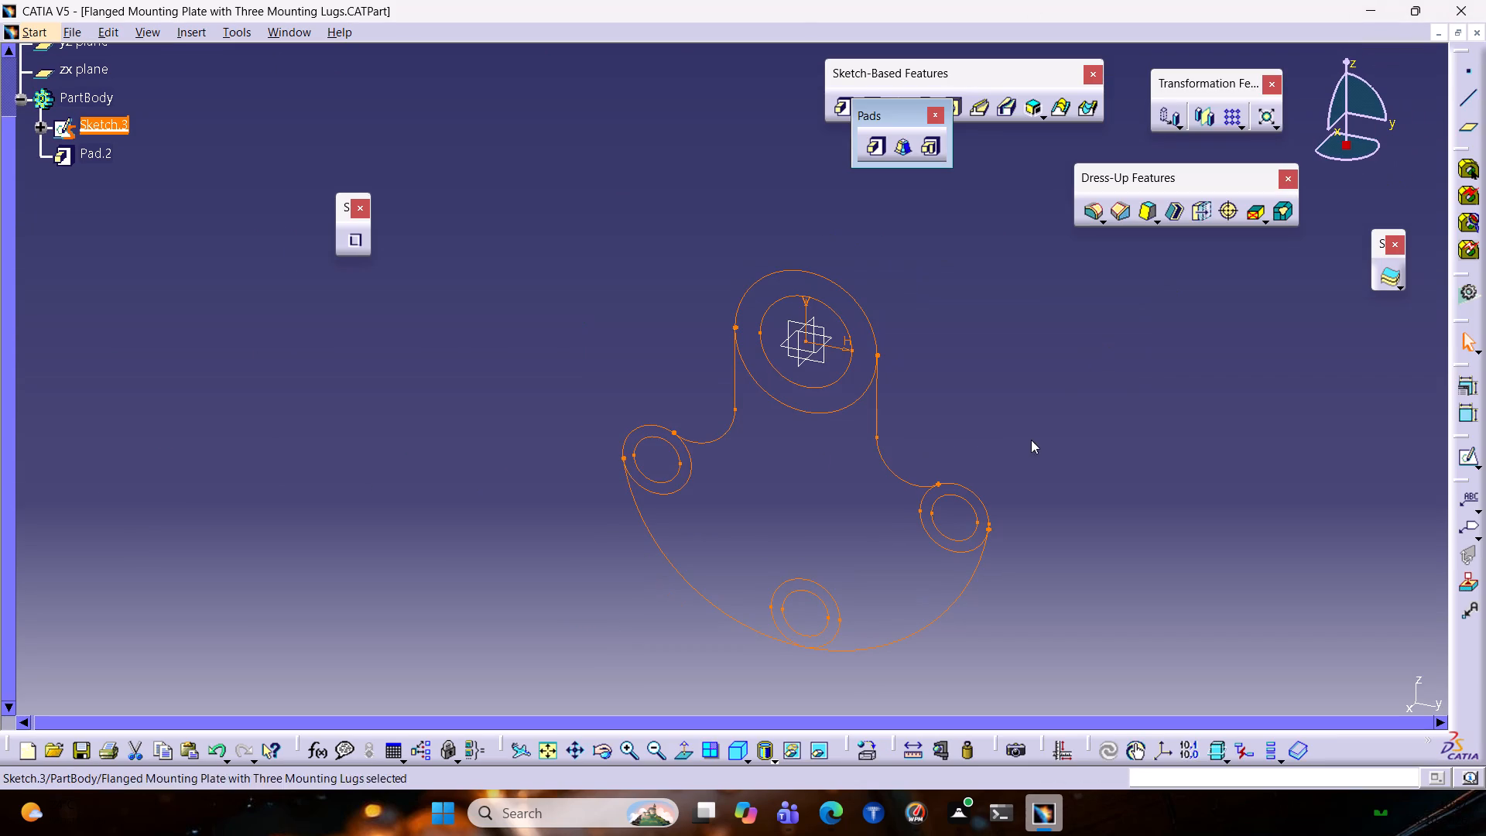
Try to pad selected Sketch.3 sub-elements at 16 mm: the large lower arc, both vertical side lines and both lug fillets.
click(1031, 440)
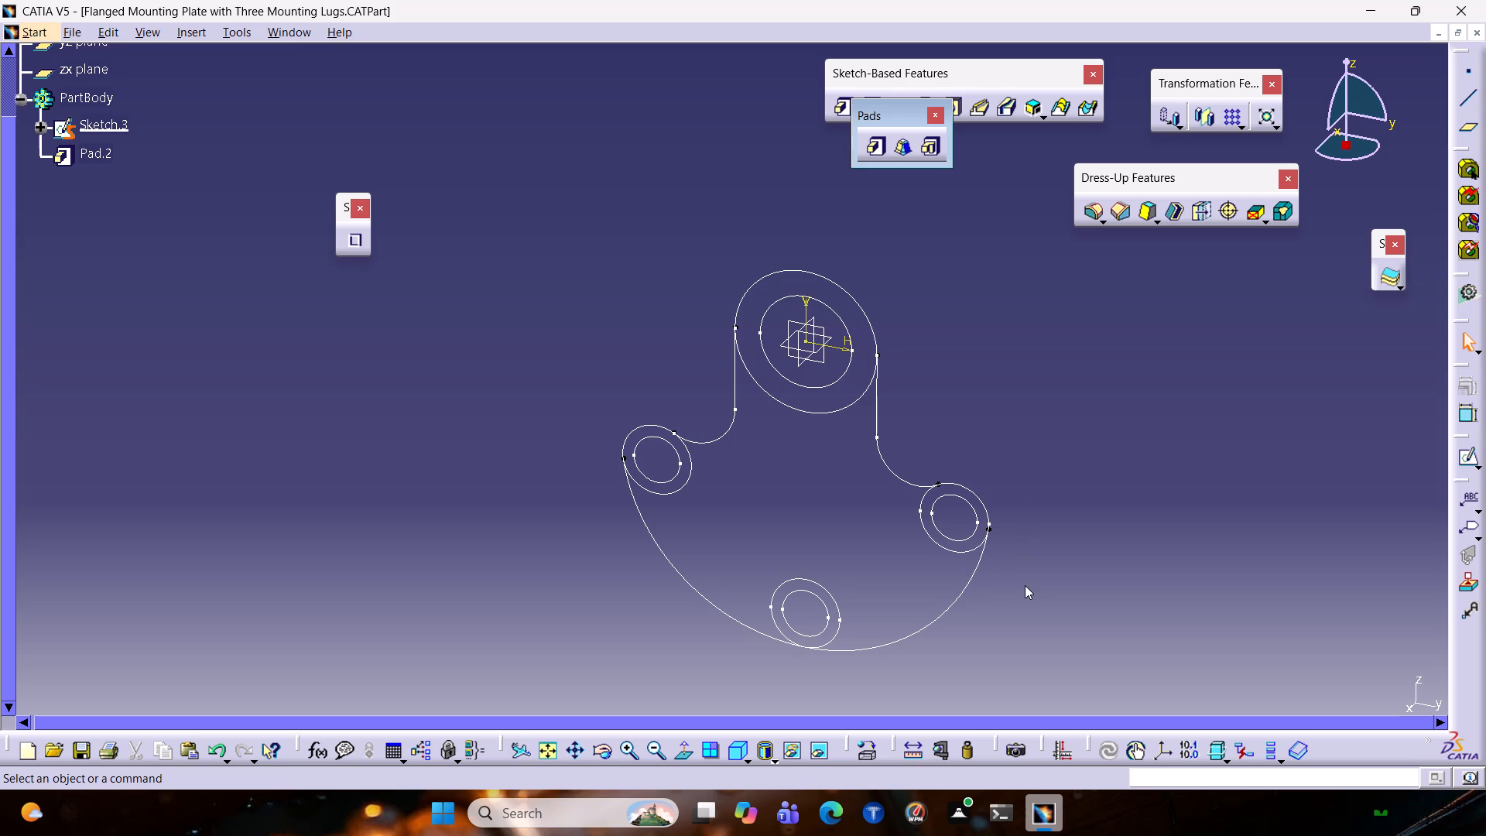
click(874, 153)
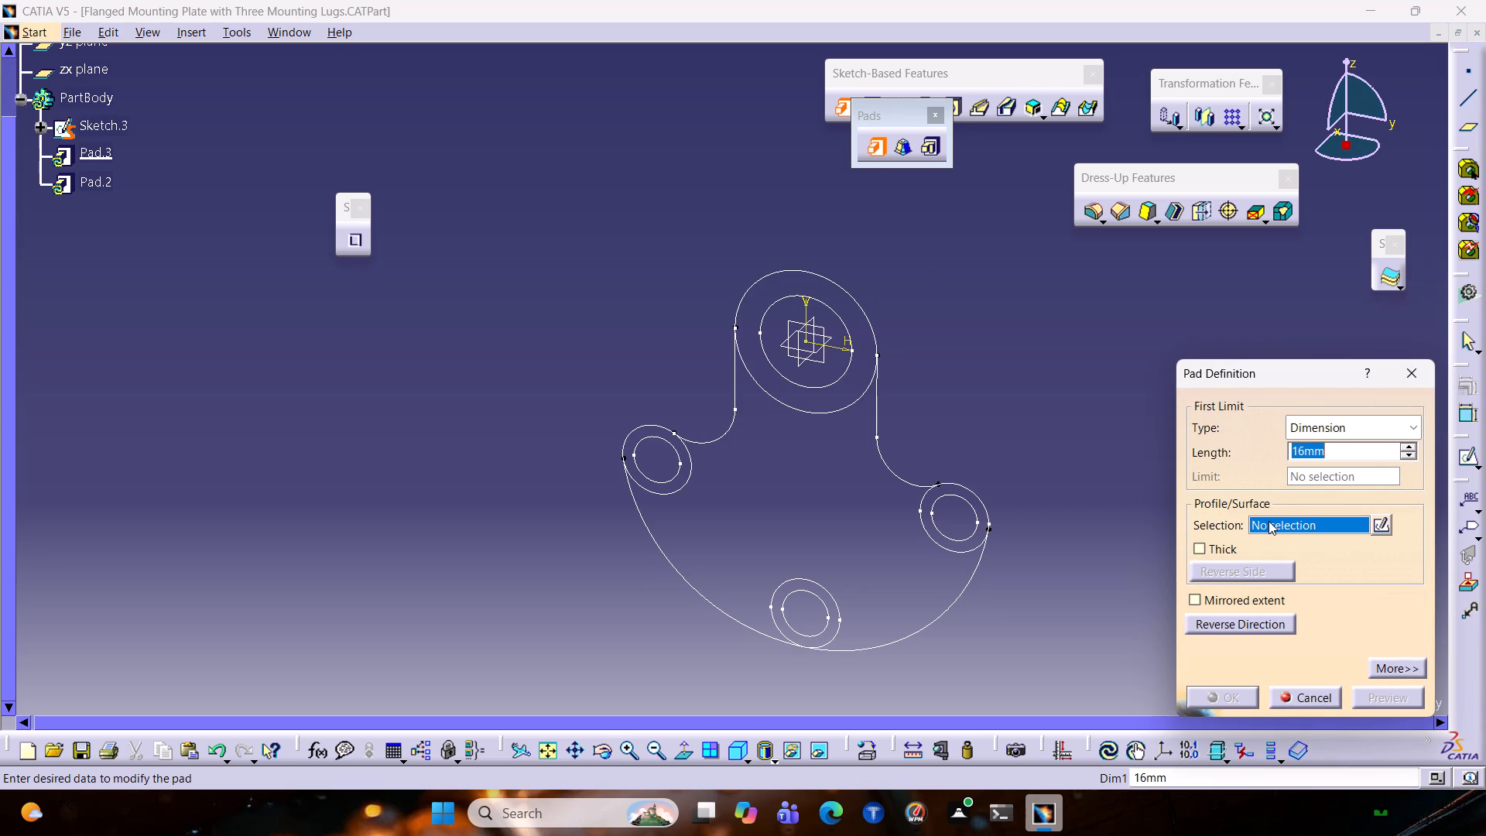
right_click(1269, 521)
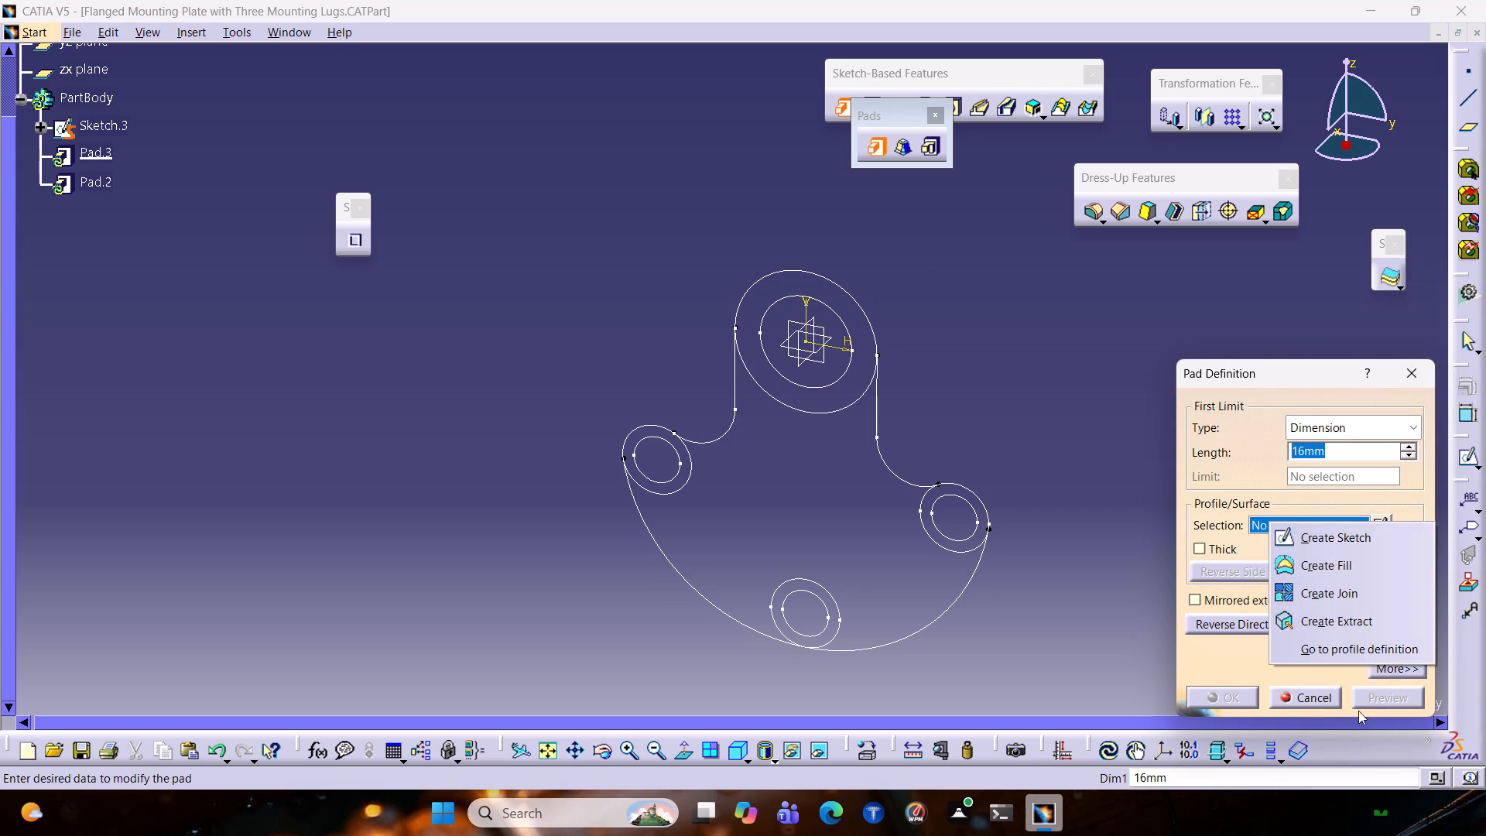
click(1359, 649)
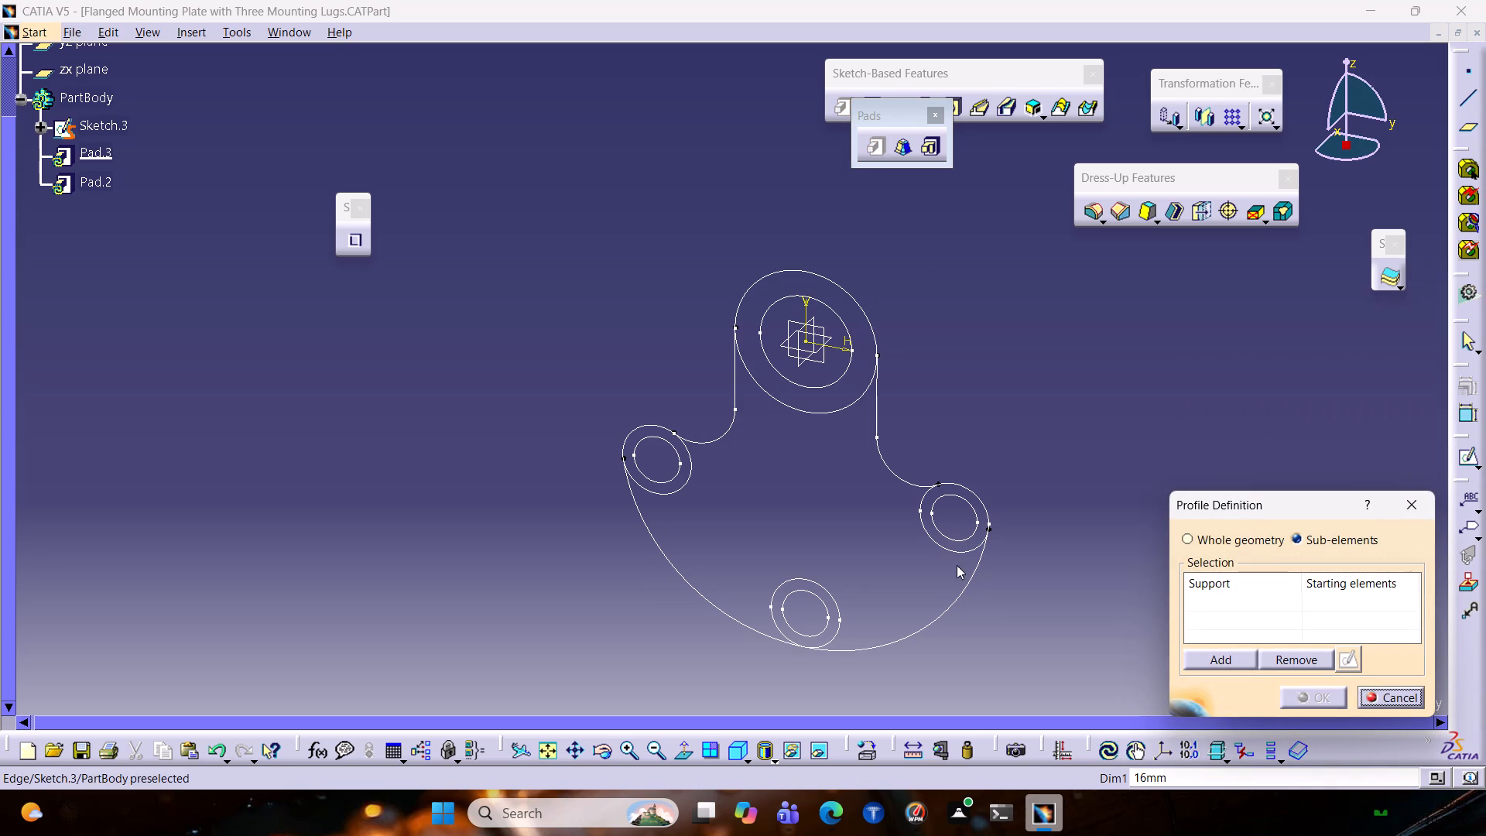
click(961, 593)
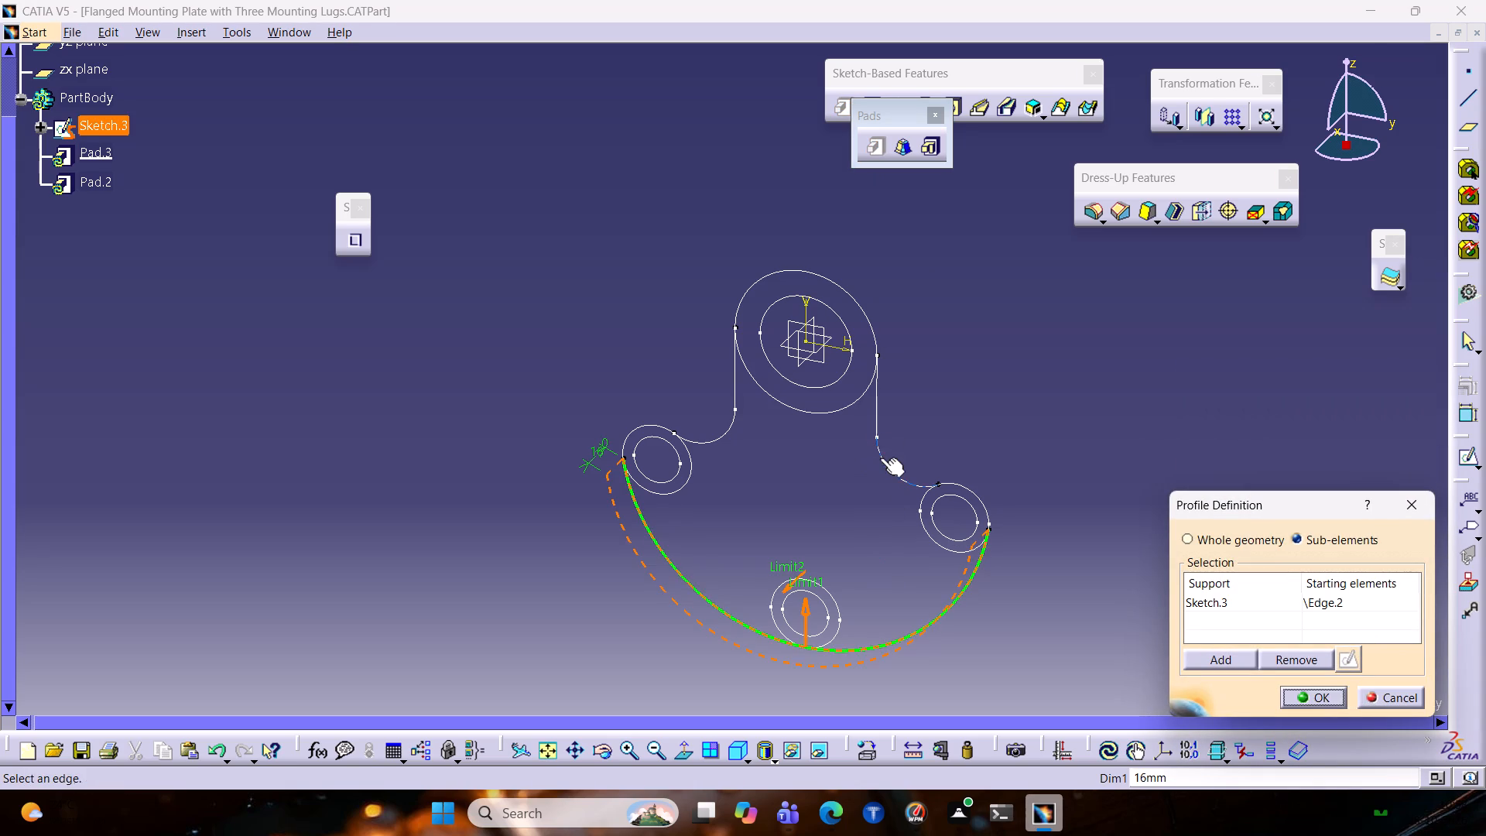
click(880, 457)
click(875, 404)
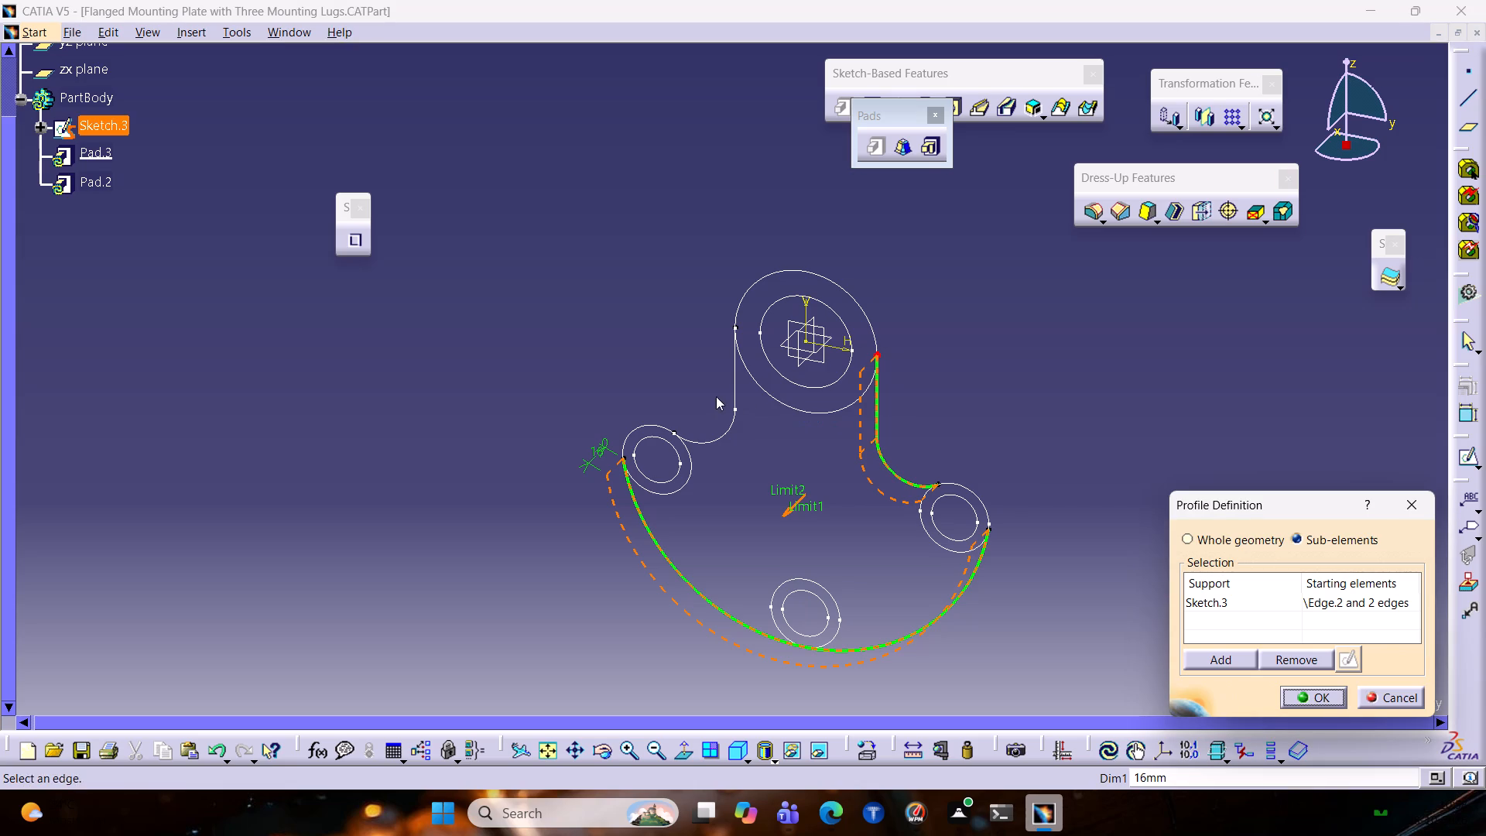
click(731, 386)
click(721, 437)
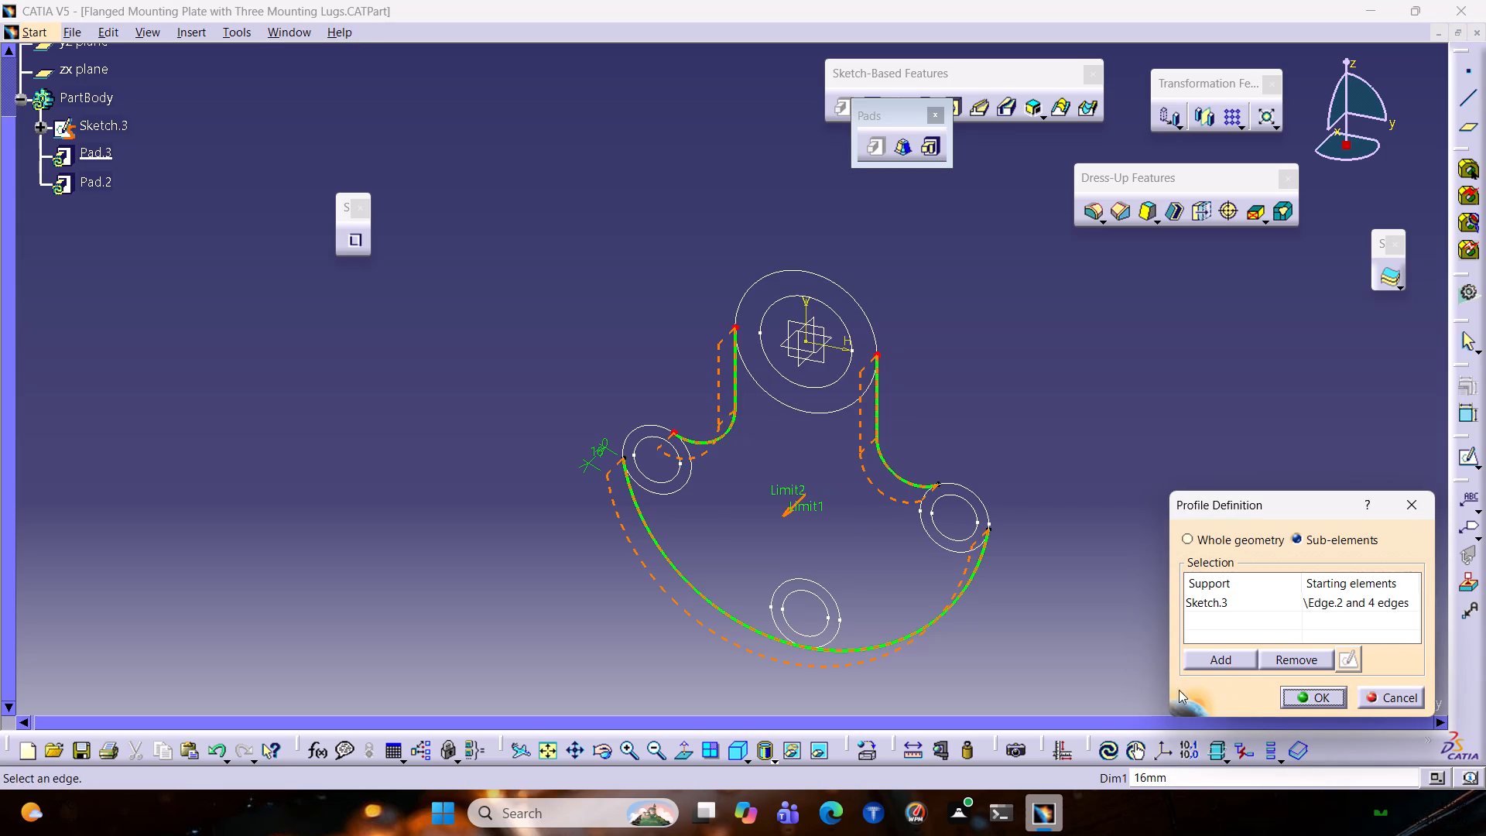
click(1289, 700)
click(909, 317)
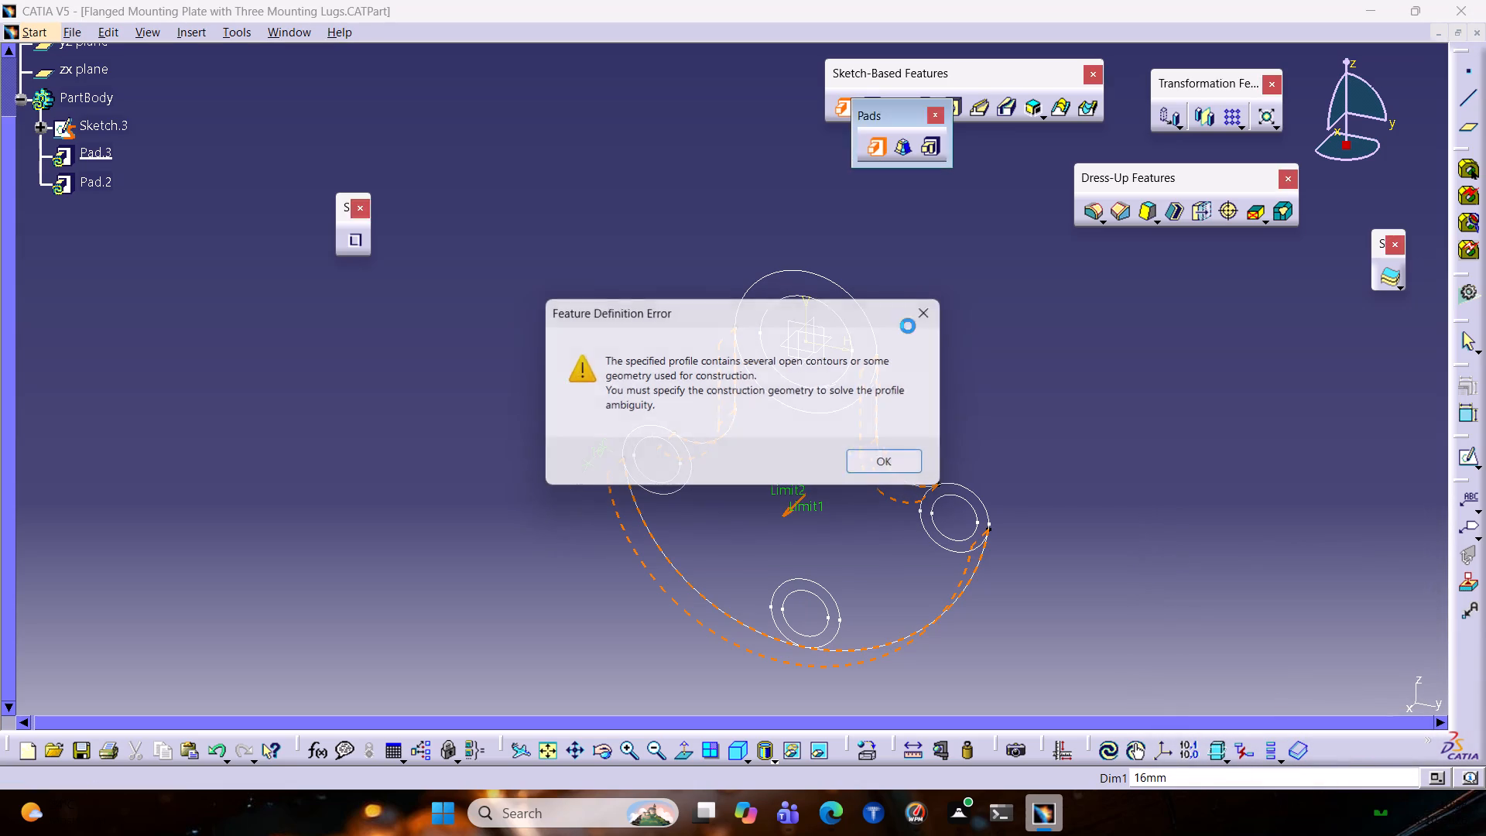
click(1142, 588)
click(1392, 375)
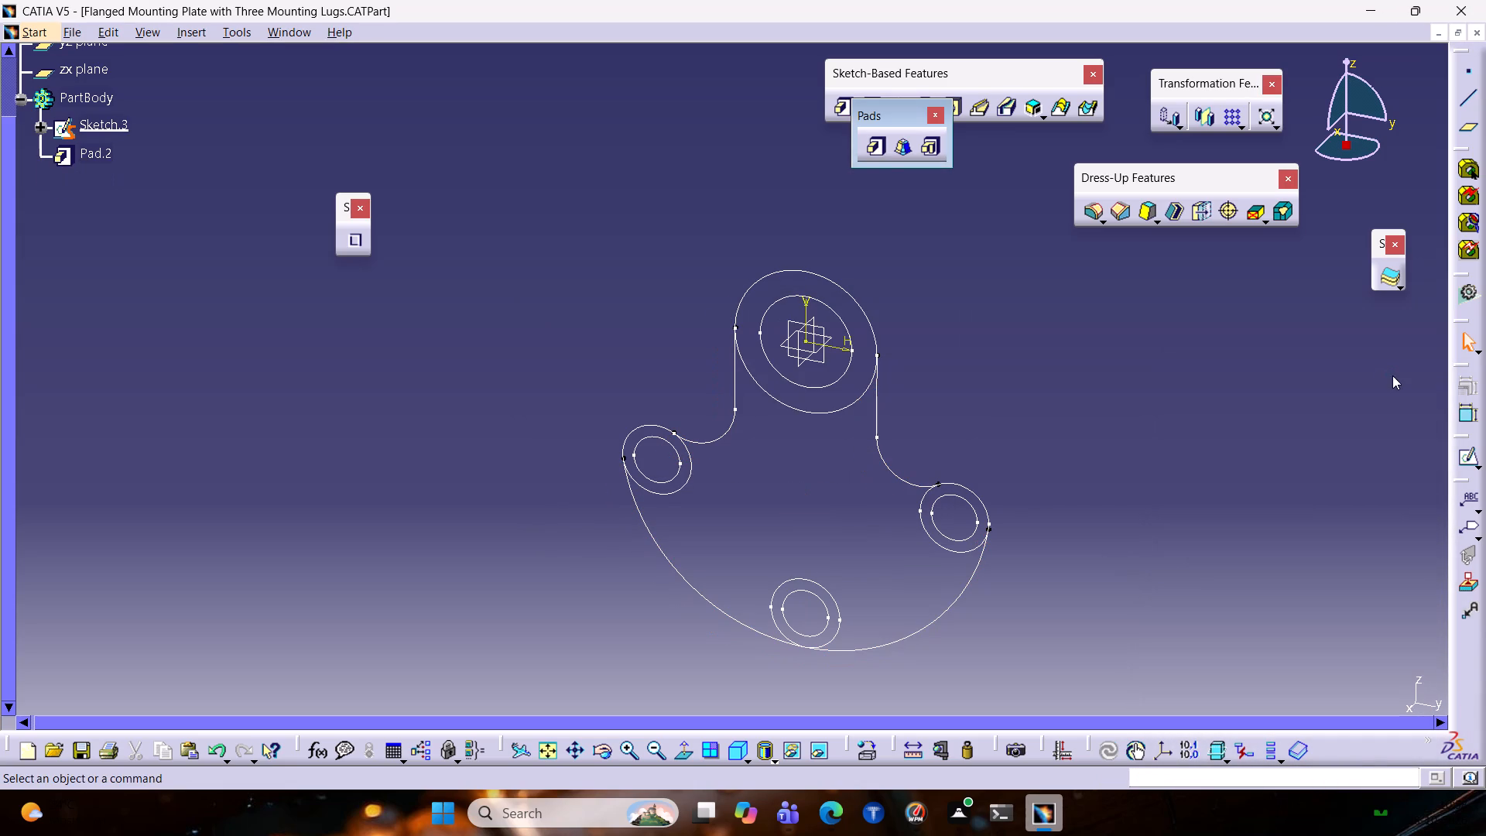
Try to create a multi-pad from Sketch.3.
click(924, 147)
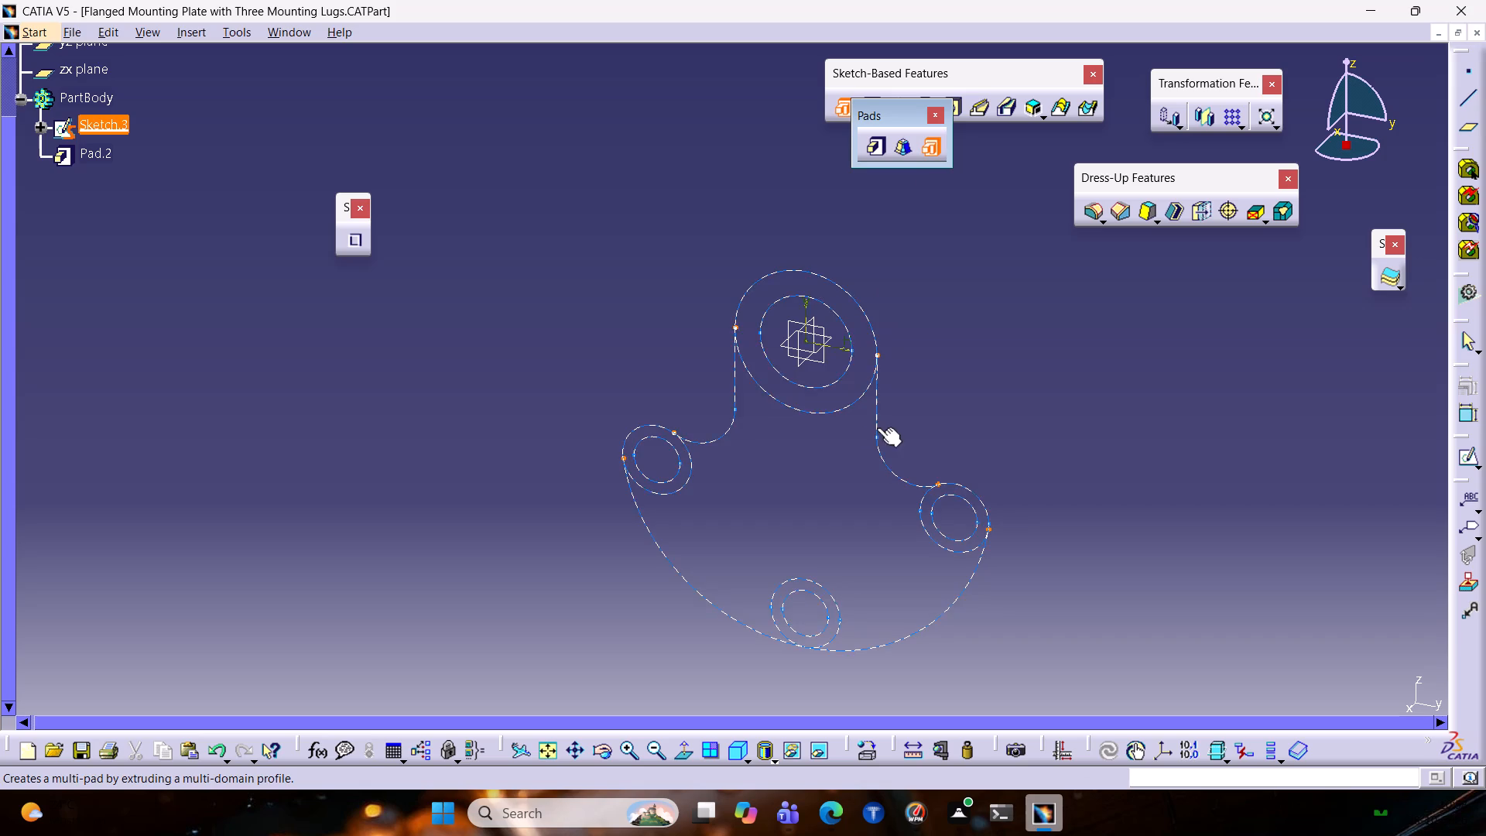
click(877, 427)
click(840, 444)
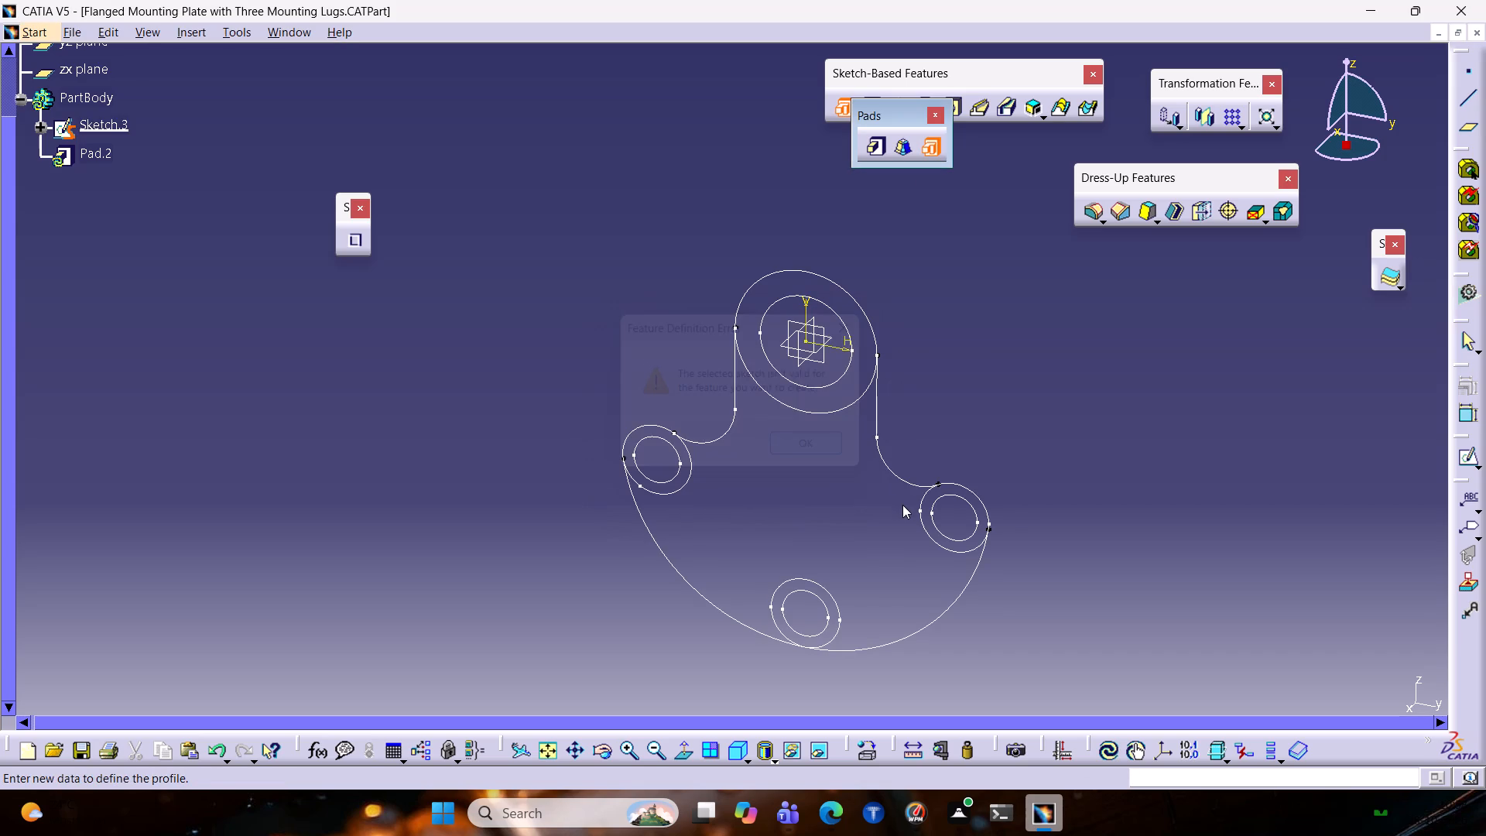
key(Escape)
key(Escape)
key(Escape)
Open Sketch.3 and delete the tangency constraint between the left R 18 fillet and the left lug's outer circle.
double_click(958, 482)
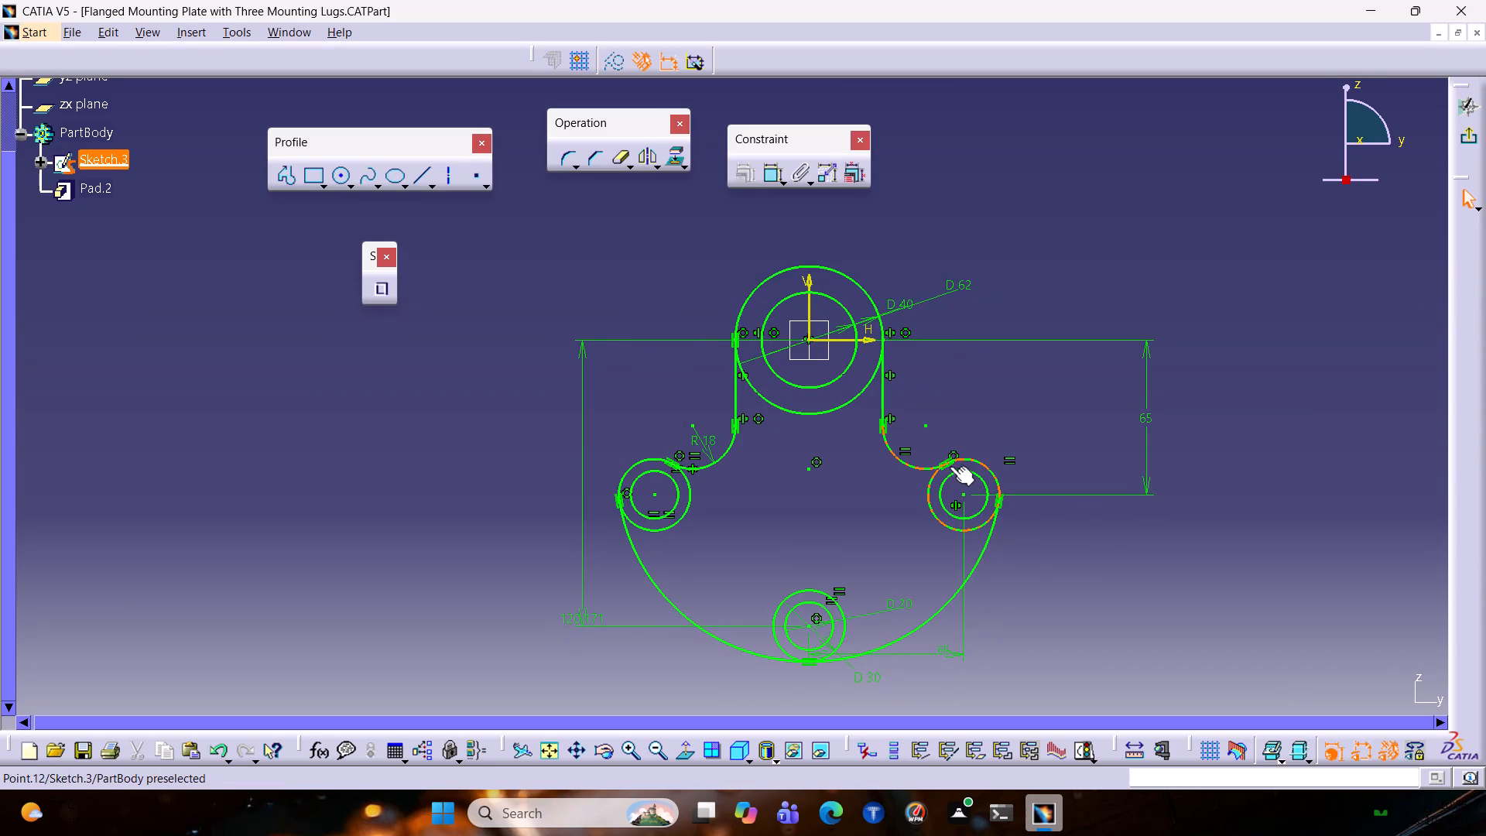
click(946, 456)
ctrl+middle_drag(998, 578, 1114, 389)
middle_drag(892, 694, 974, 261)
middle_drag(1152, 307, 1255, 450)
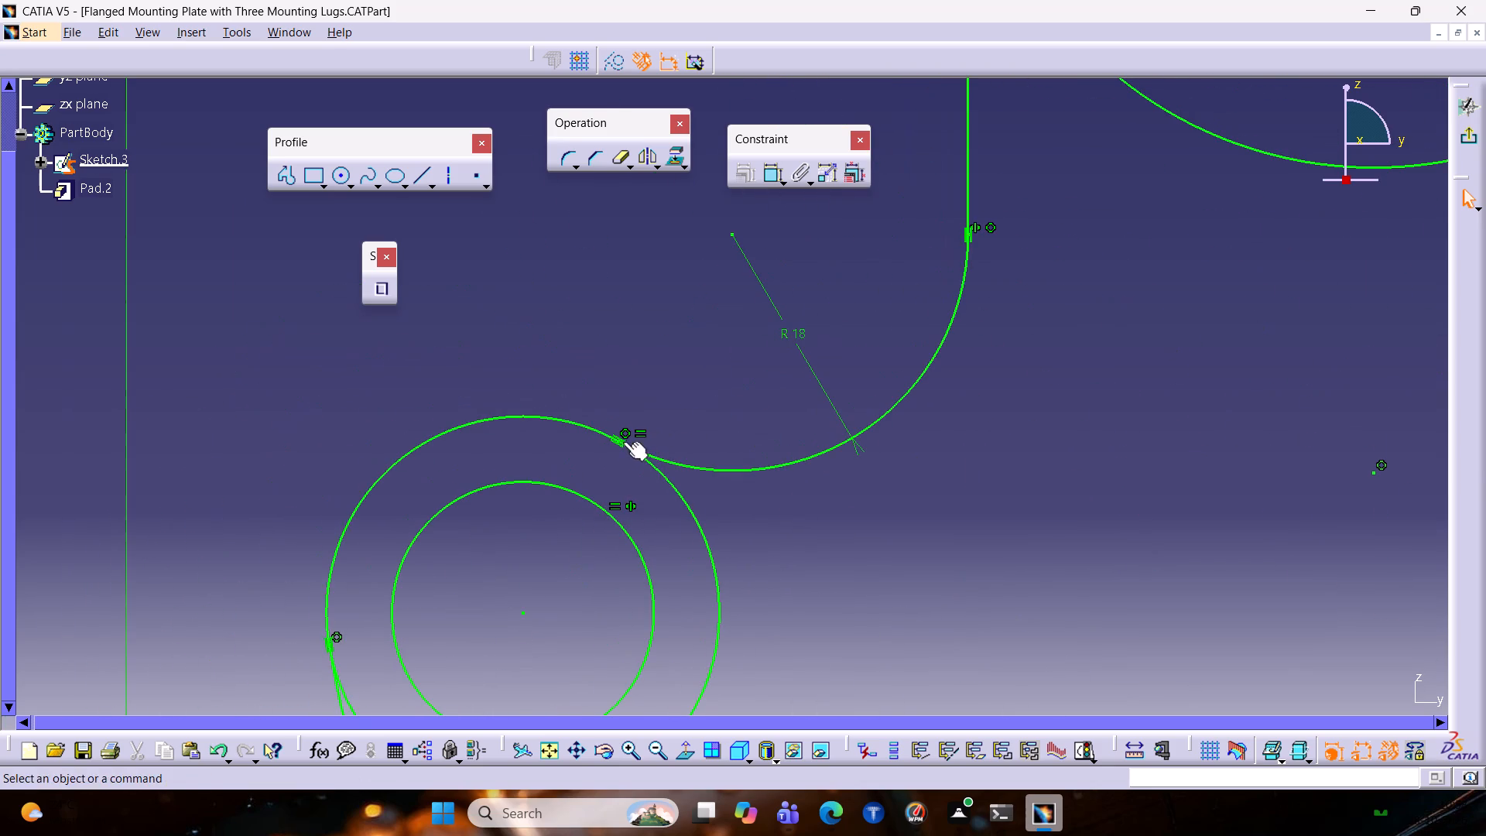
click(617, 434)
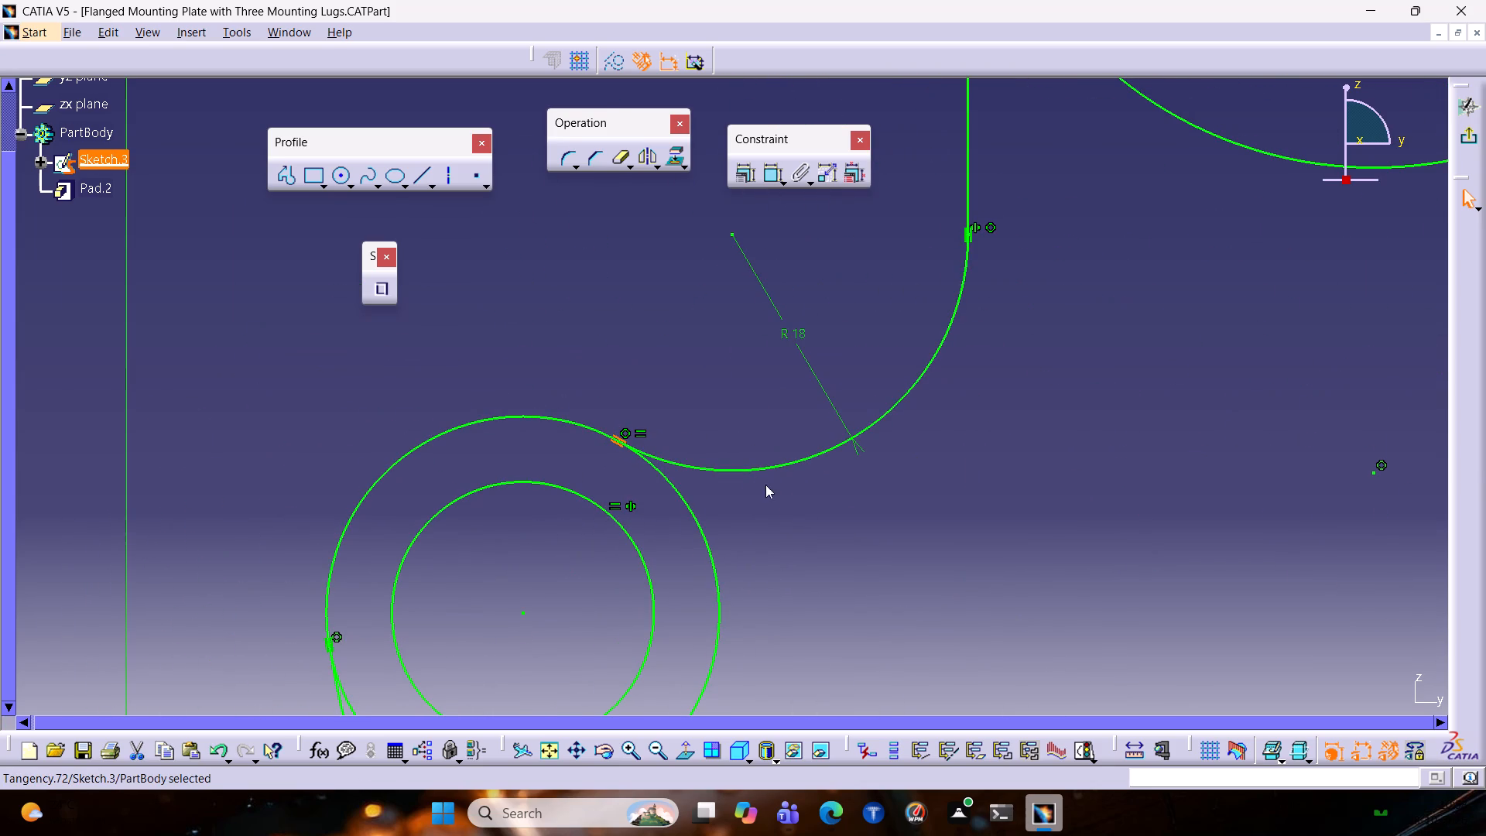
key(Delete)
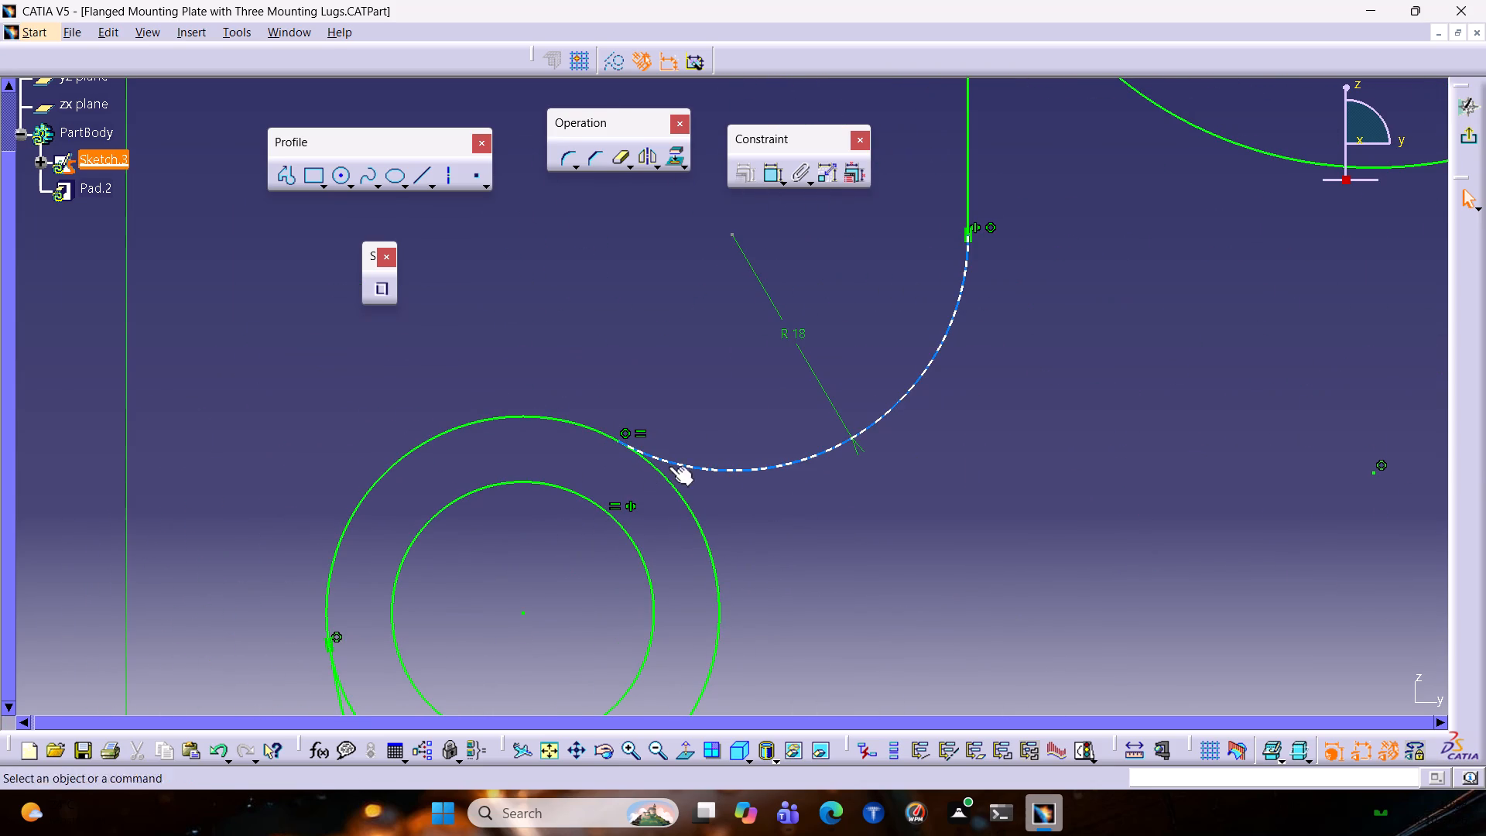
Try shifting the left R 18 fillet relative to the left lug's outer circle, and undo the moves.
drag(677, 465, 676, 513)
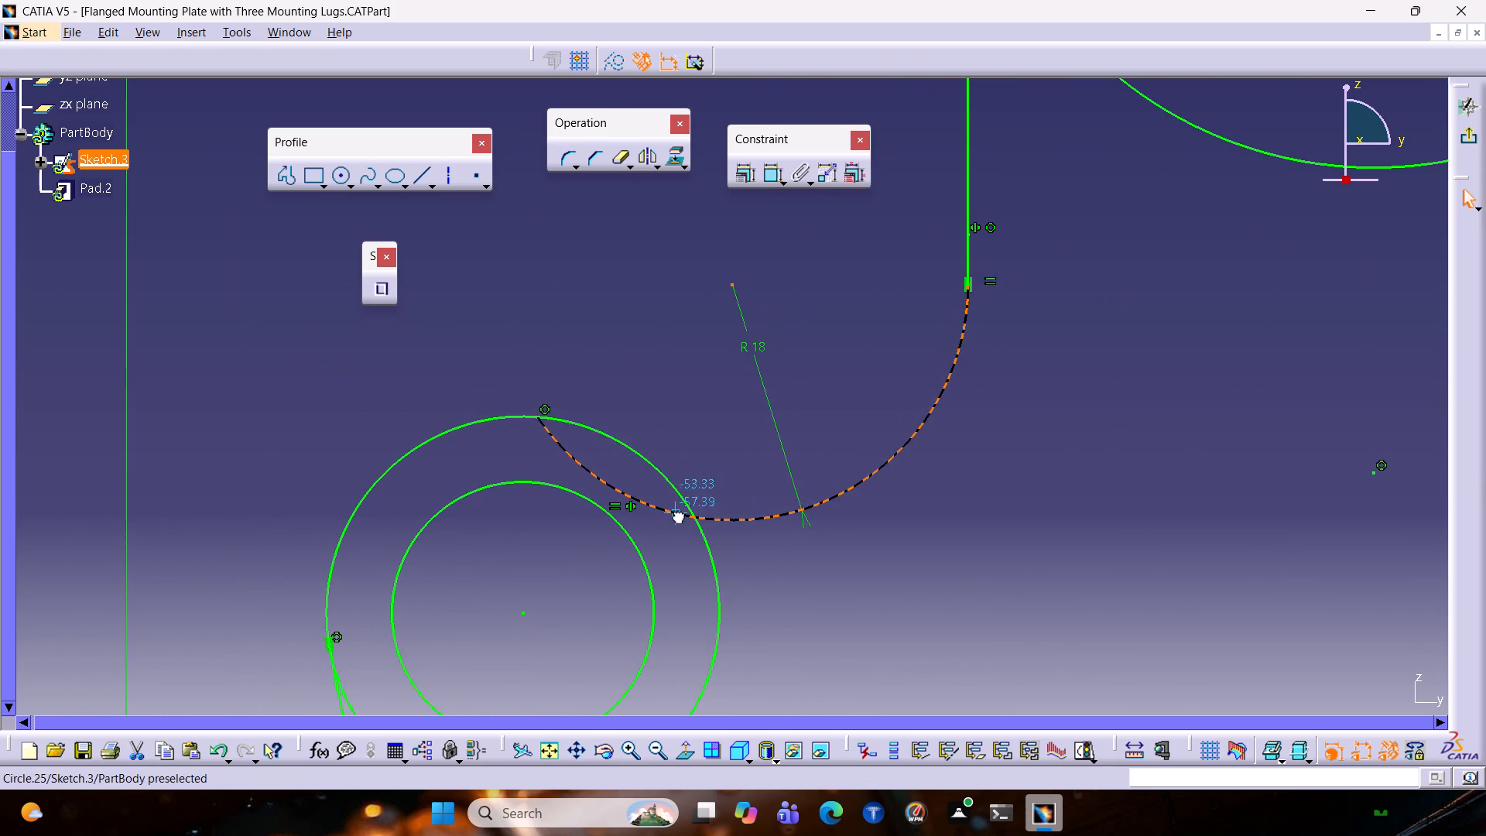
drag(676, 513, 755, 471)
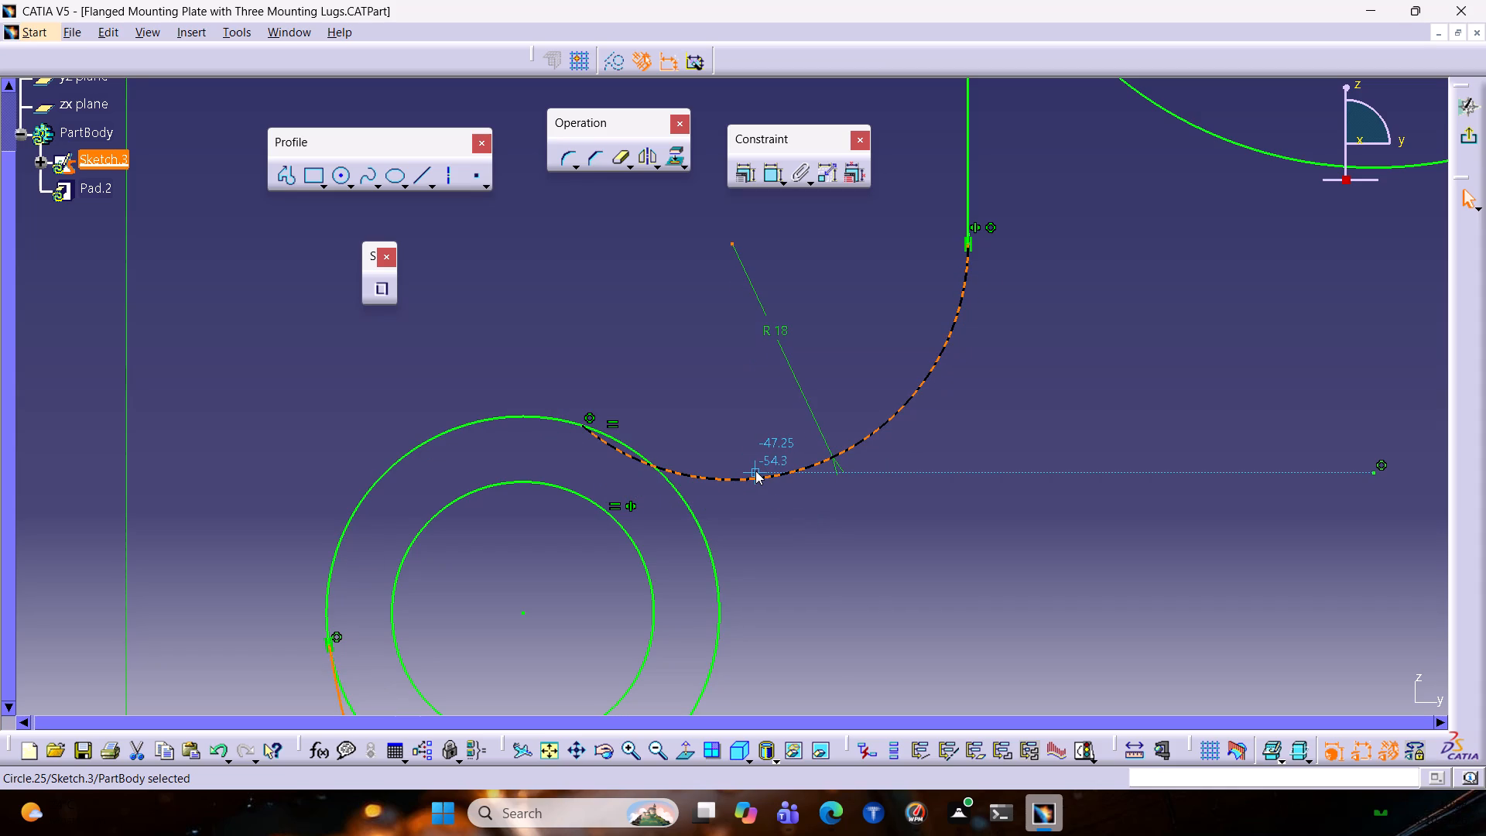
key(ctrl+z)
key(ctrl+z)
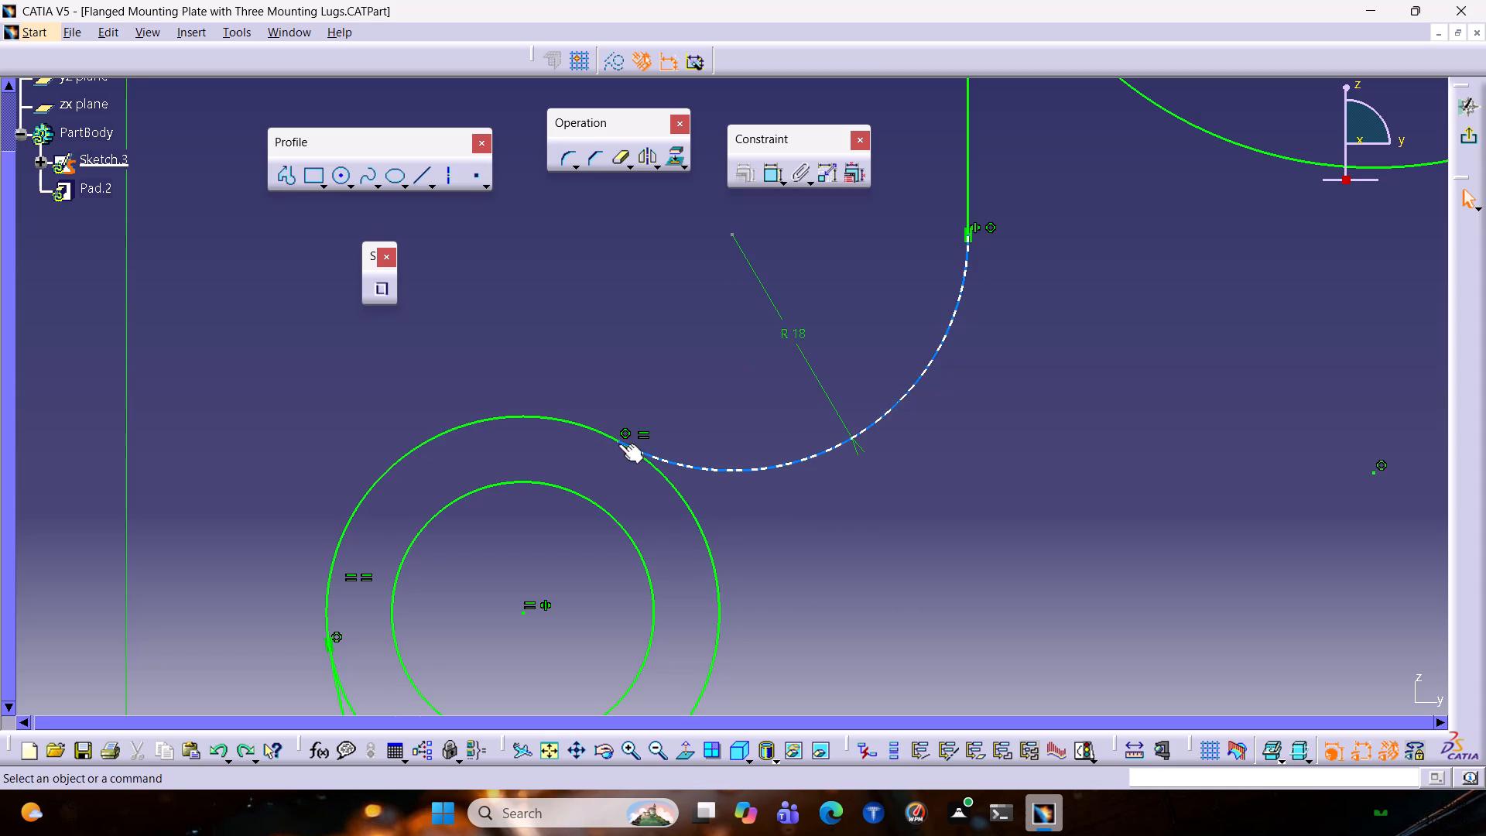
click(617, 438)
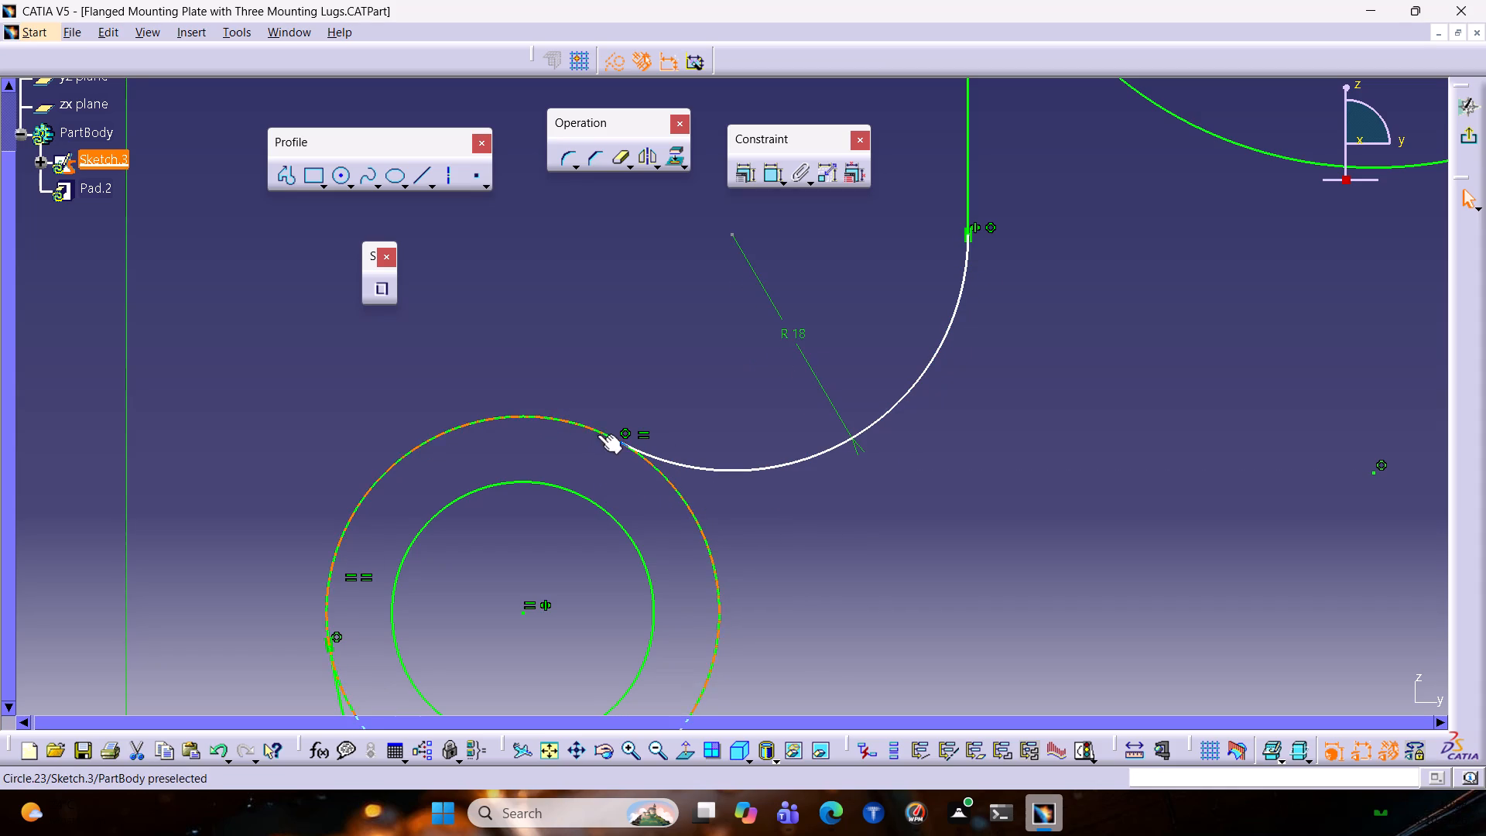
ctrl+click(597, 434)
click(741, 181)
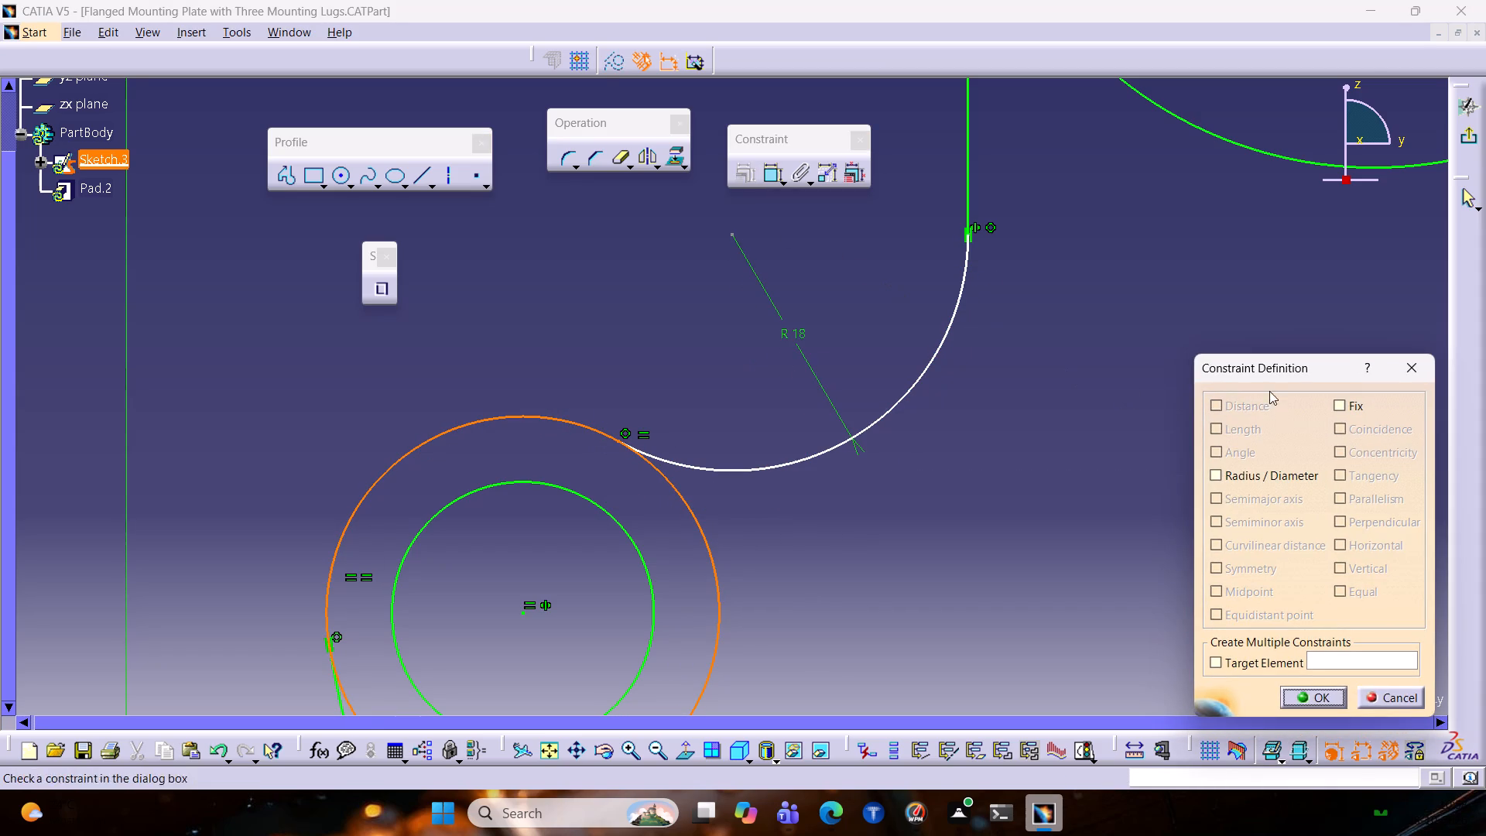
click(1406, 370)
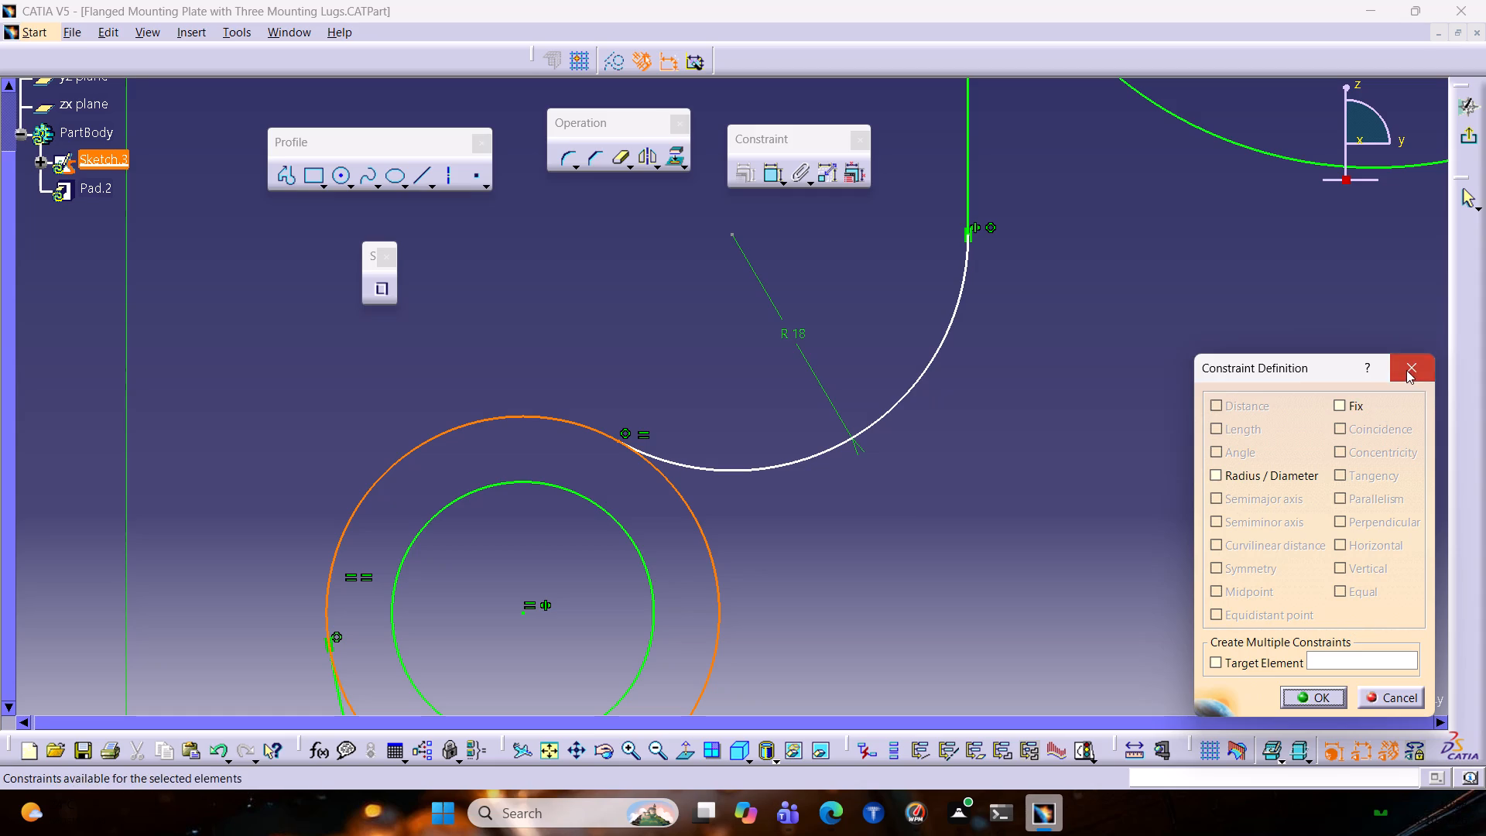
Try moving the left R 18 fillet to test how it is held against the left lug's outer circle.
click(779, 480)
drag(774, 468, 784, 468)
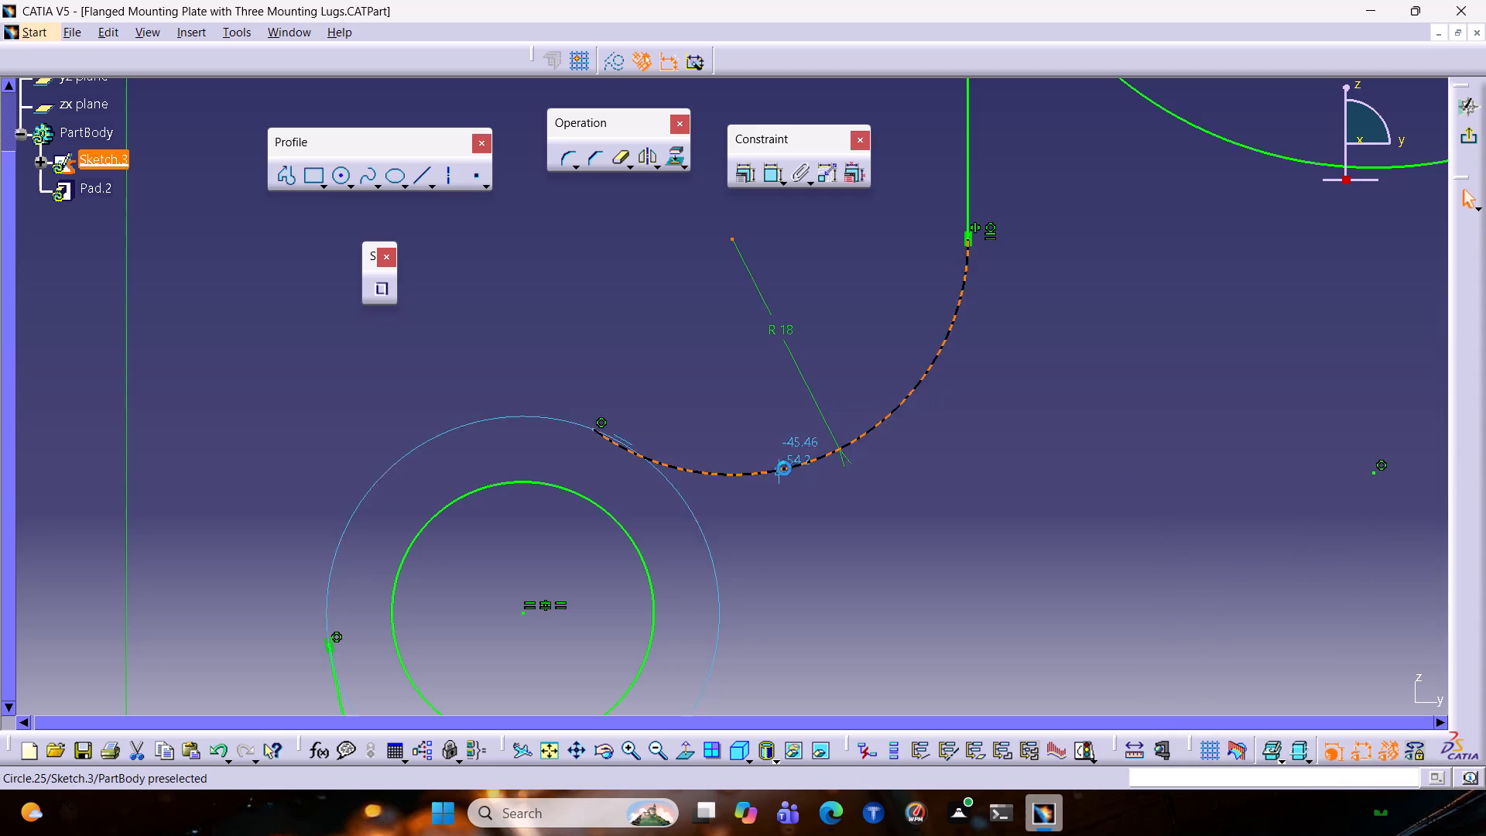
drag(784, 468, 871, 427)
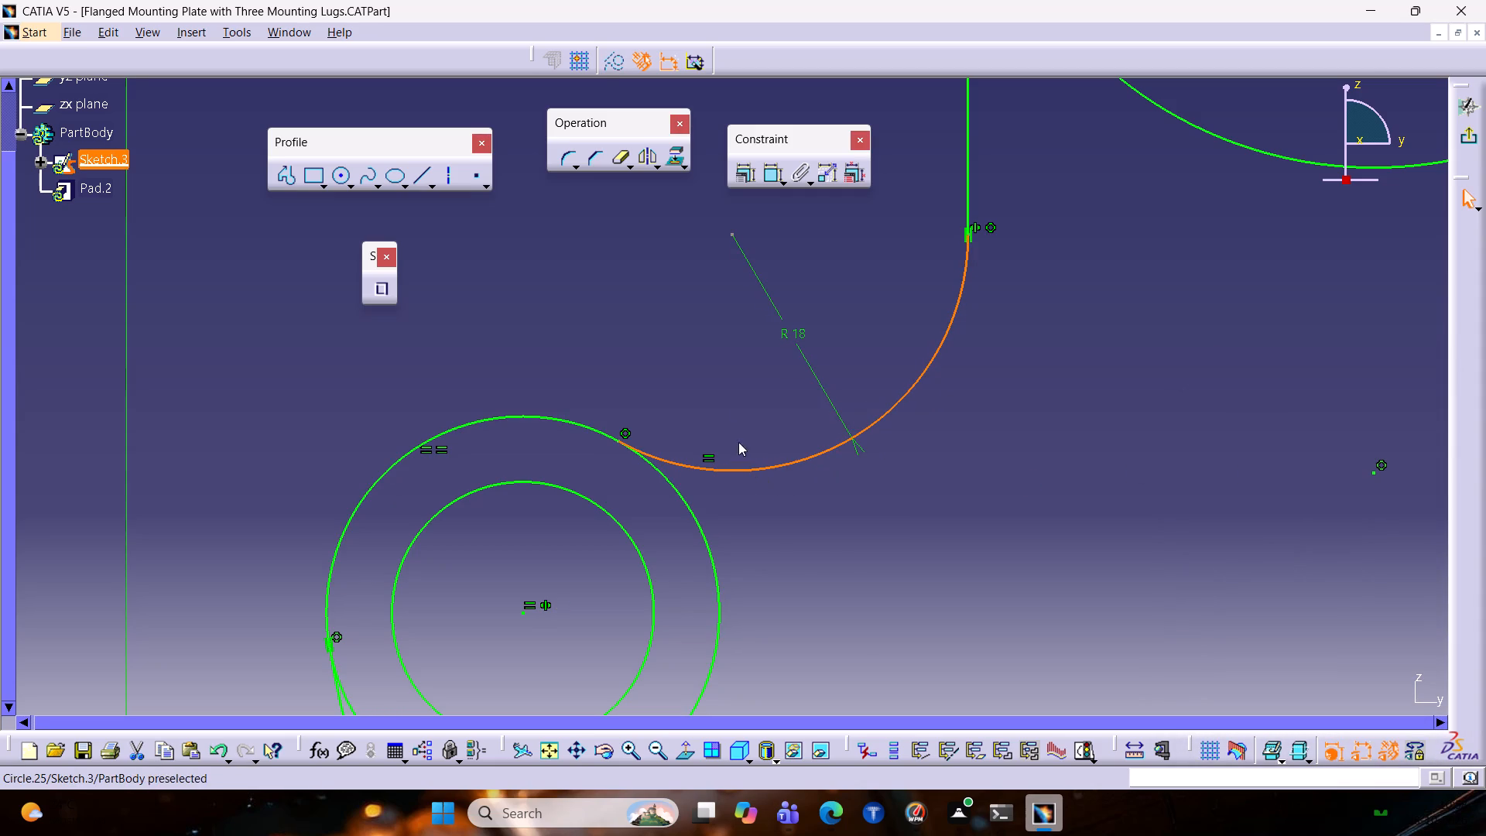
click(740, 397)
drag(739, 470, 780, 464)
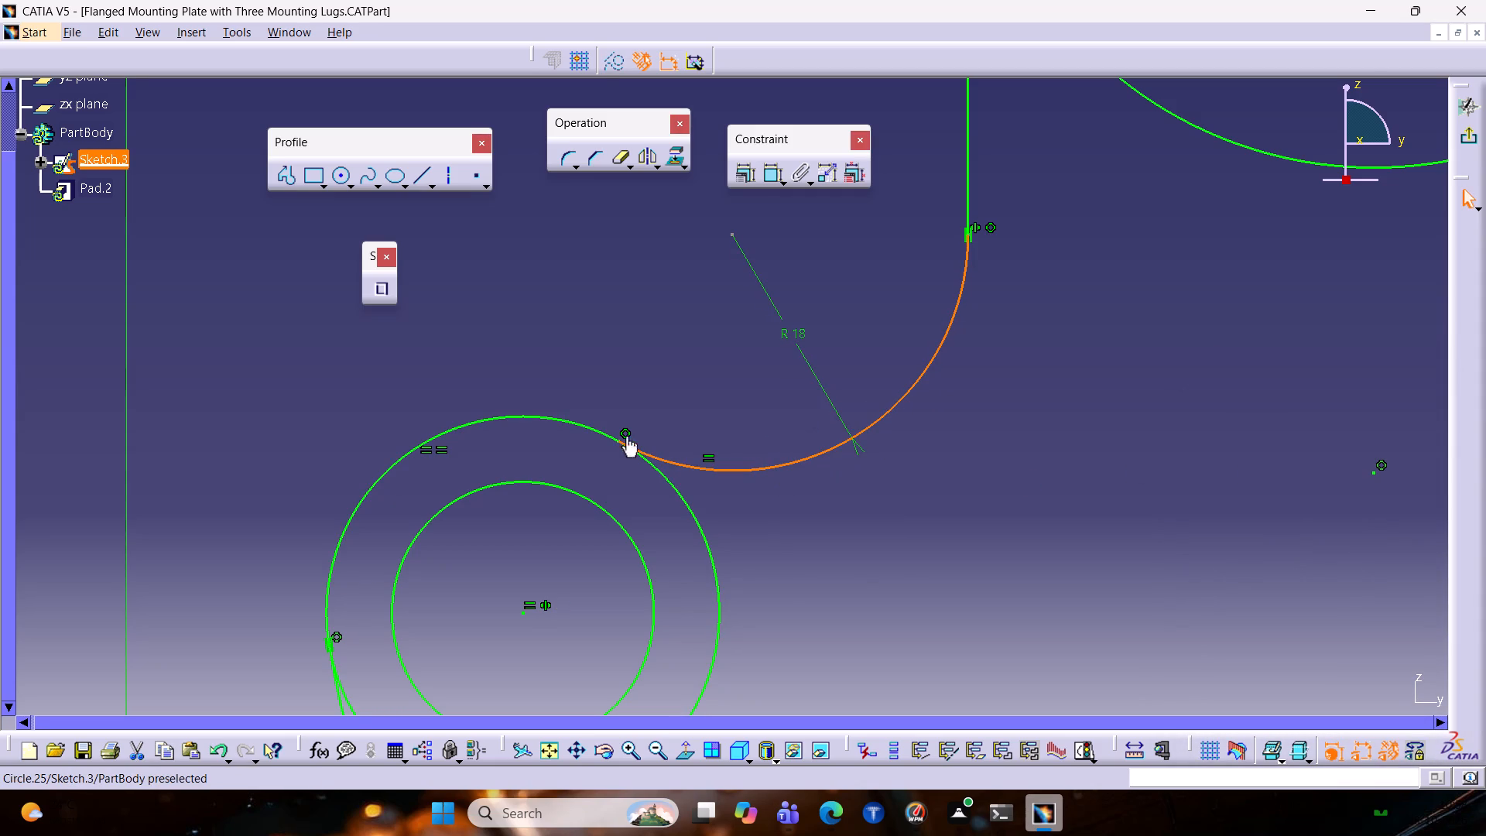
Add a tangency constraint between the left R 18 fillet and the left lug's outer circle.
click(626, 443)
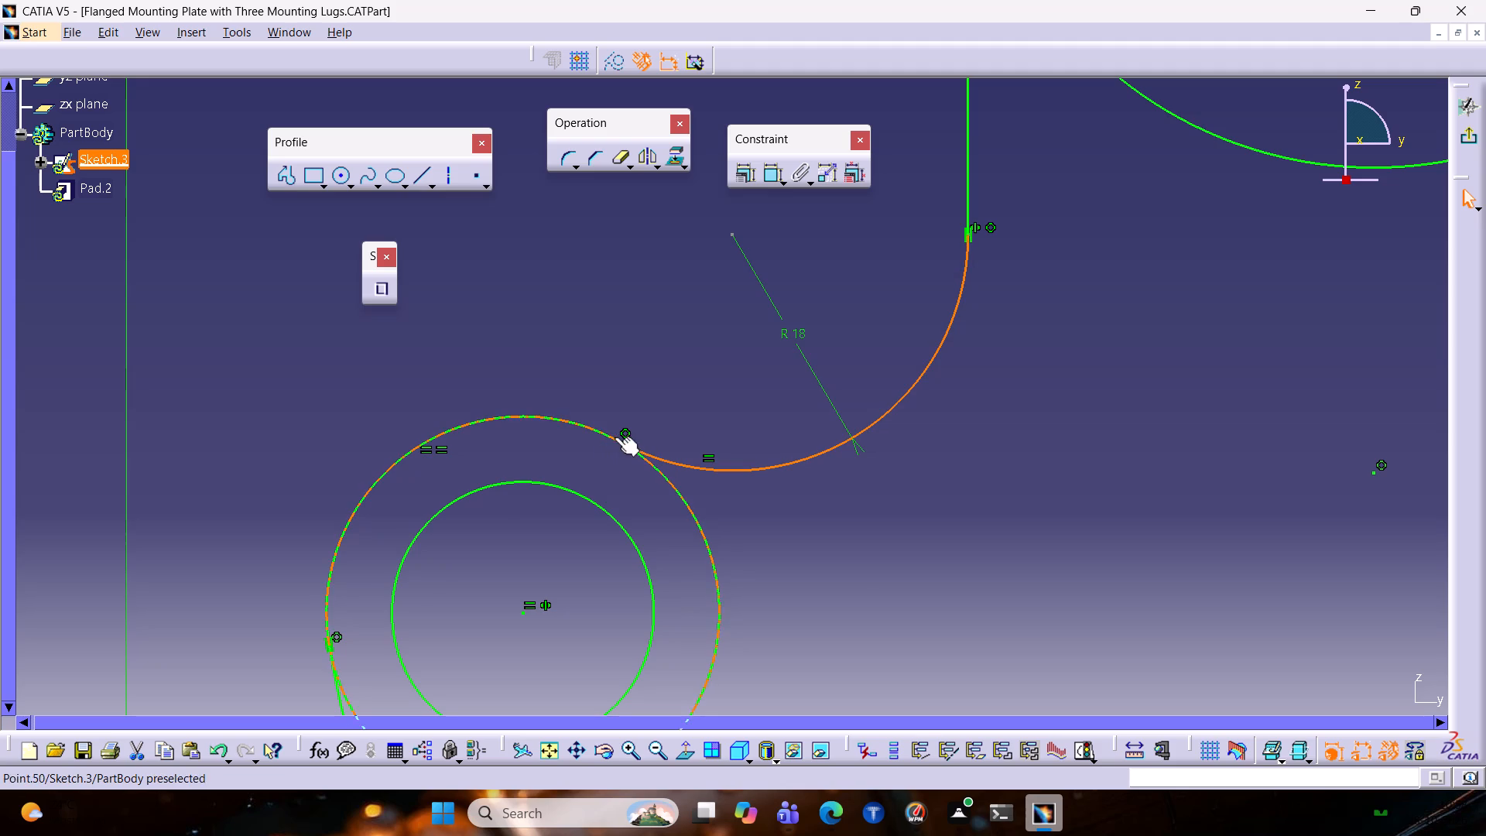
ctrl+click(589, 423)
ctrl+click(560, 420)
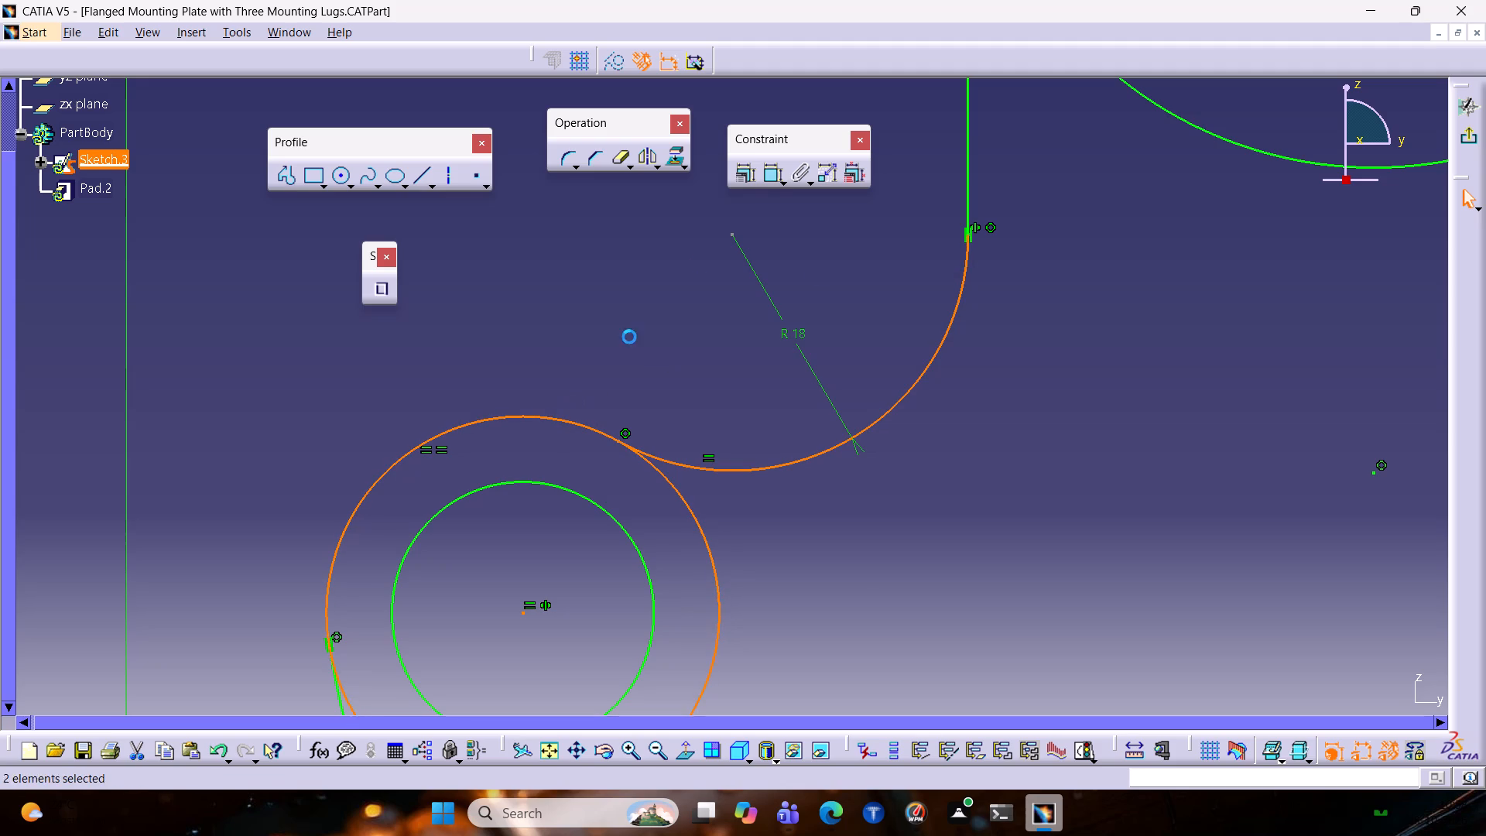
click(746, 178)
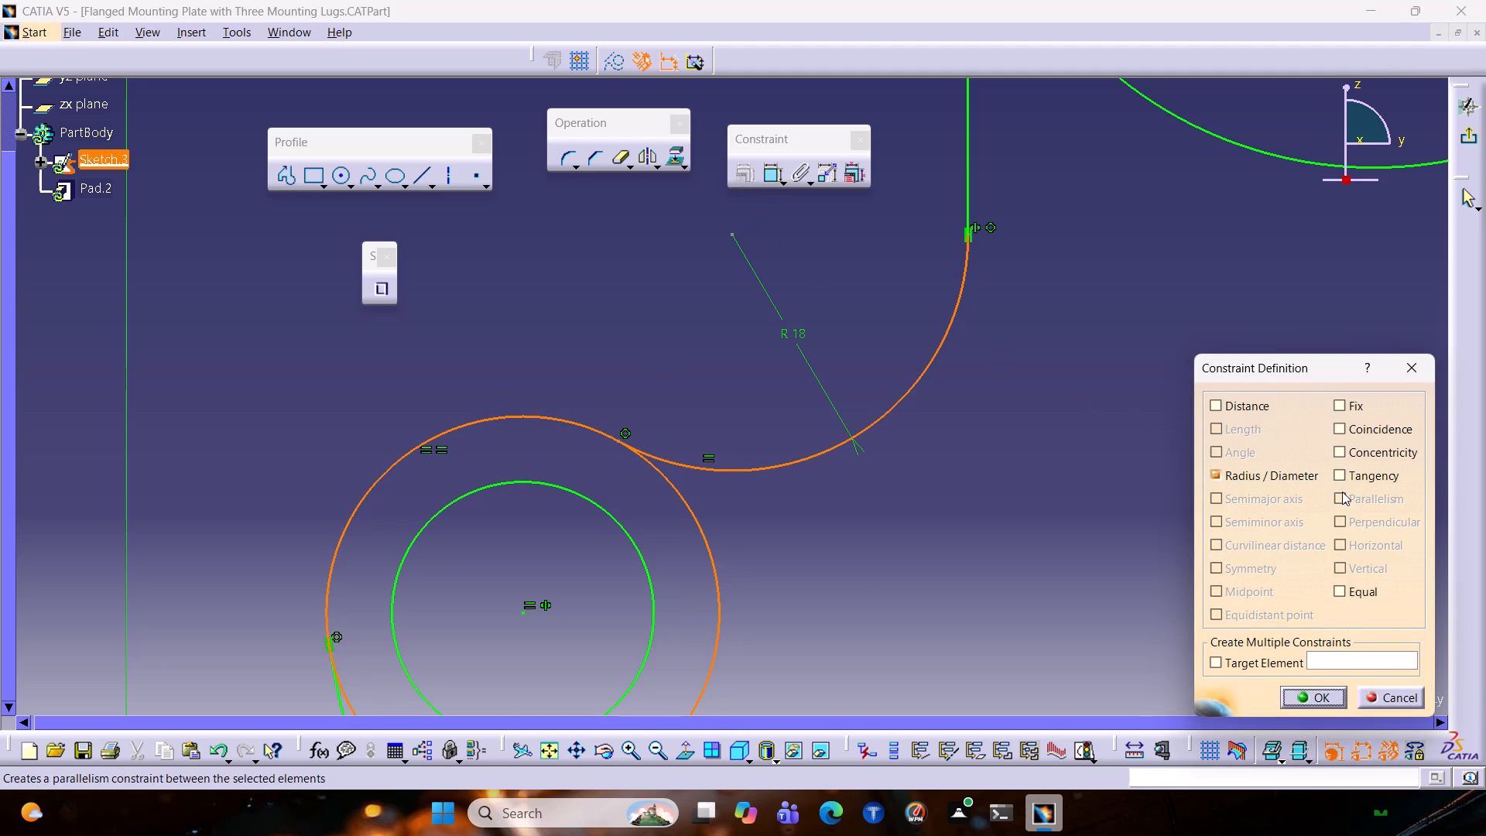
click(1353, 482)
click(1308, 708)
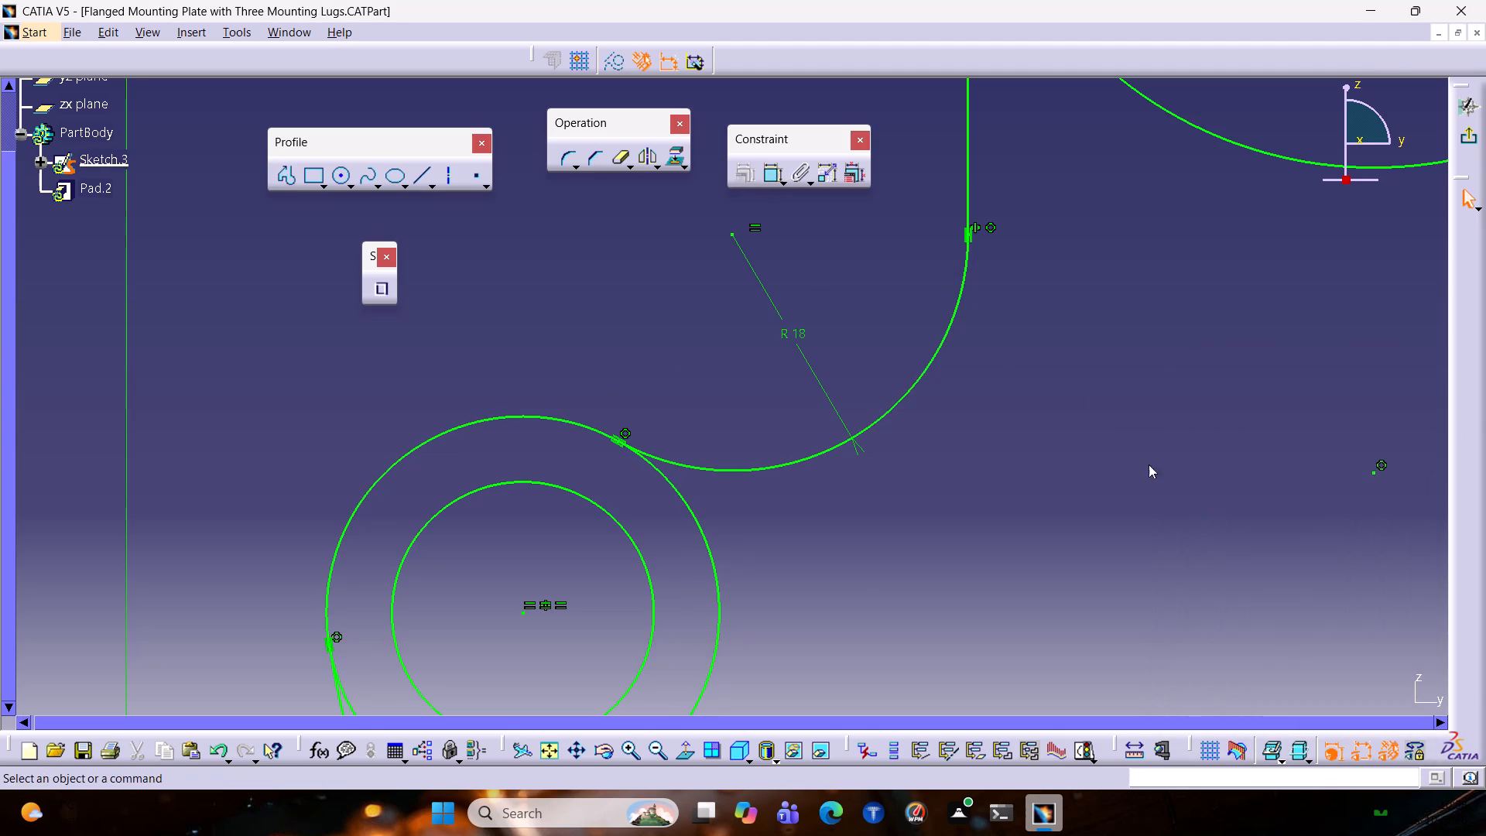
Check the solving status of the whole sketch.
ctrl+middle_drag(704, 344, 594, 514)
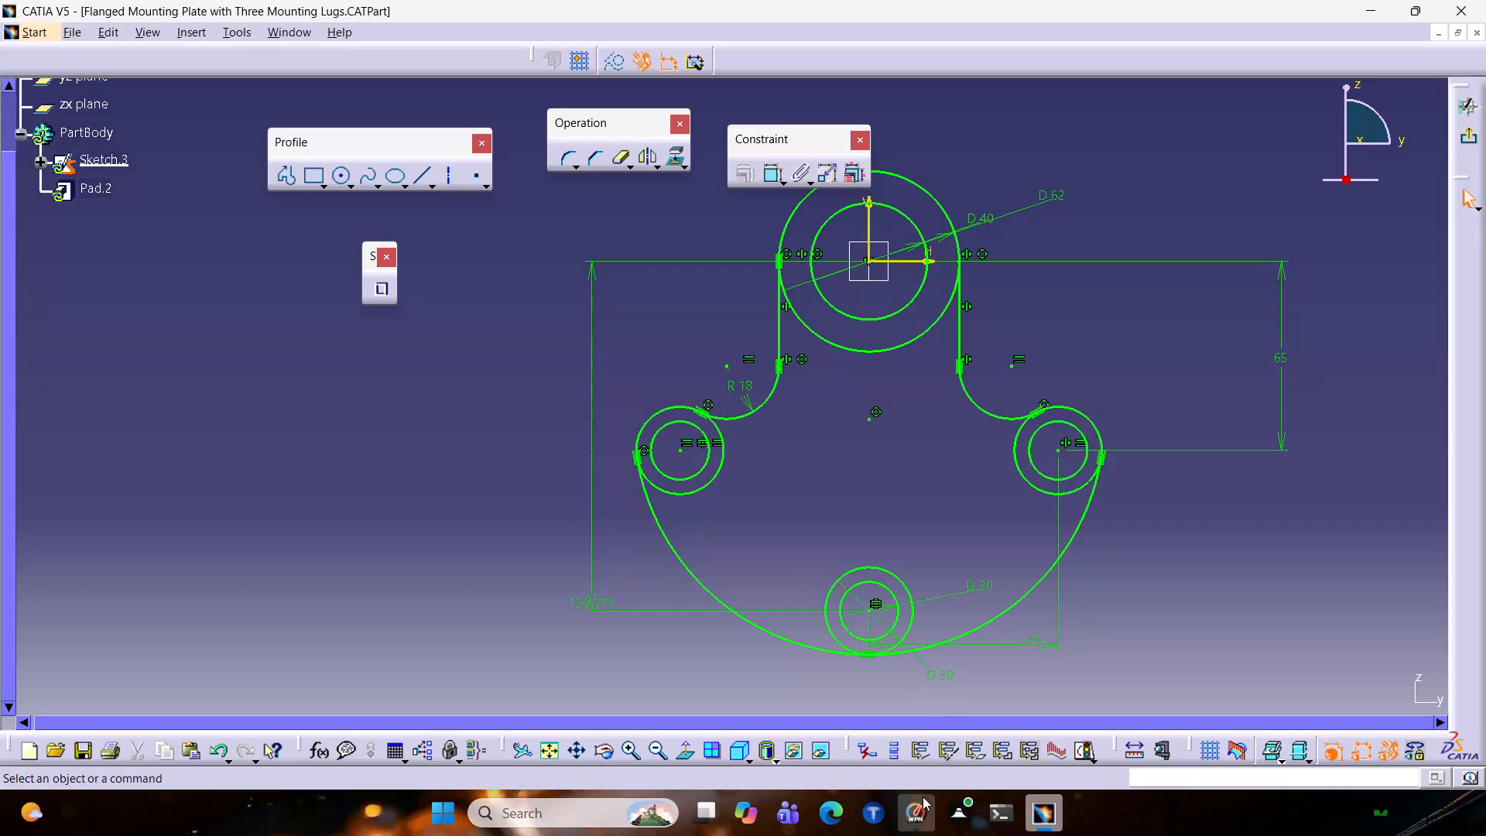
click(1084, 753)
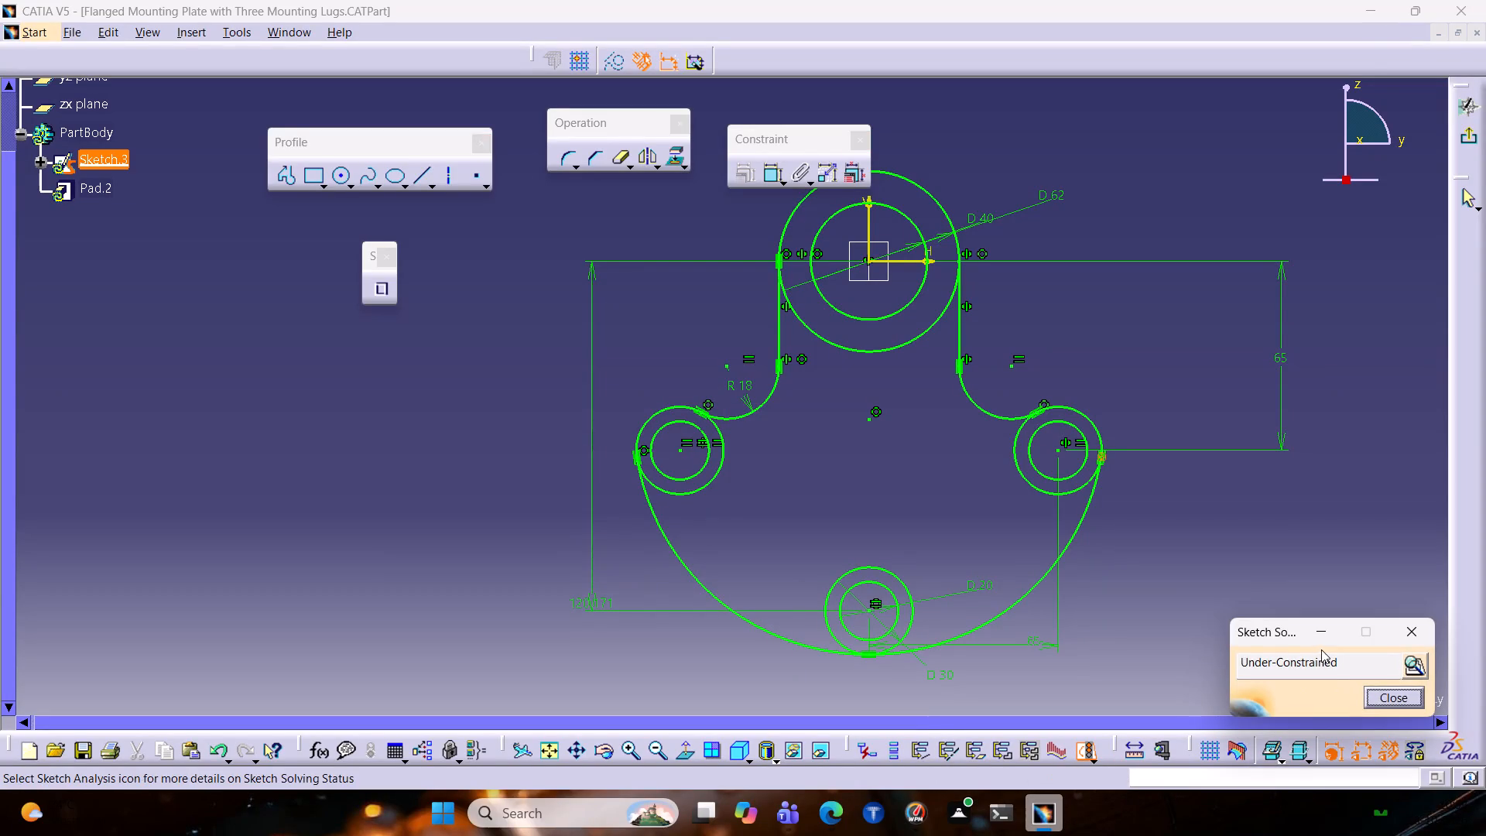
Delete the under-constrained Point.31 of the large lower arc using Sketch Analysis.
click(1416, 629)
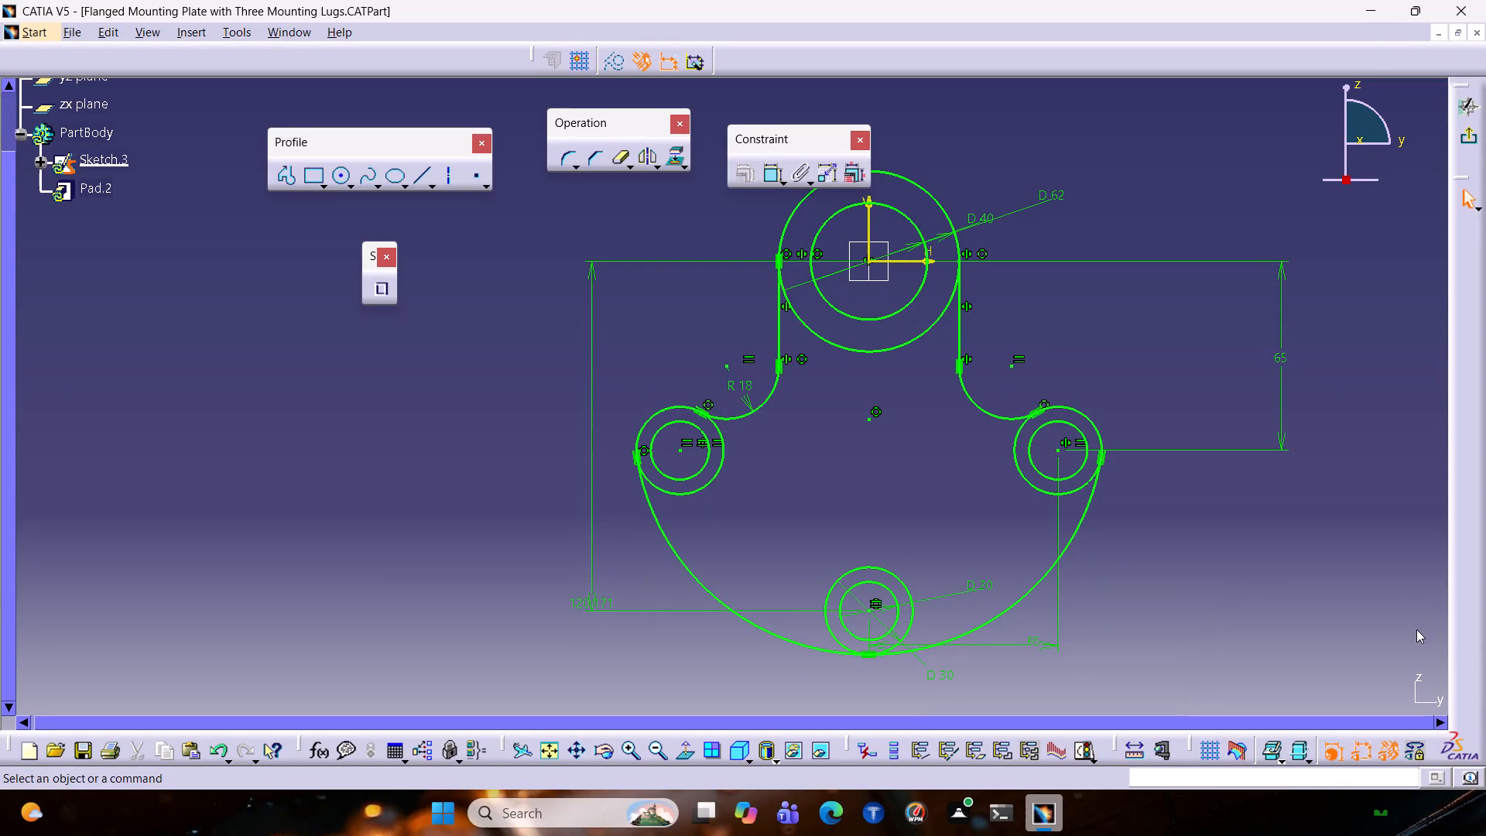
click(1083, 762)
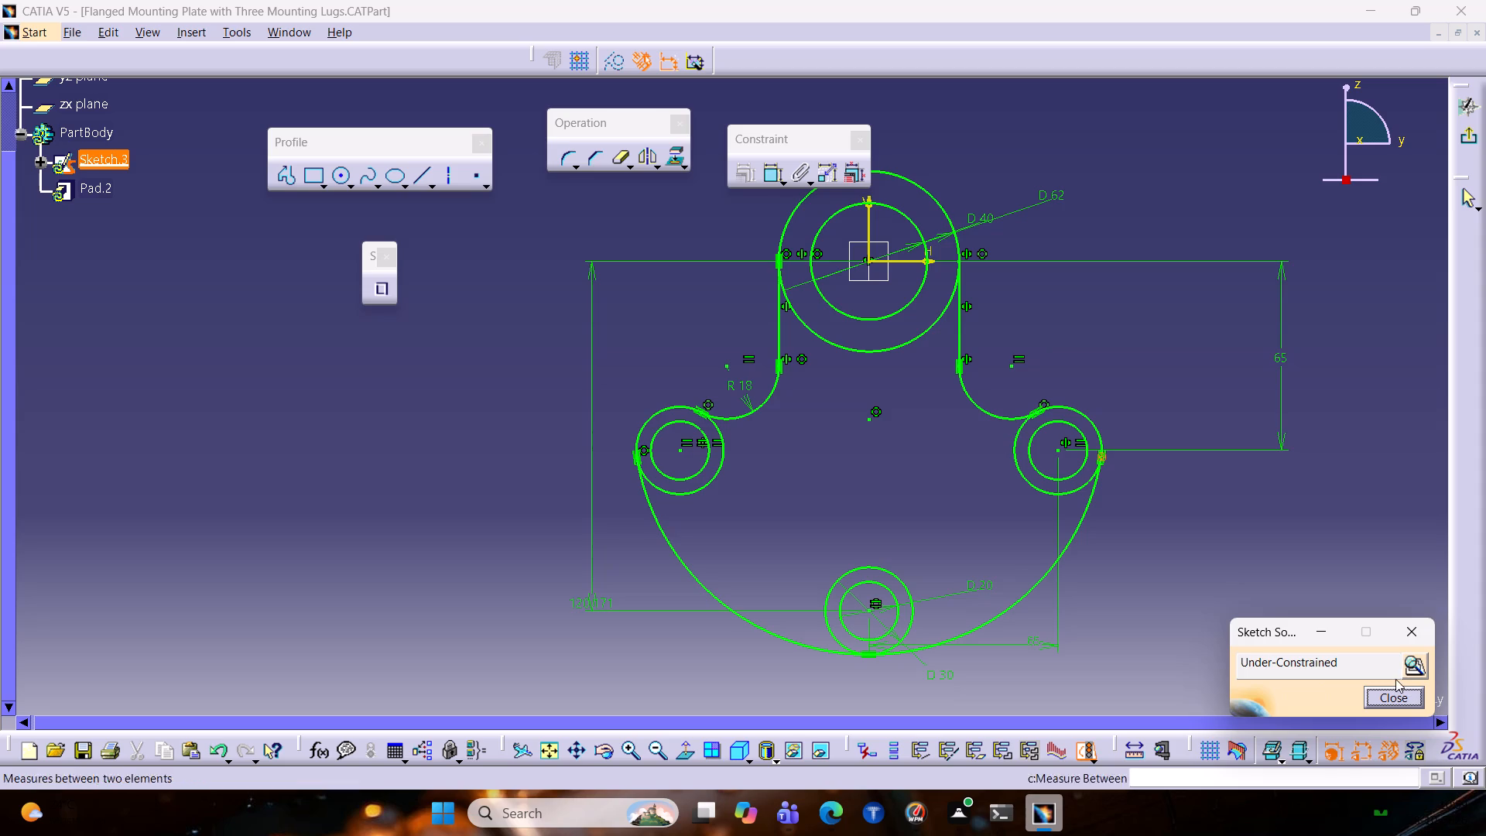
click(1411, 671)
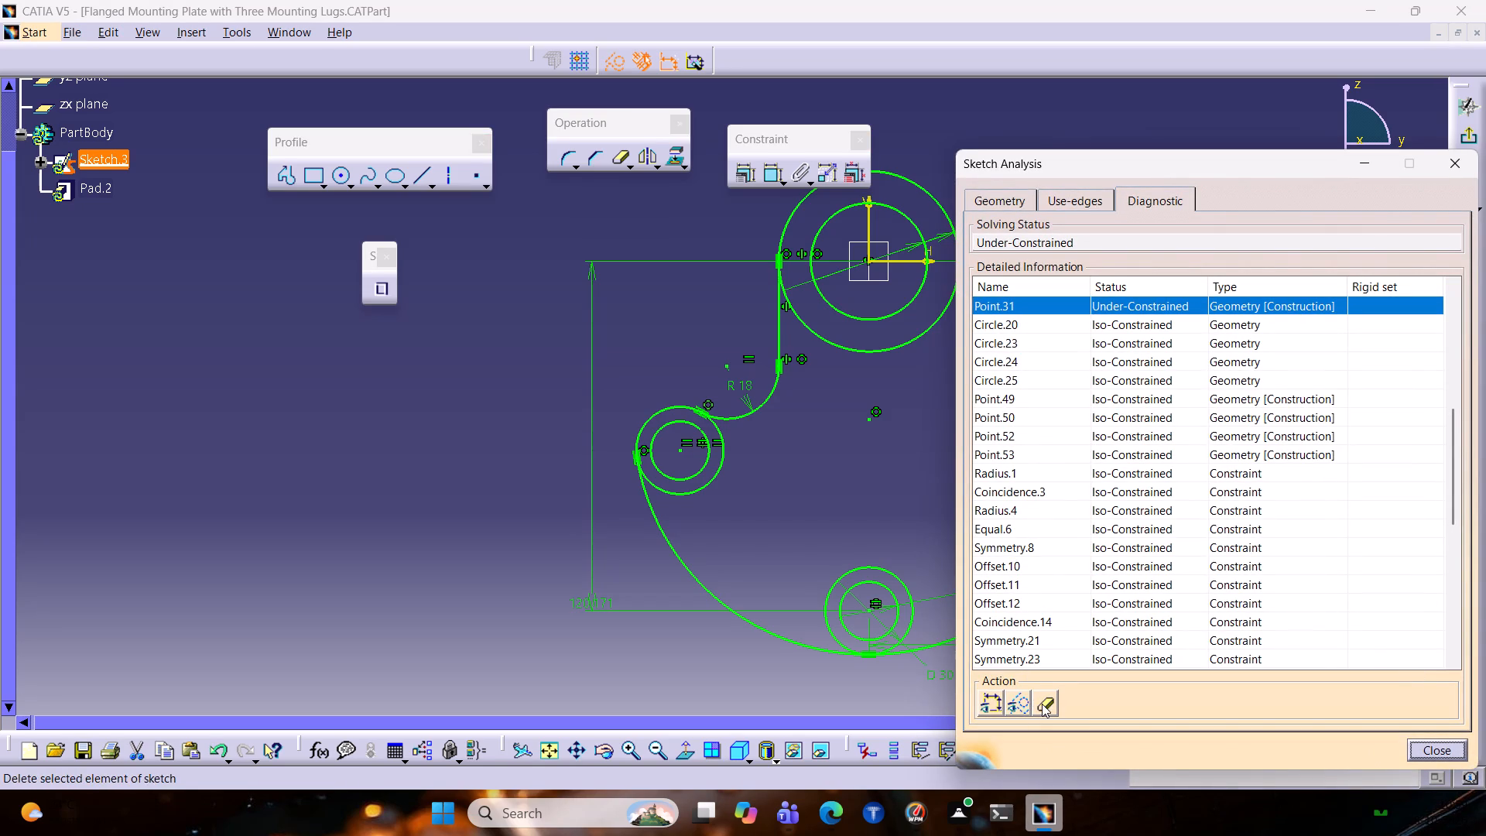
click(1050, 704)
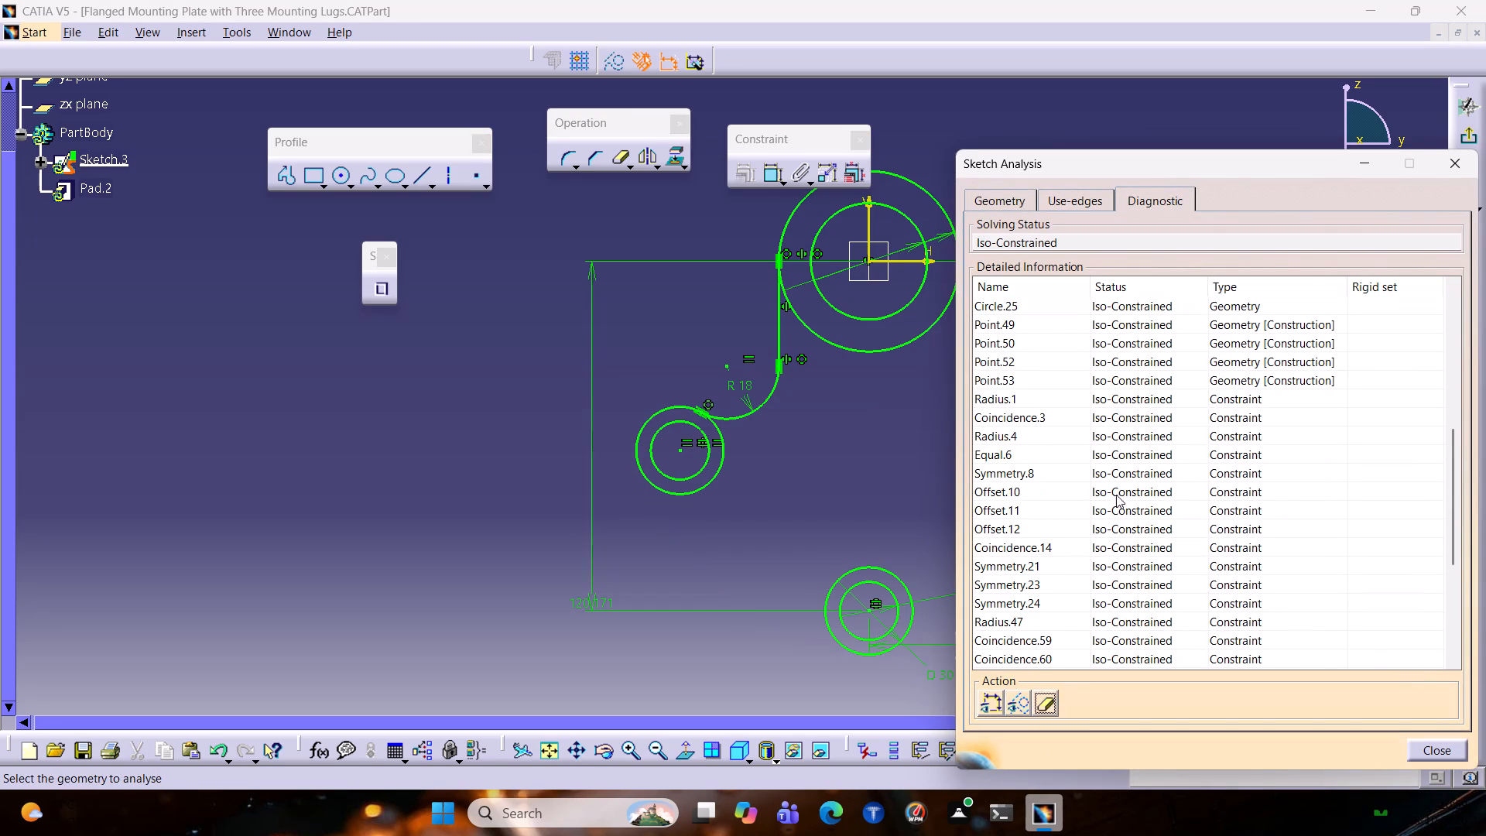
drag(1251, 167, 103, 104)
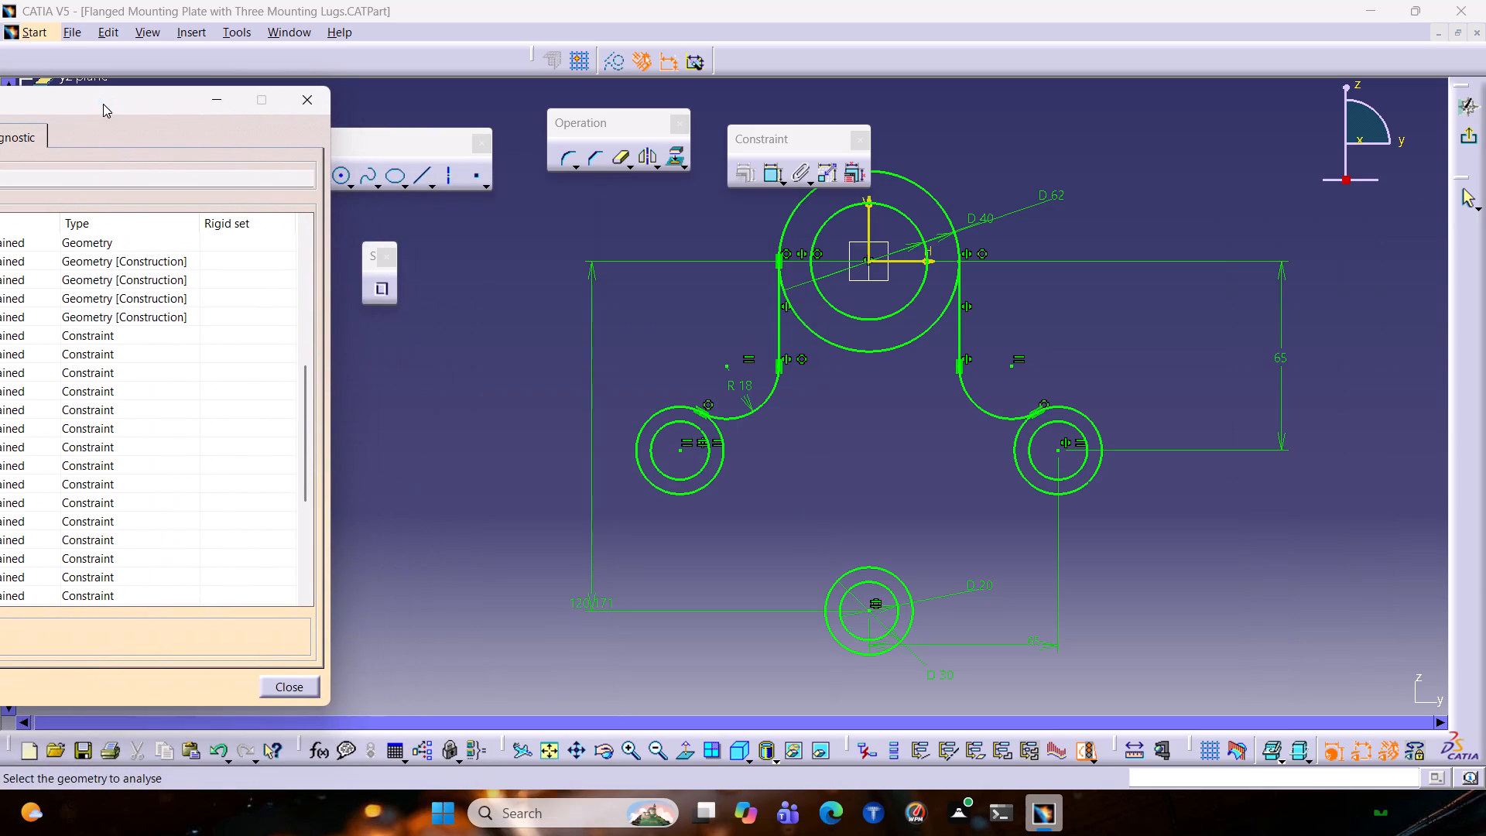
click(285, 683)
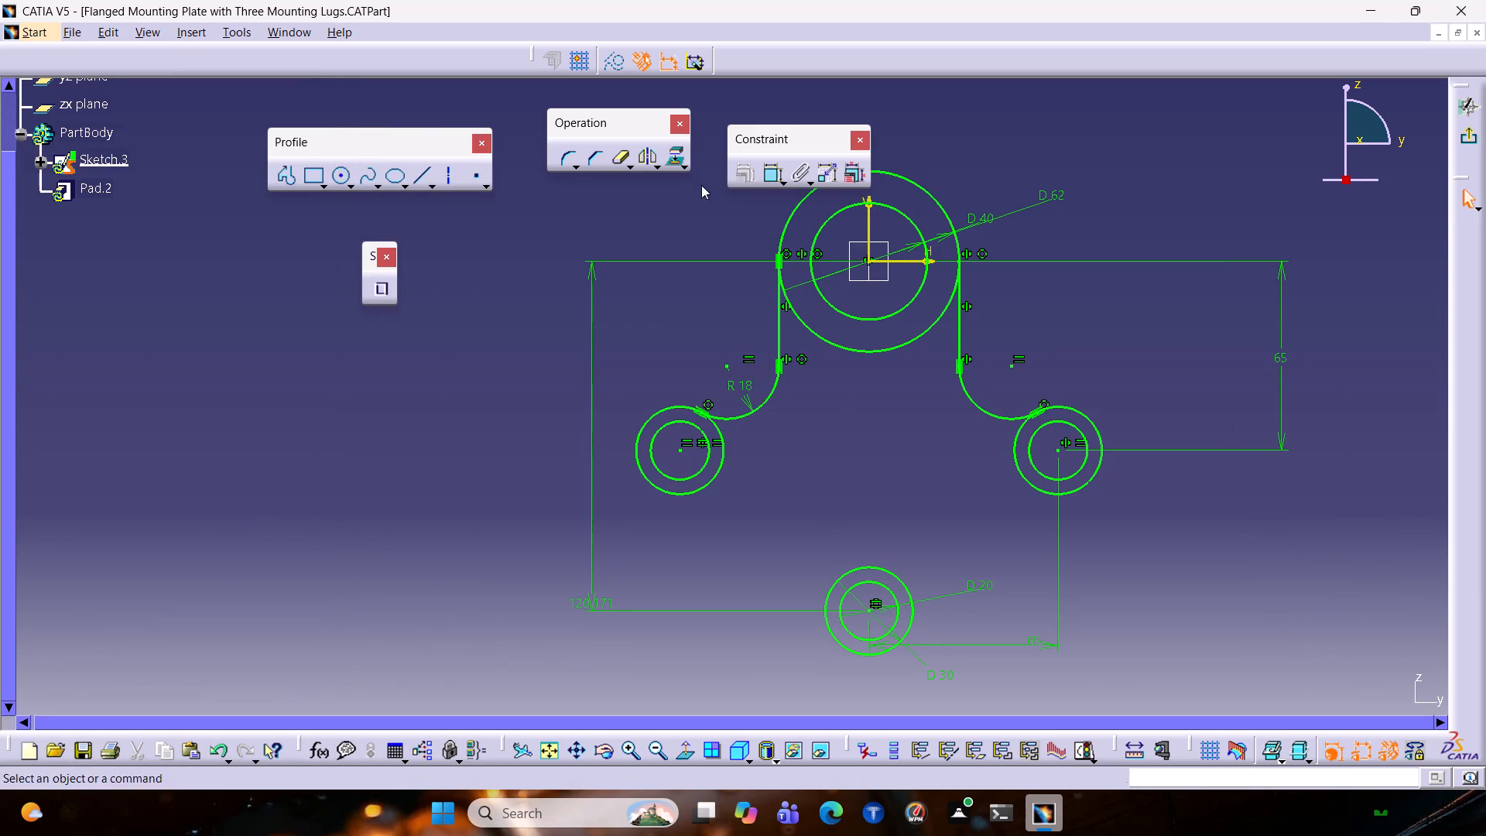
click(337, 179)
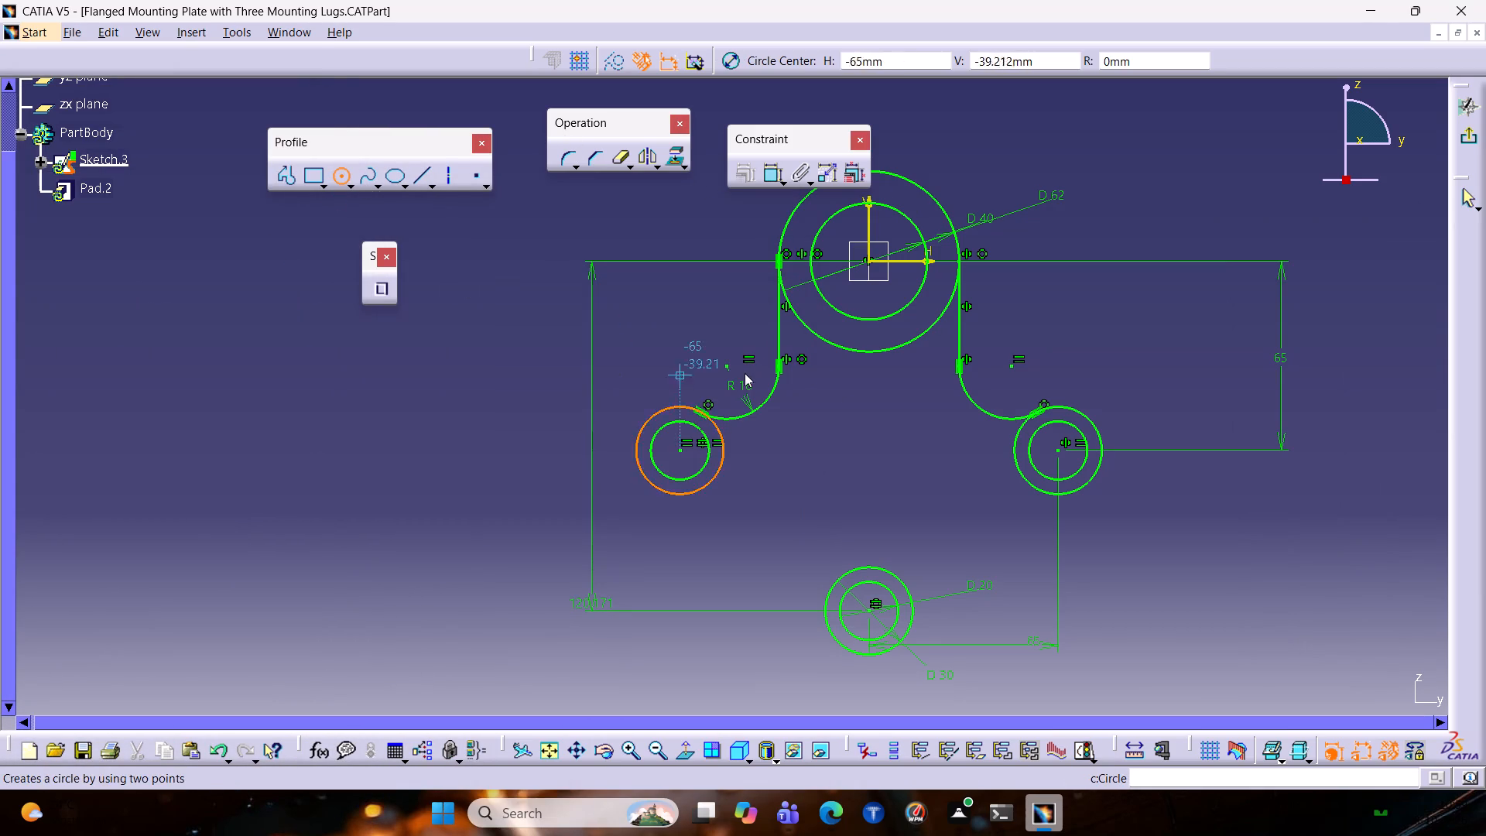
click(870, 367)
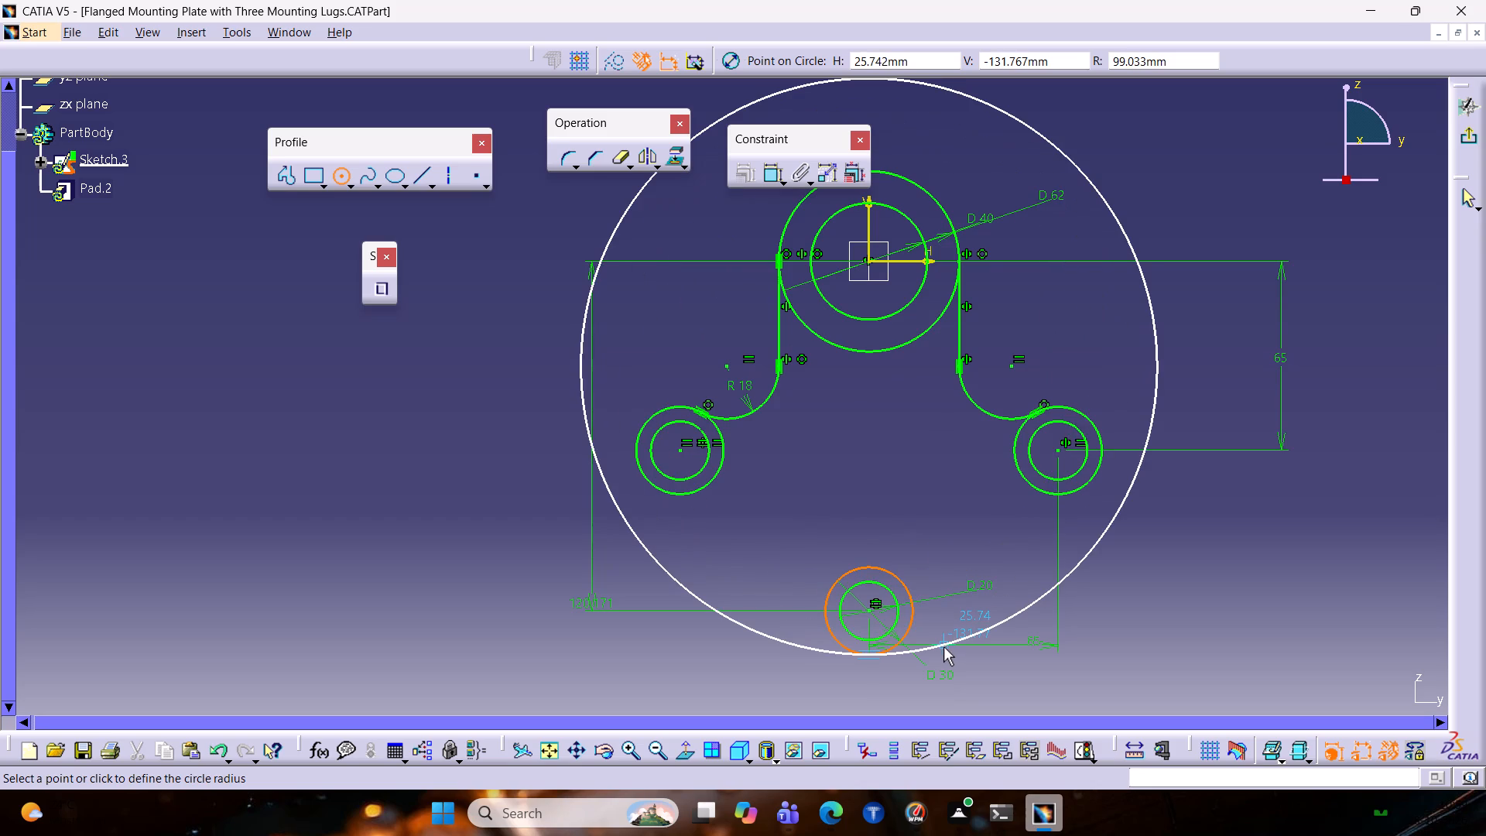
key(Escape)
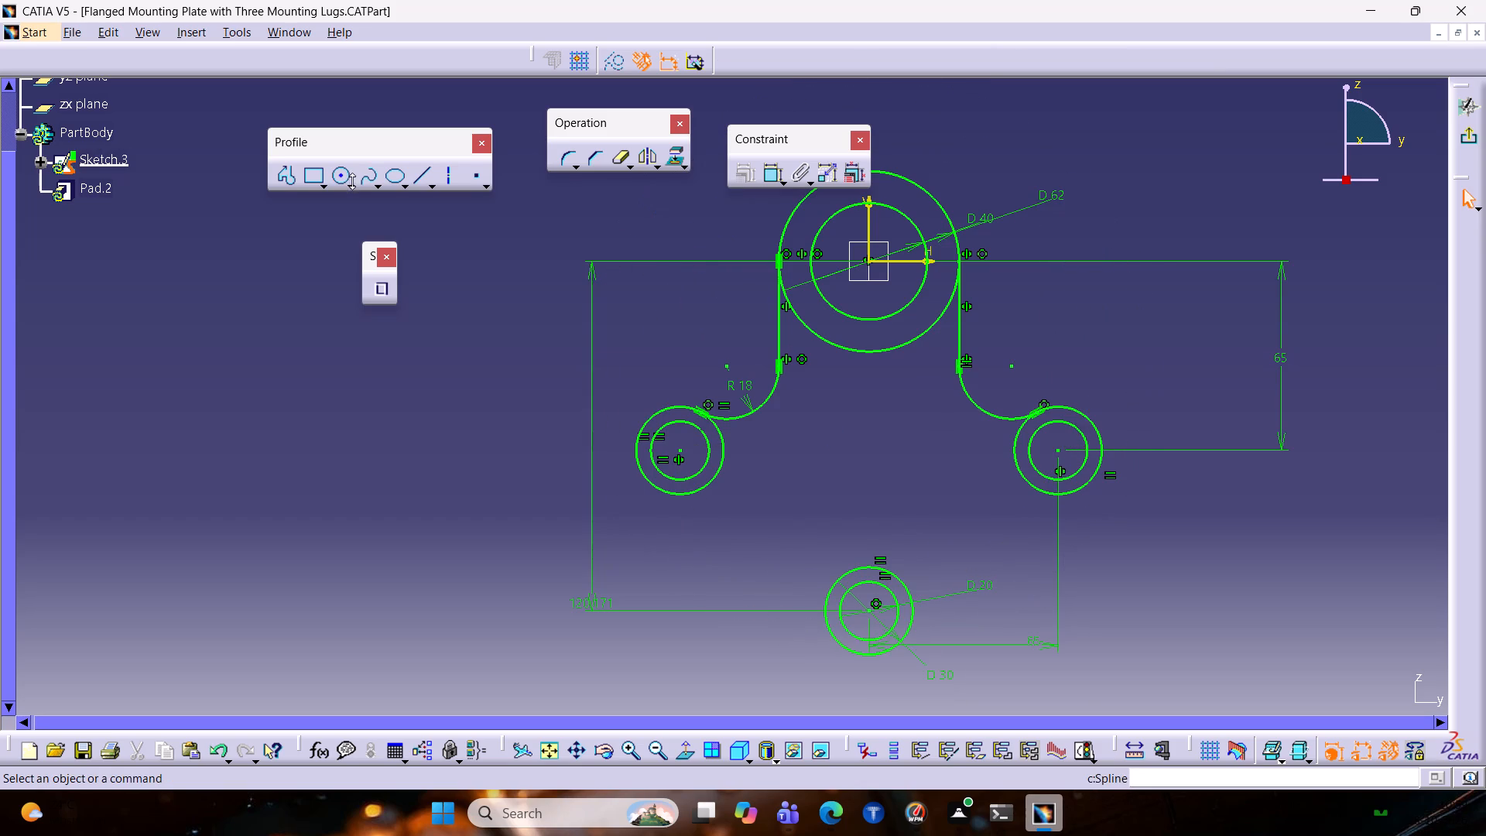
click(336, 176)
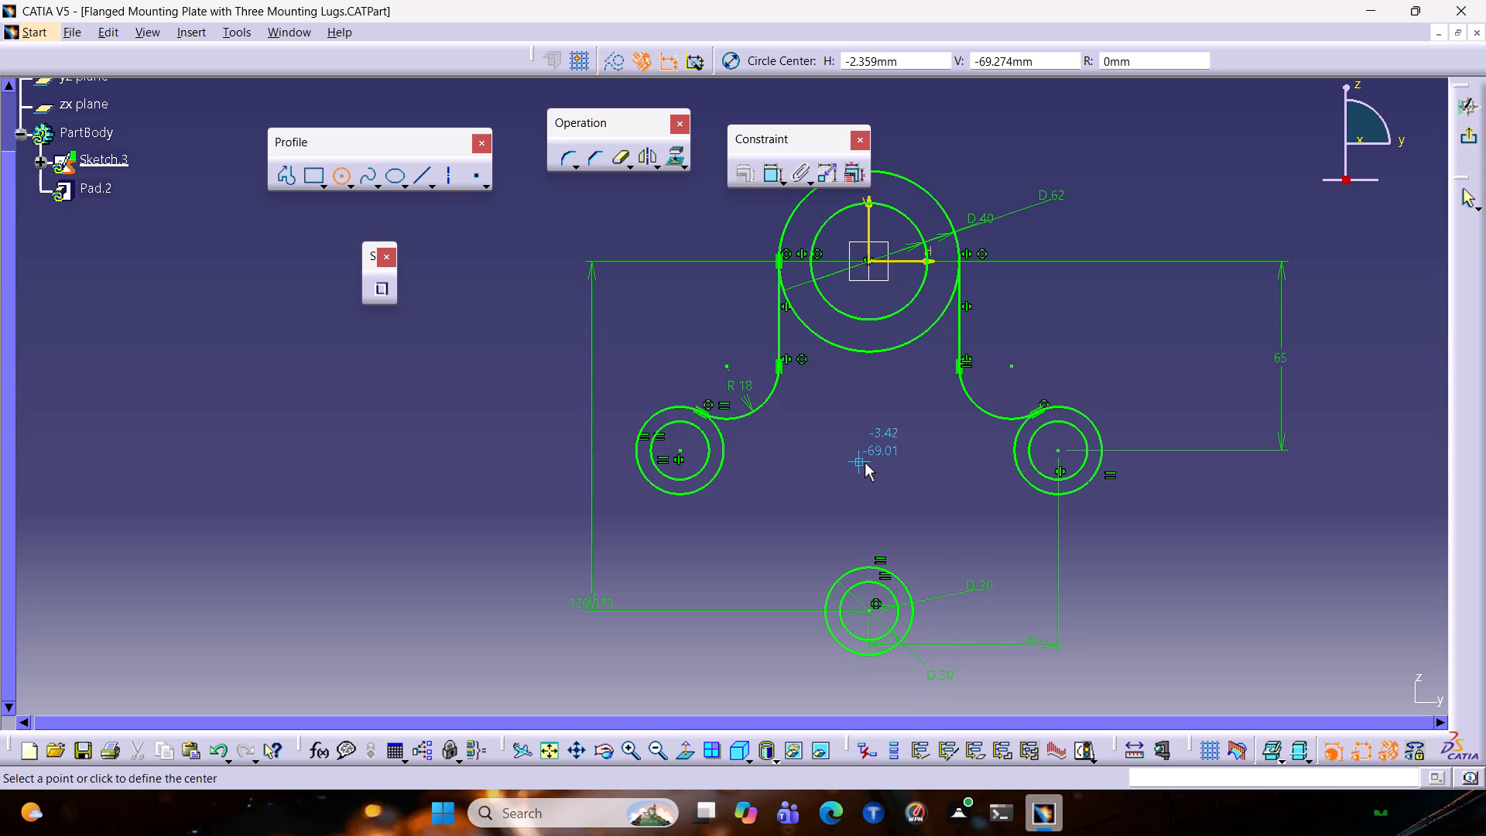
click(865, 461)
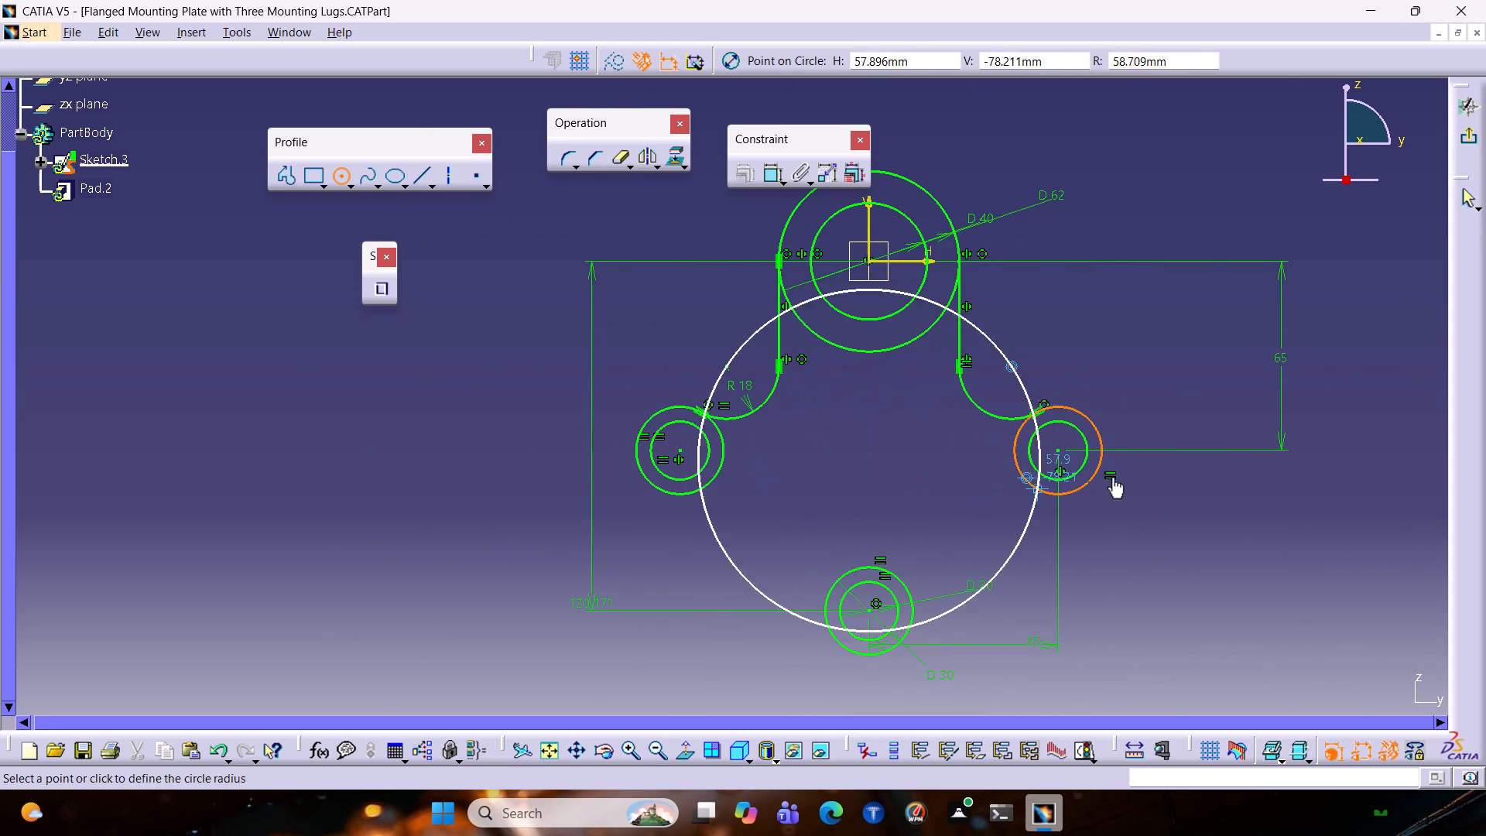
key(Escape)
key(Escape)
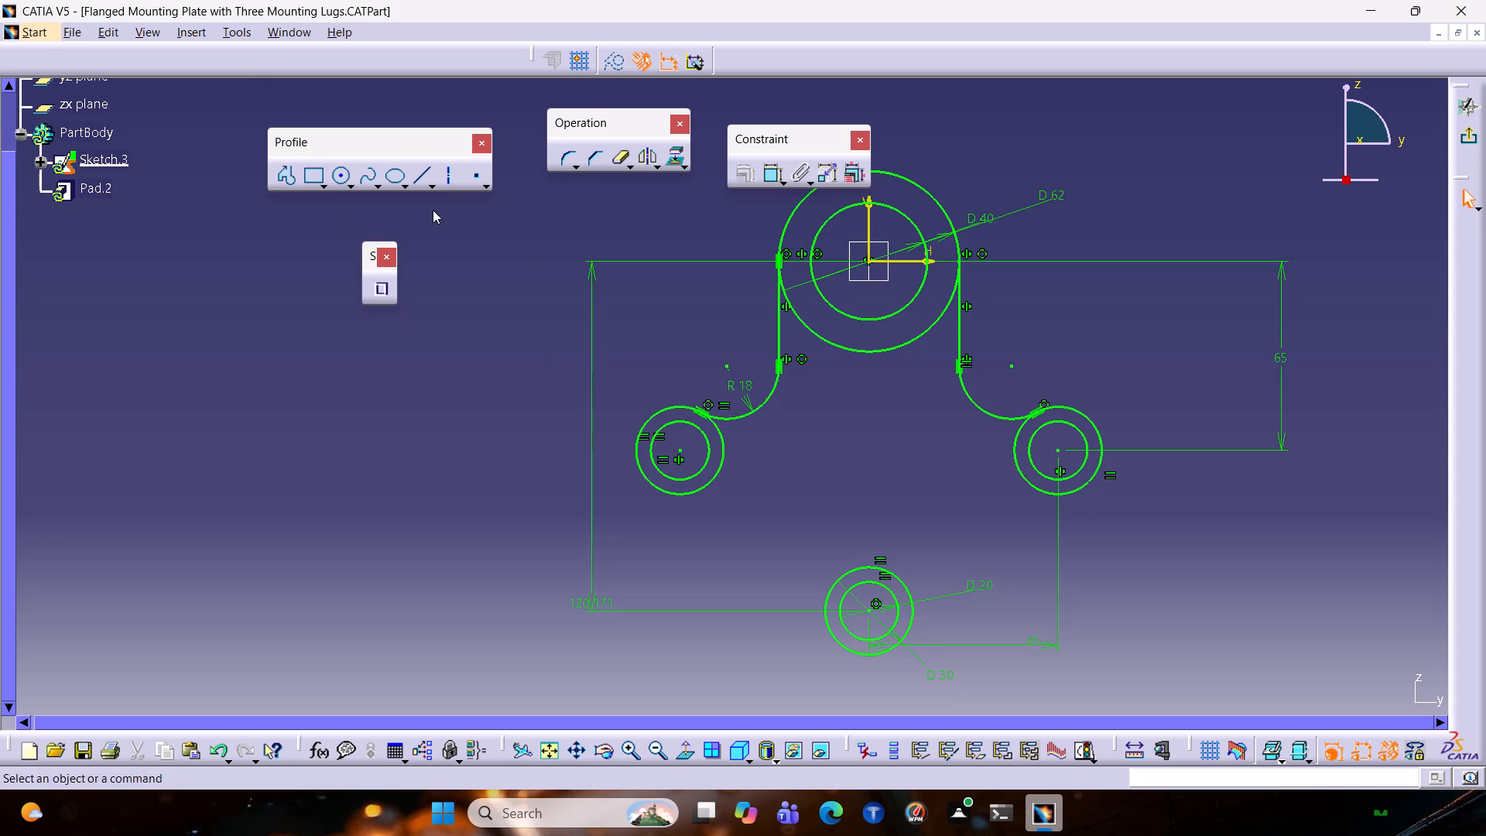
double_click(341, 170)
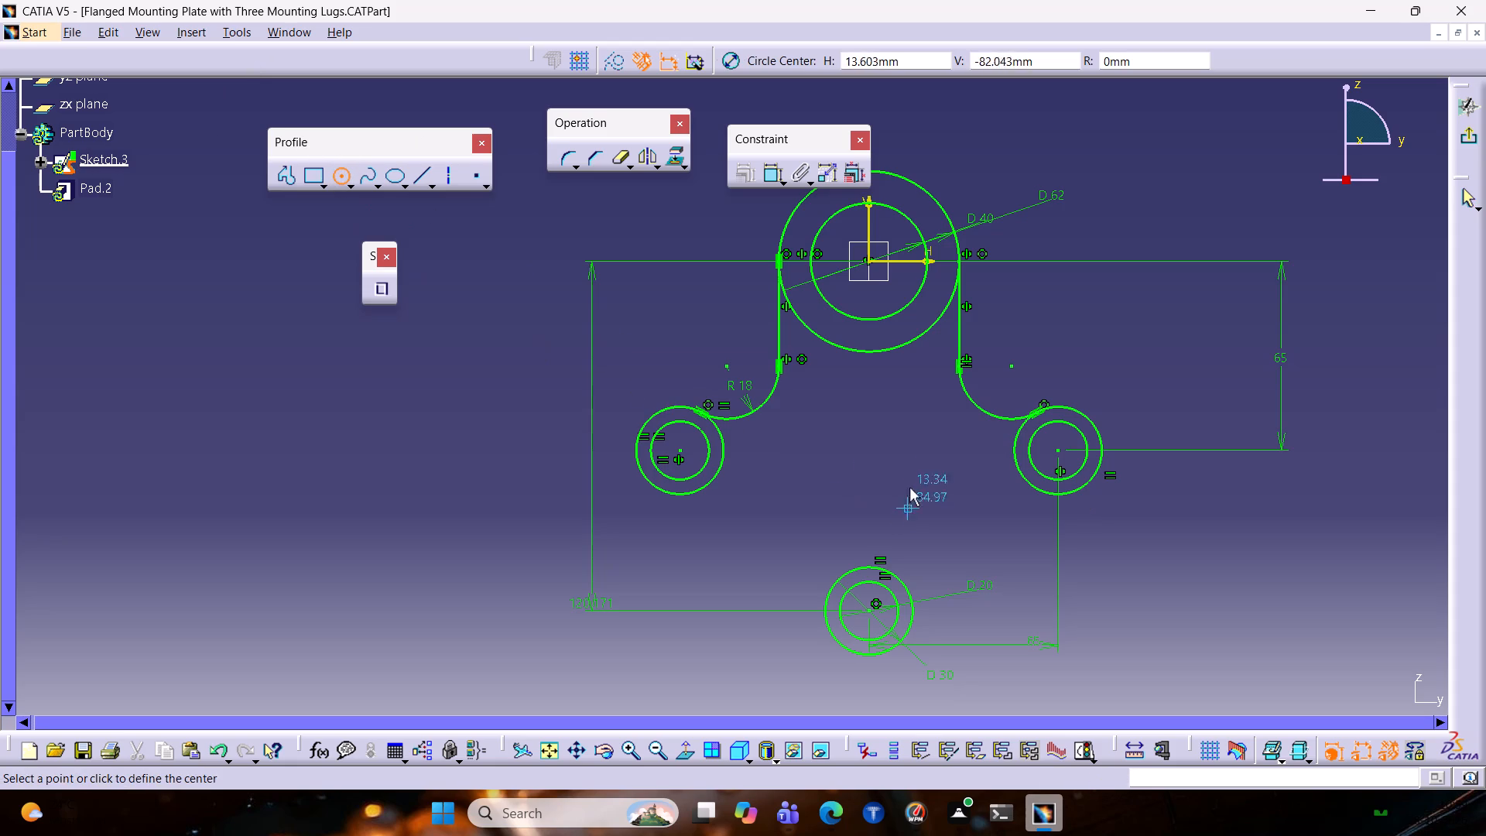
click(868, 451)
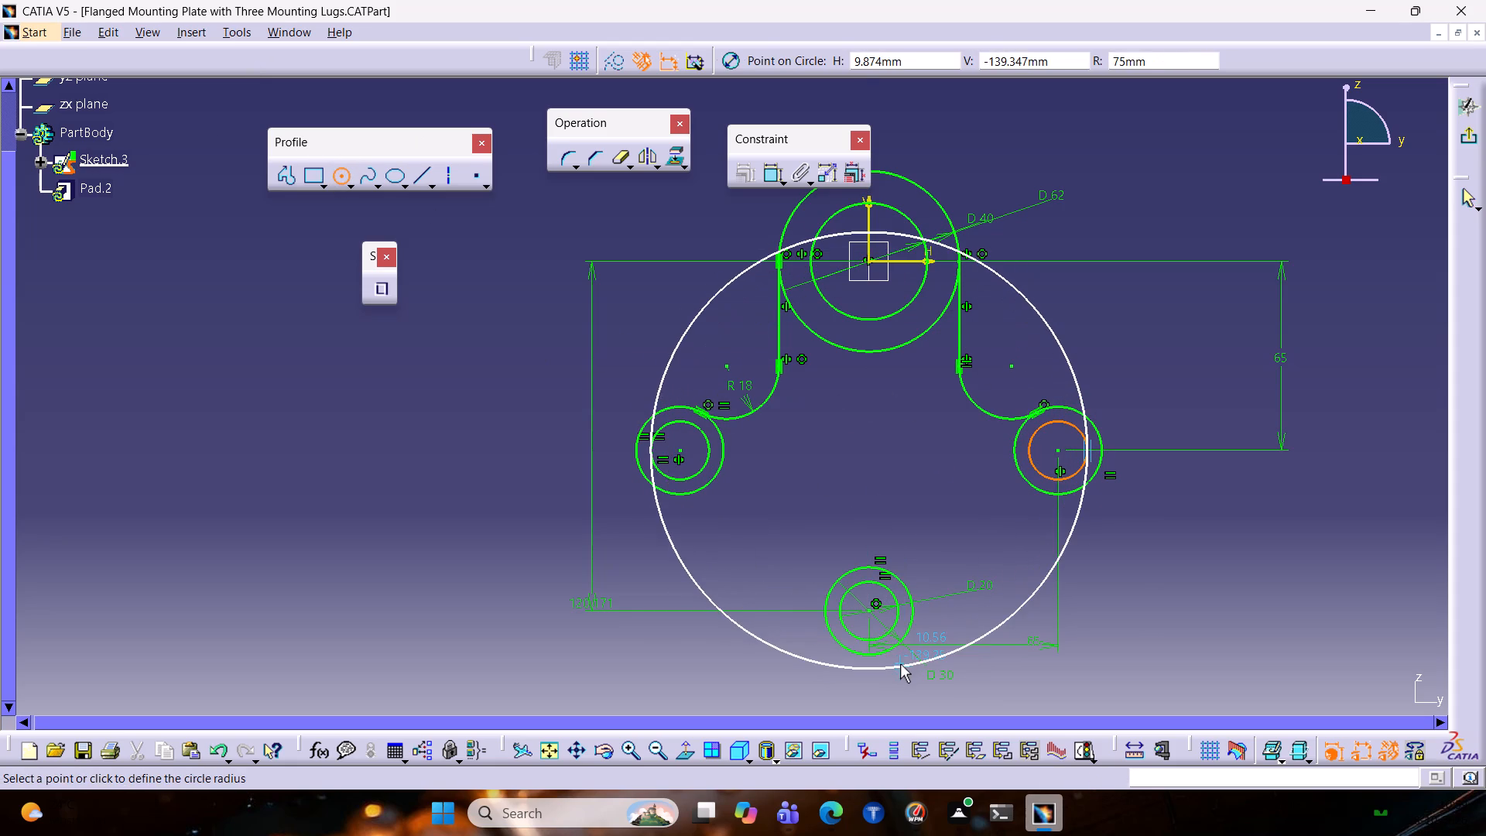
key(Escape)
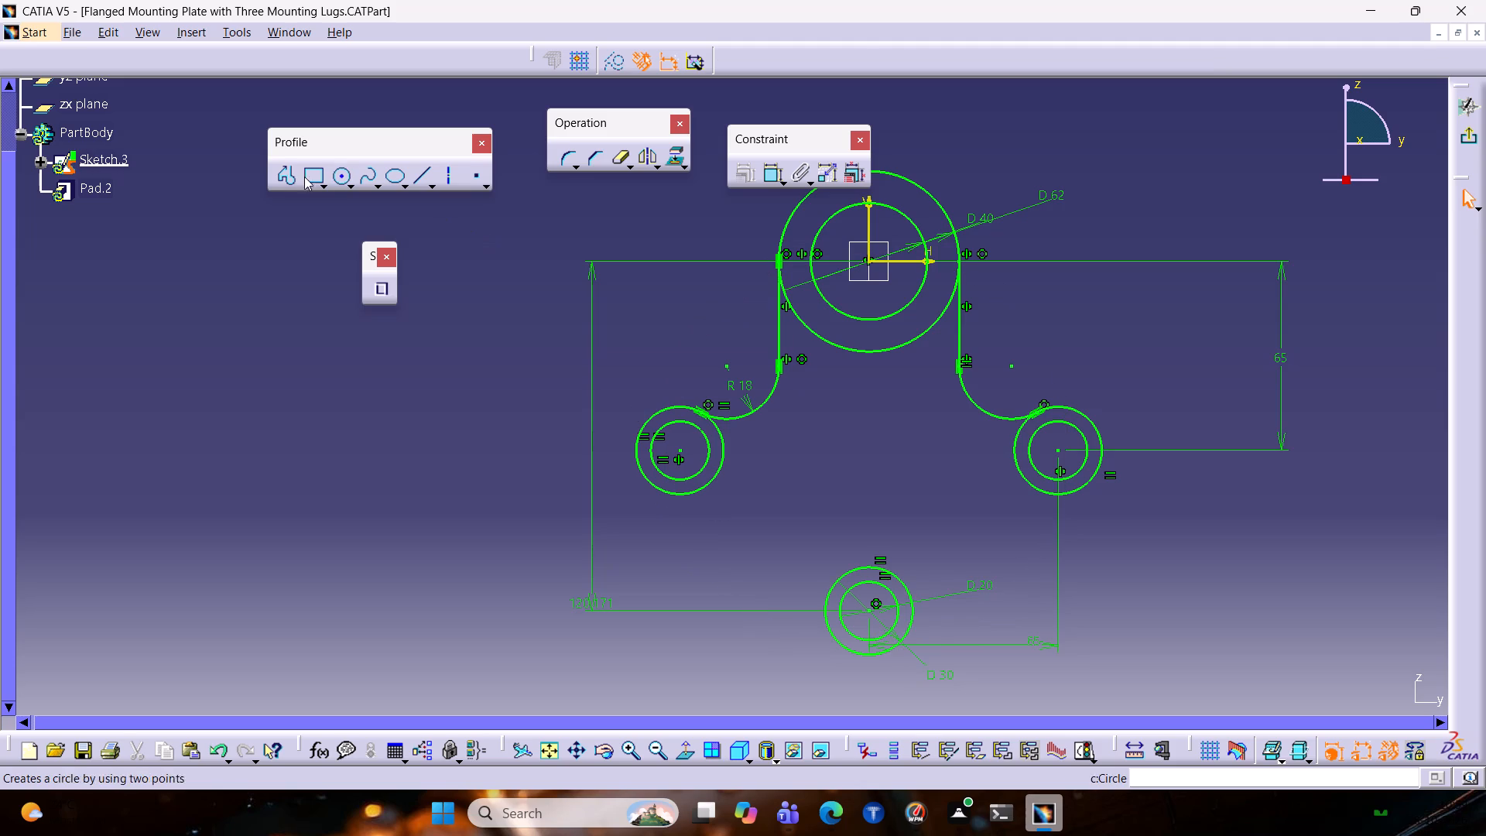
Draw a circle of about 83 mm radius centred on the vertical axis, touching the bottom lug's outer circle.
click(345, 177)
double_click(338, 170)
click(870, 412)
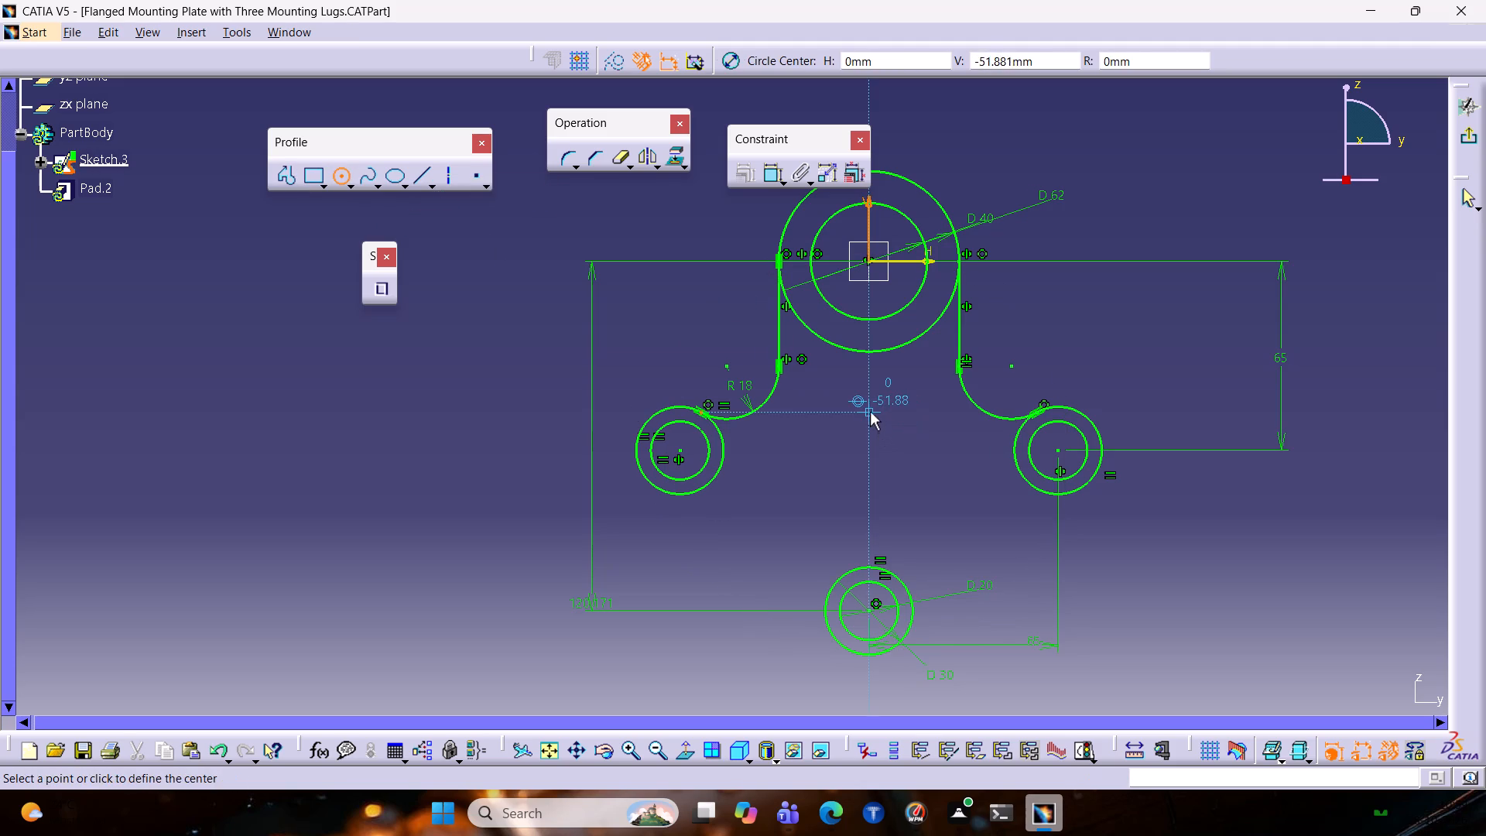
click(930, 648)
click(1062, 627)
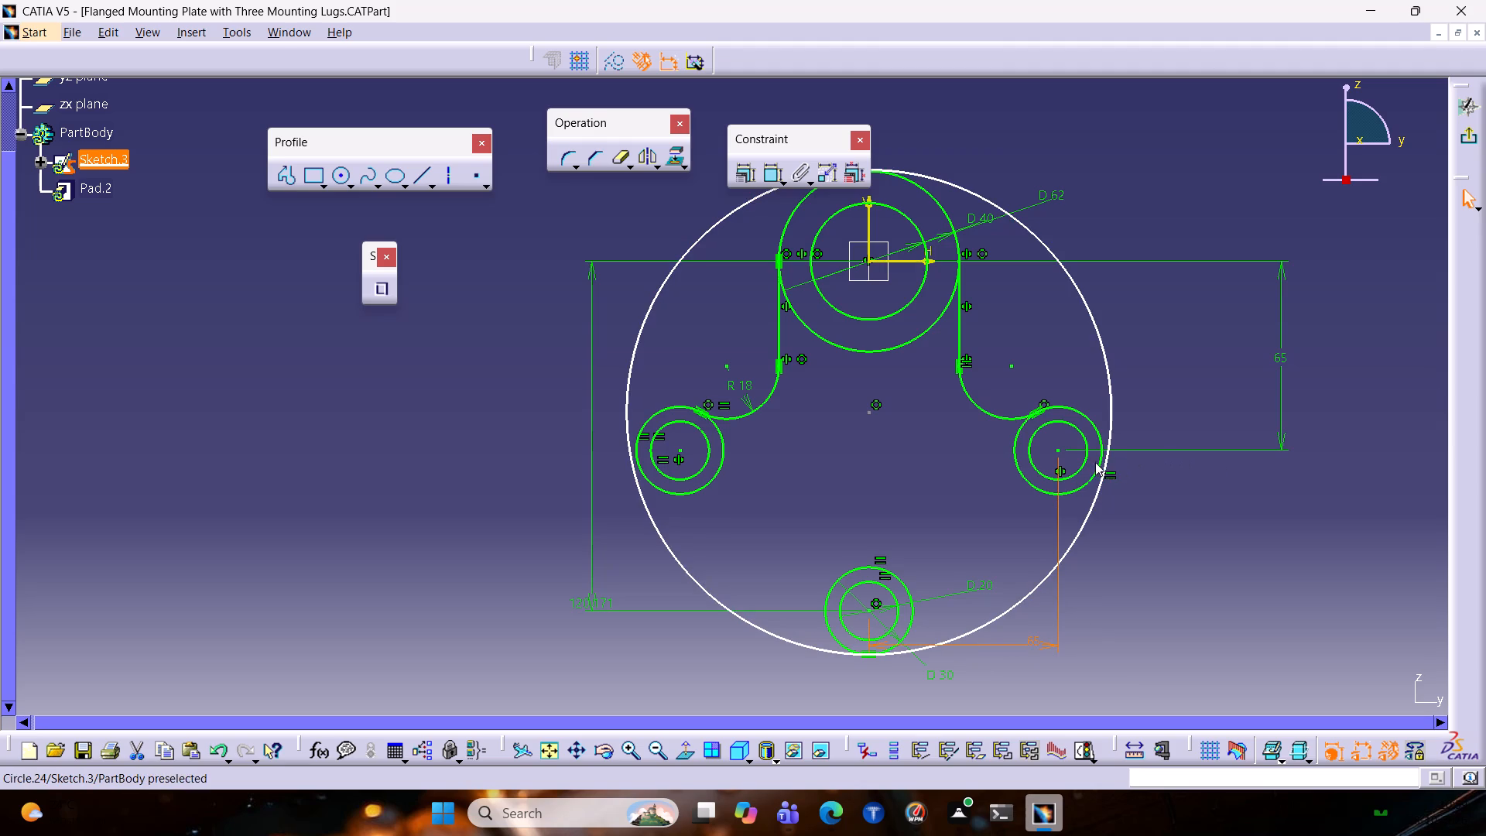
Add tangency constraints between the large circle and the outer circles of the right and left lugs.
click(1096, 462)
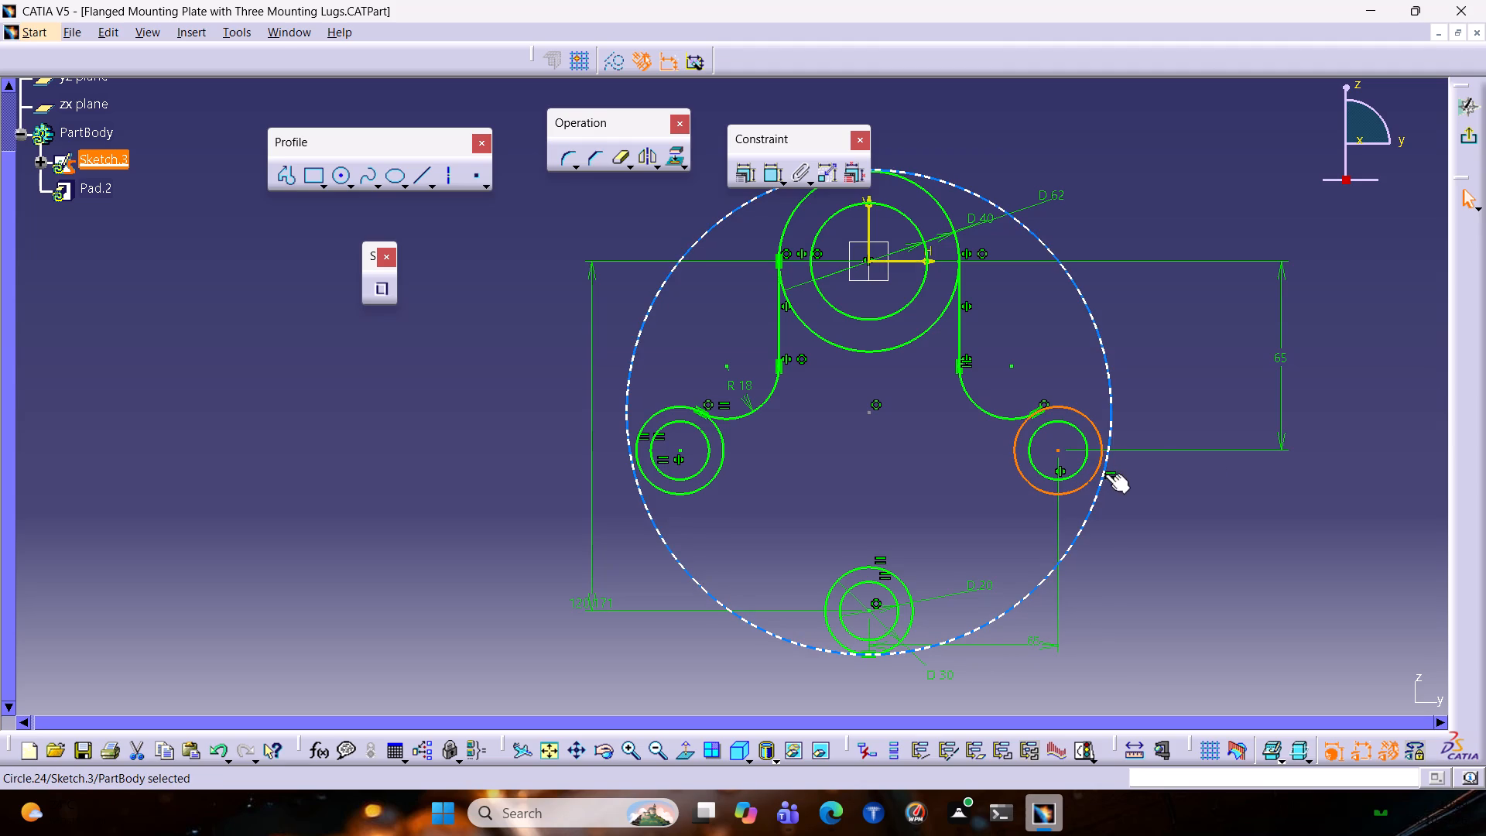
ctrl+click(1105, 474)
click(752, 175)
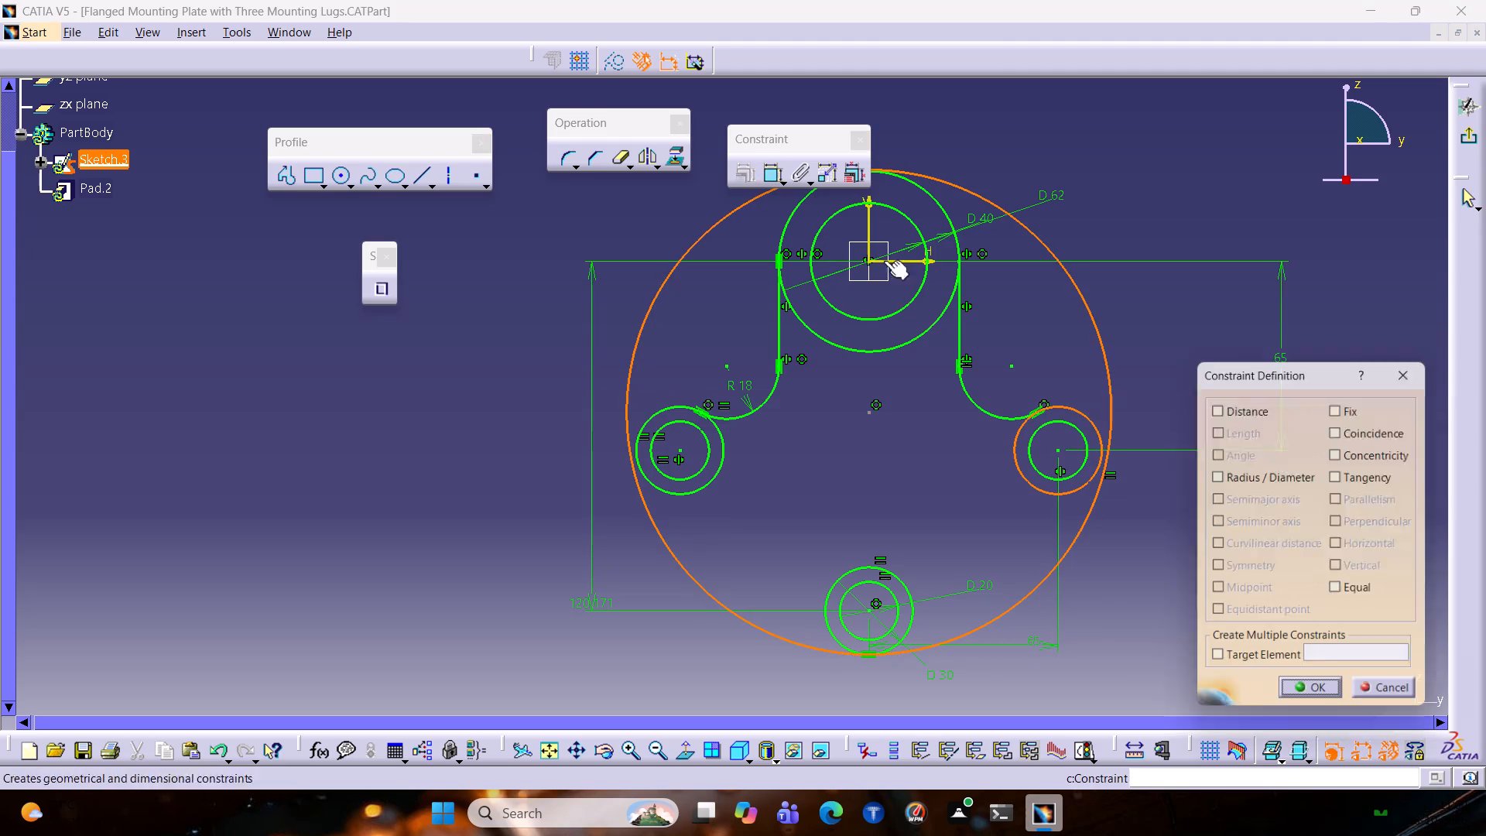
click(1364, 480)
click(1300, 700)
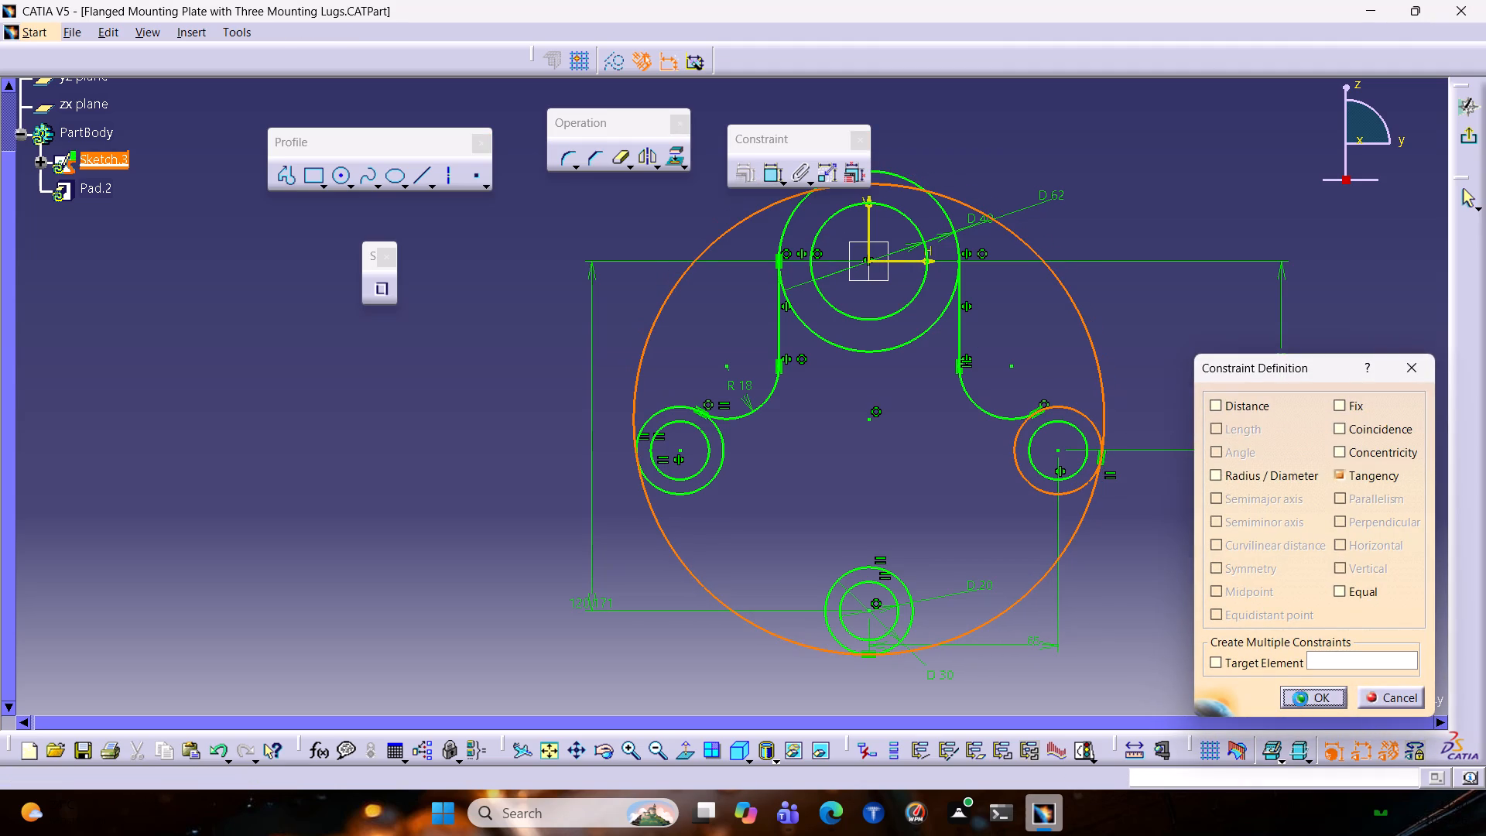
click(640, 488)
ctrl+click(649, 476)
click(742, 171)
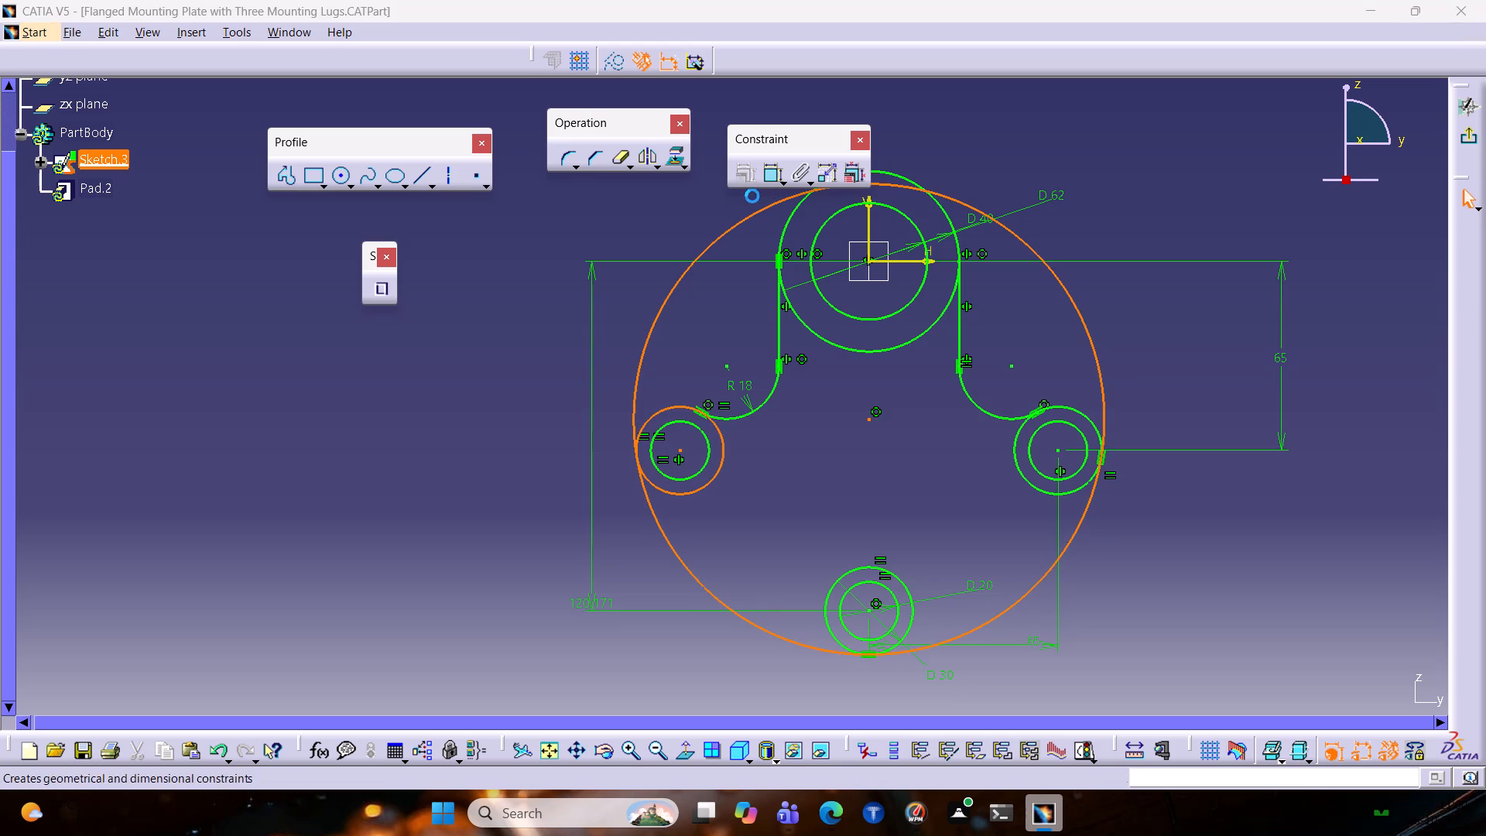
click(1351, 481)
click(1322, 701)
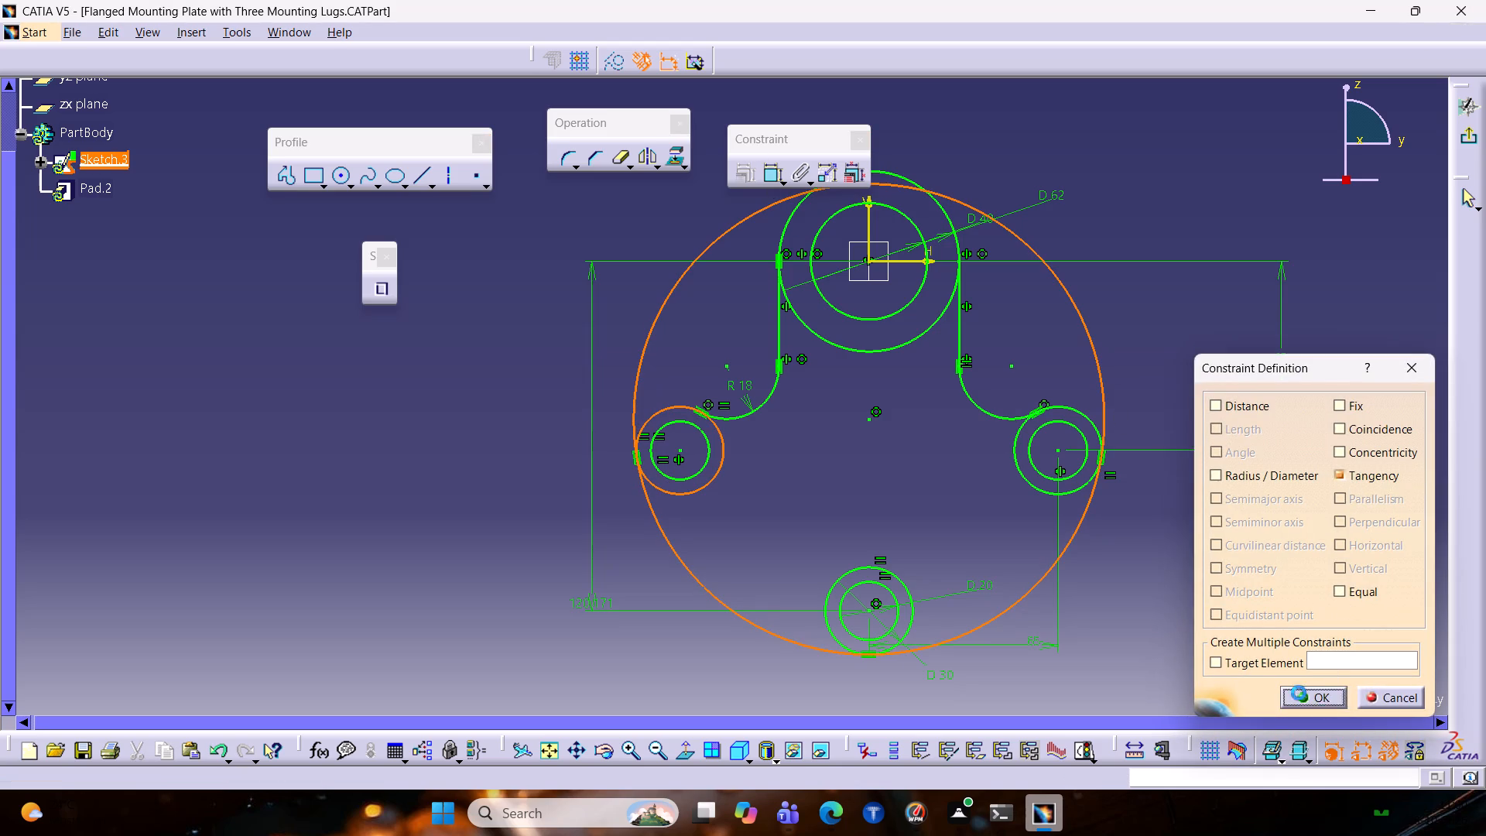
Quick Trim the upper portion of the large circle, keeping the lower arc between the left and right lugs.
double_click(621, 155)
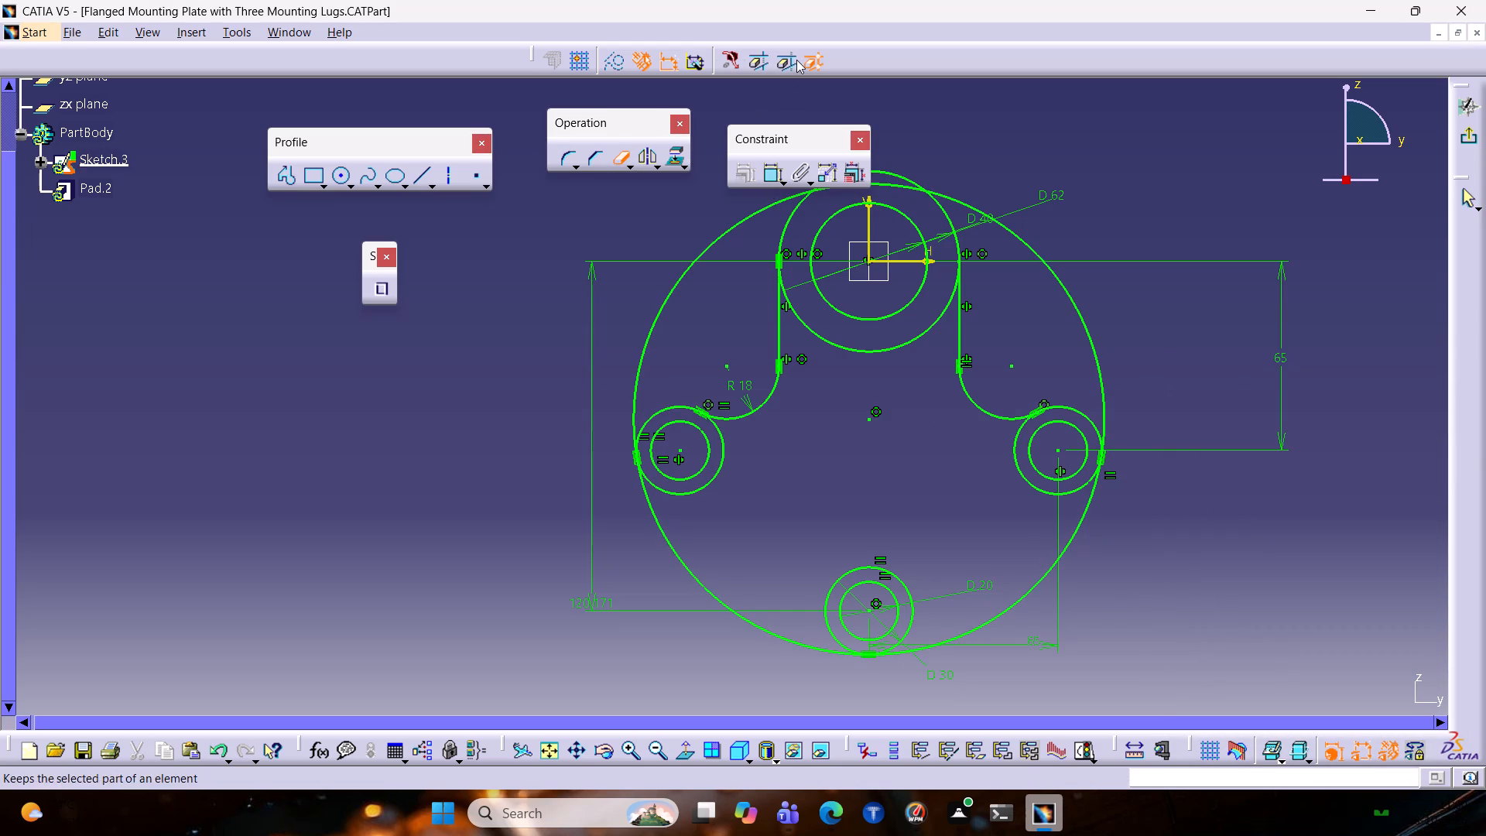
click(758, 52)
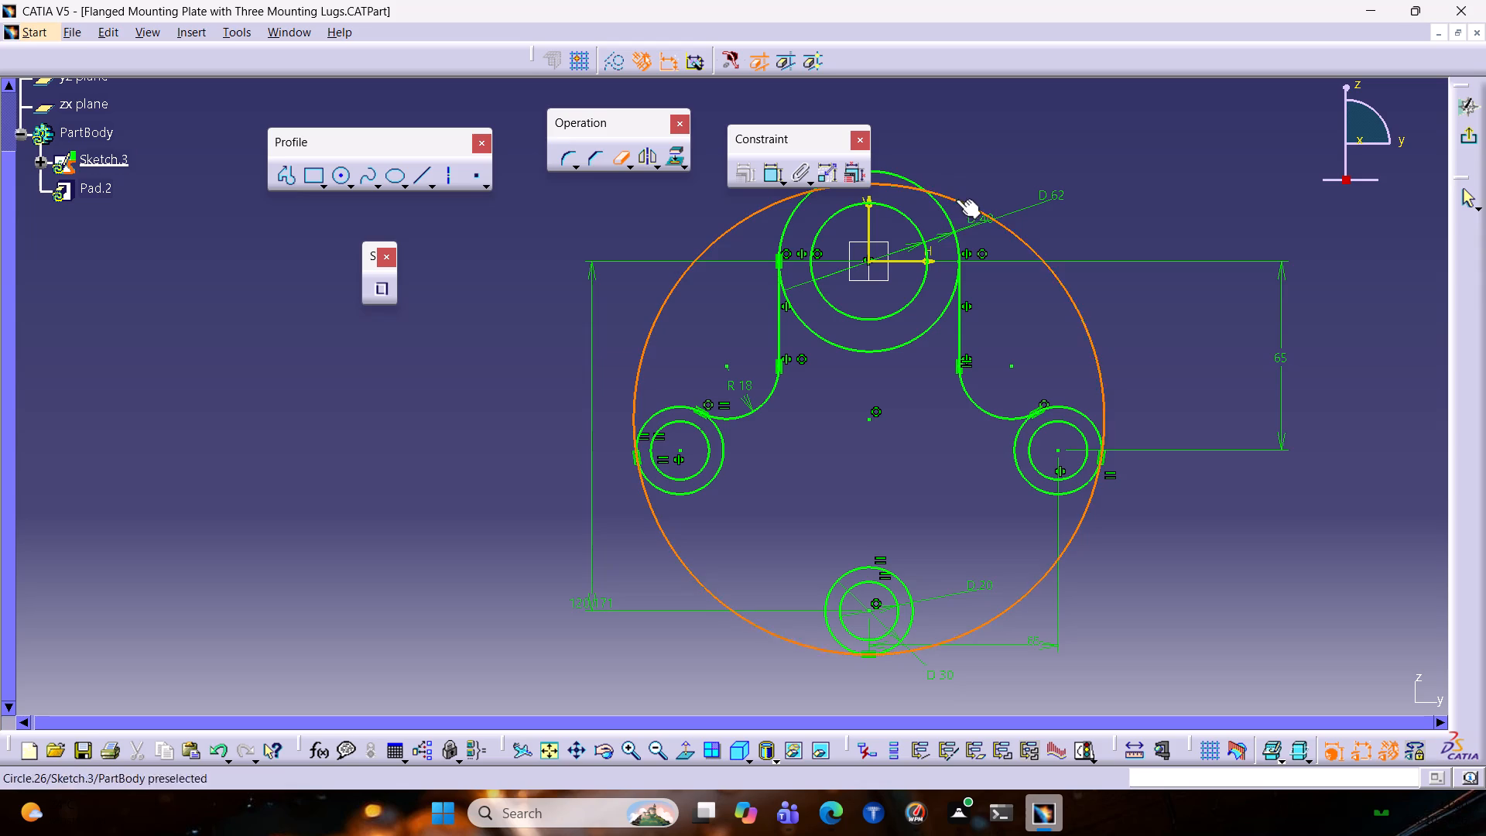
click(956, 200)
click(897, 184)
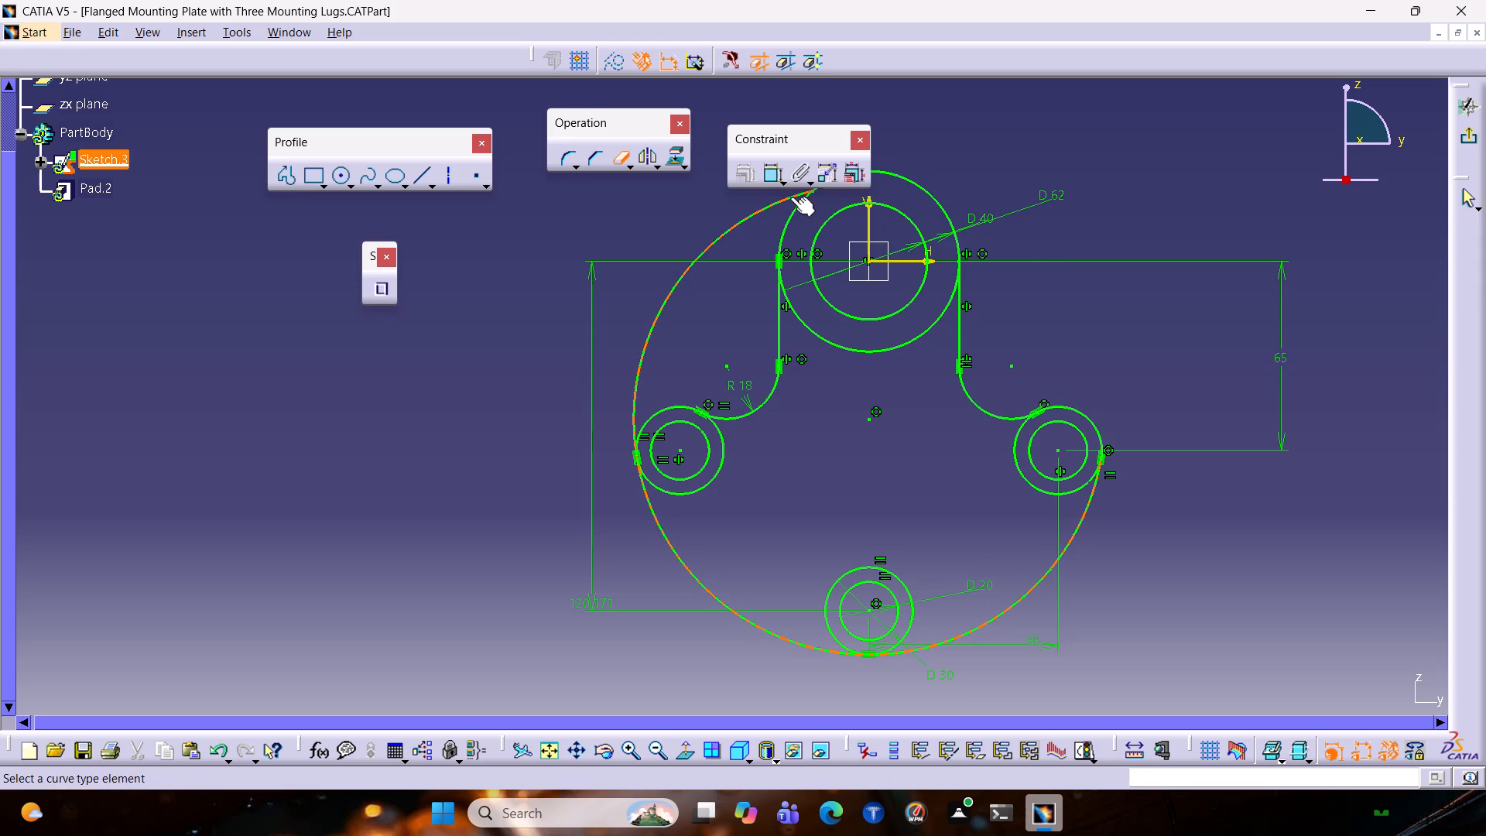
click(790, 197)
key(Escape)
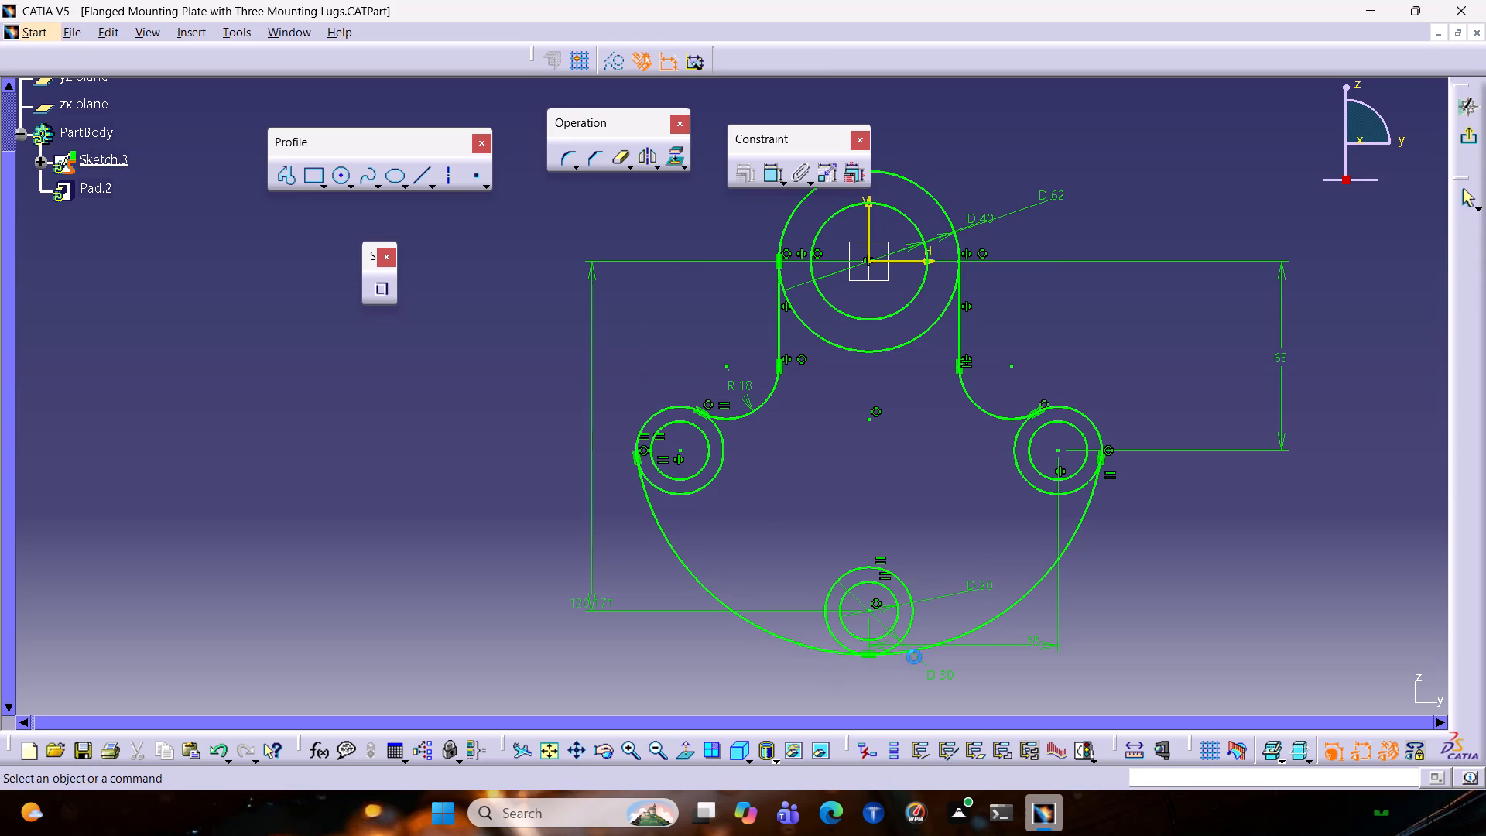
Check the sketch's solving status and examine the two implicit profiles in the geometry analysis.
click(1086, 745)
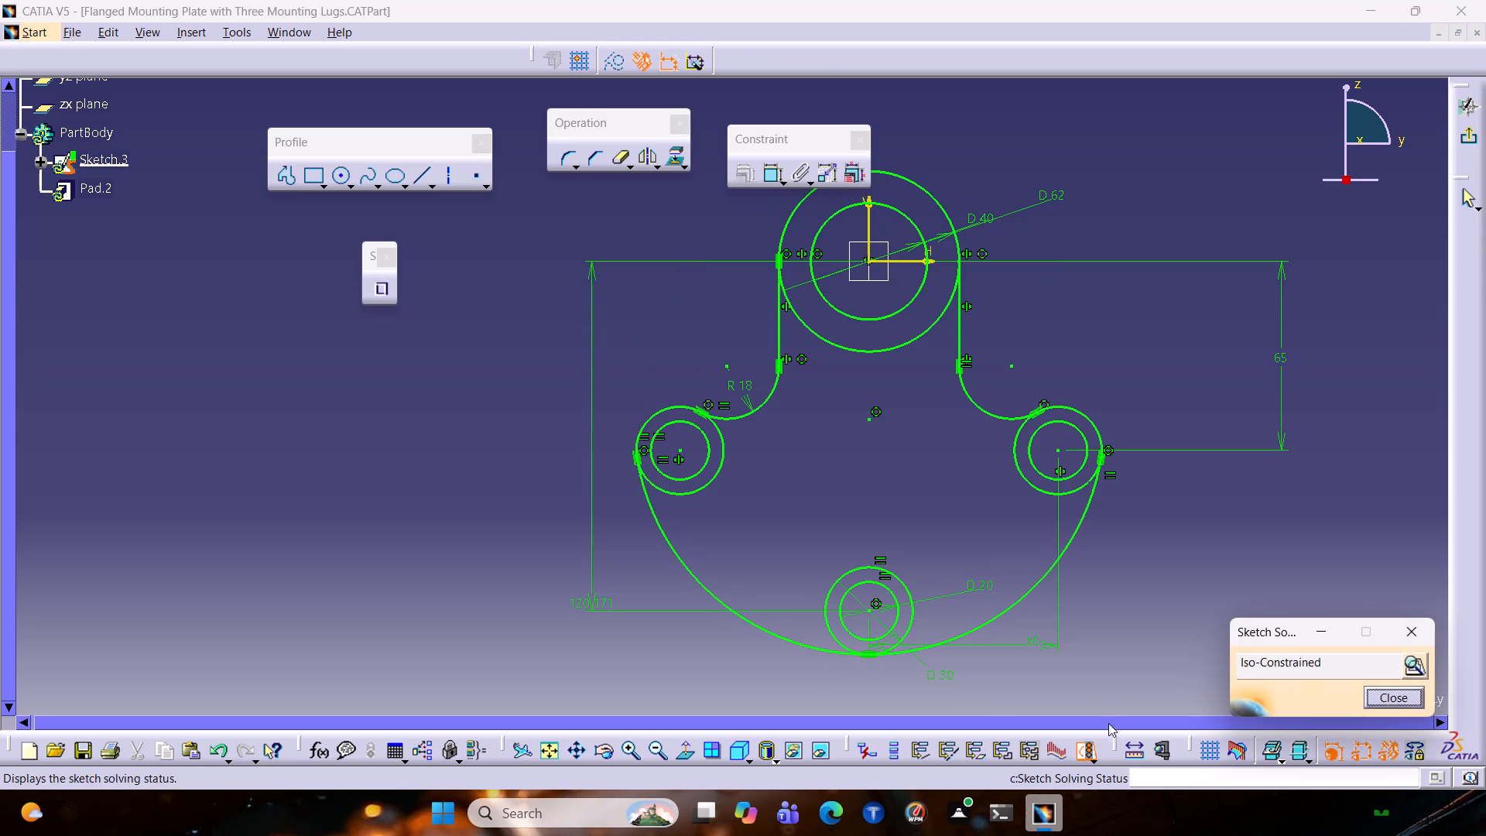
click(1408, 665)
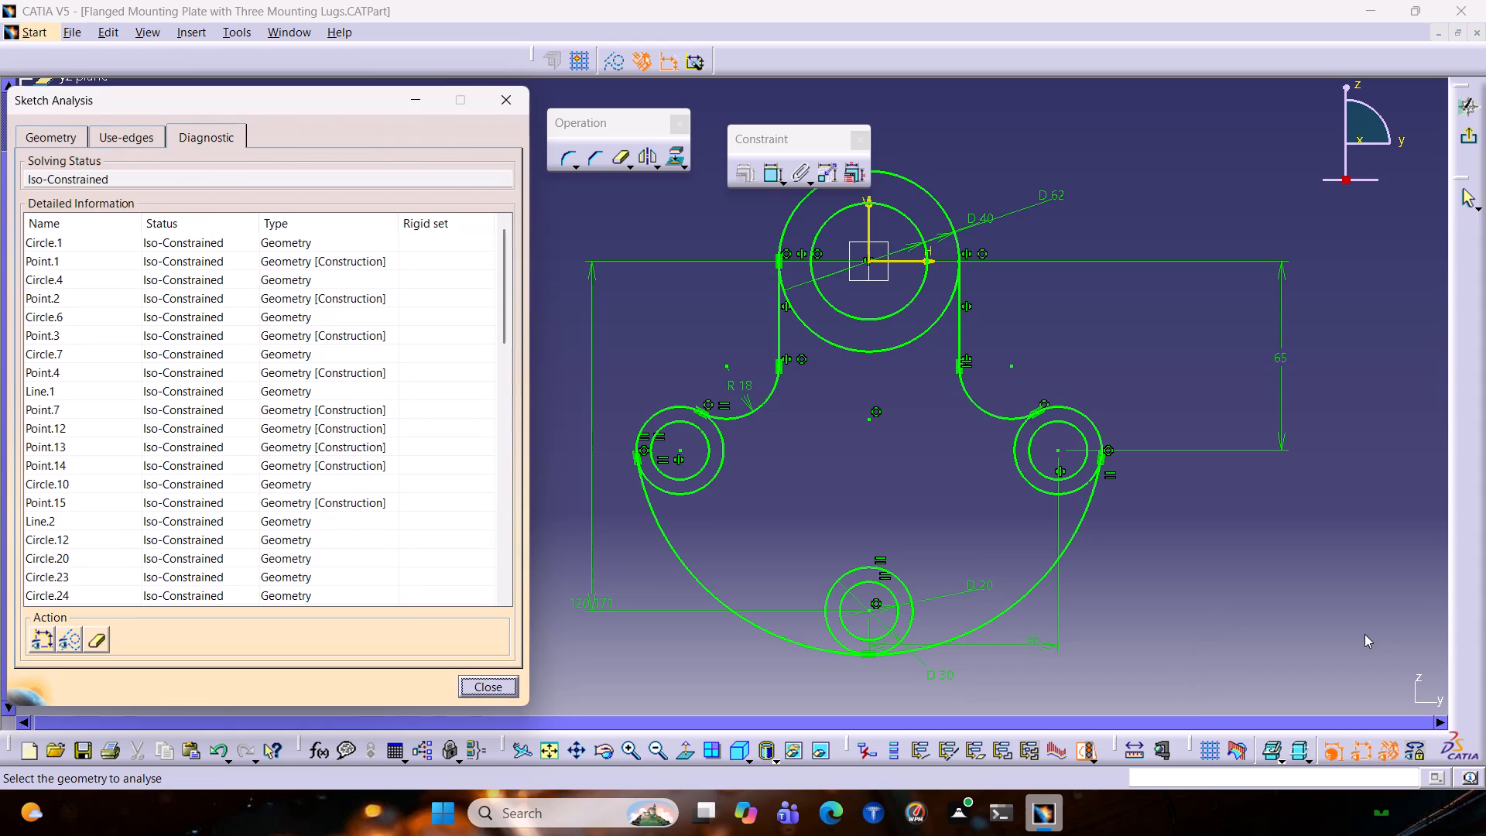
click(68, 135)
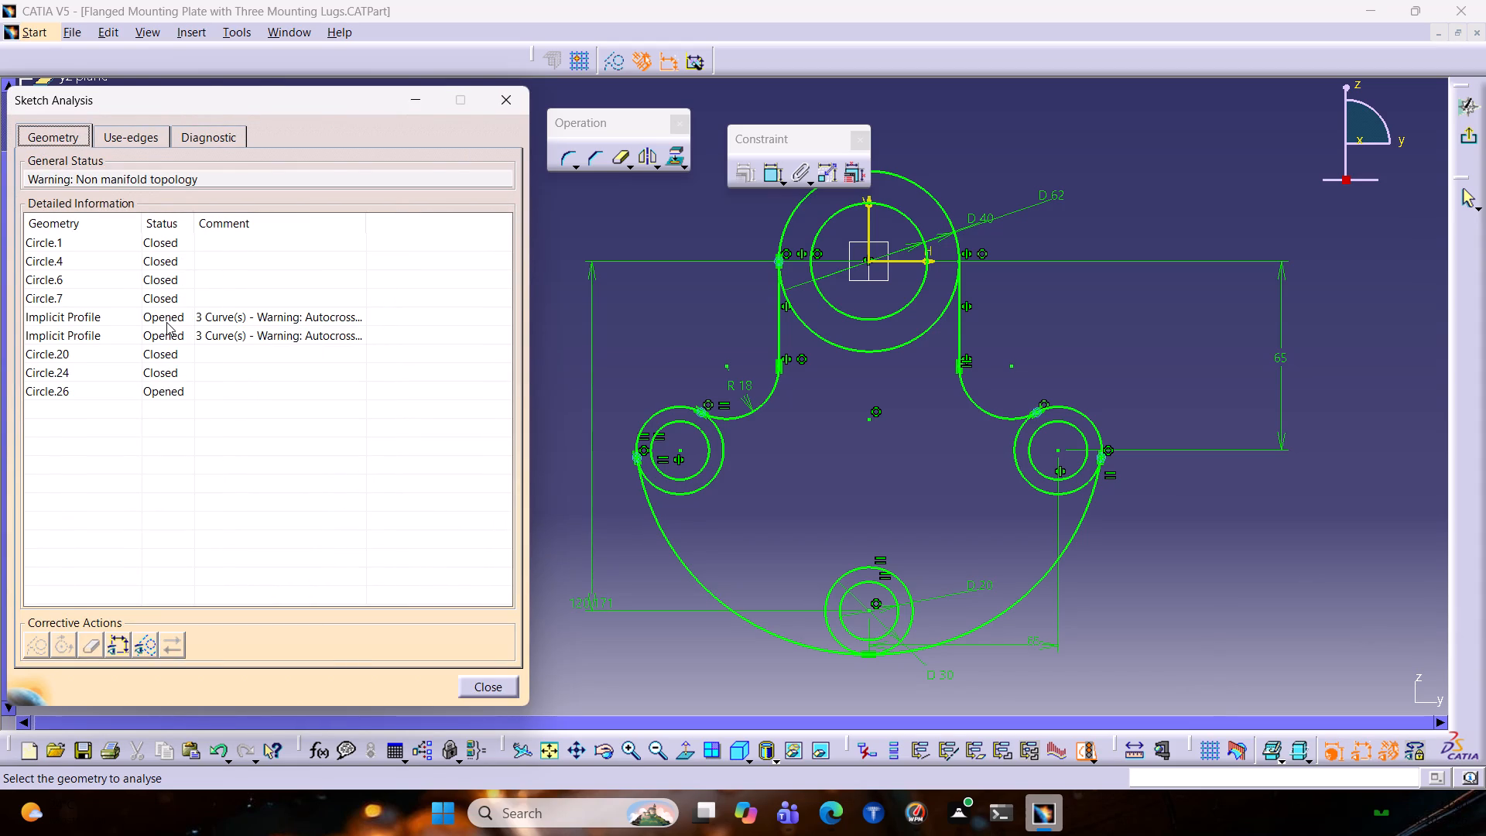
click(166, 324)
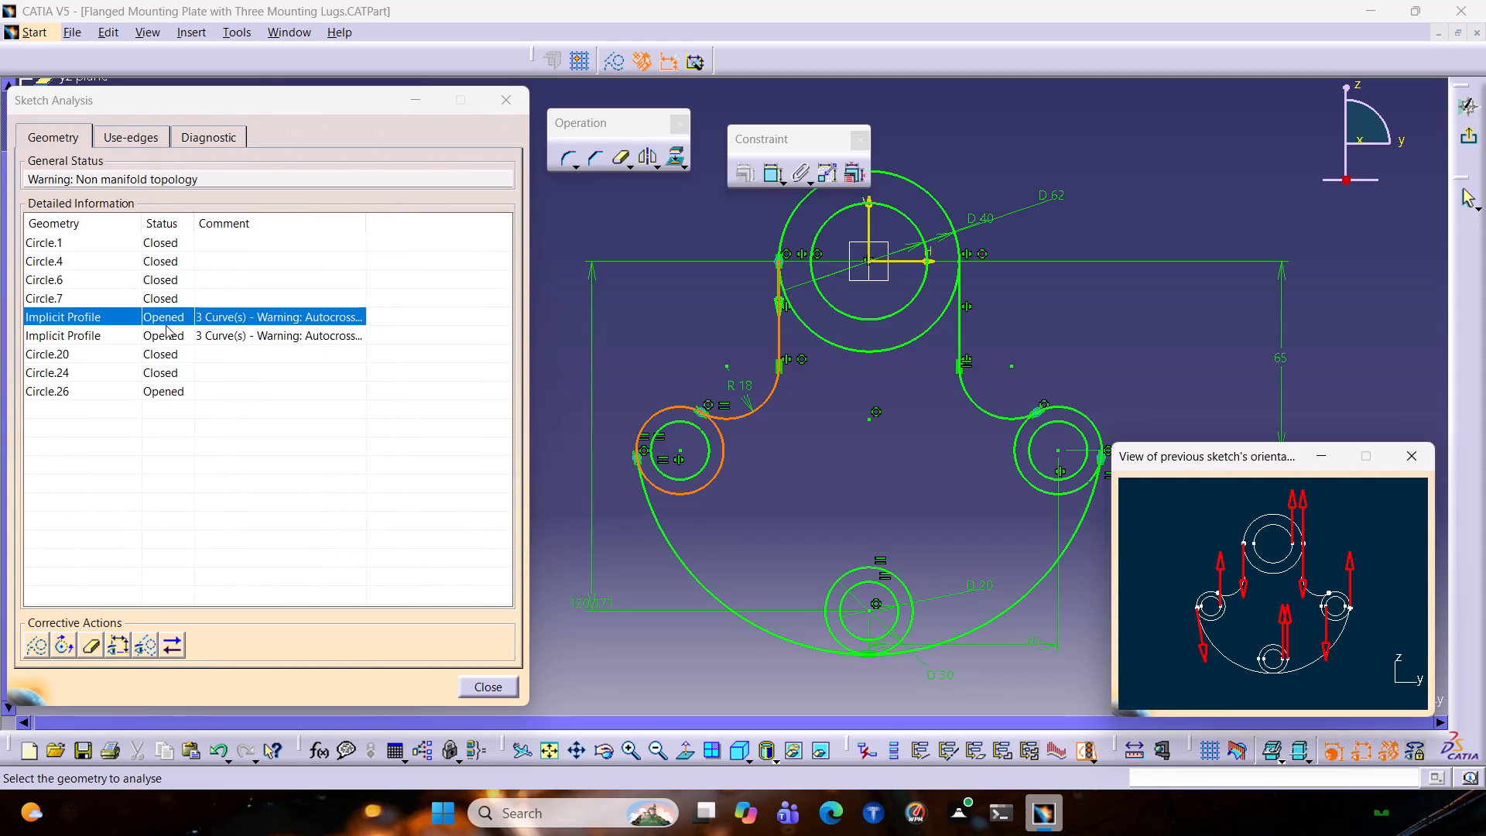
click(1405, 451)
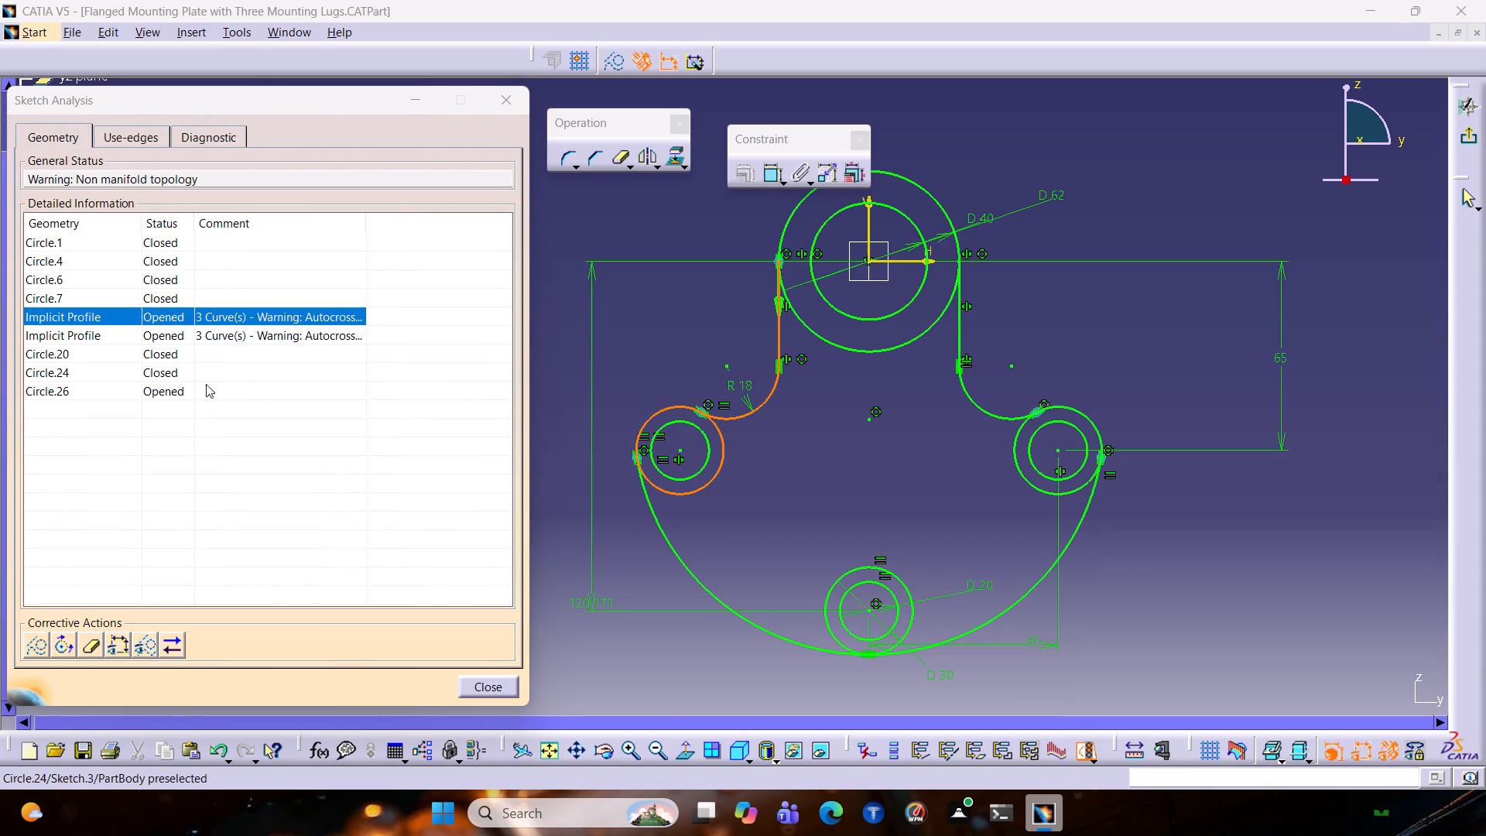
click(217, 332)
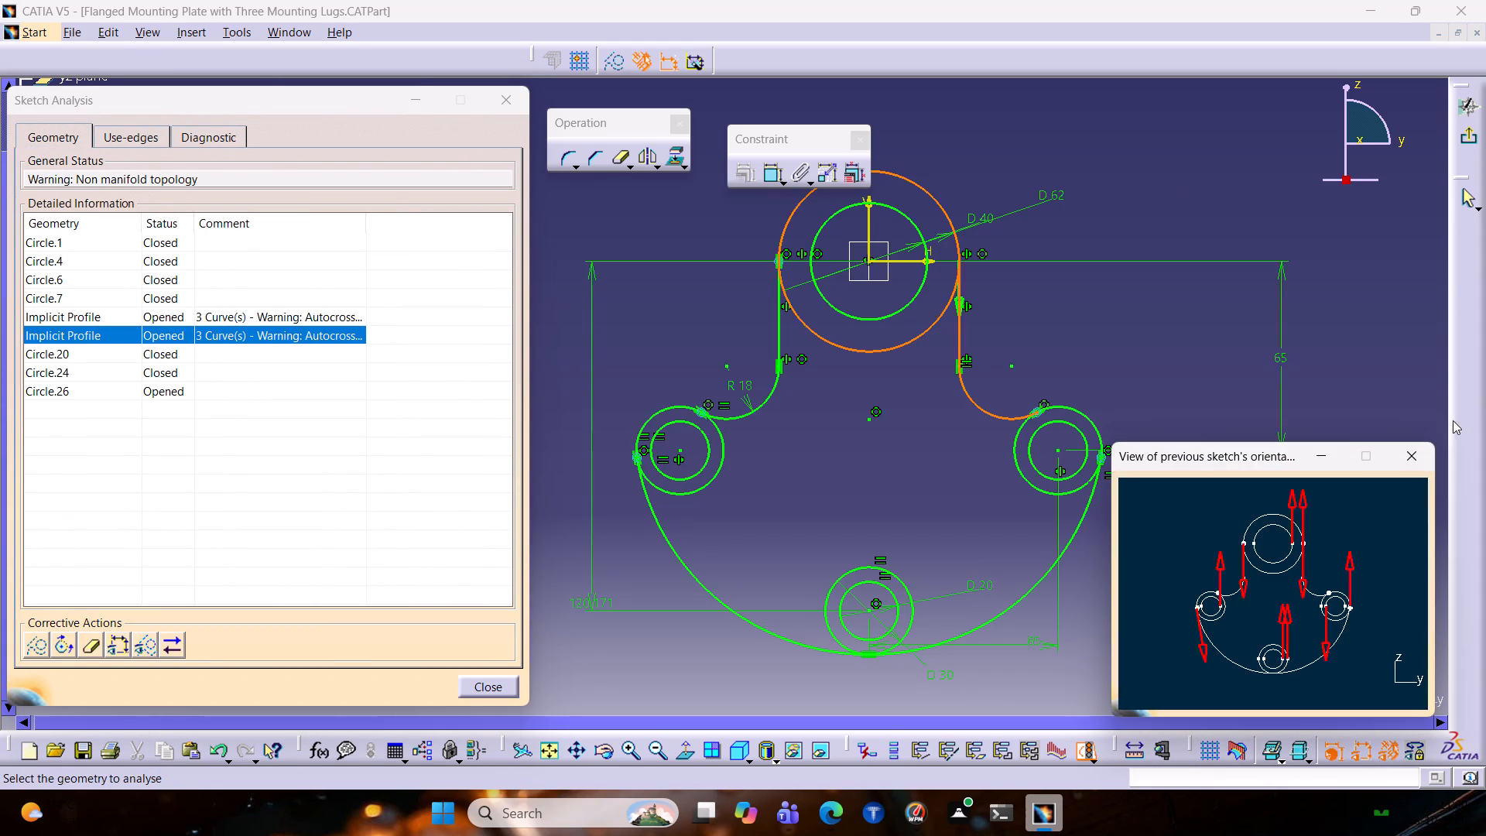
click(199, 322)
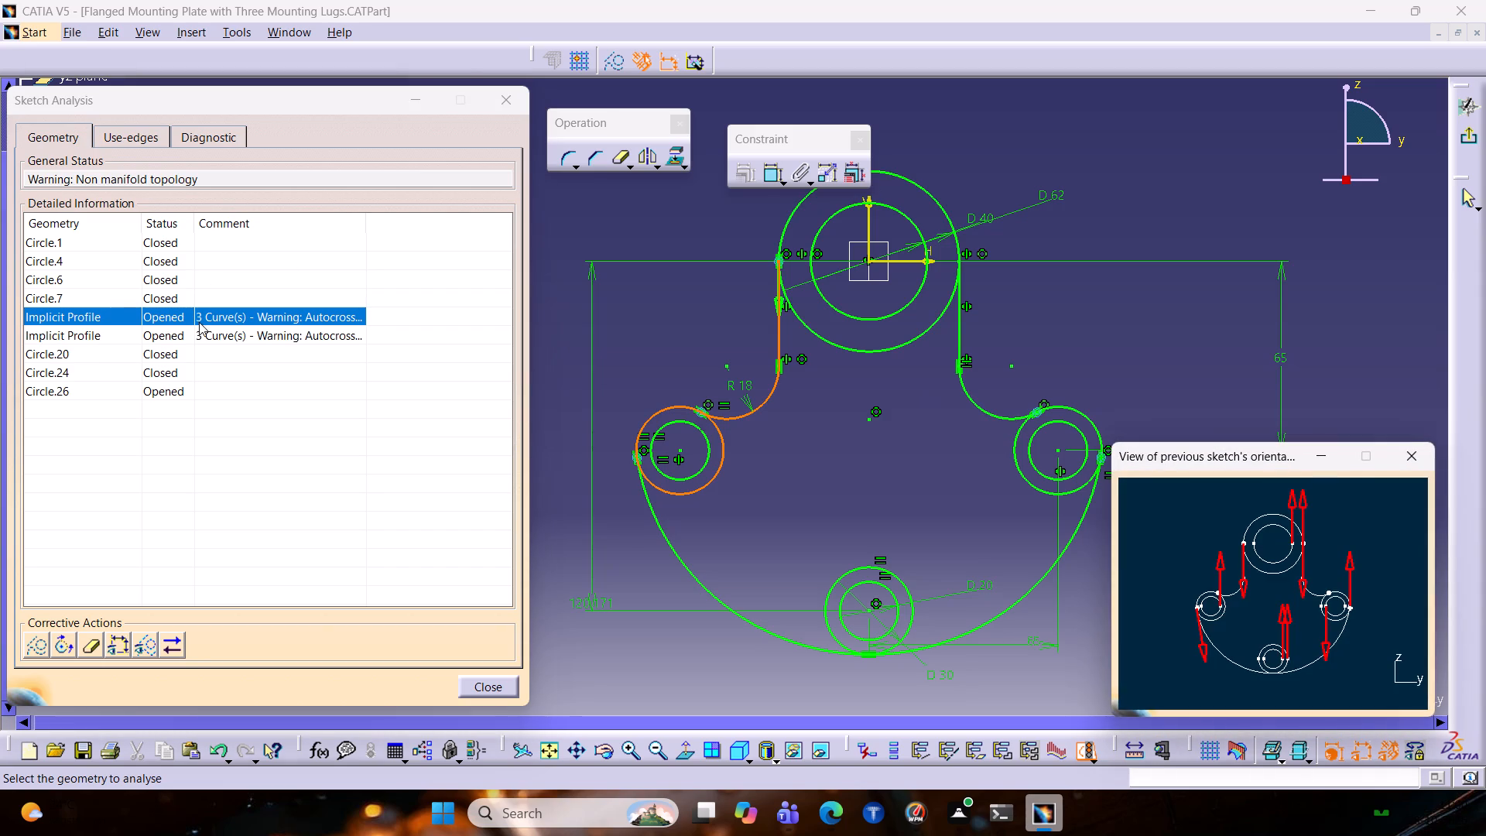
click(503, 103)
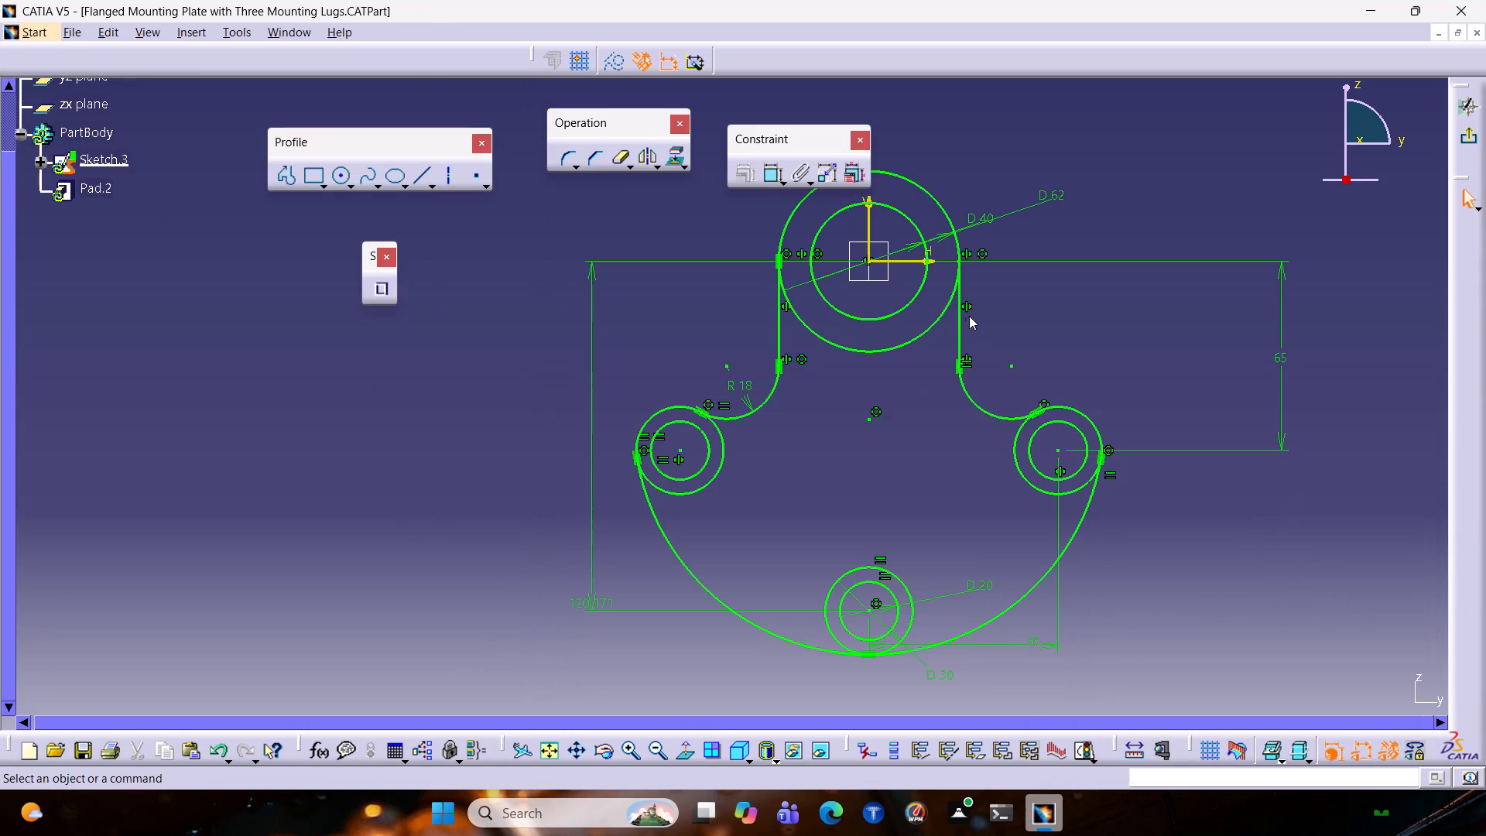
Add a tangency constraint between the right vertical line and the top boss's 62 mm outer circle.
click(958, 317)
ctrl+click(957, 238)
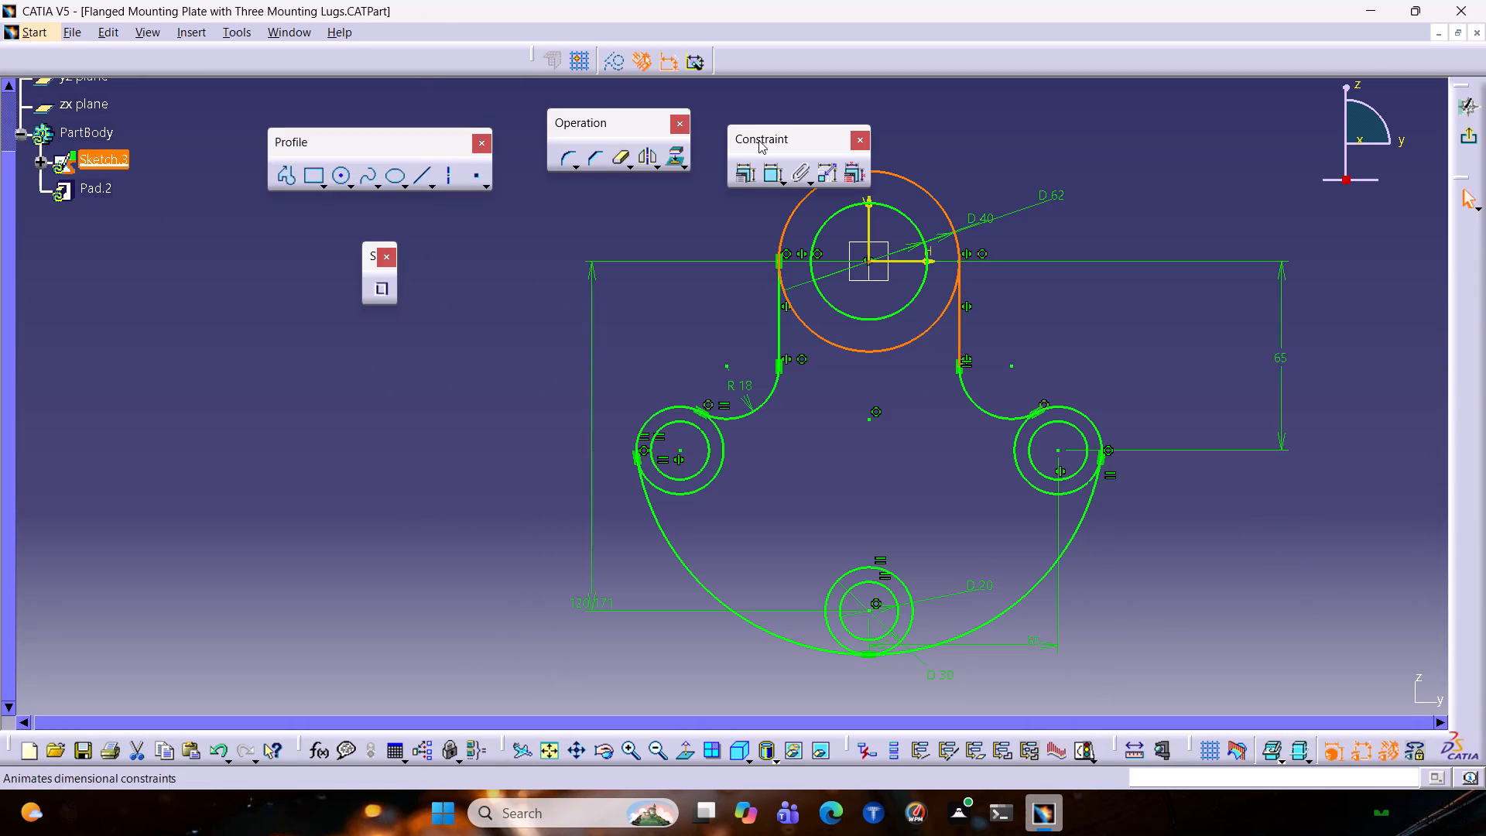
click(734, 166)
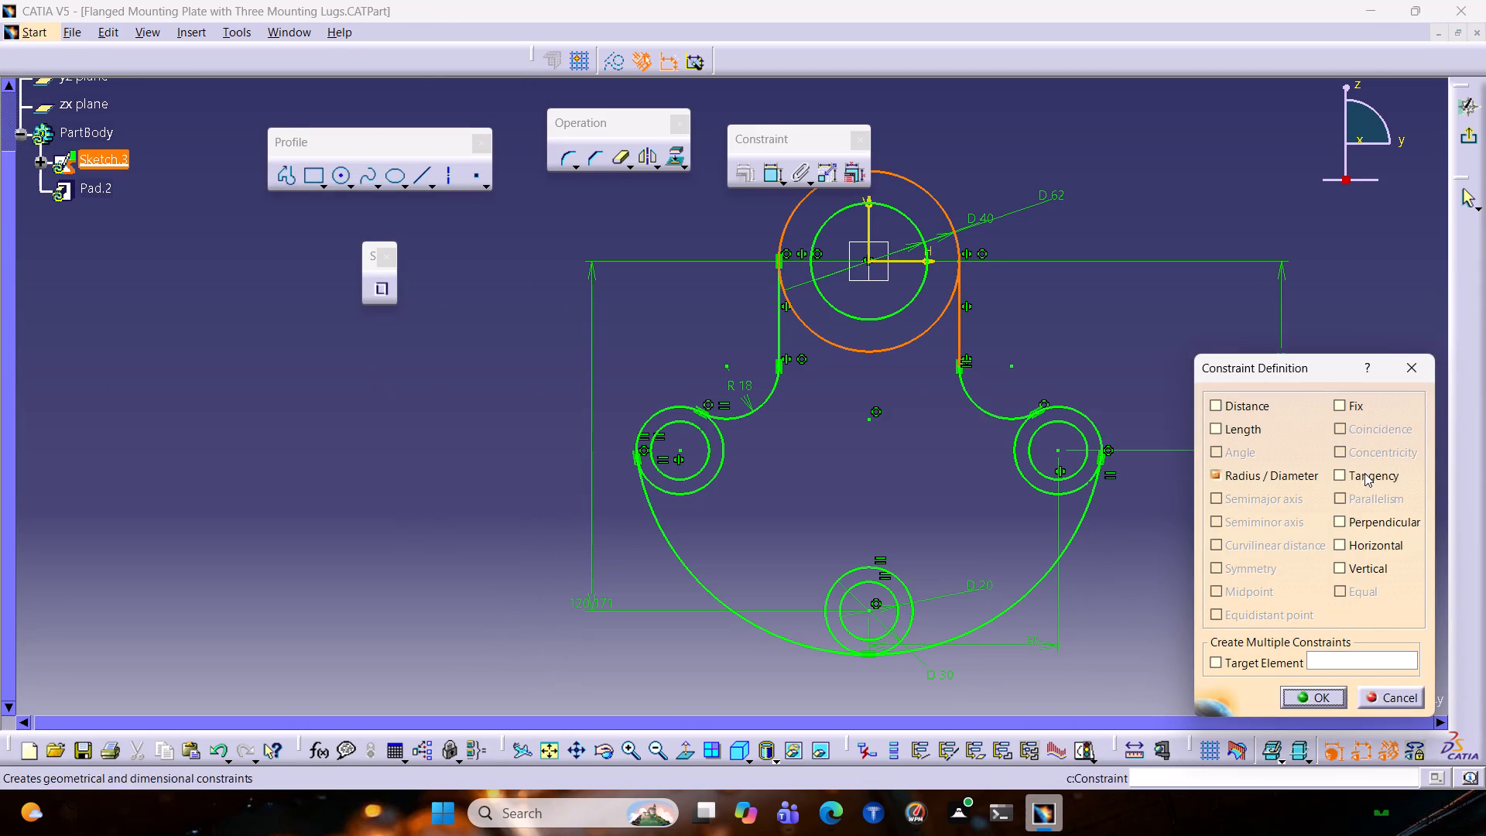
click(1358, 482)
click(1330, 690)
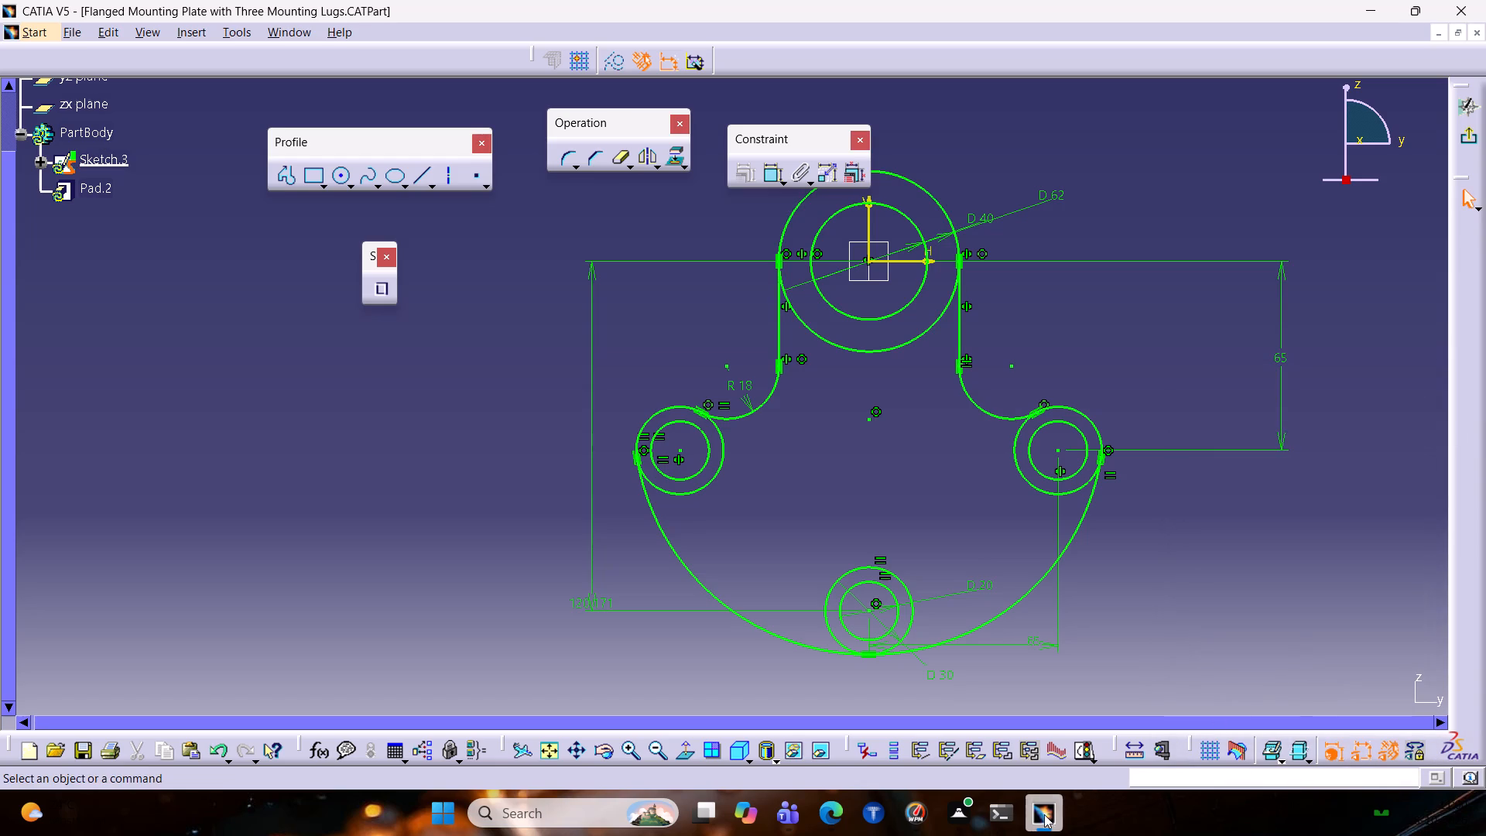
Check the sketch's solving status and examine the implicit profiles in the geometry analysis.
click(1082, 753)
click(1403, 666)
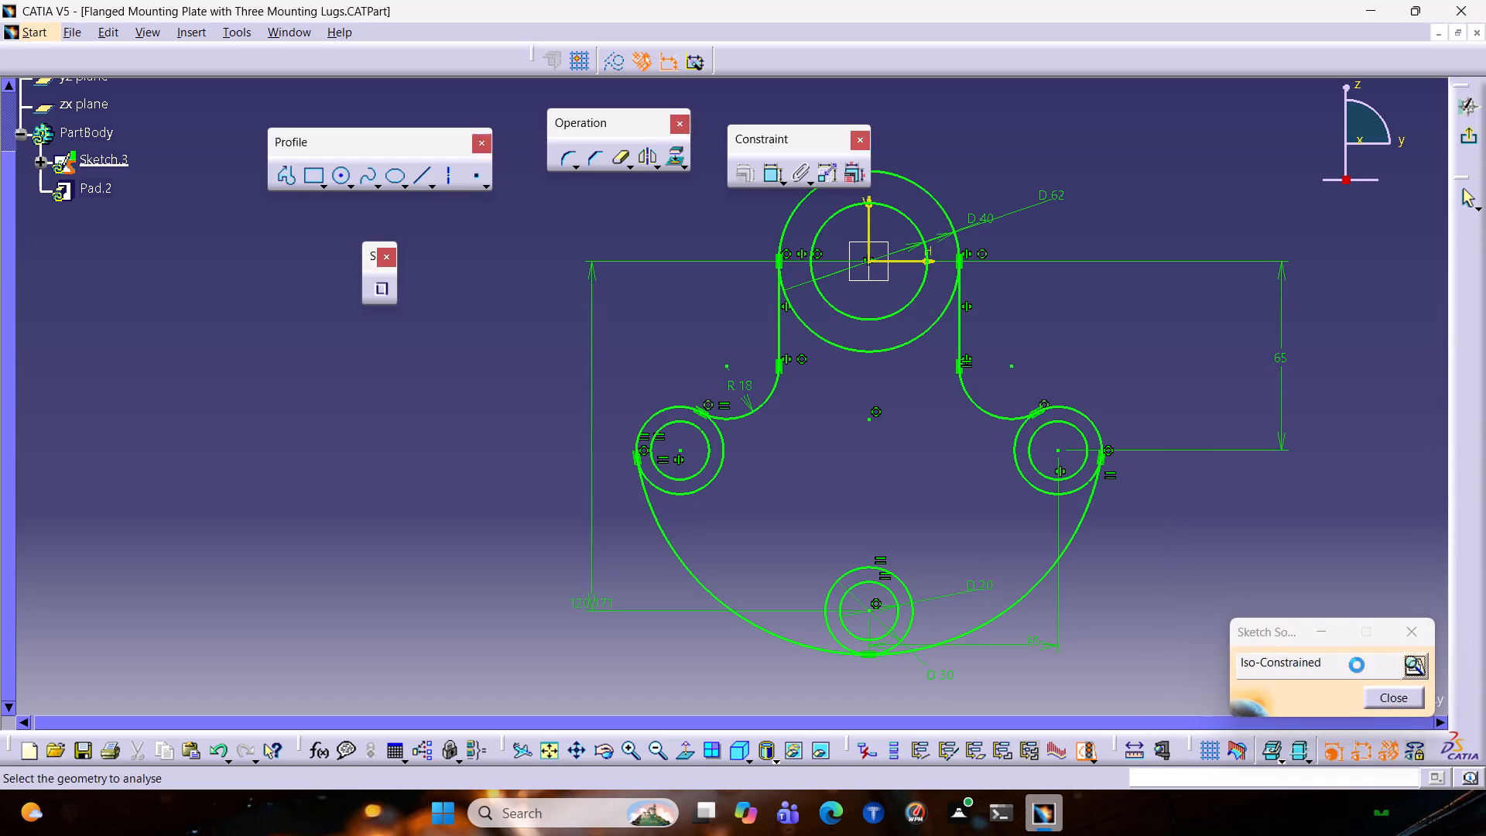
click(61, 131)
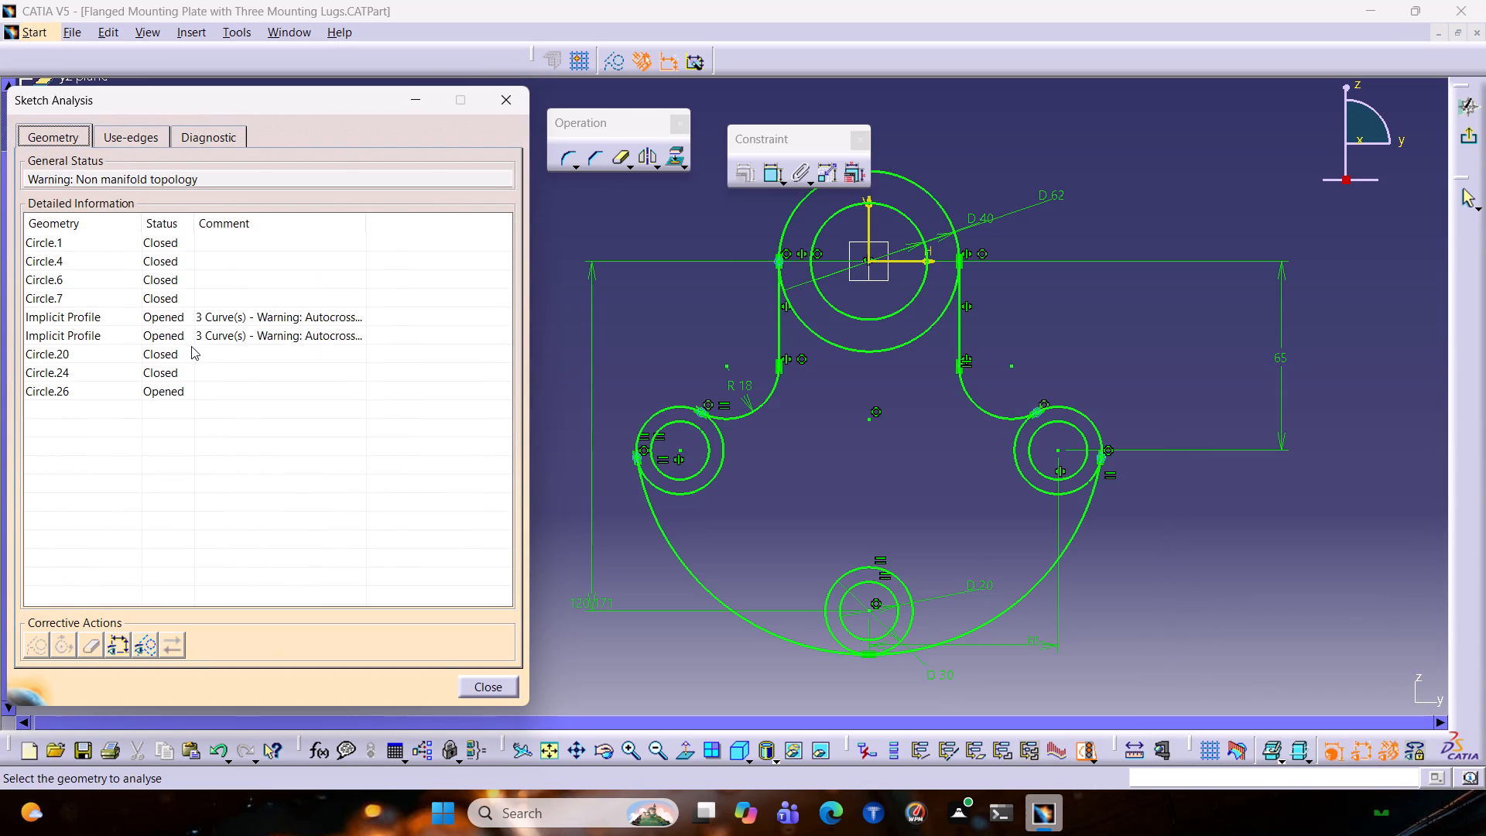
click(187, 327)
click(191, 318)
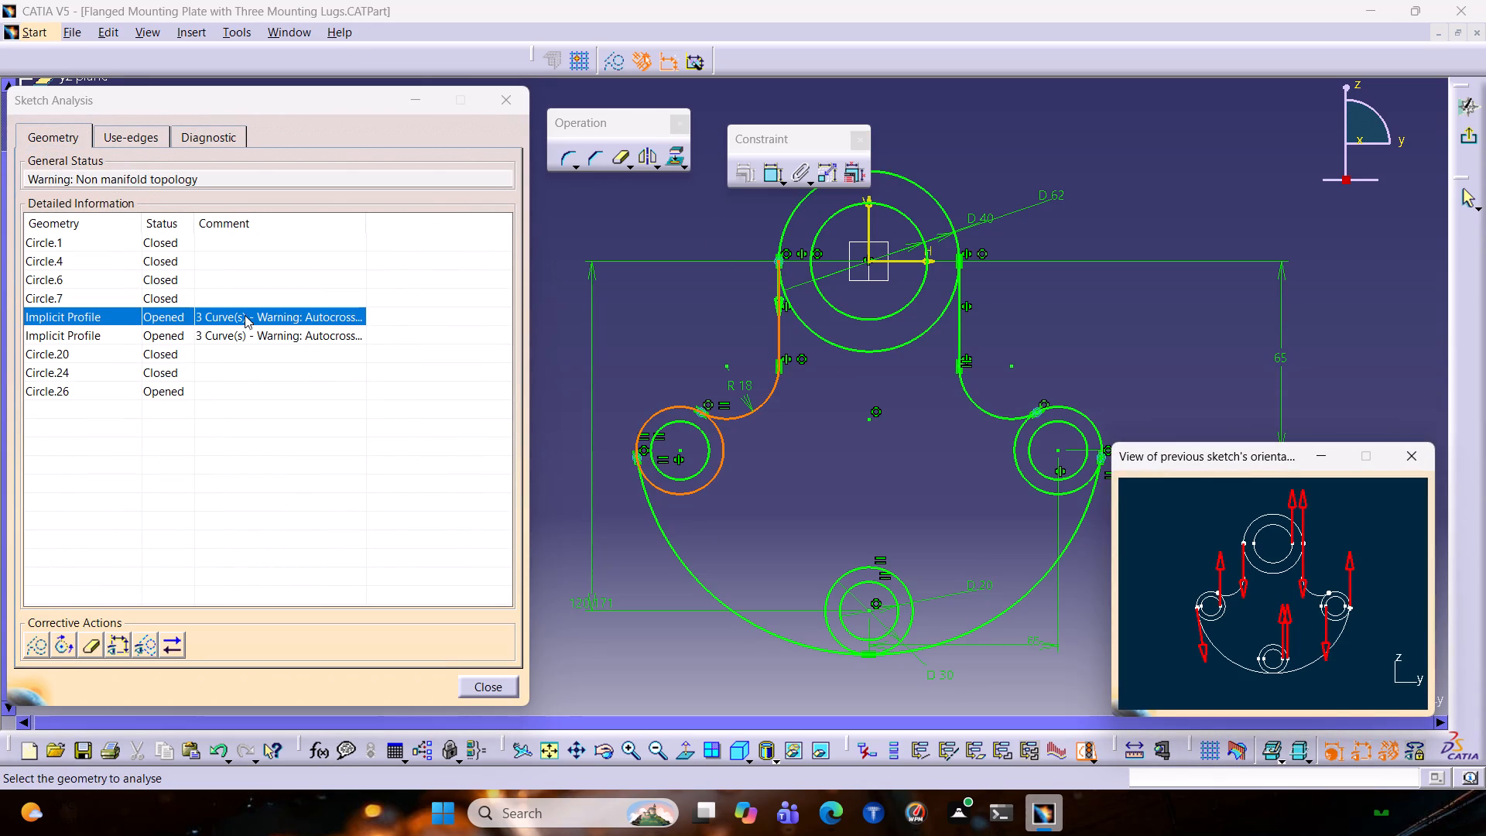
click(494, 98)
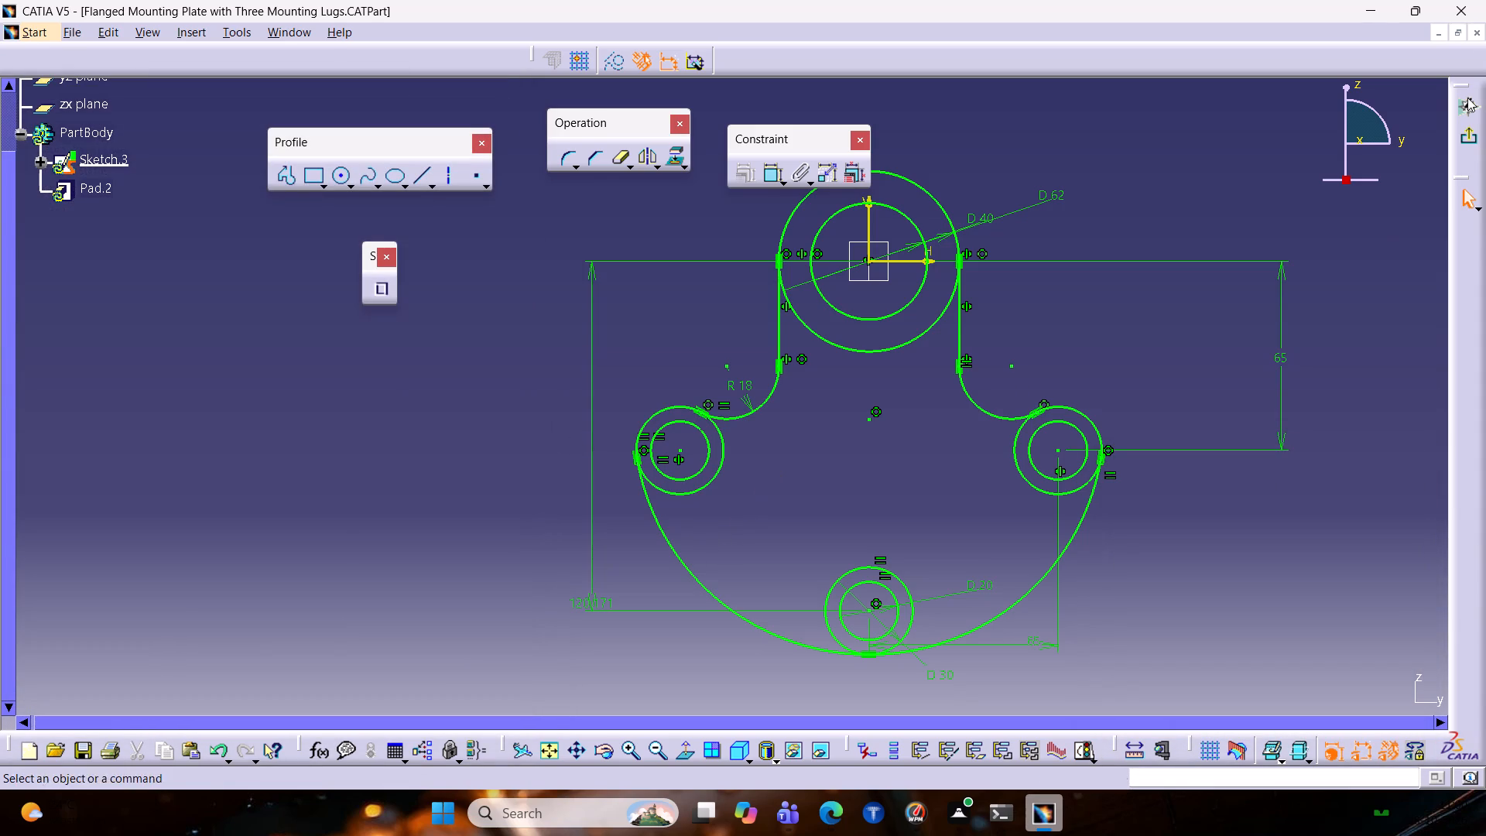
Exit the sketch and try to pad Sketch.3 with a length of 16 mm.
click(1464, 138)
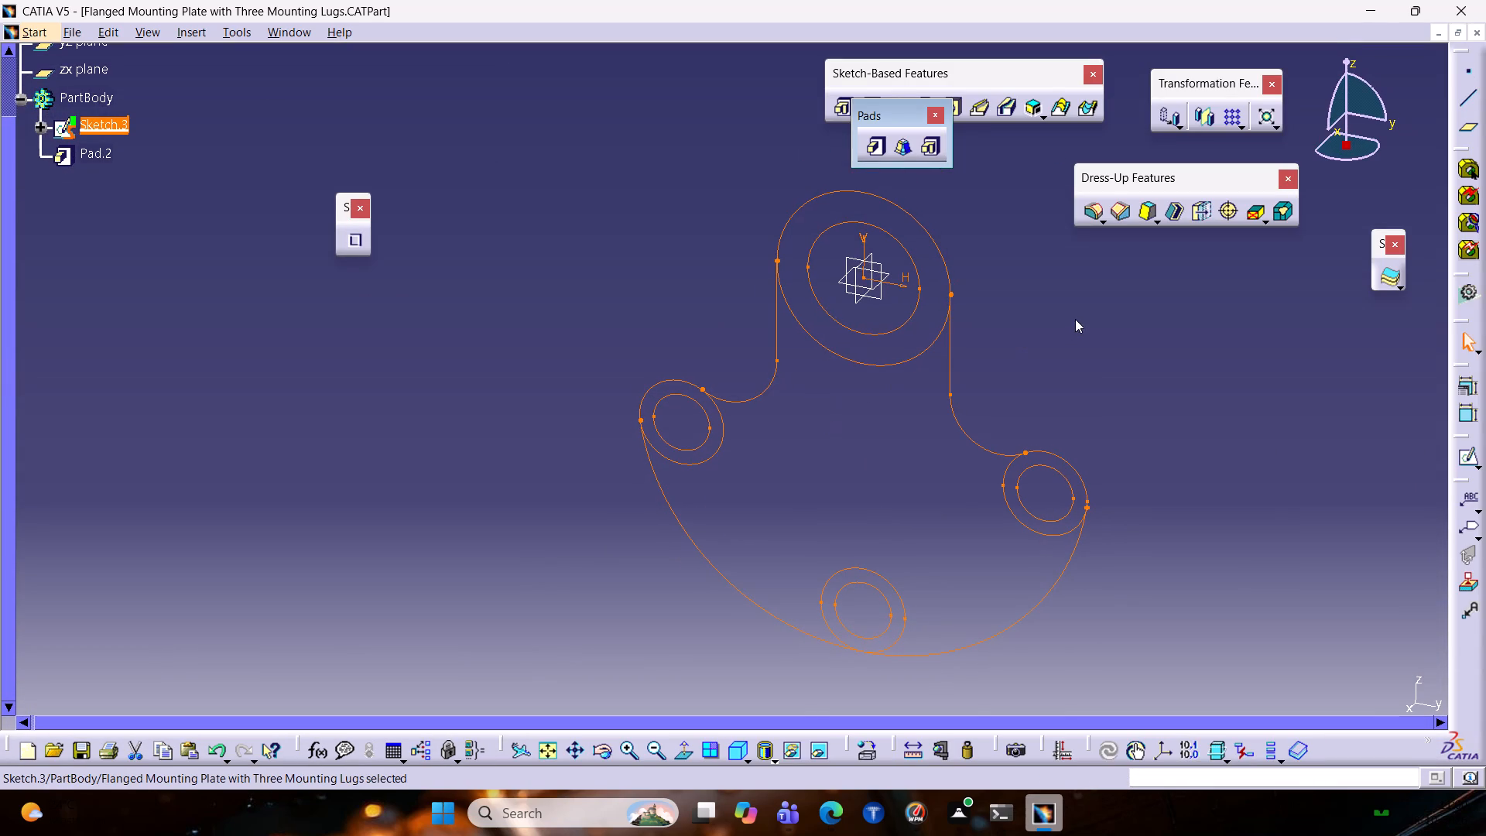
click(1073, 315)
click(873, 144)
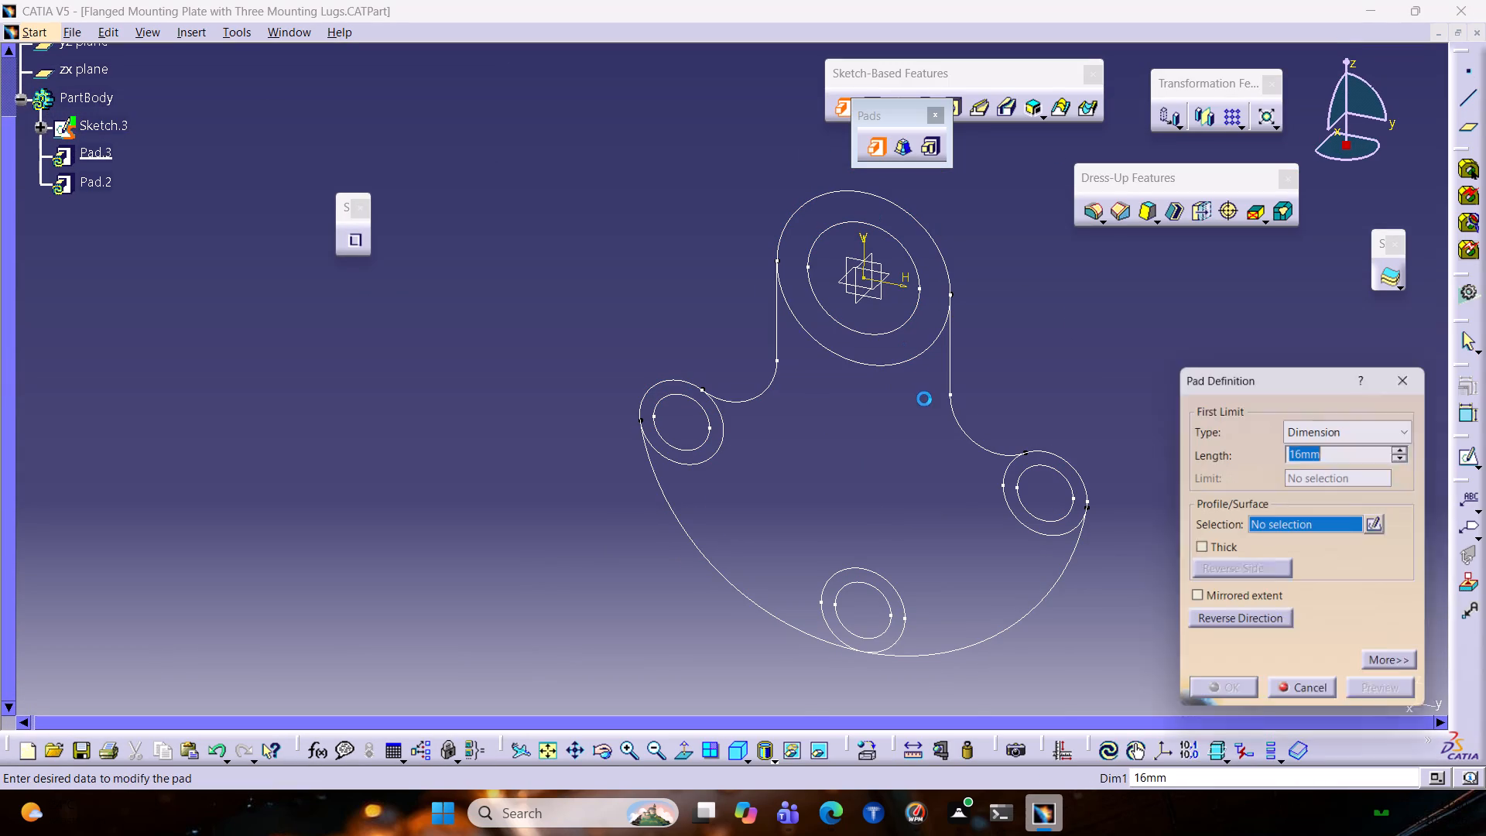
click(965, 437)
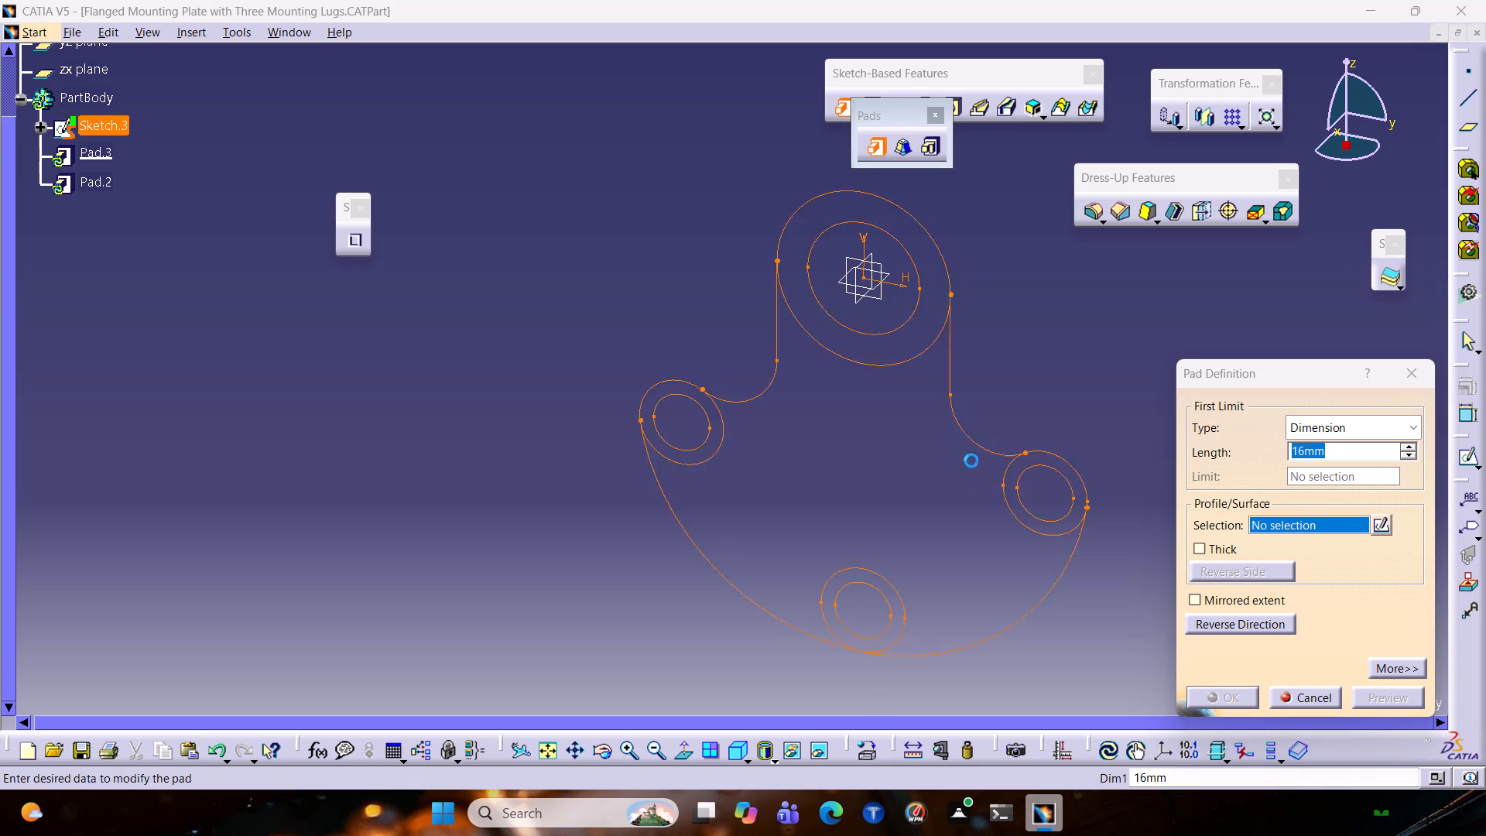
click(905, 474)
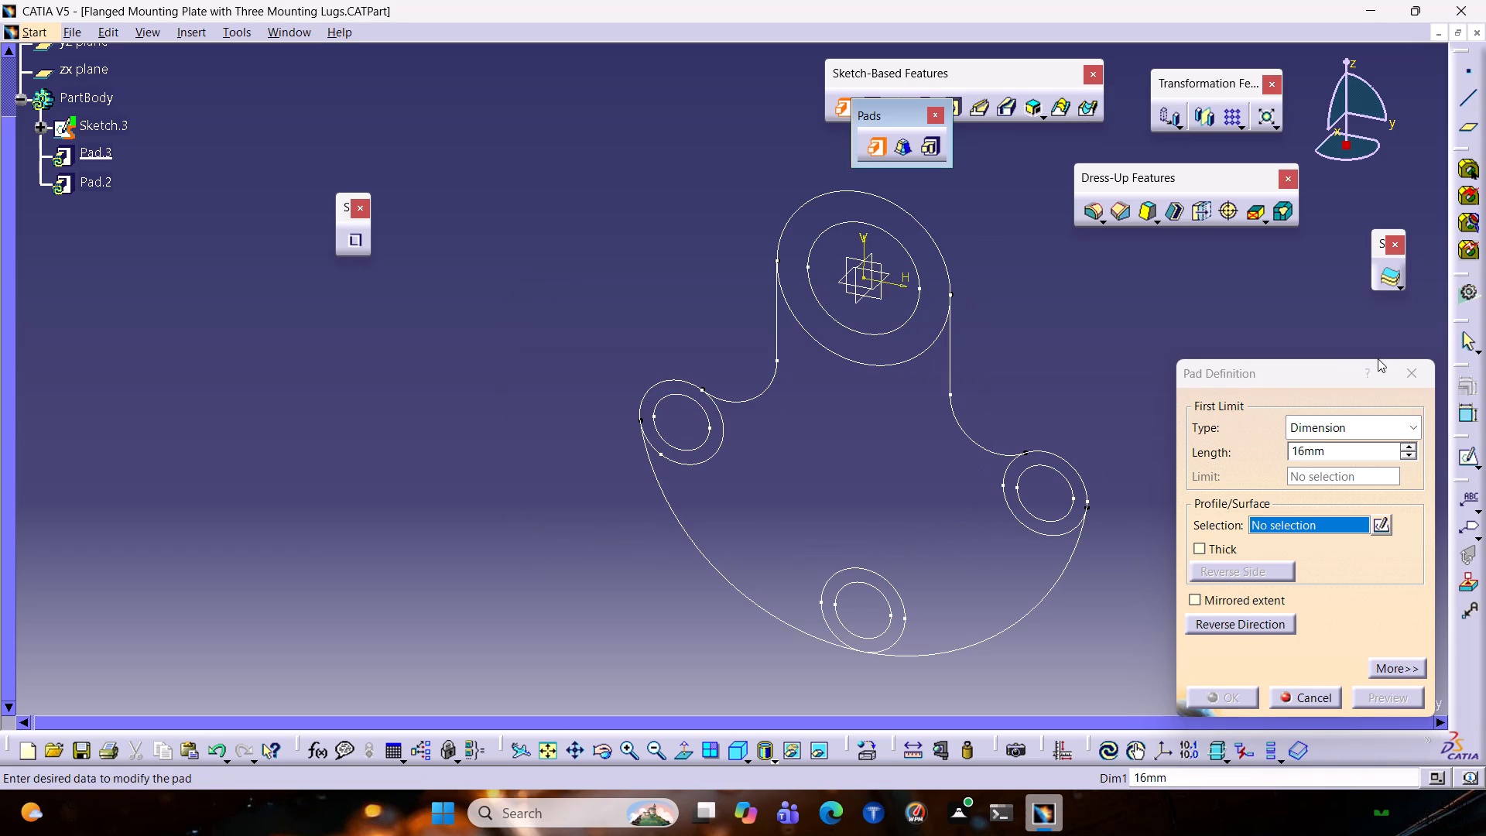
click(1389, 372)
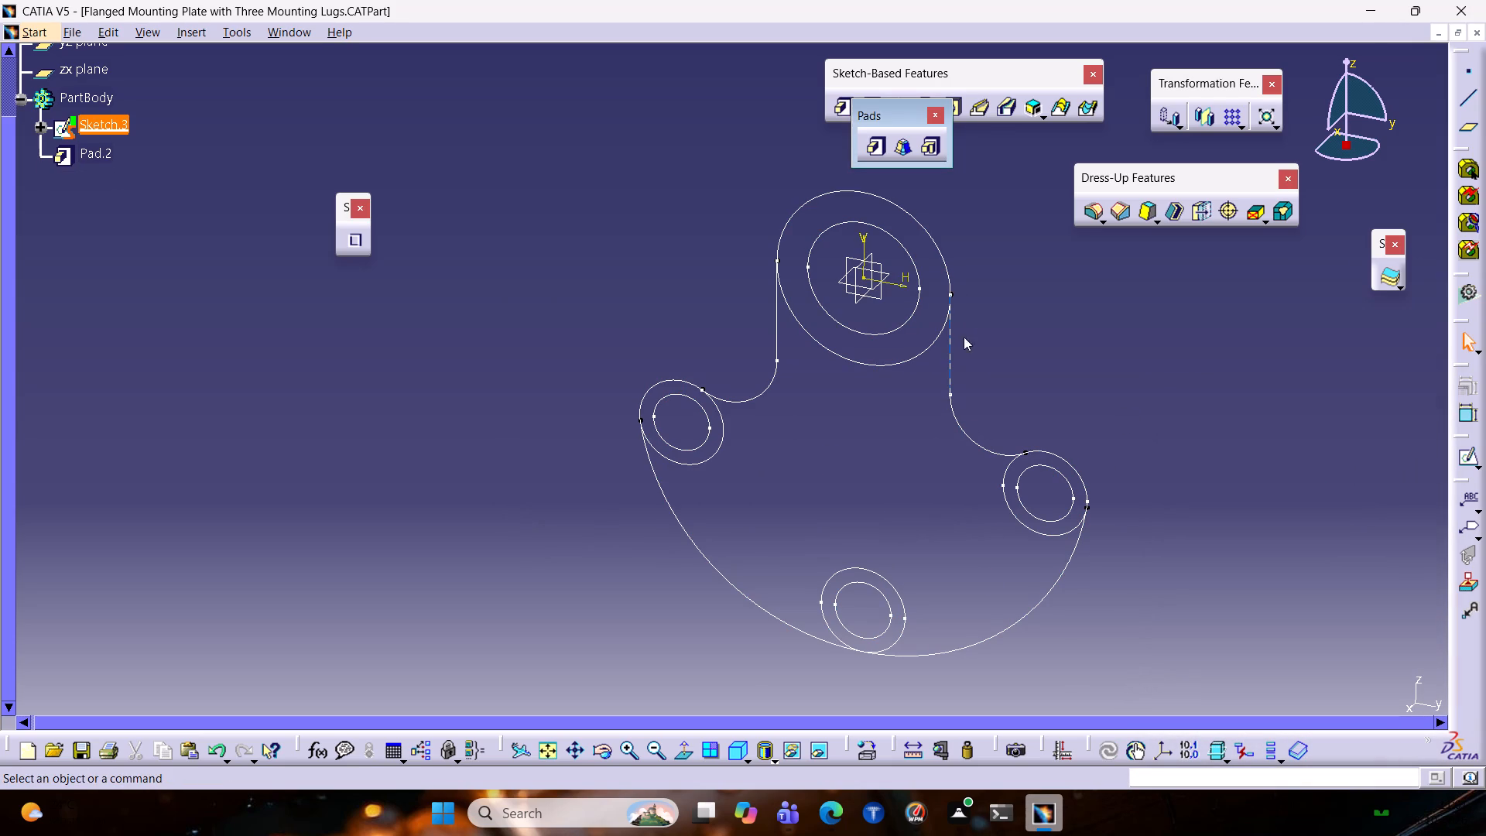
Reopen Sketch.3 and use Quick Trim with Break and Keep on the outer circles of the left and right lugs.
double_click(978, 445)
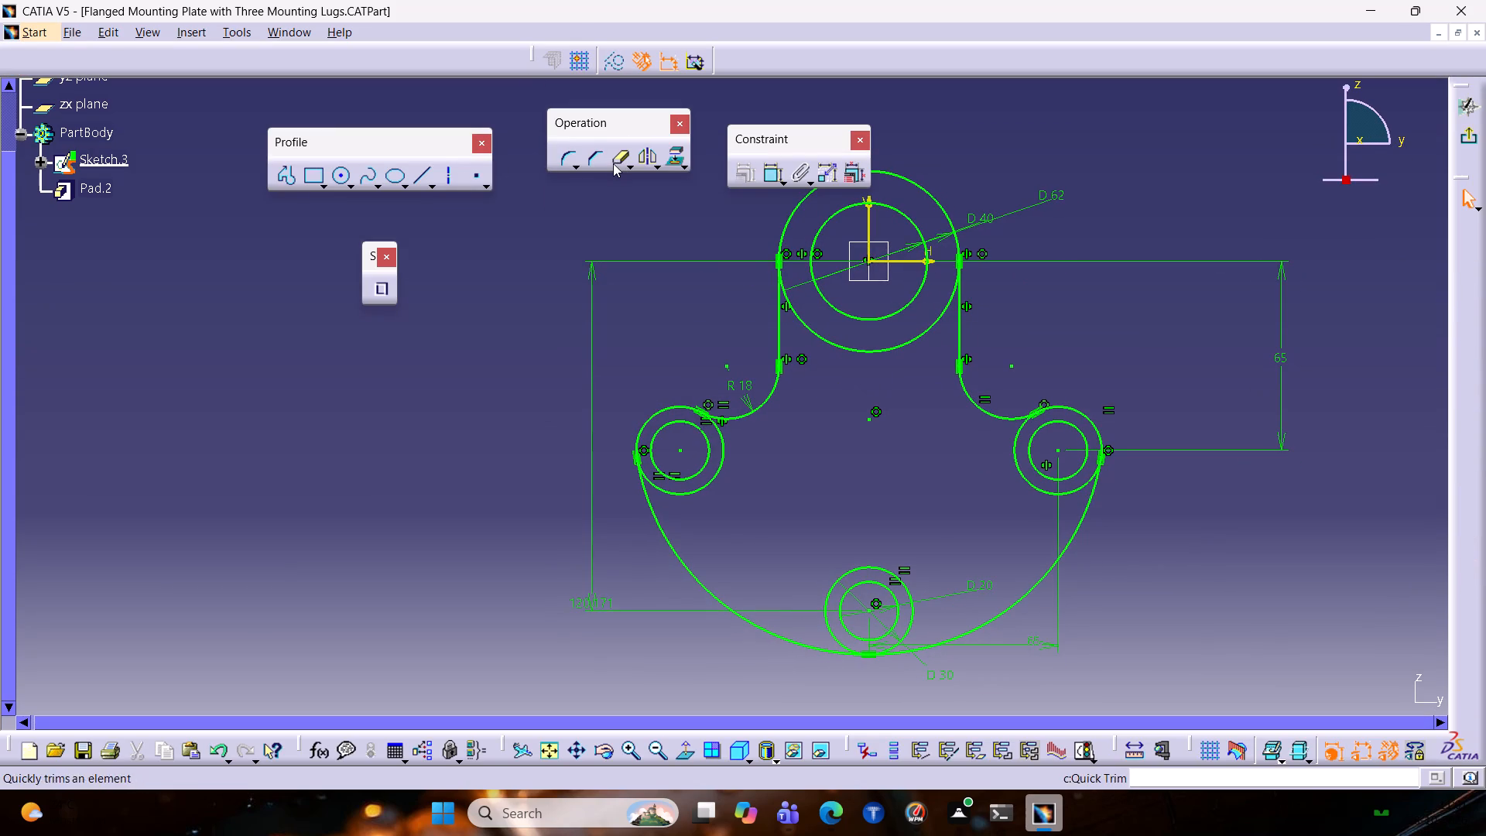
double_click(618, 159)
click(813, 65)
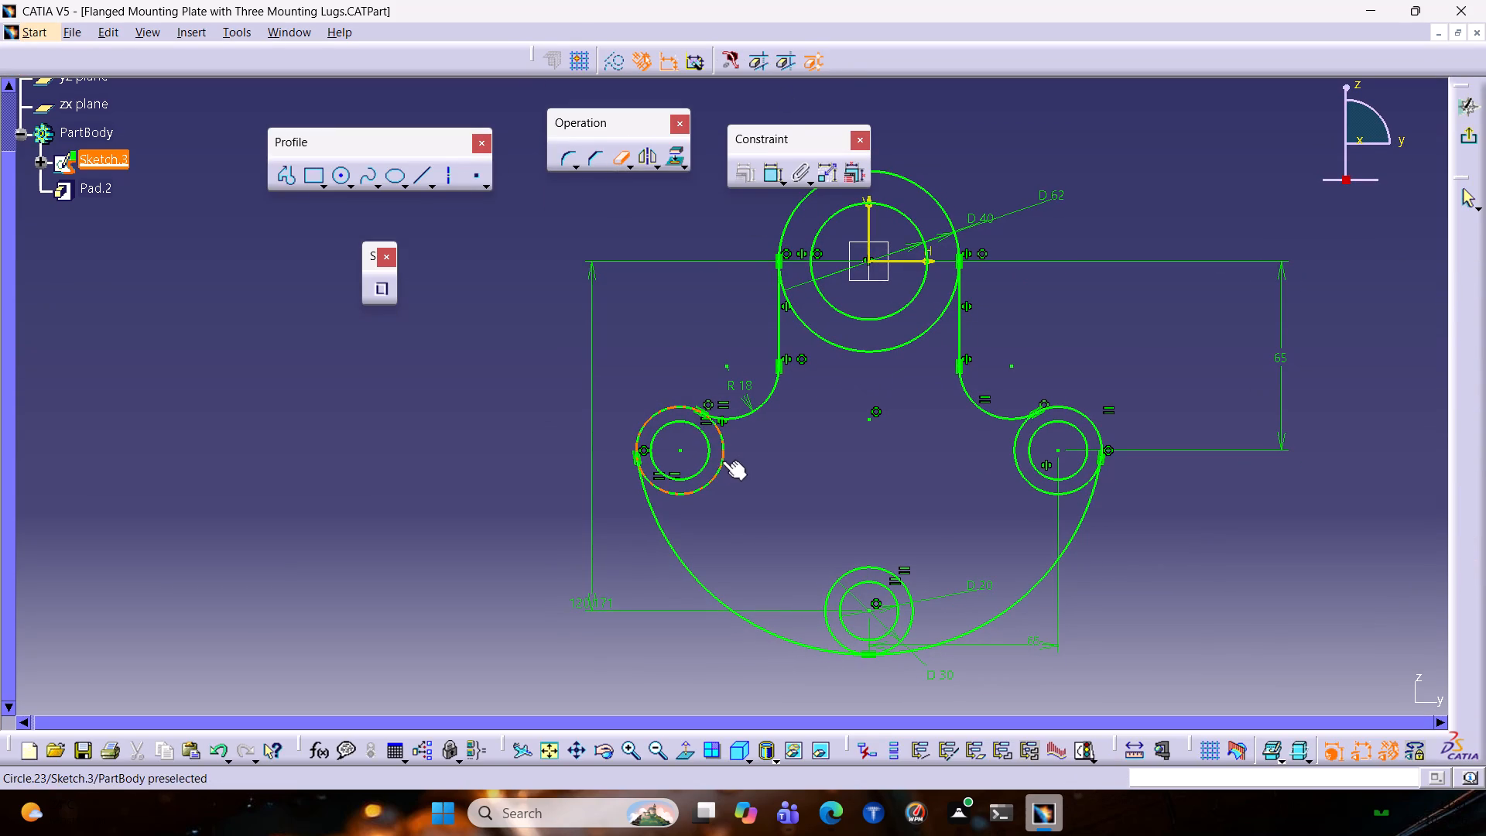
click(716, 472)
click(1015, 452)
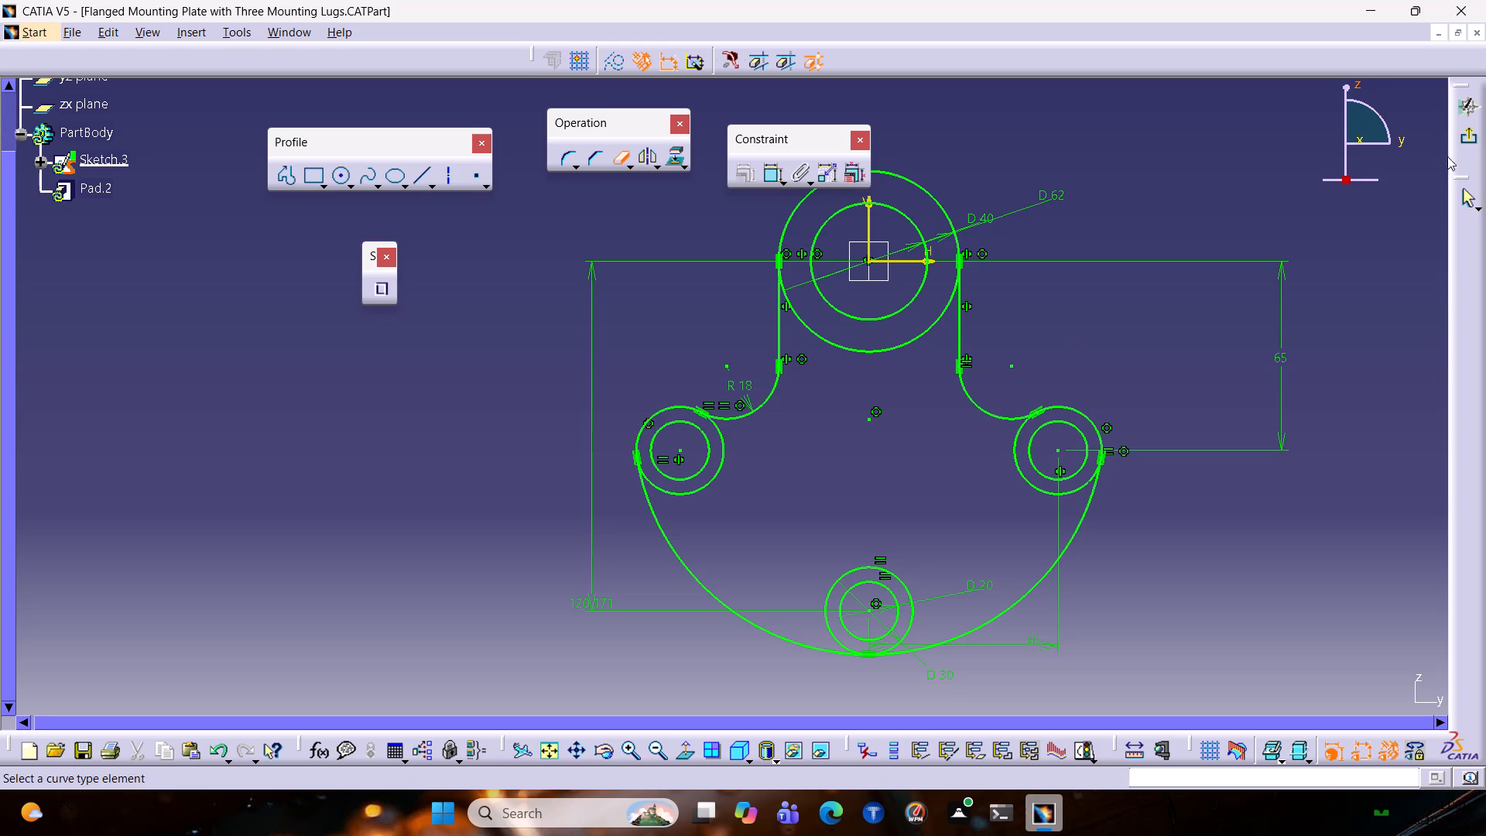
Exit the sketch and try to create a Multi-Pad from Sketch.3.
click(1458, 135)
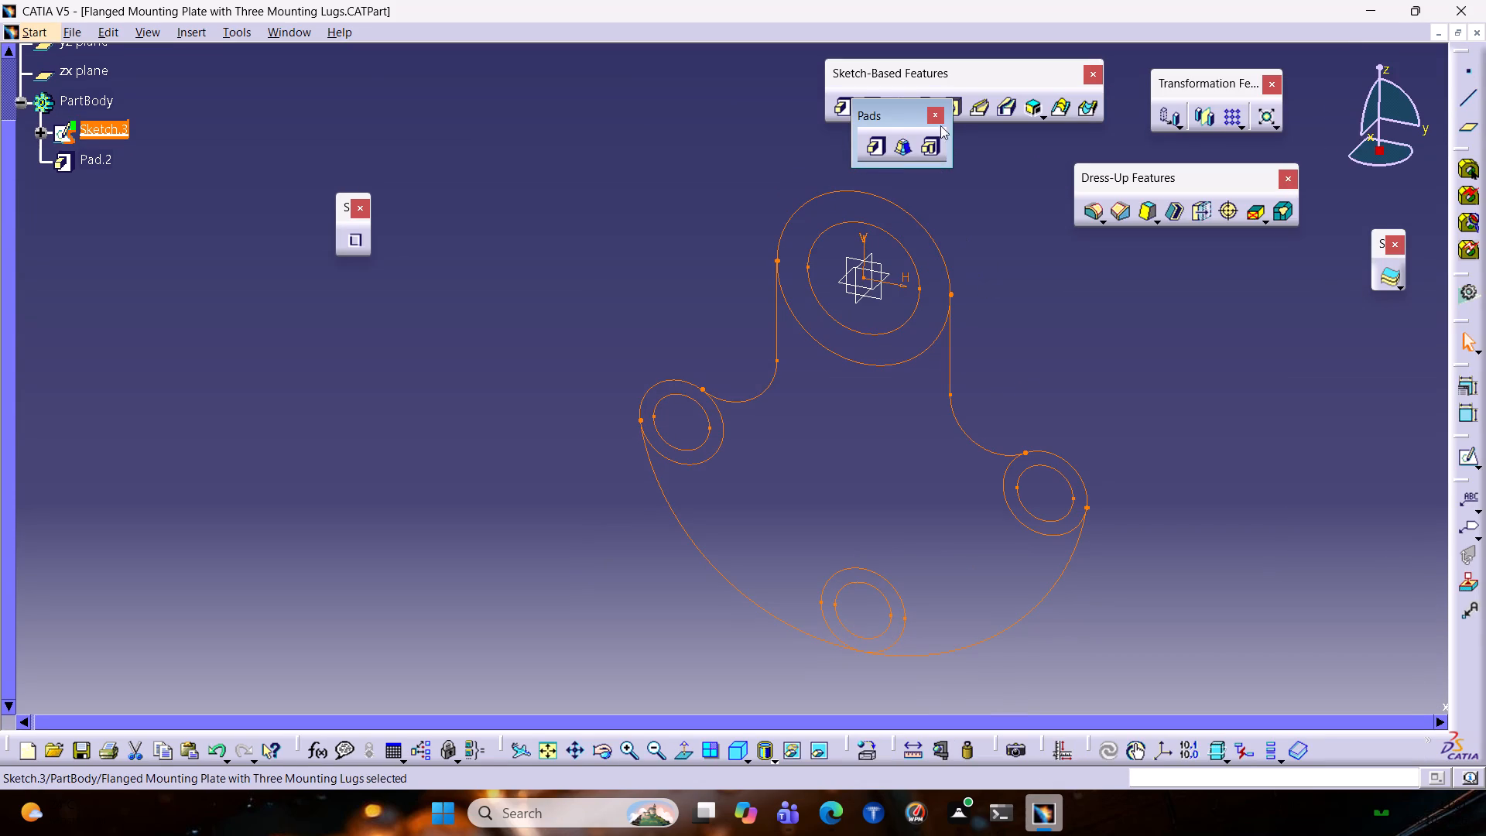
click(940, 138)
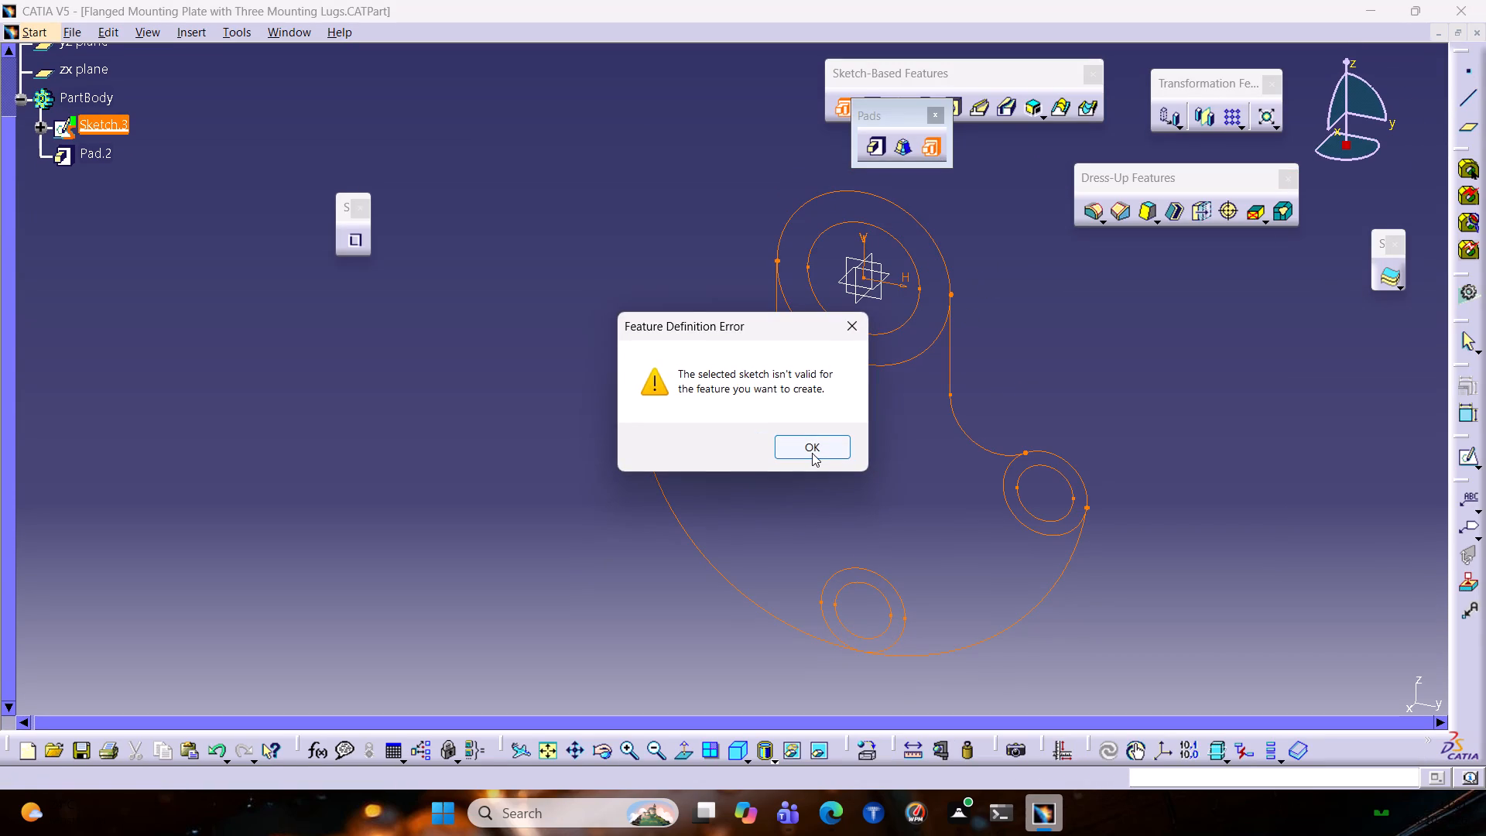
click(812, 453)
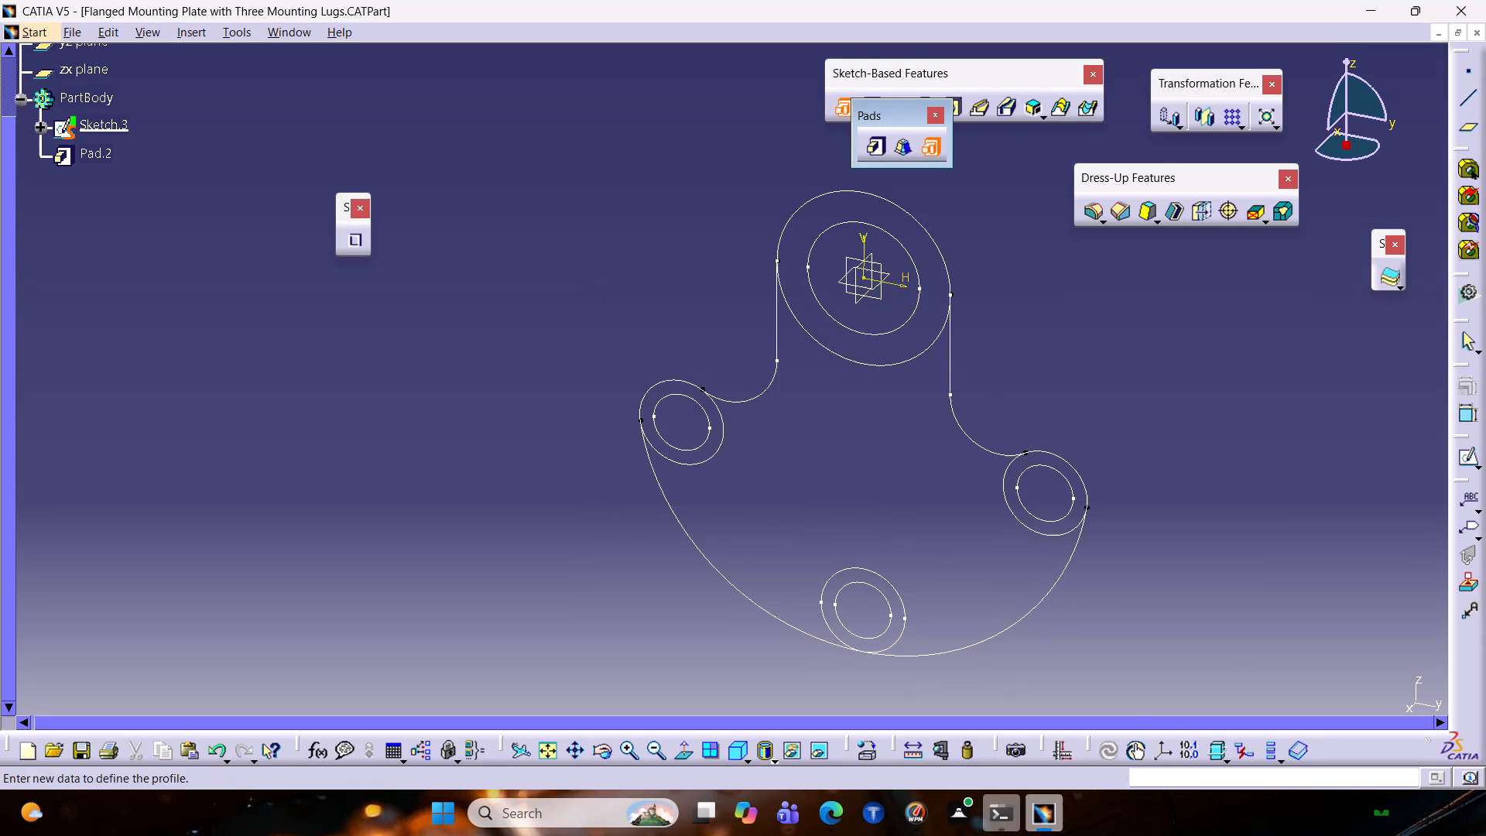
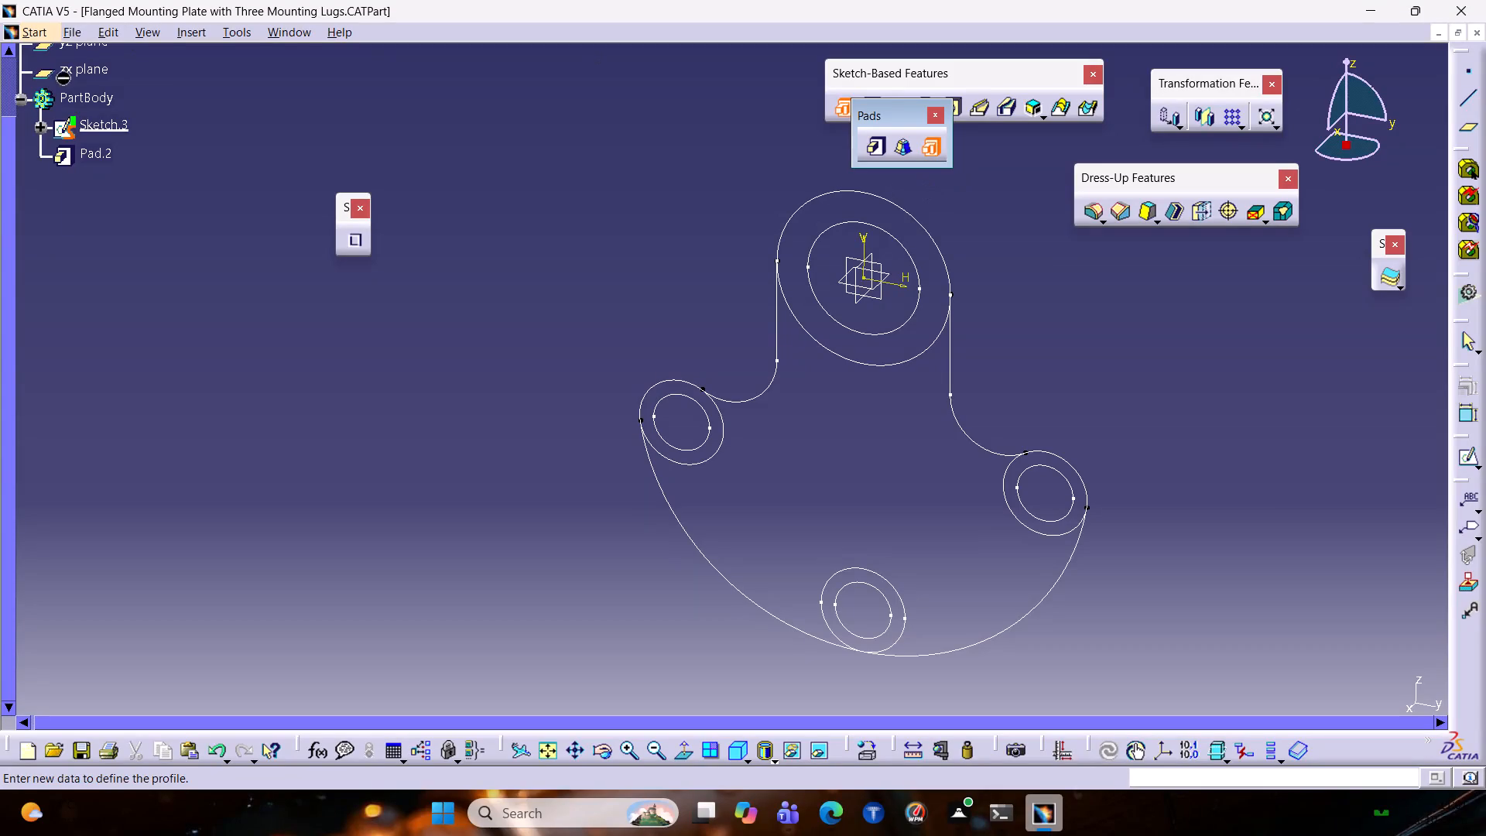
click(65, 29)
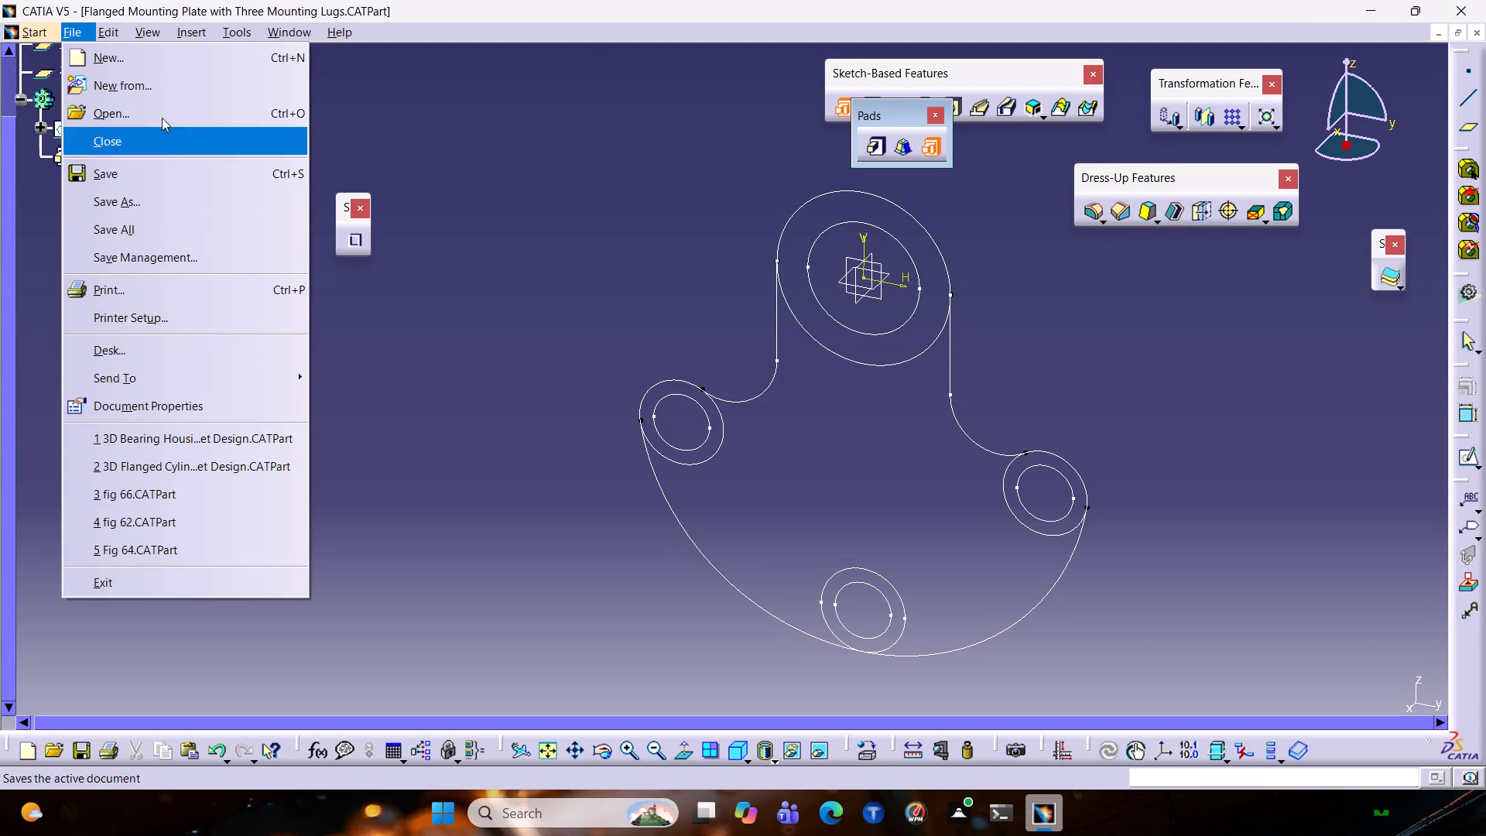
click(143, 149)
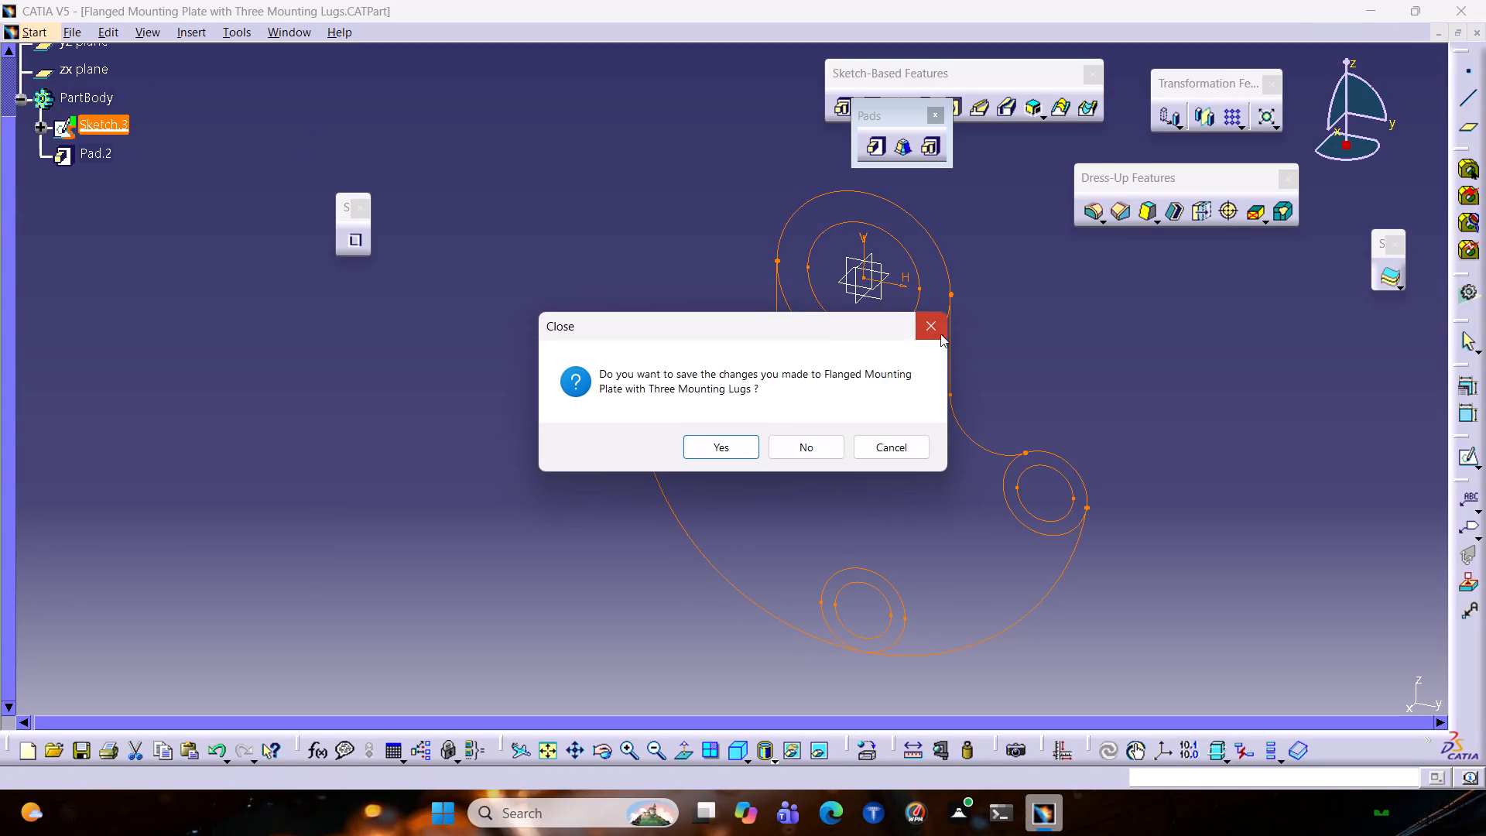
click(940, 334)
Open the existing part fig 58 from the Documents folder.
click(81, 35)
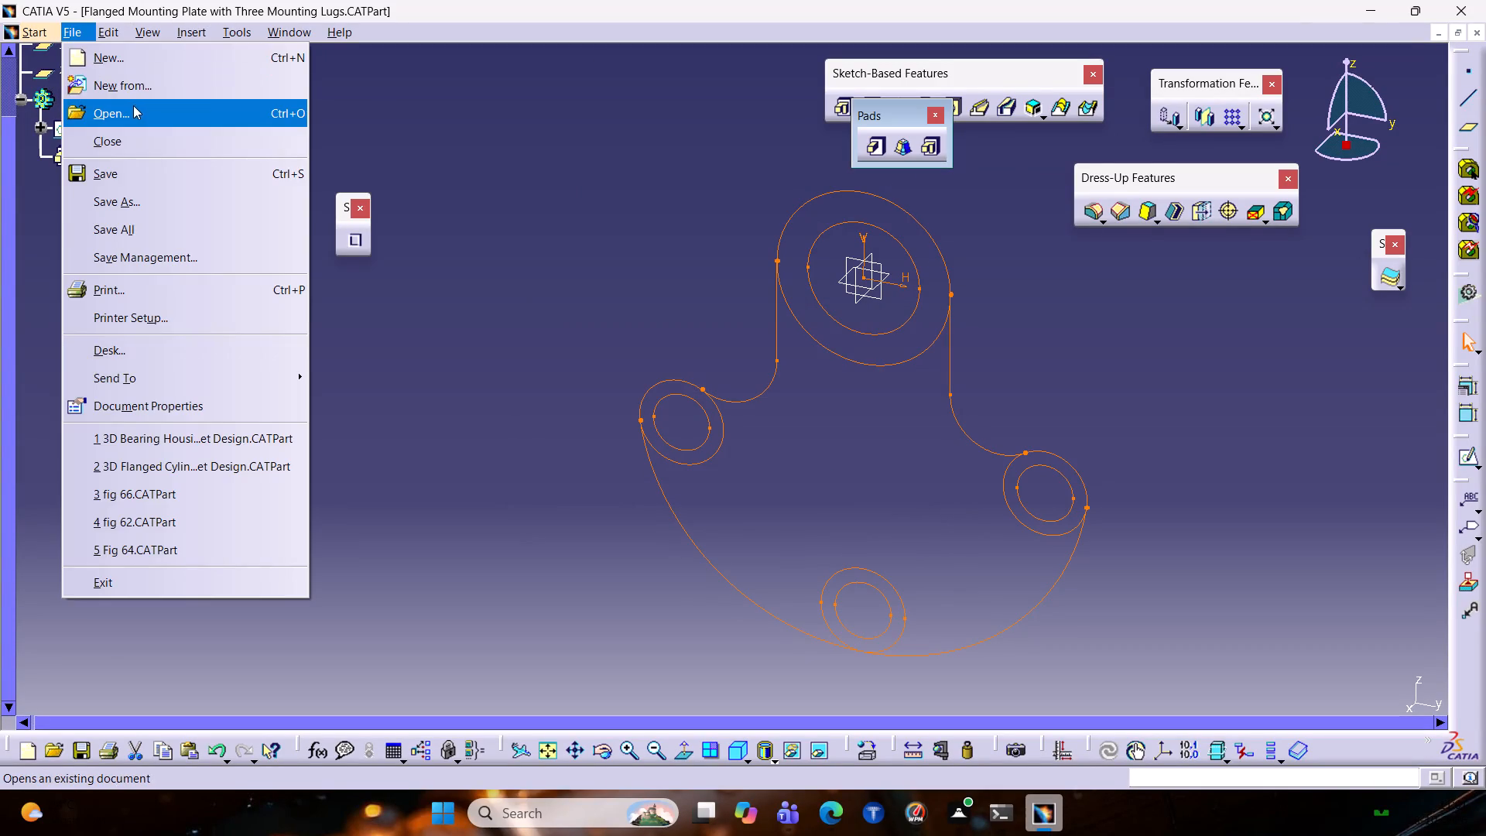
click(133, 105)
scroll(666, 441, down, 2)
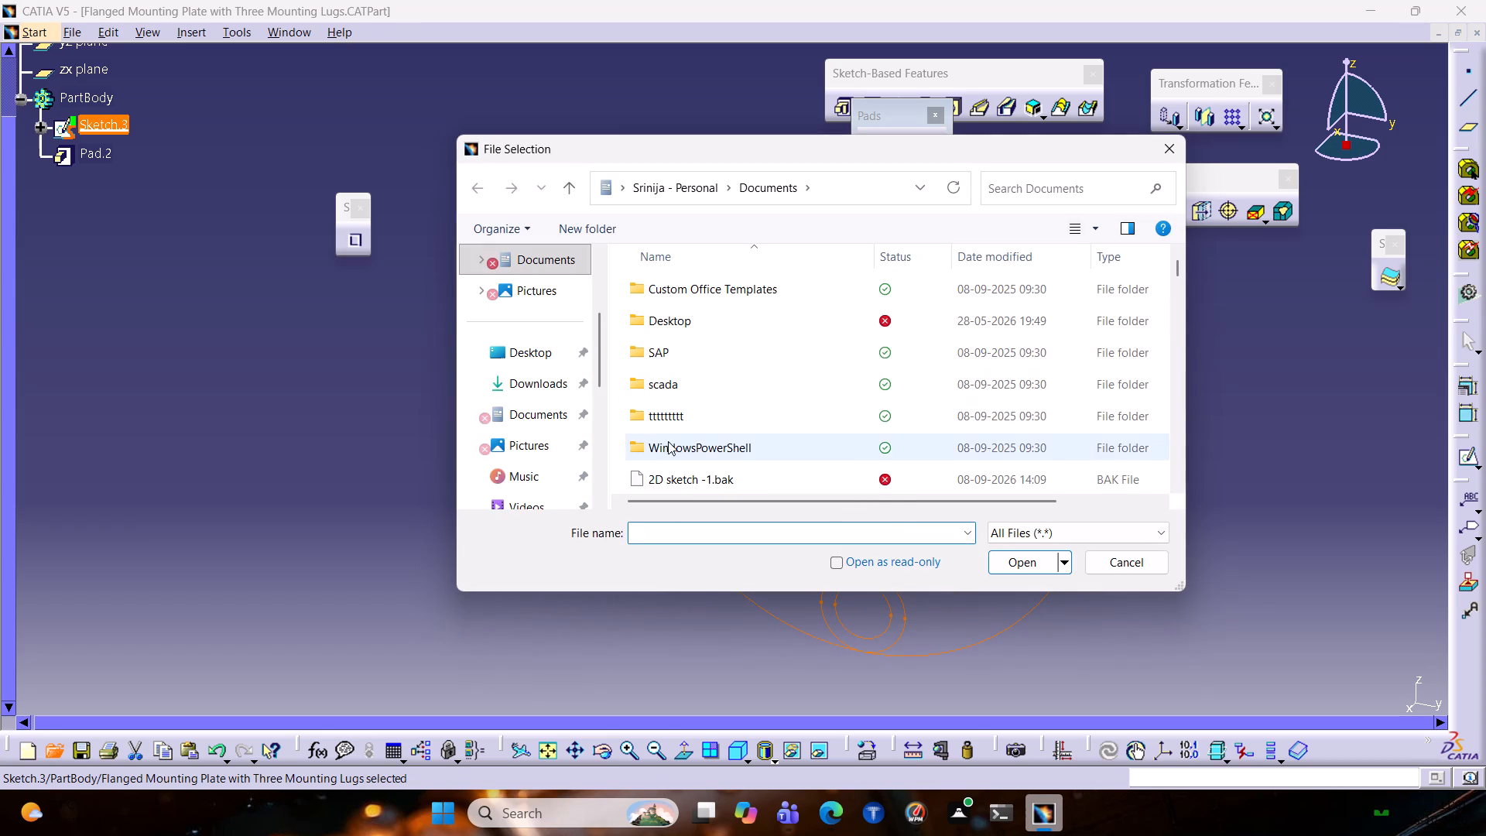
scroll(668, 441, down, 8)
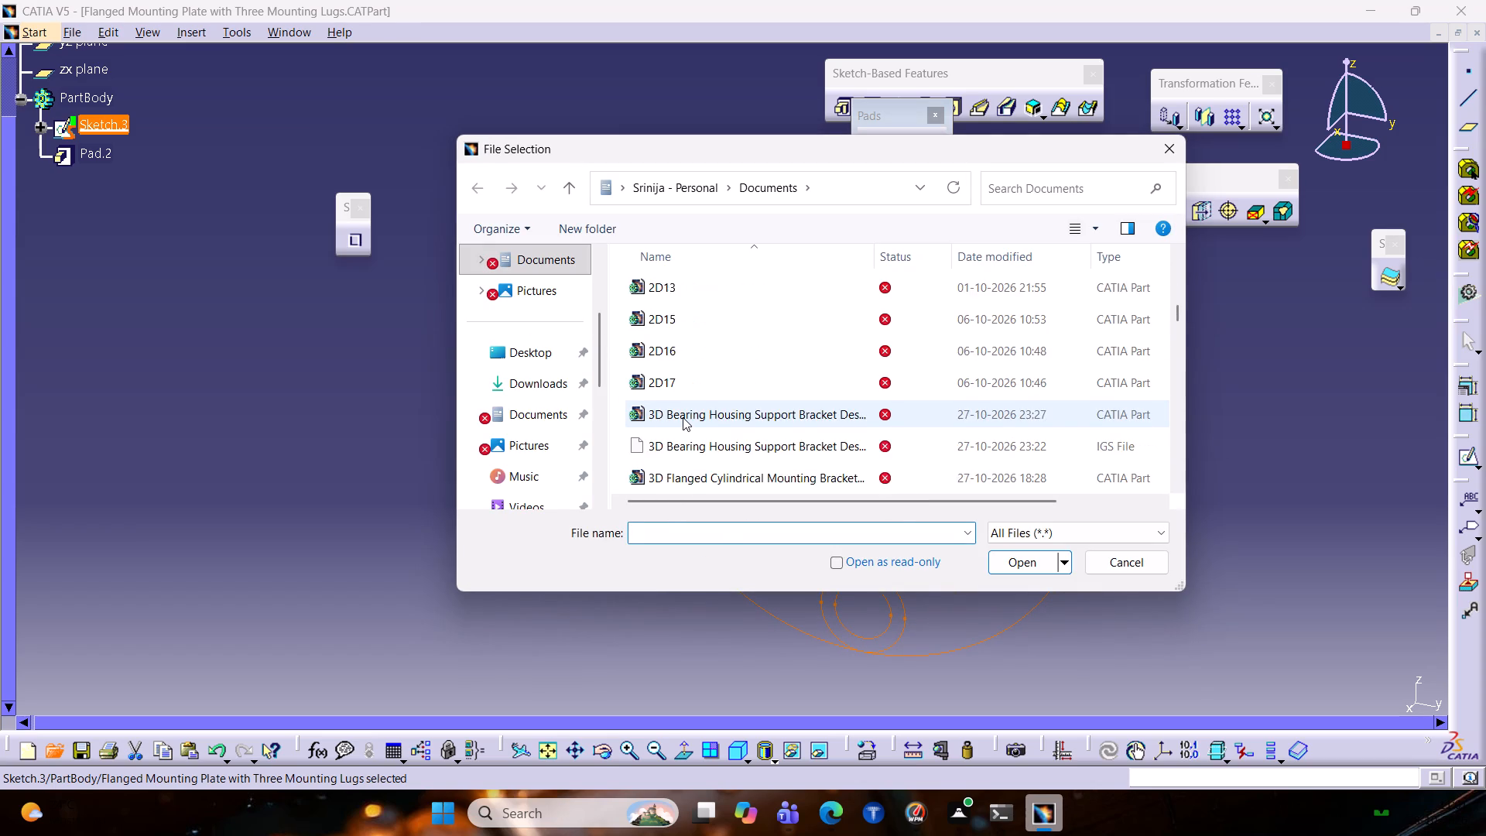
scroll(683, 417, down, 11)
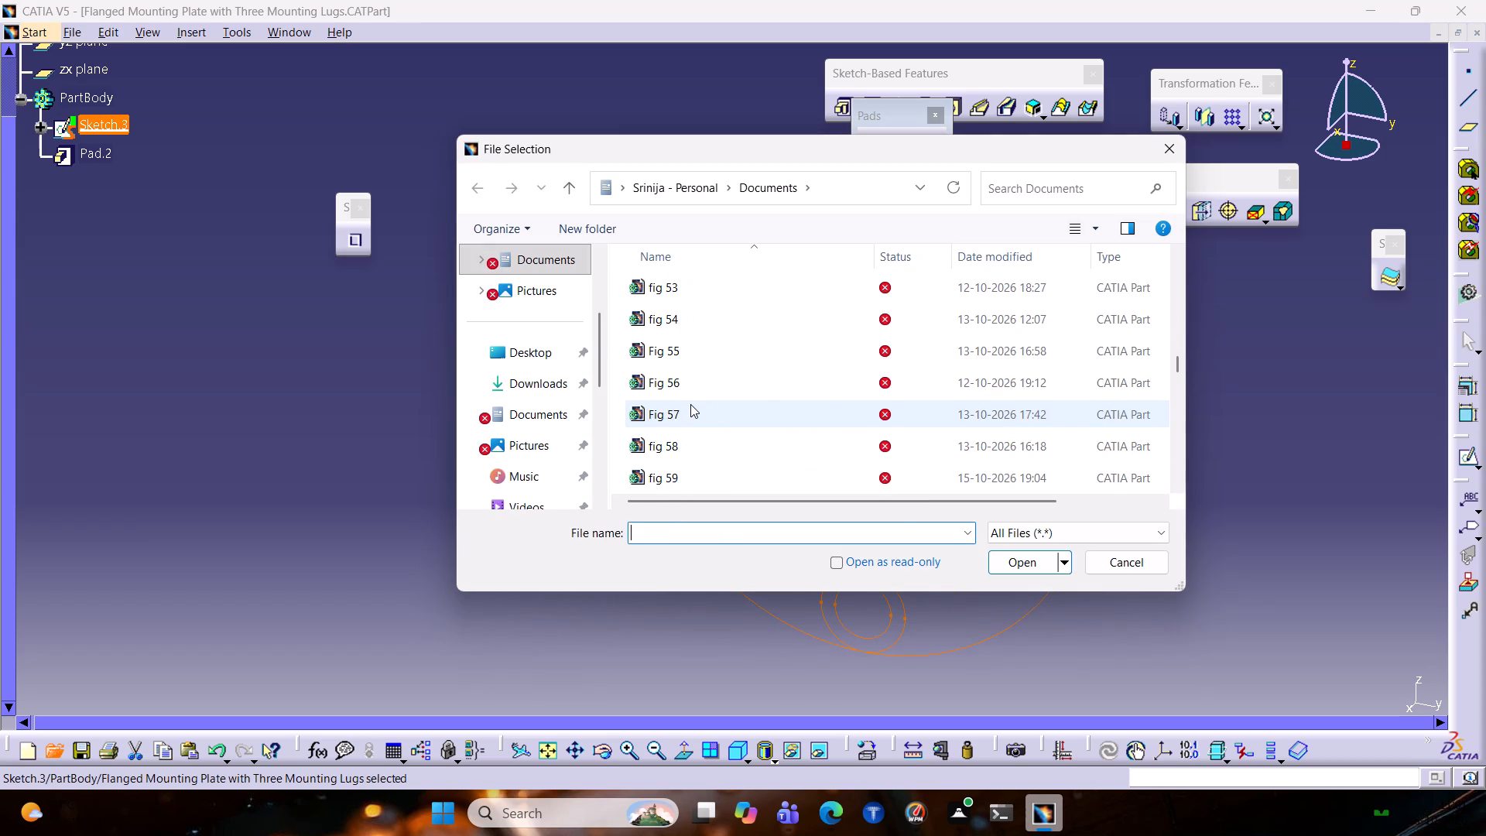
click(673, 440)
click(1010, 553)
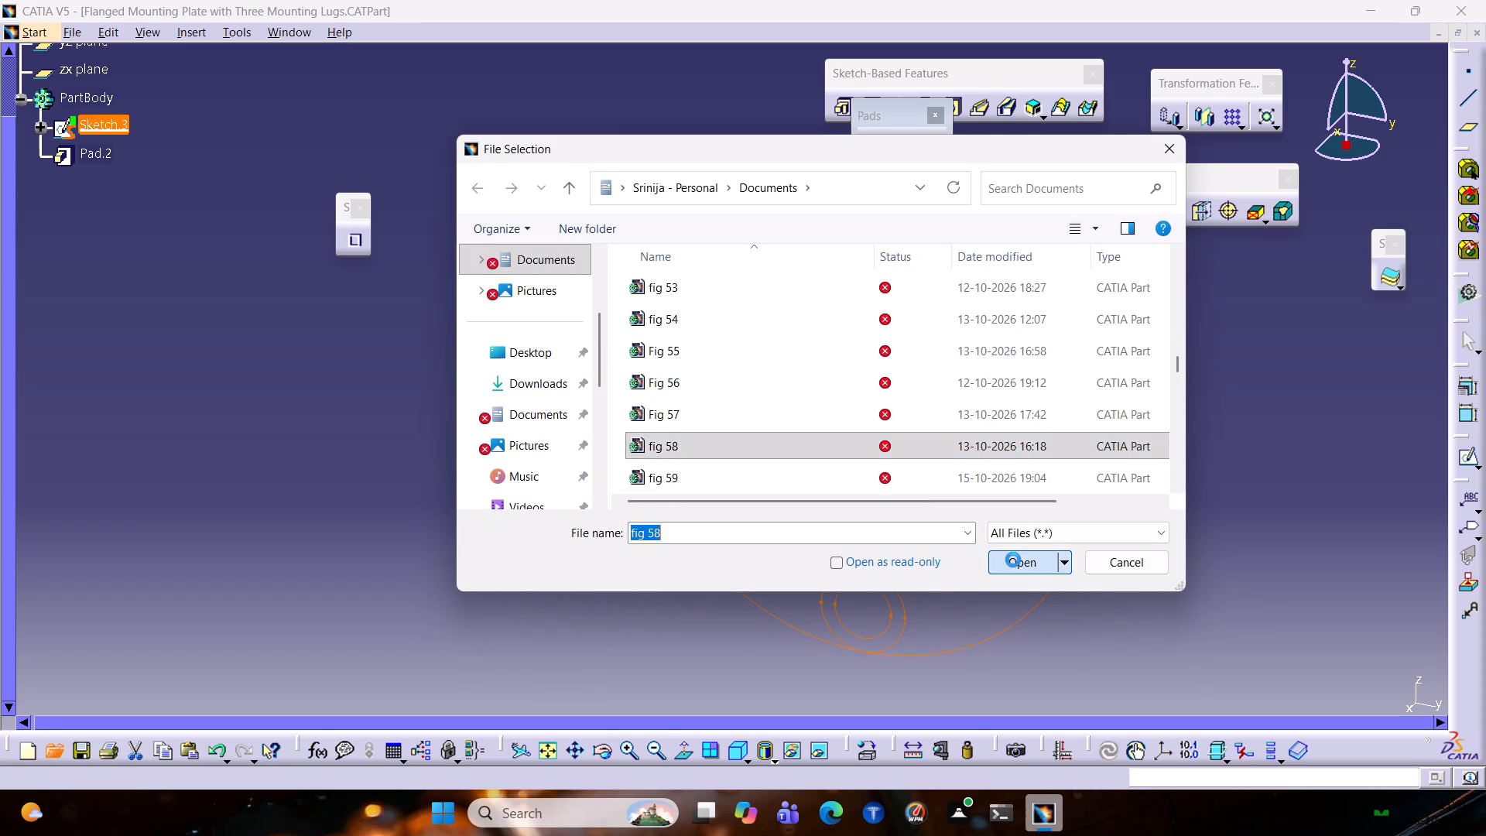
click(1013, 560)
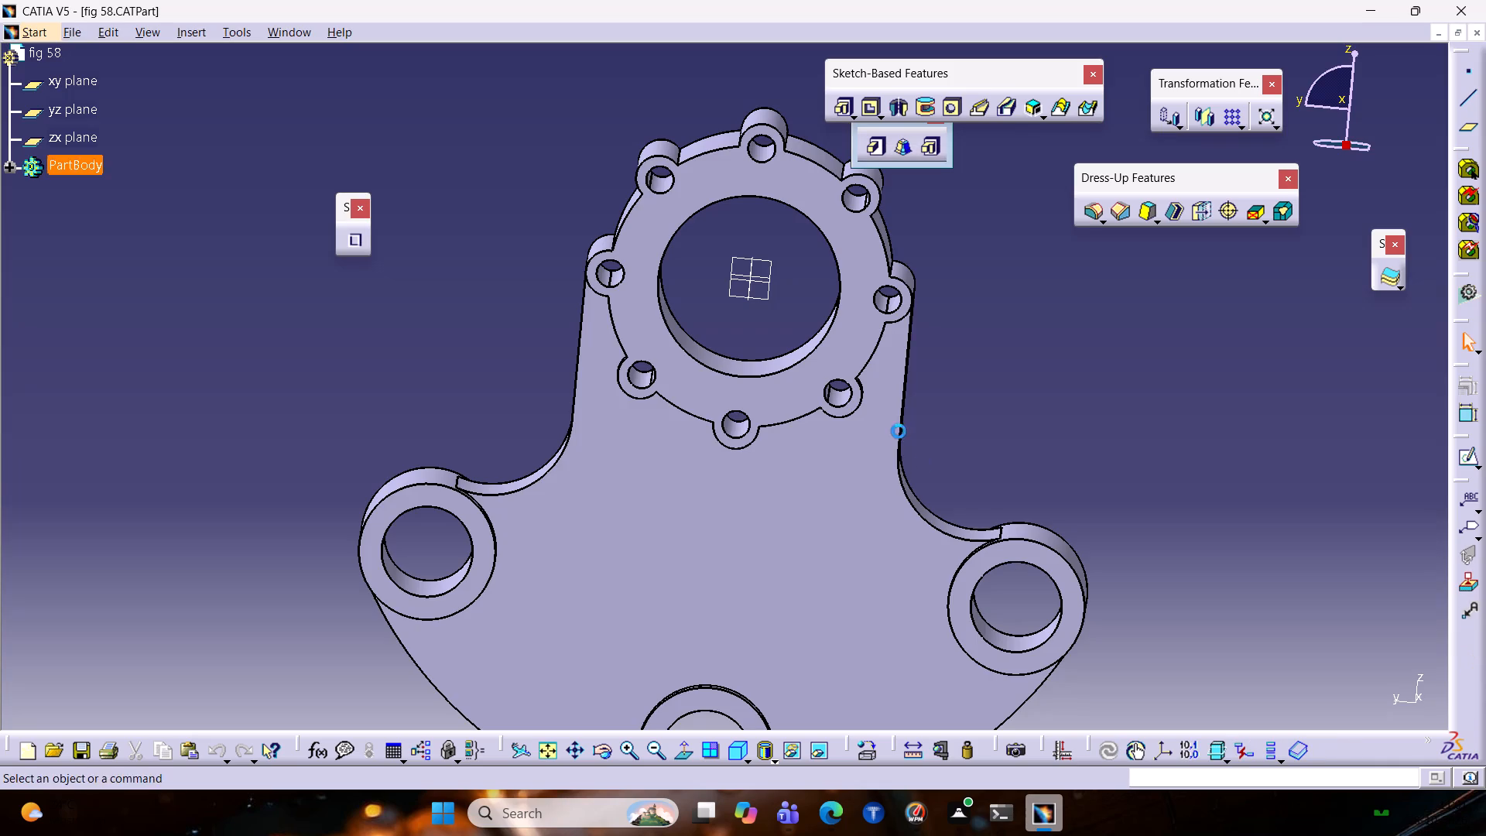
Examine the sketches behind Pad.1, Pad.2, Pocket.1, Pad.10 and Pad.11 of fig 58, opening each one from the tree.
scroll(1065, 412, down, 1)
click(22, 101)
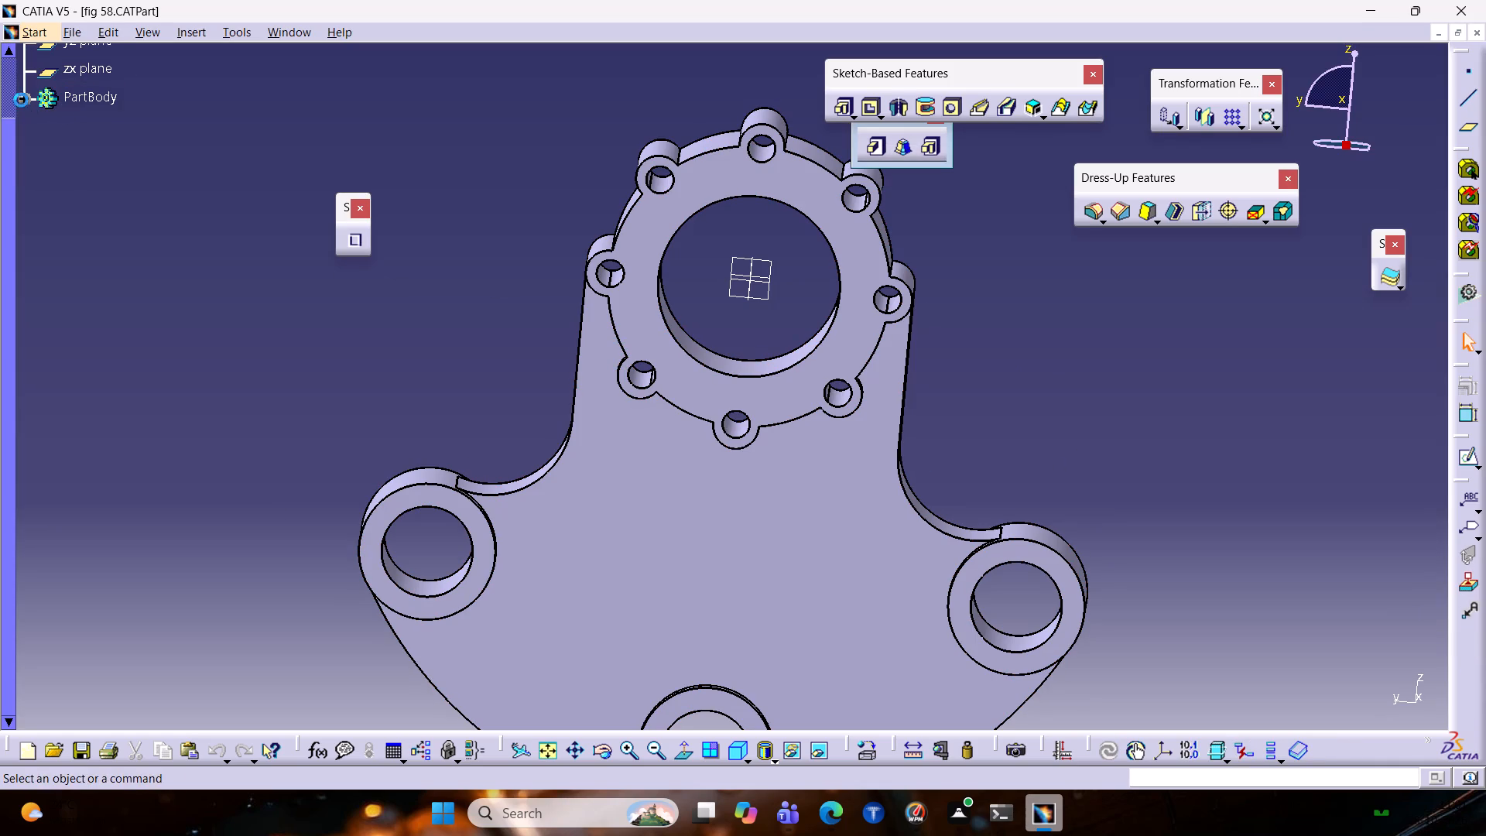
double_click(116, 152)
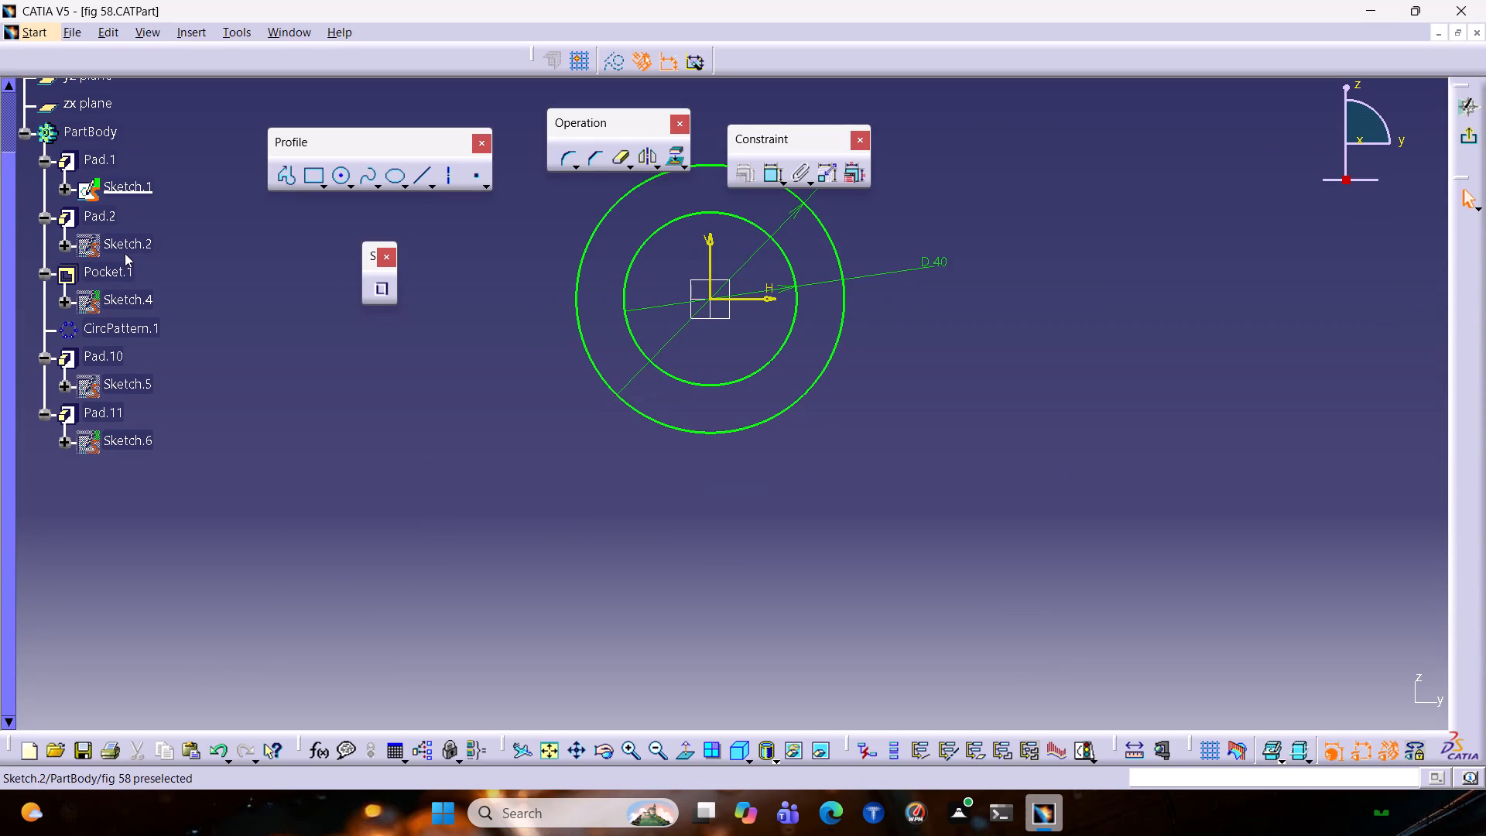
double_click(127, 246)
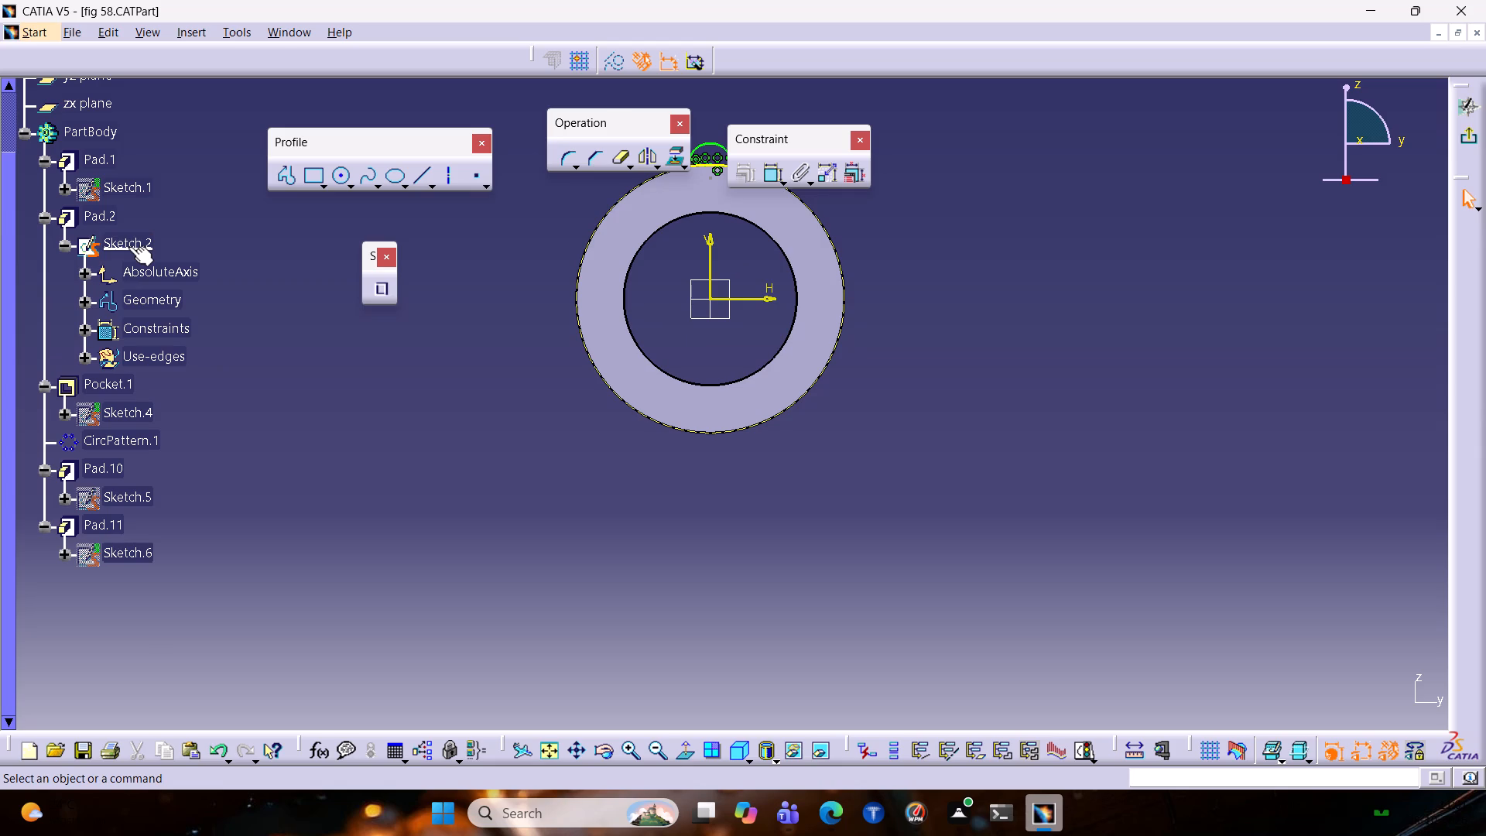
double_click(135, 421)
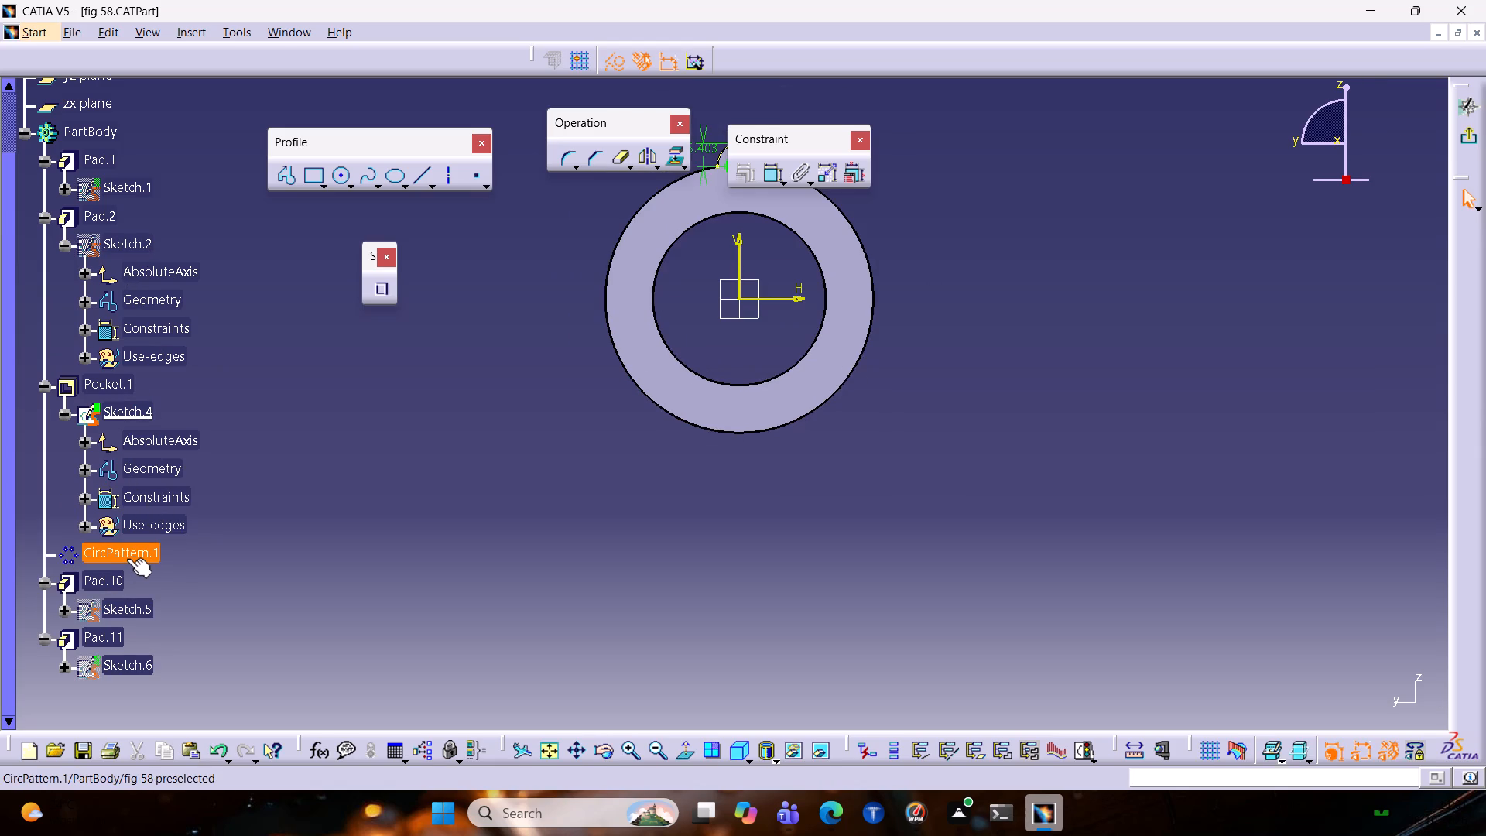
double_click(114, 608)
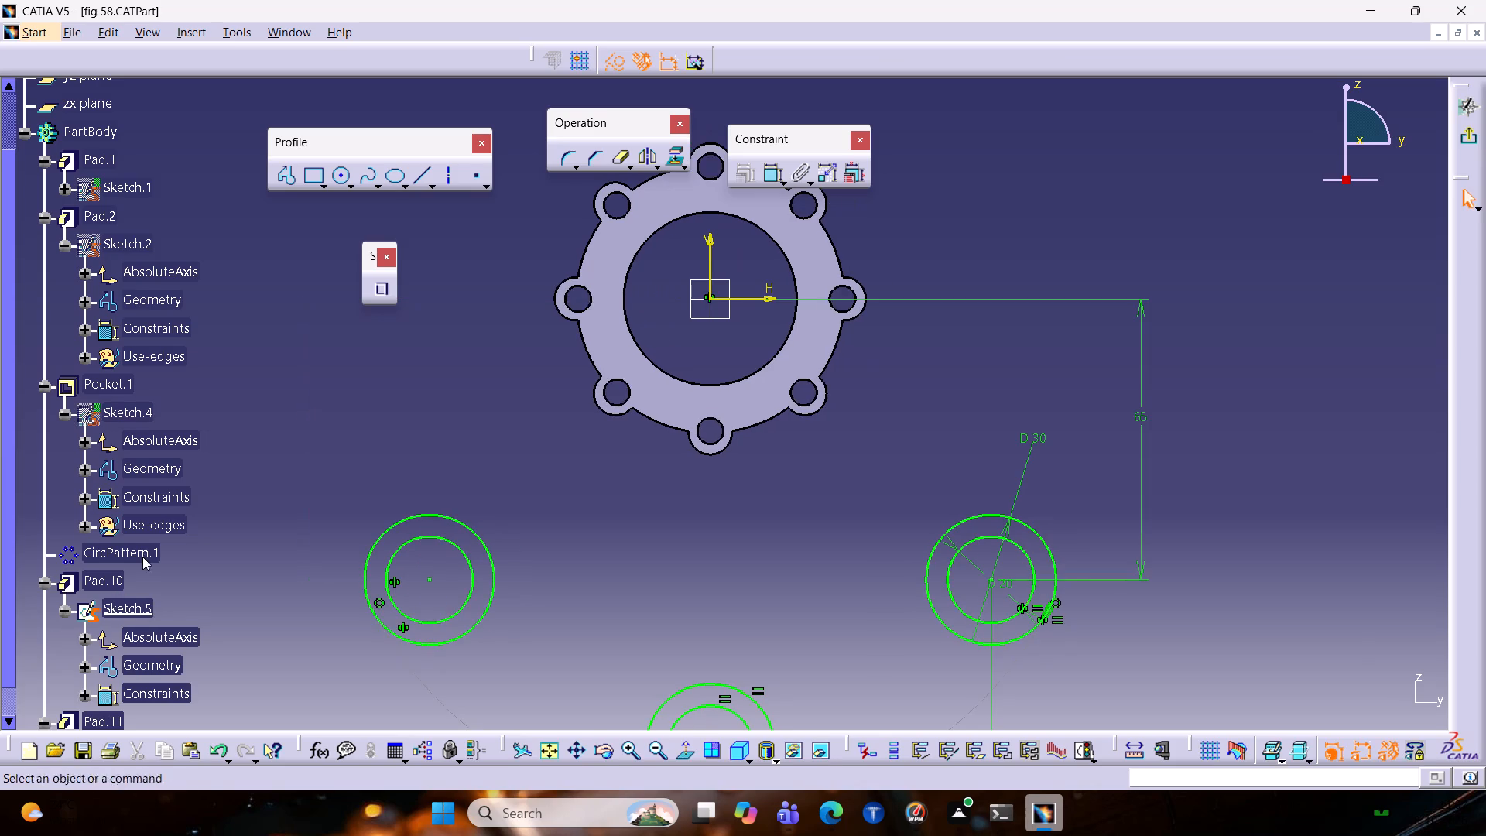
middle_drag(221, 558, 247, 475)
middle_click(265, 431)
middle_drag(280, 558, 282, 429)
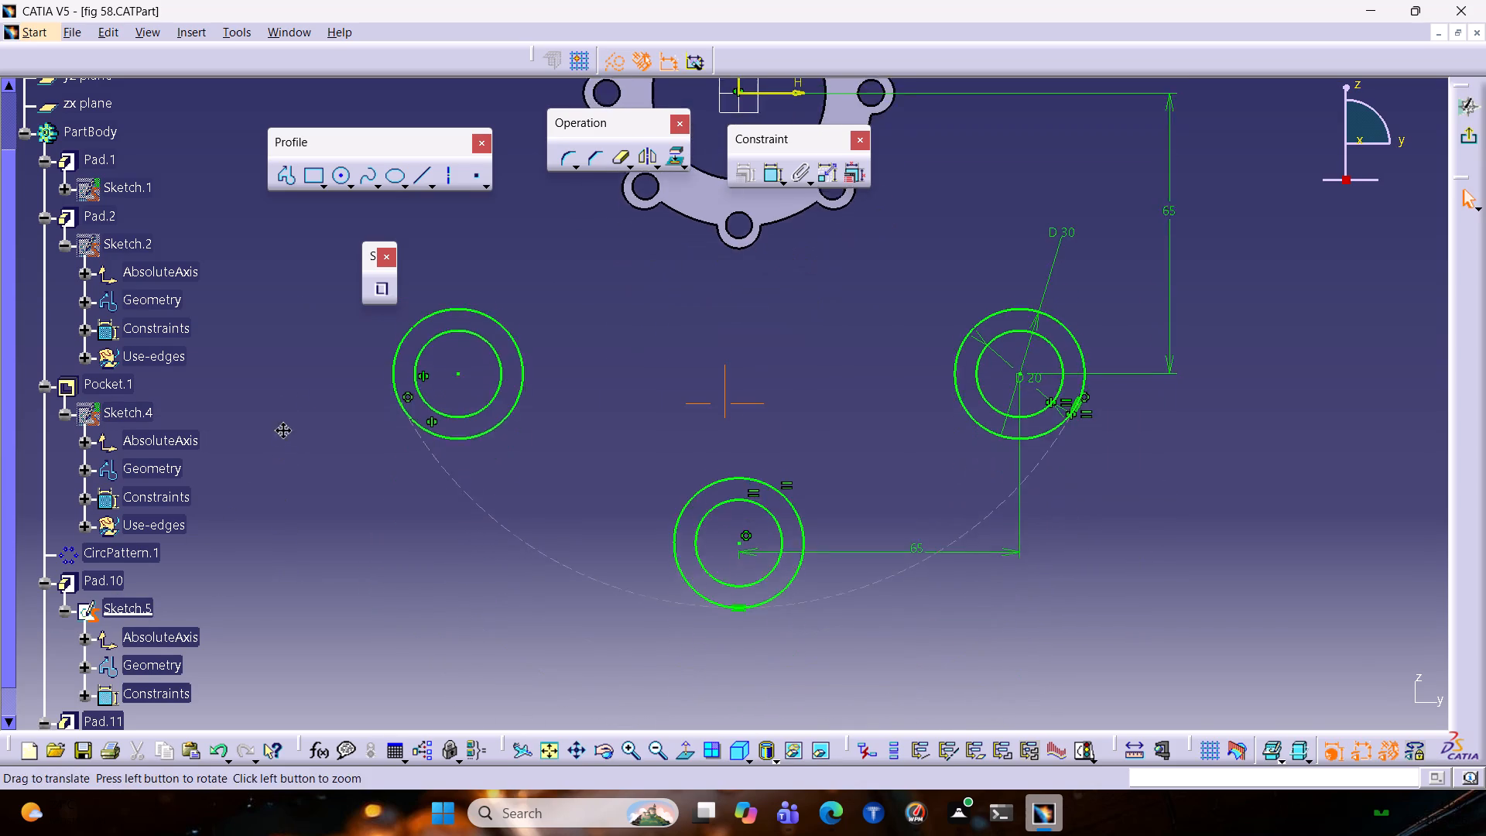
middle_drag(282, 429, 296, 379)
scroll(156, 645, down, 4)
click(139, 495)
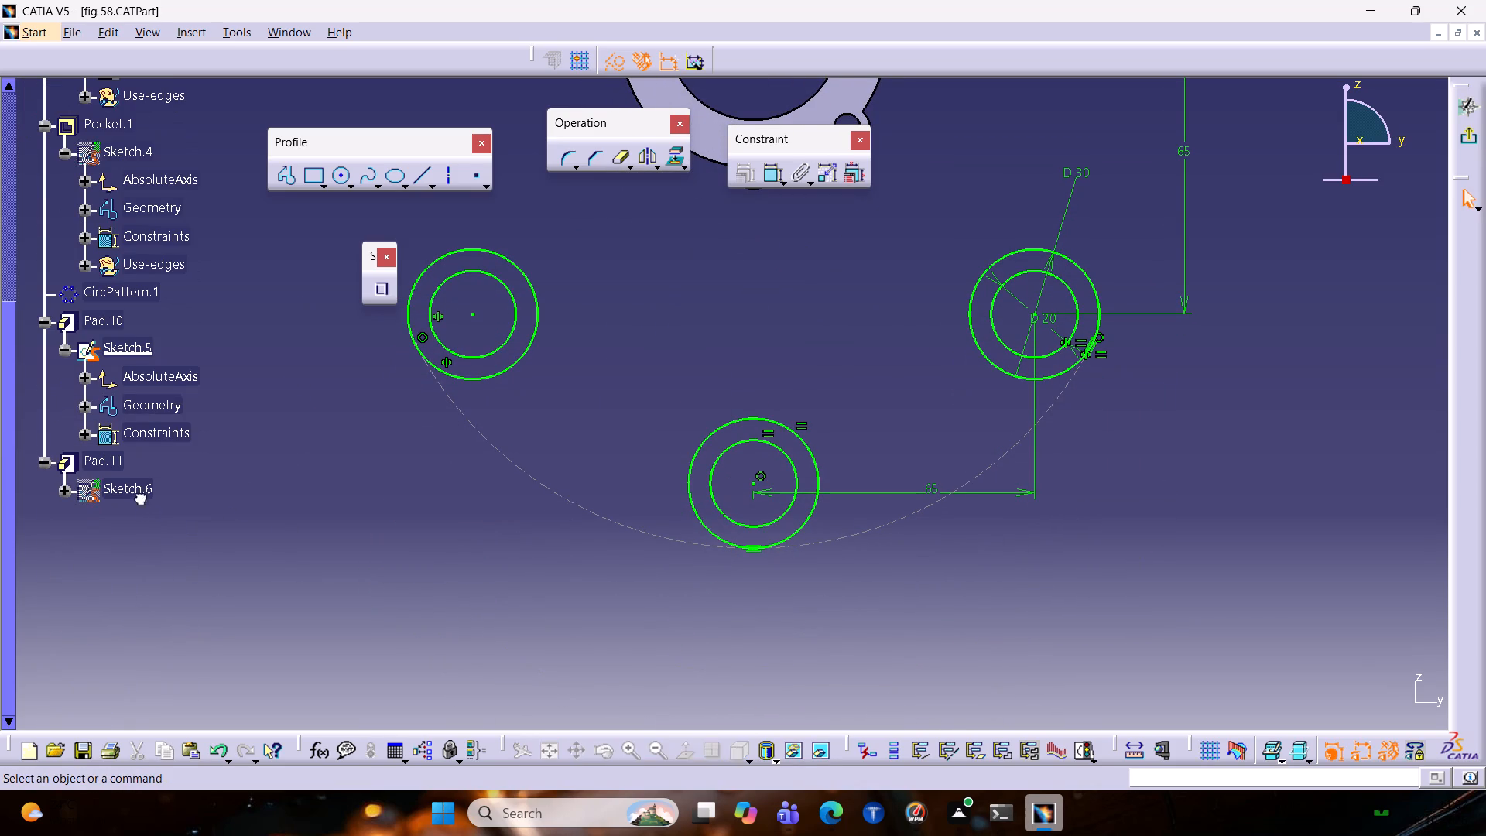
double_click(138, 495)
double_click(141, 491)
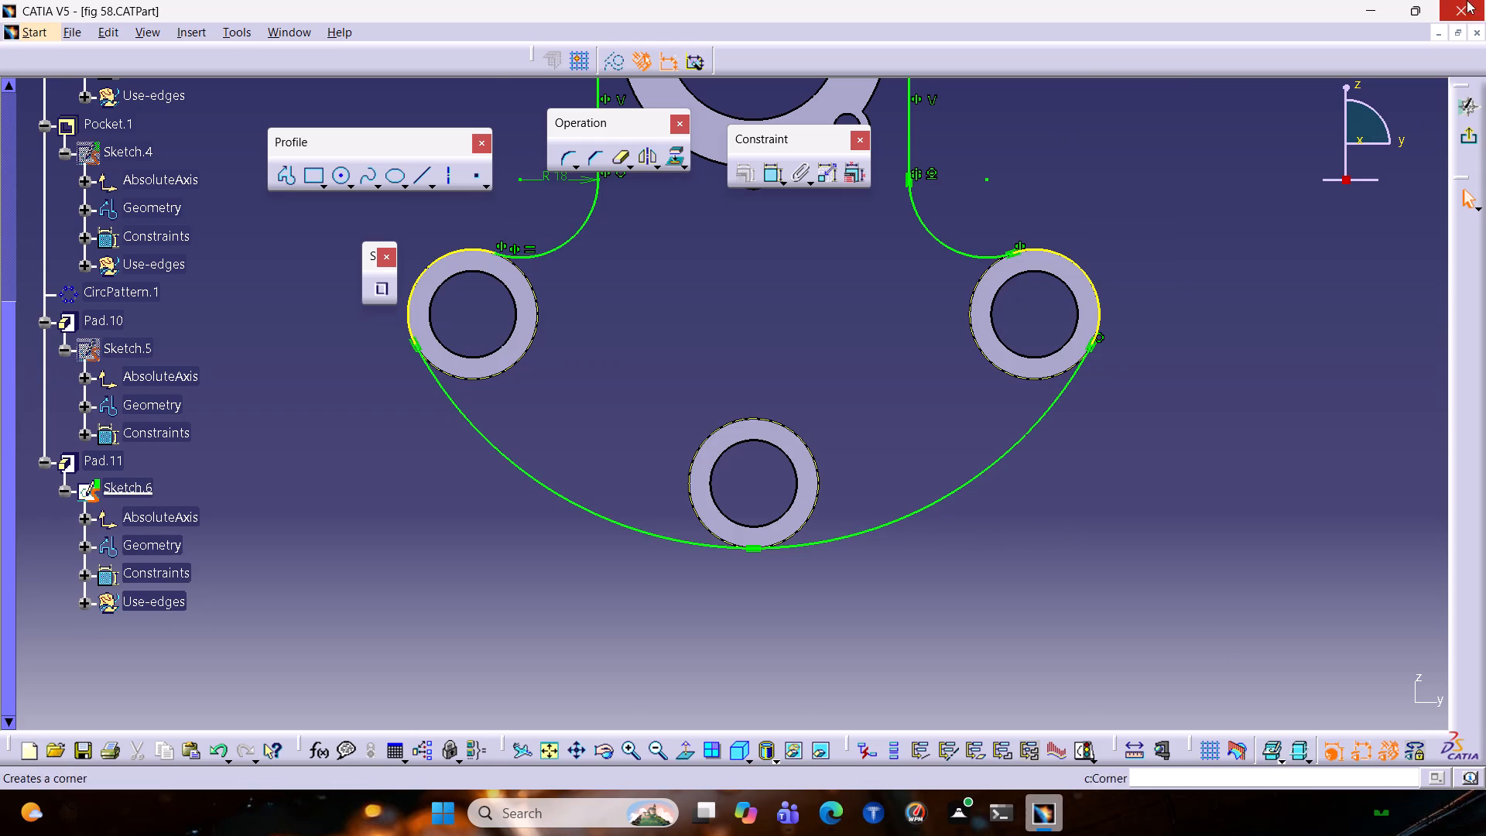
Minimize the fig 58 document window and bring the Product1 window to the front.
click(1444, 29)
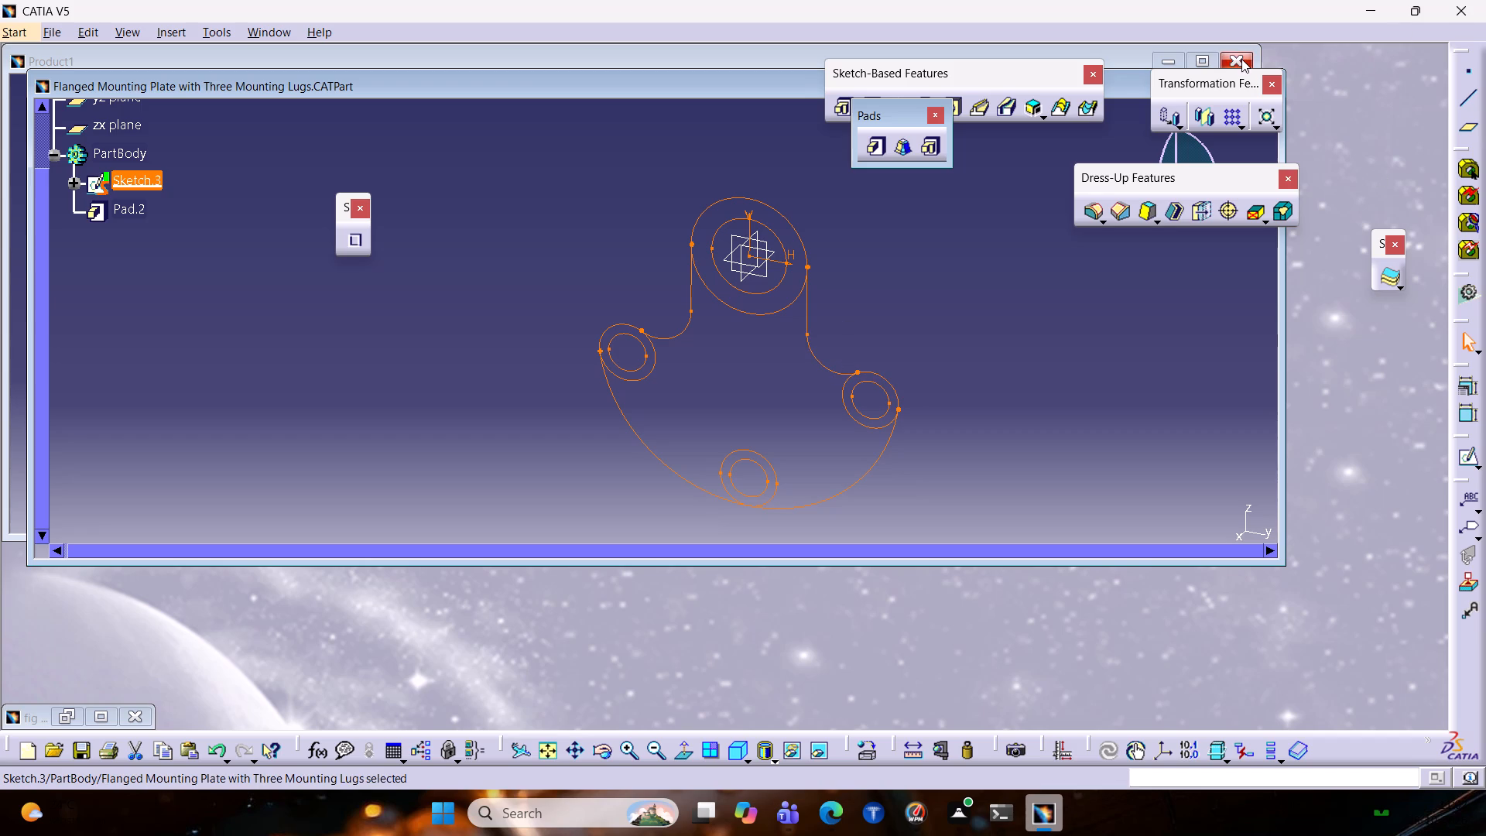
click(1197, 60)
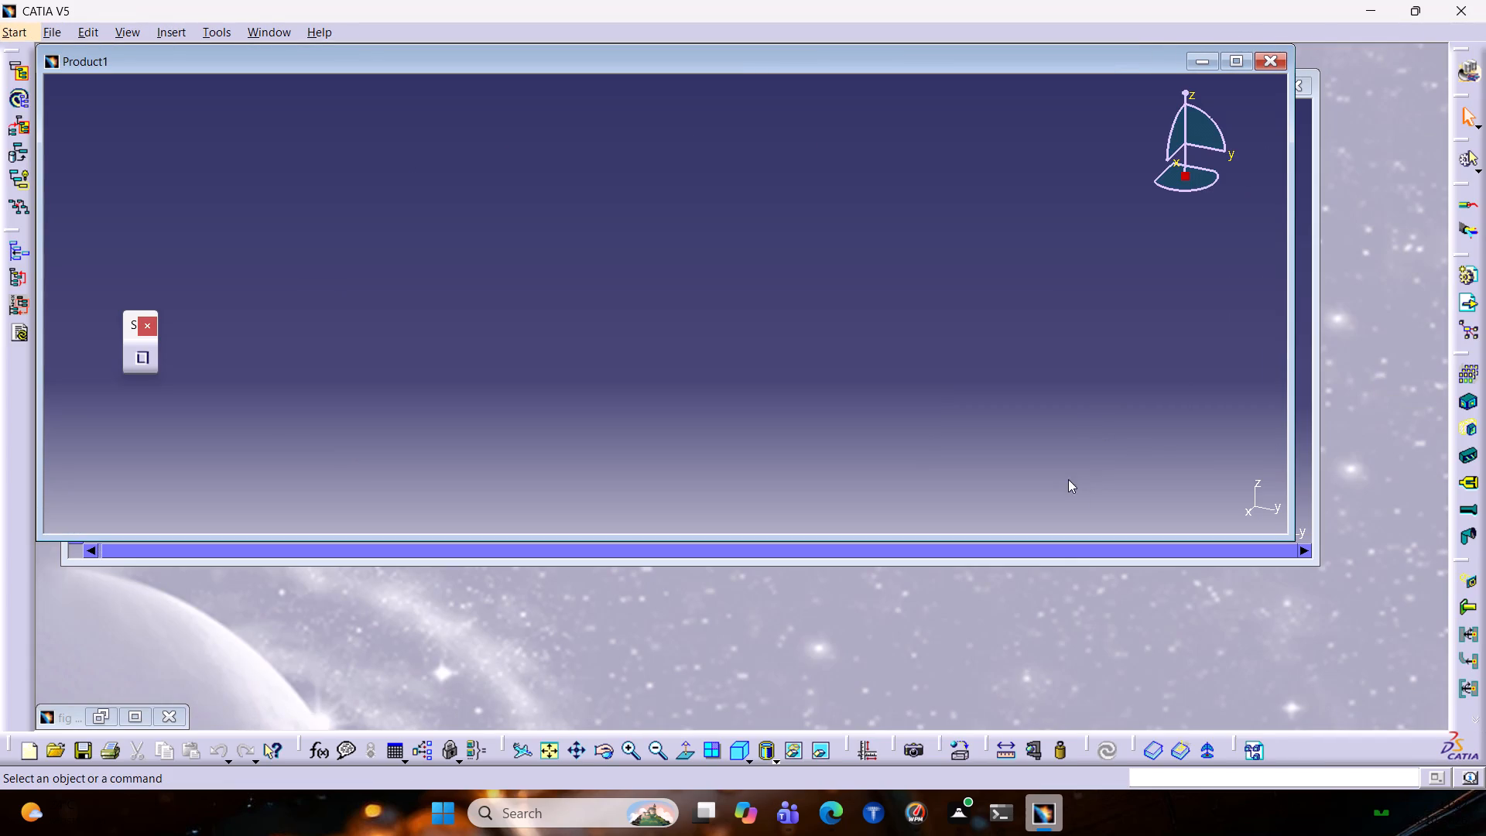
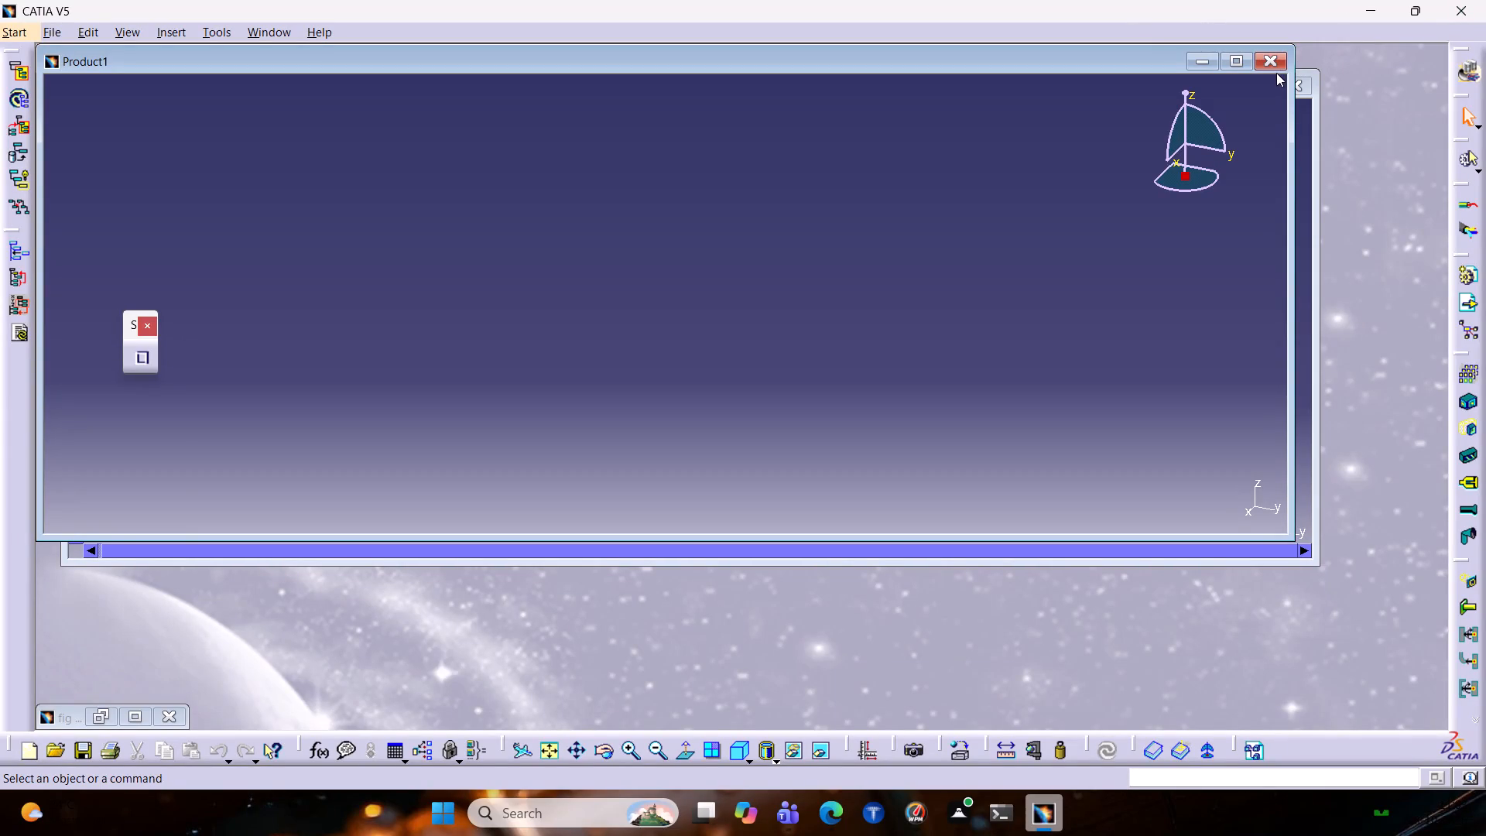
Close the Product1 window, keep the Flanged Mounting Plate with Three Mounting Lugs part open and maximize its window.
click(1275, 64)
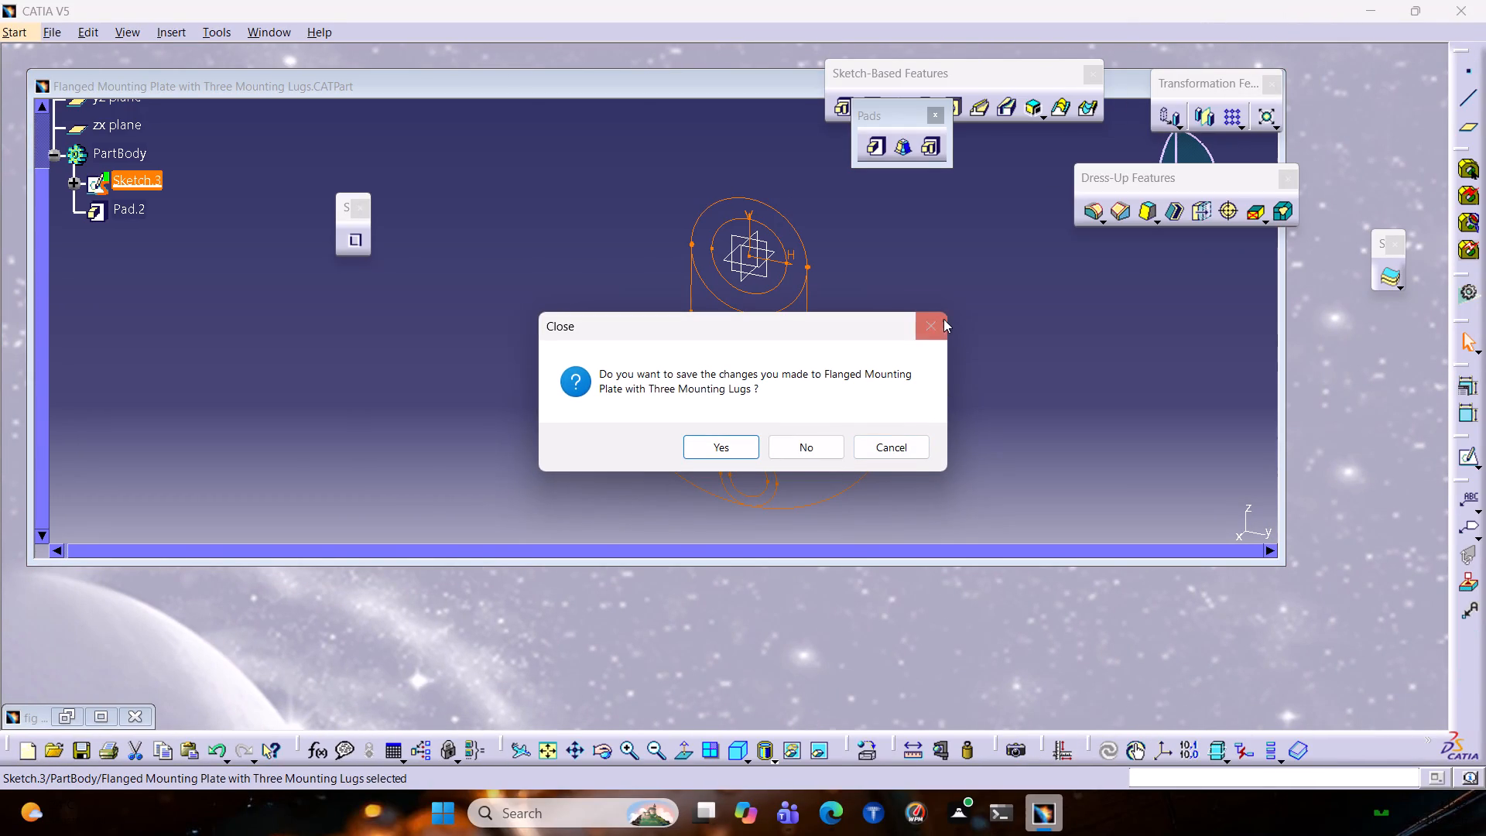
click(941, 319)
drag(1113, 83, 1114, 244)
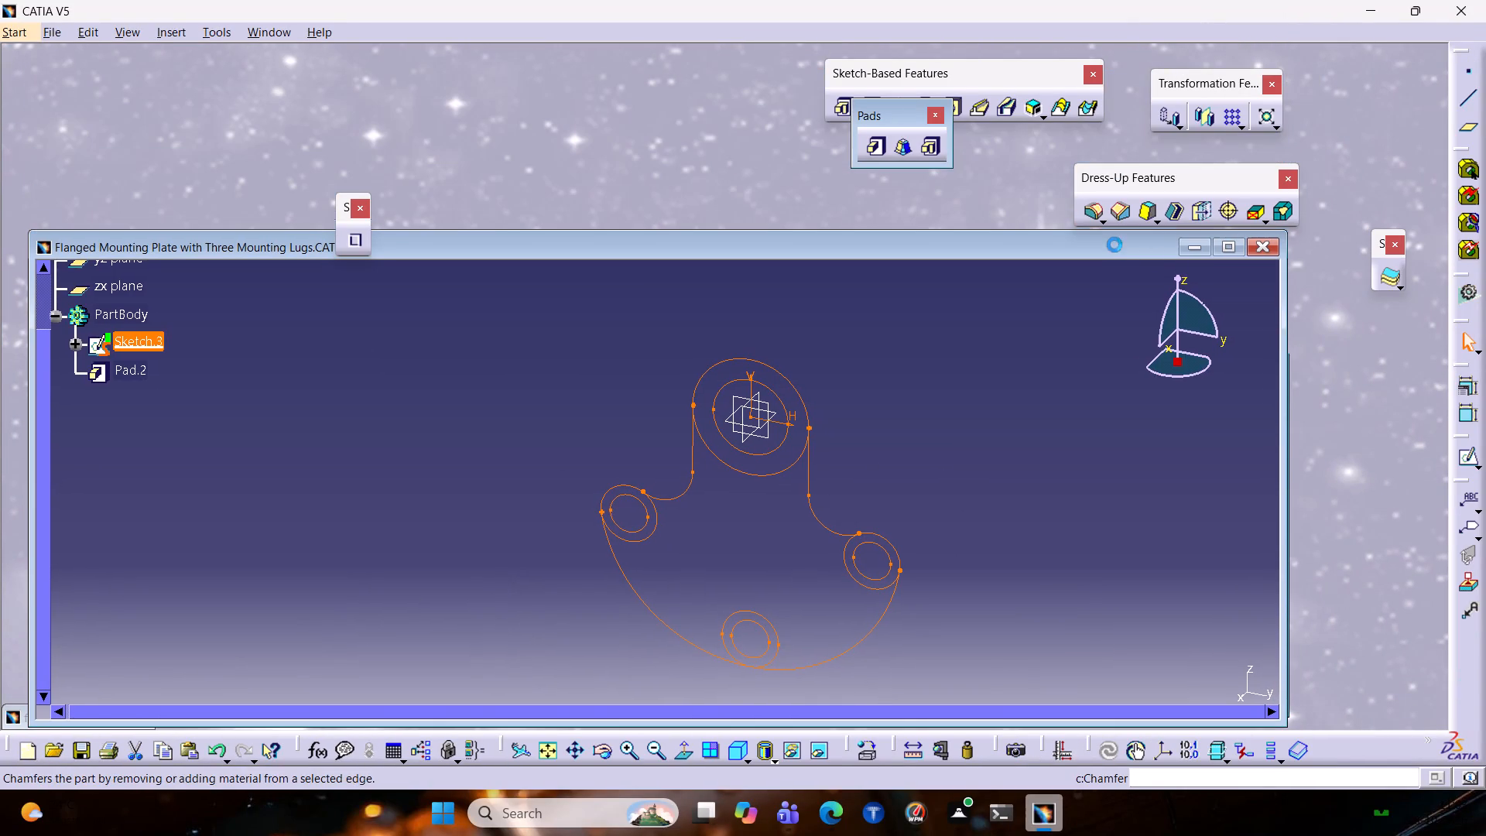
click(1233, 252)
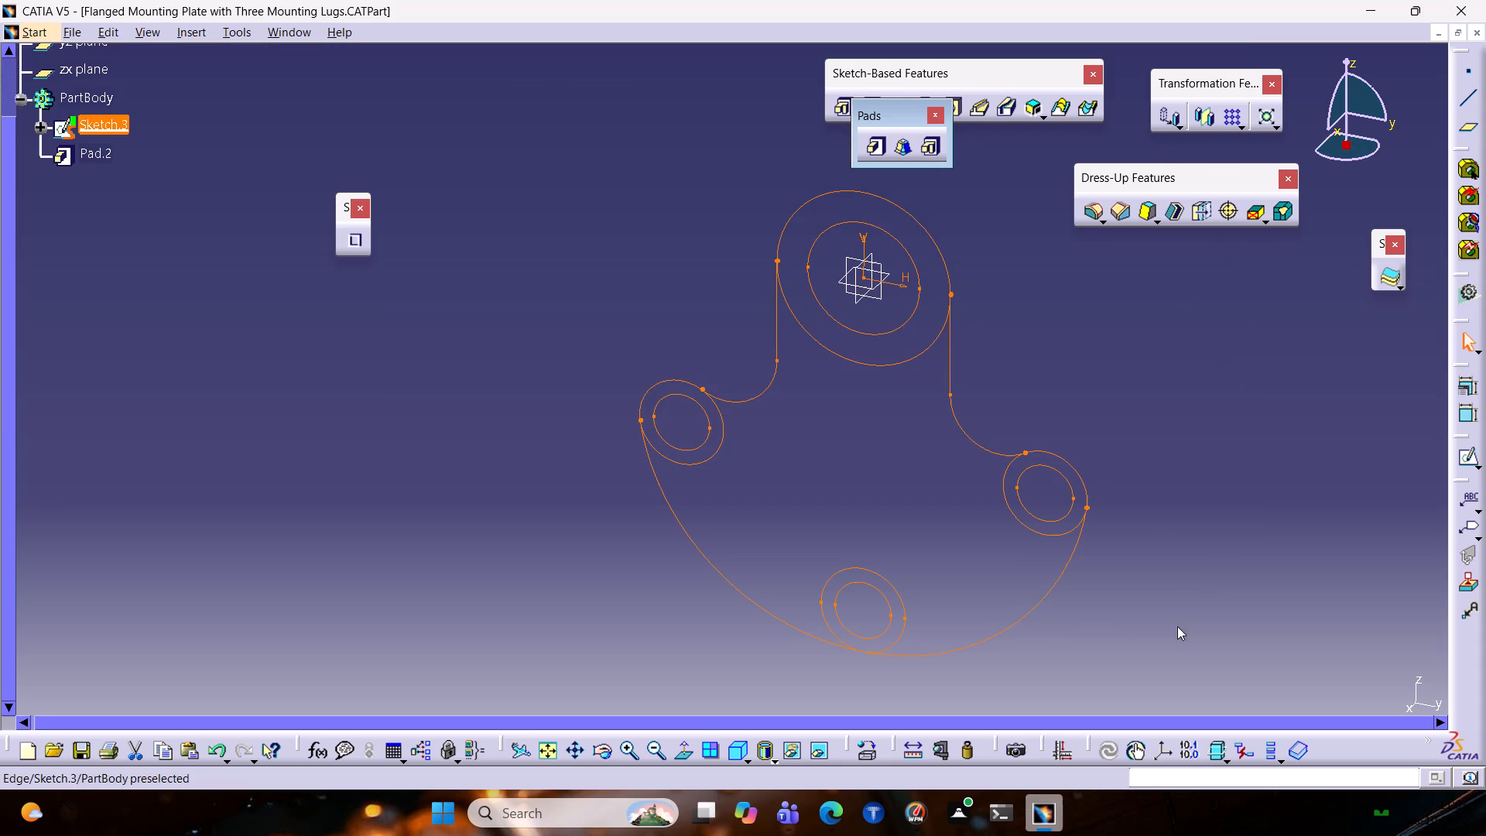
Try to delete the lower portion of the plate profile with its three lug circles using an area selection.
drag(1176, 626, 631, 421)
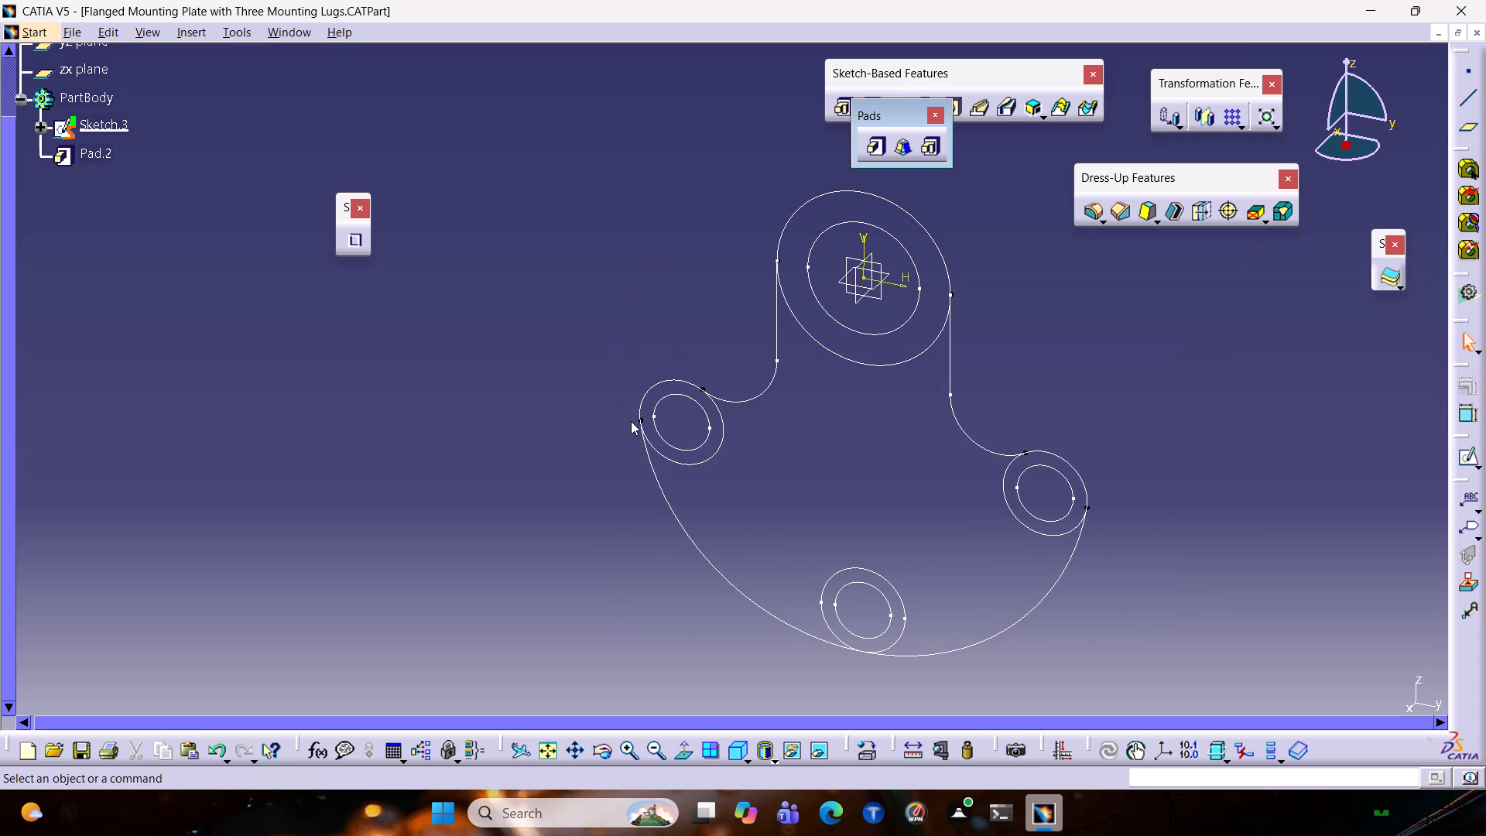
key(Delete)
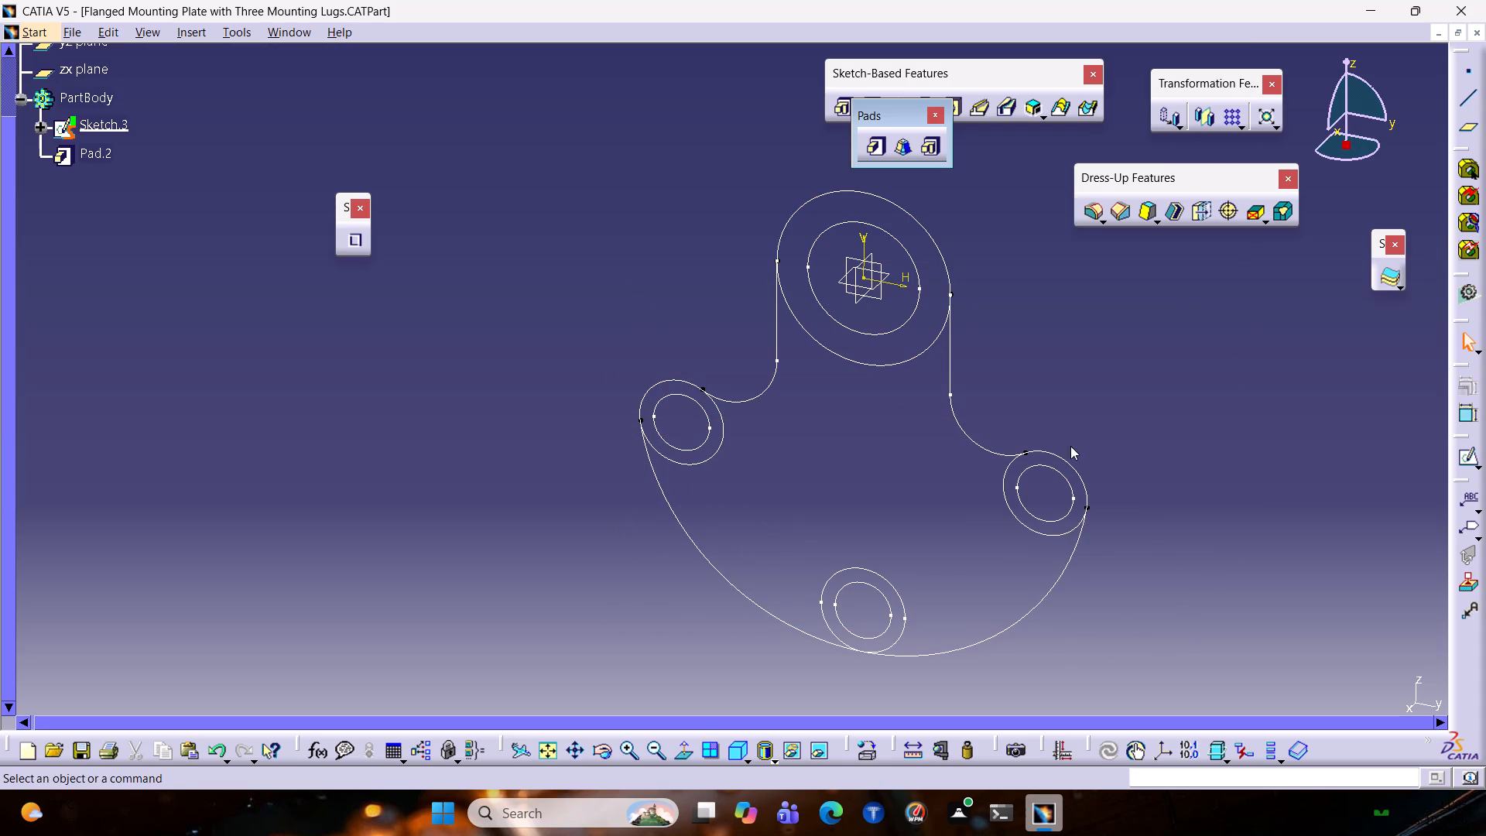
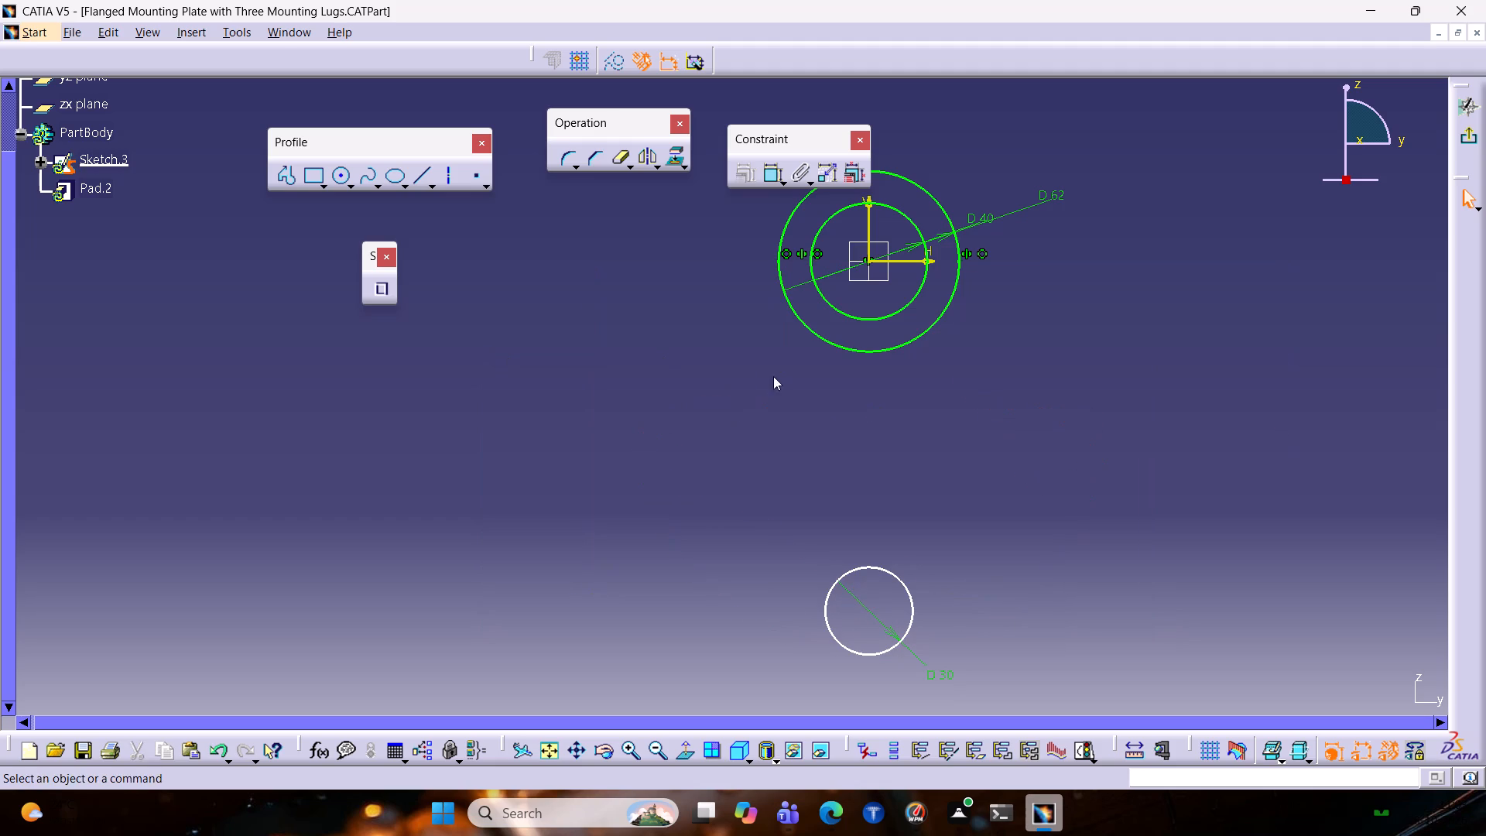
Delete the separate 30 mm circle below the two concentric circles, along with its diameter dimension.
drag(1049, 681, 685, 532)
key(Delete)
Select the inner 40 mm circle centred on the sketch origin.
click(922, 290)
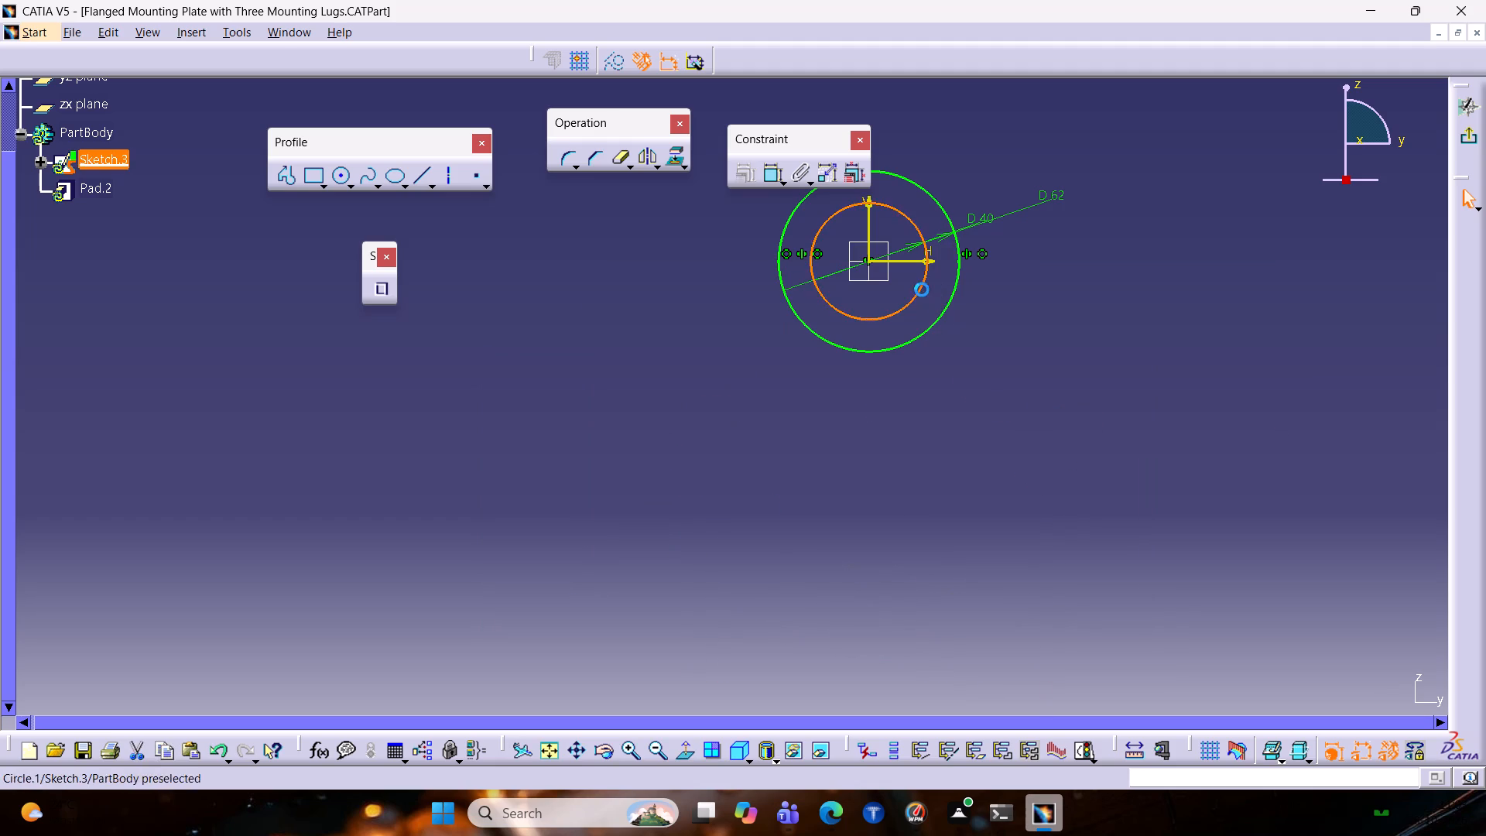
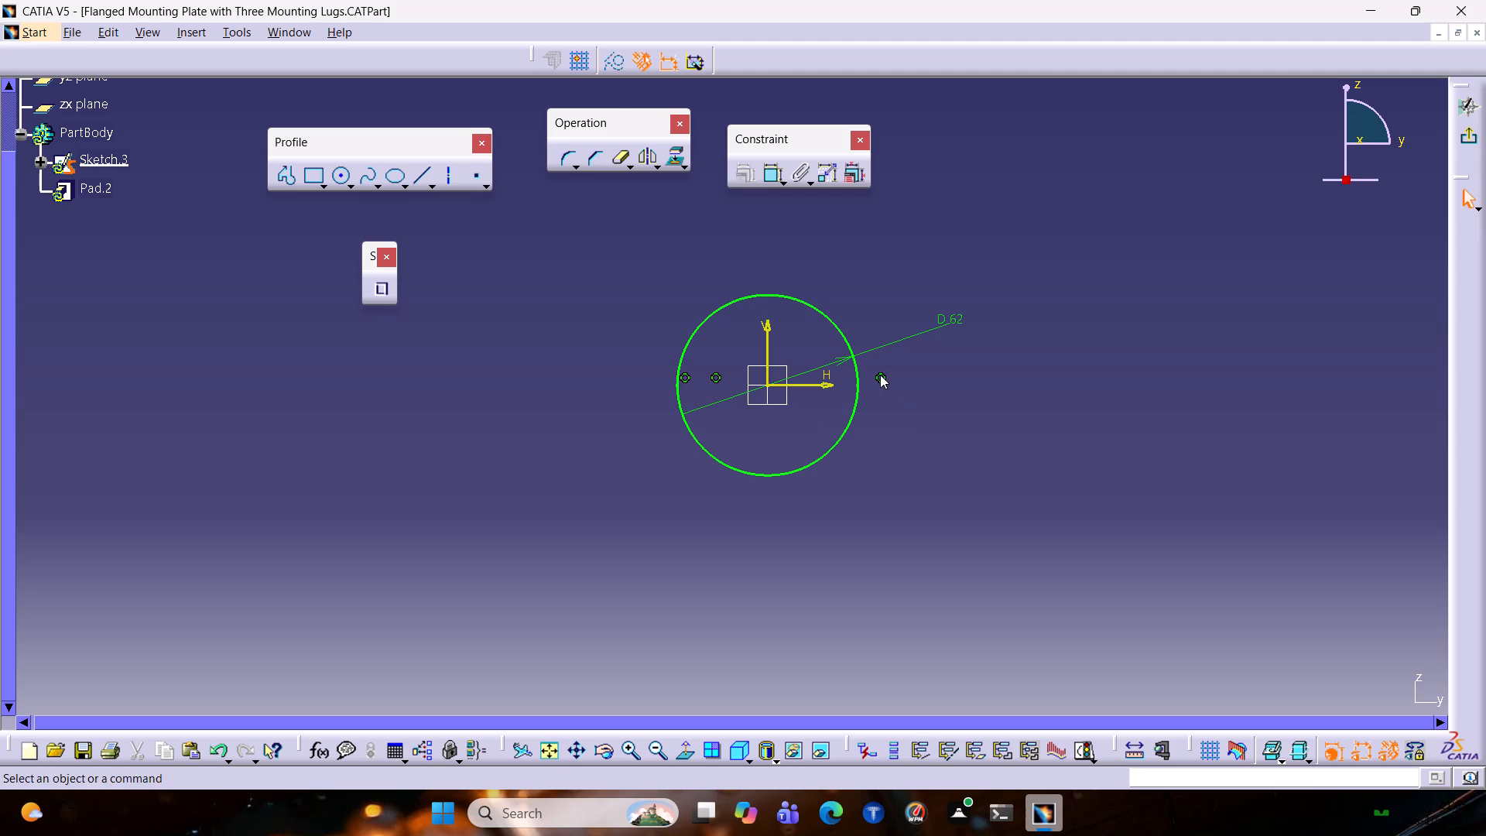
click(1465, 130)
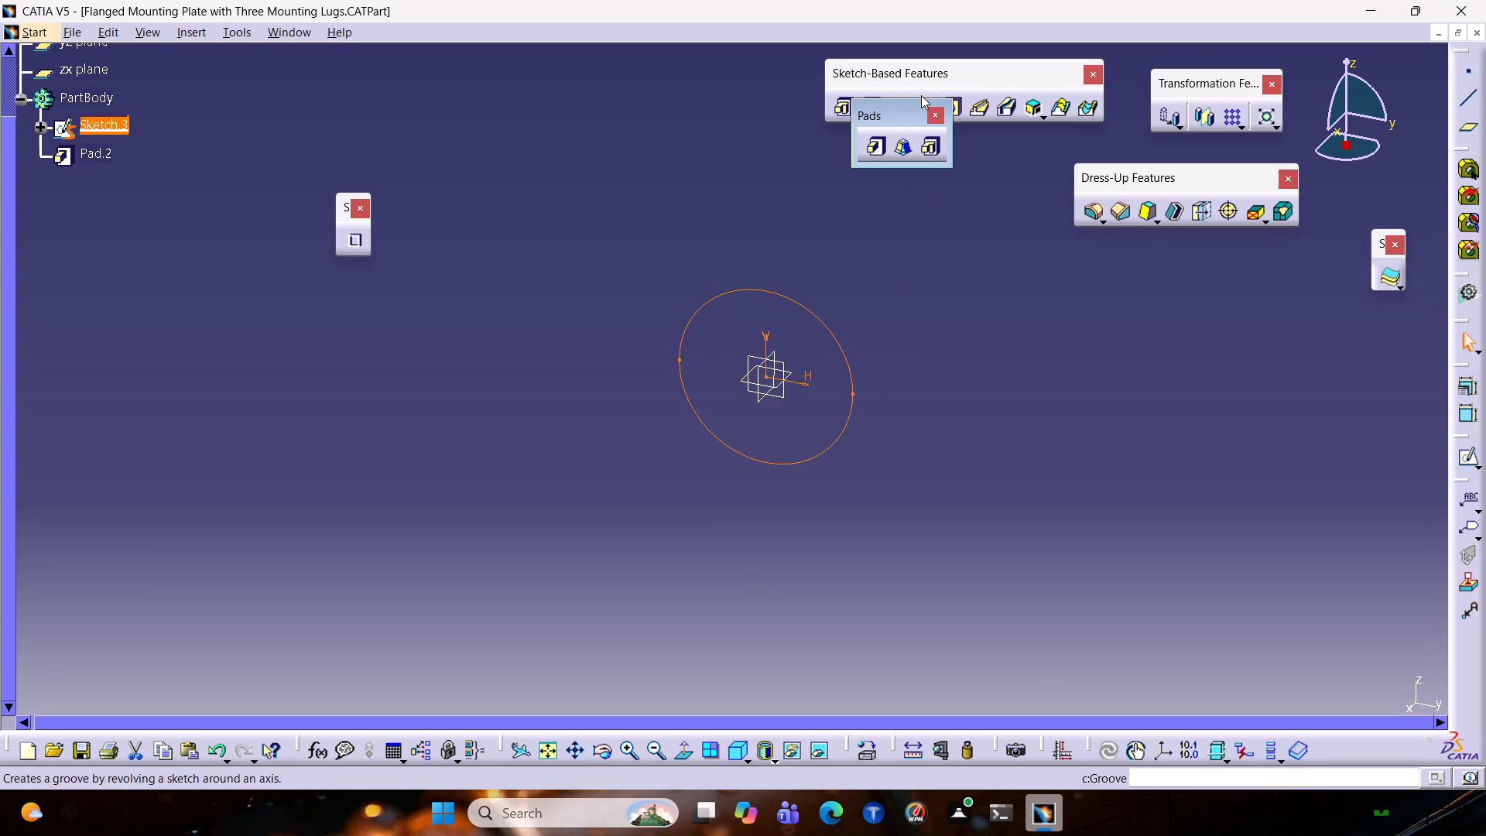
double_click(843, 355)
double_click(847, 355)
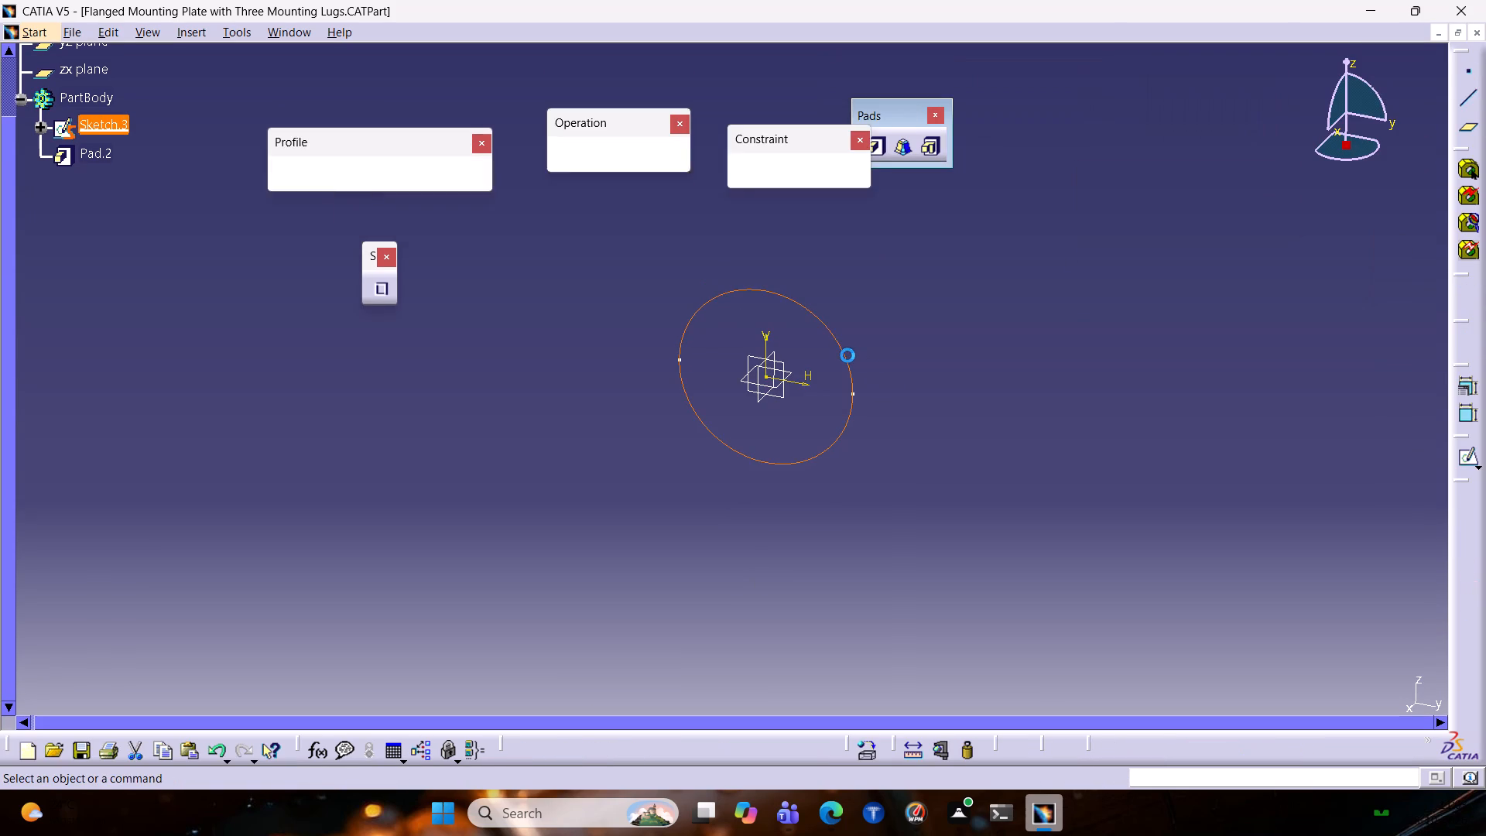
Draw a circle centred on the sketch origin inside the 62 mm circle and dimension its diameter to 40 mm.
click(335, 180)
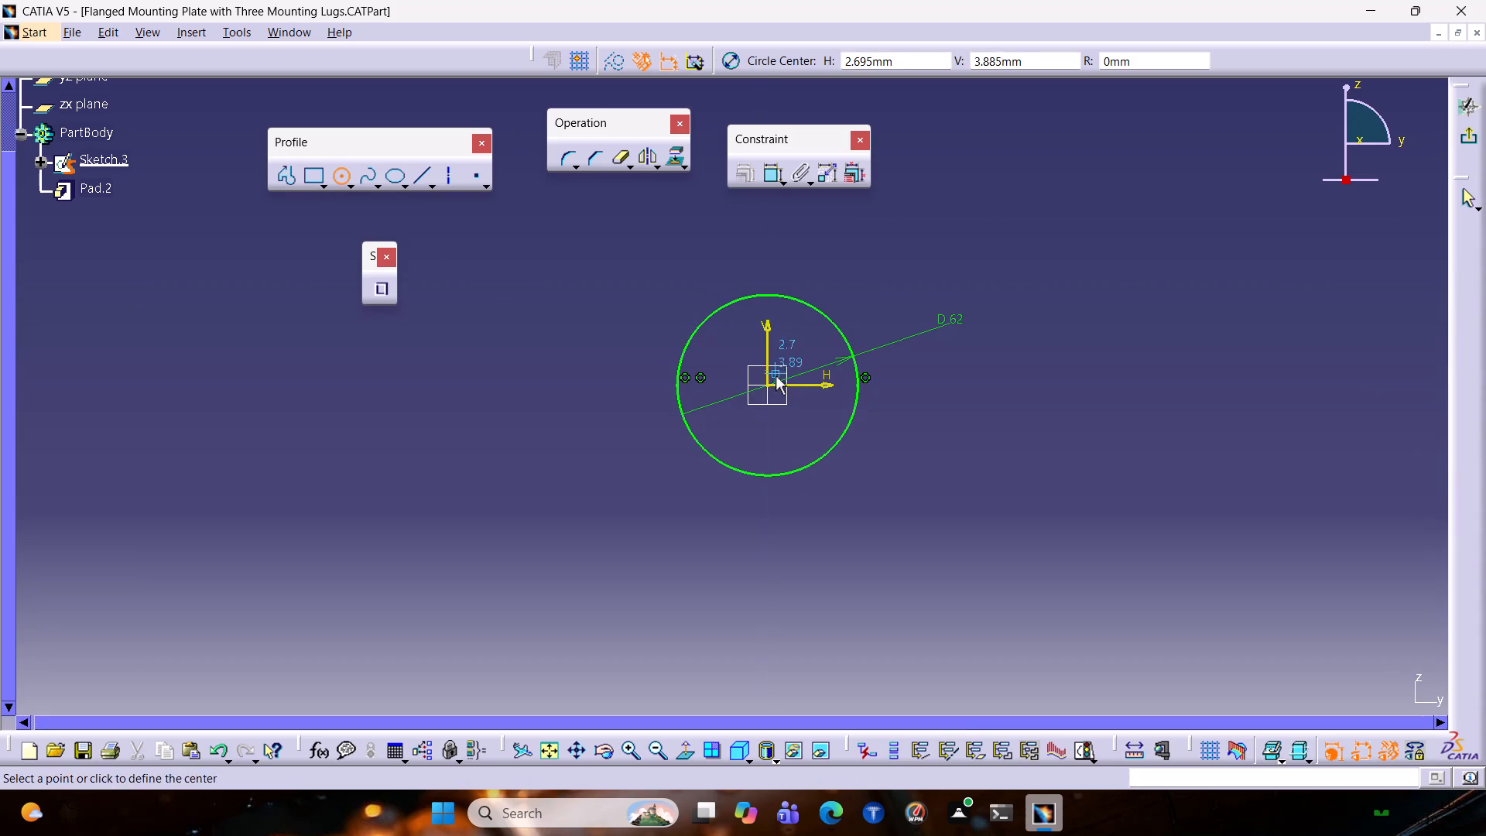
click(769, 387)
click(799, 425)
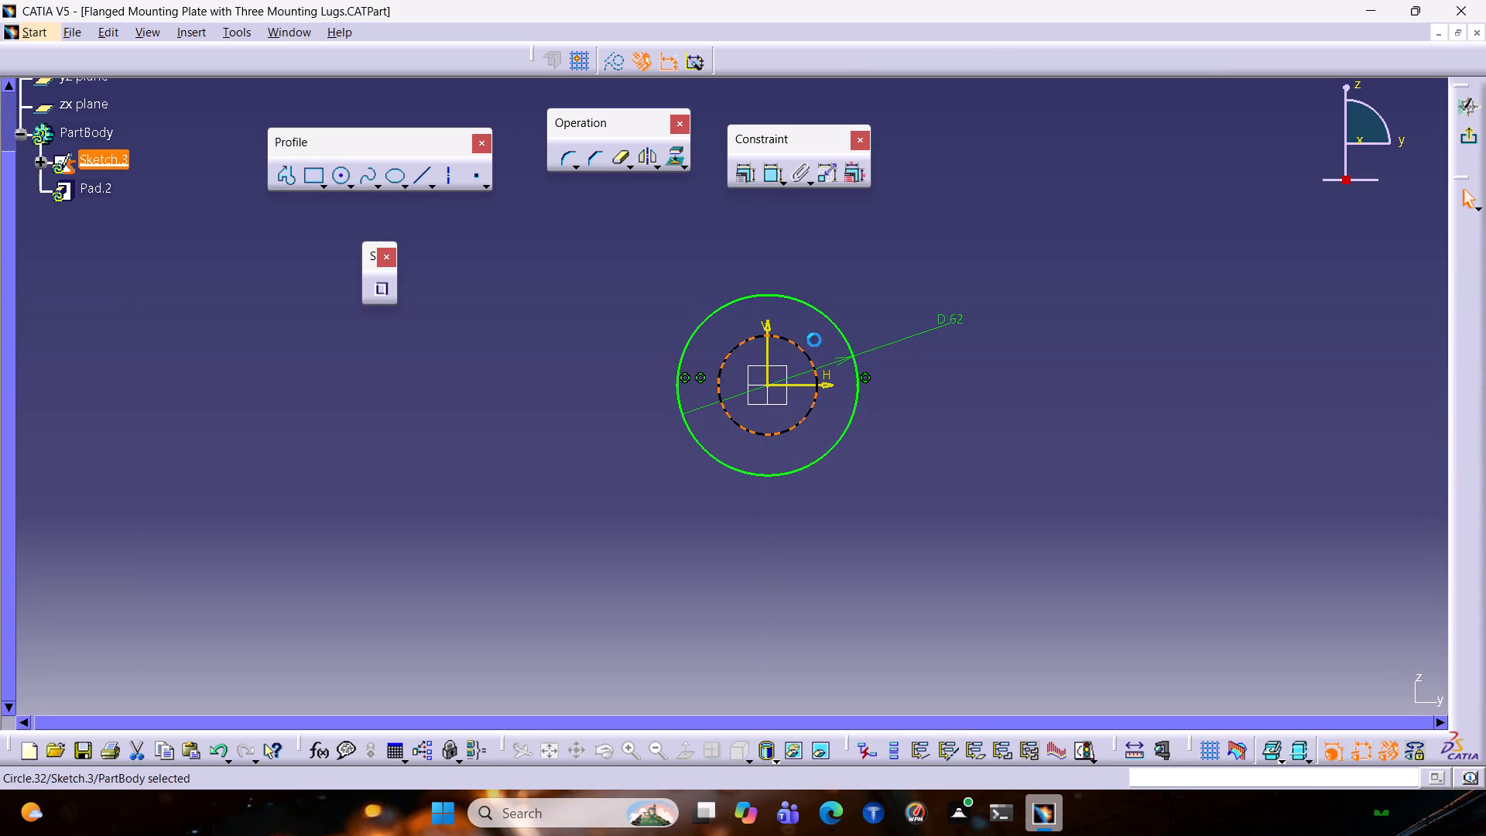
click(772, 180)
click(865, 313)
click(875, 304)
triple_click(874, 309)
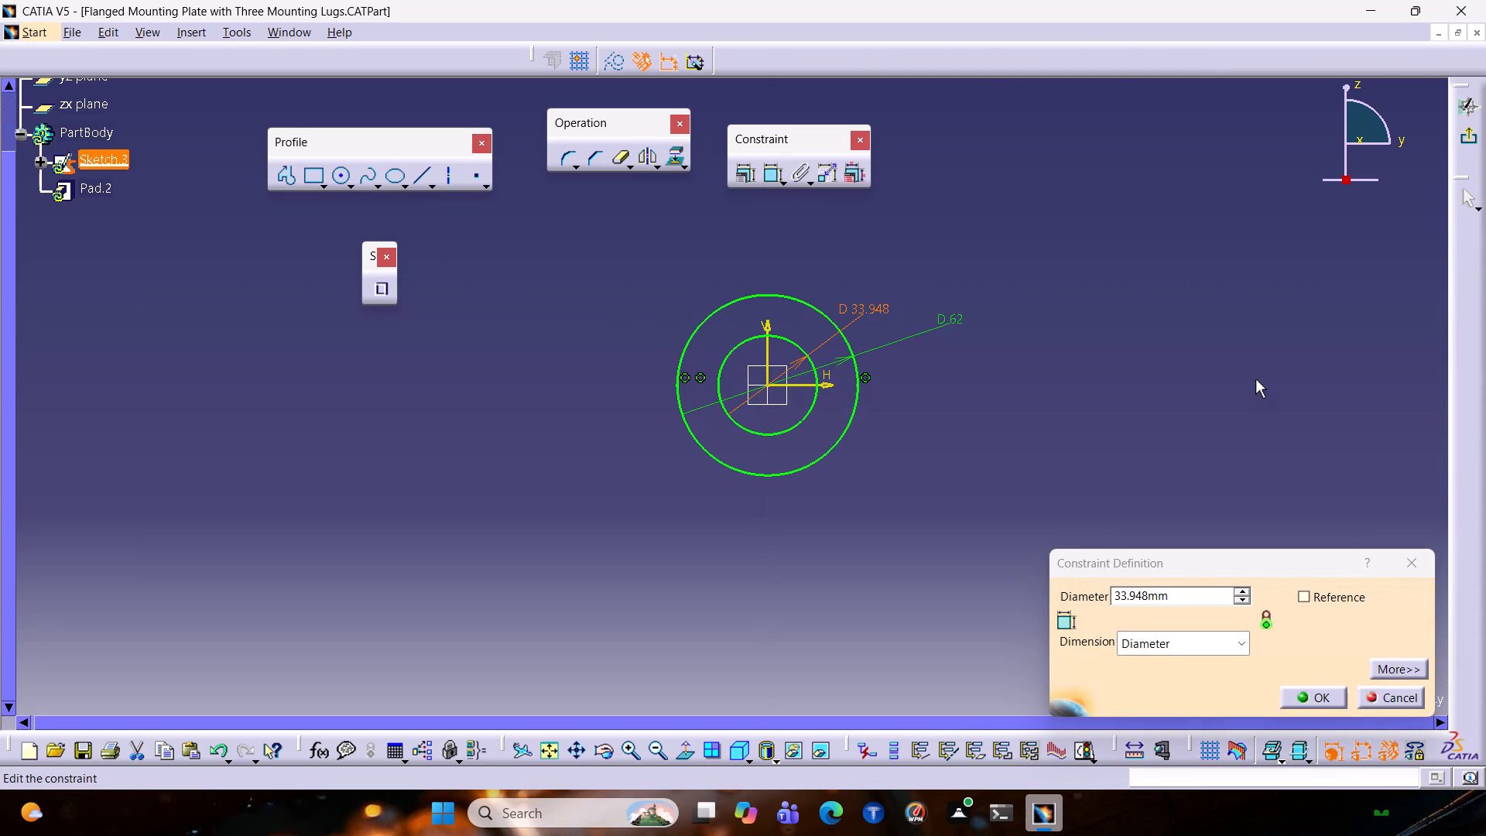
drag(1182, 595, 1049, 601)
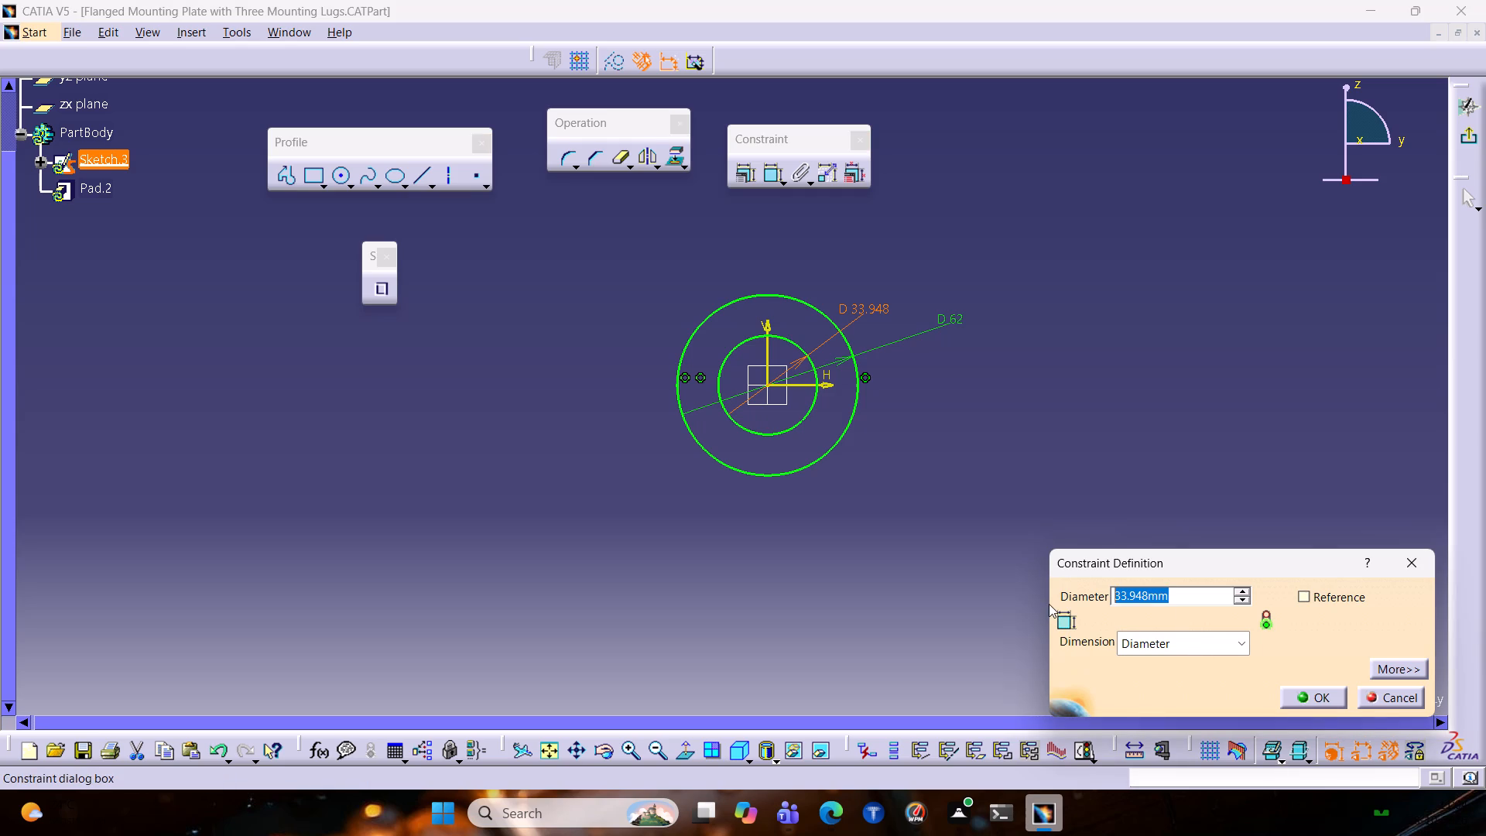
key(4)
key(0)
key(Return)
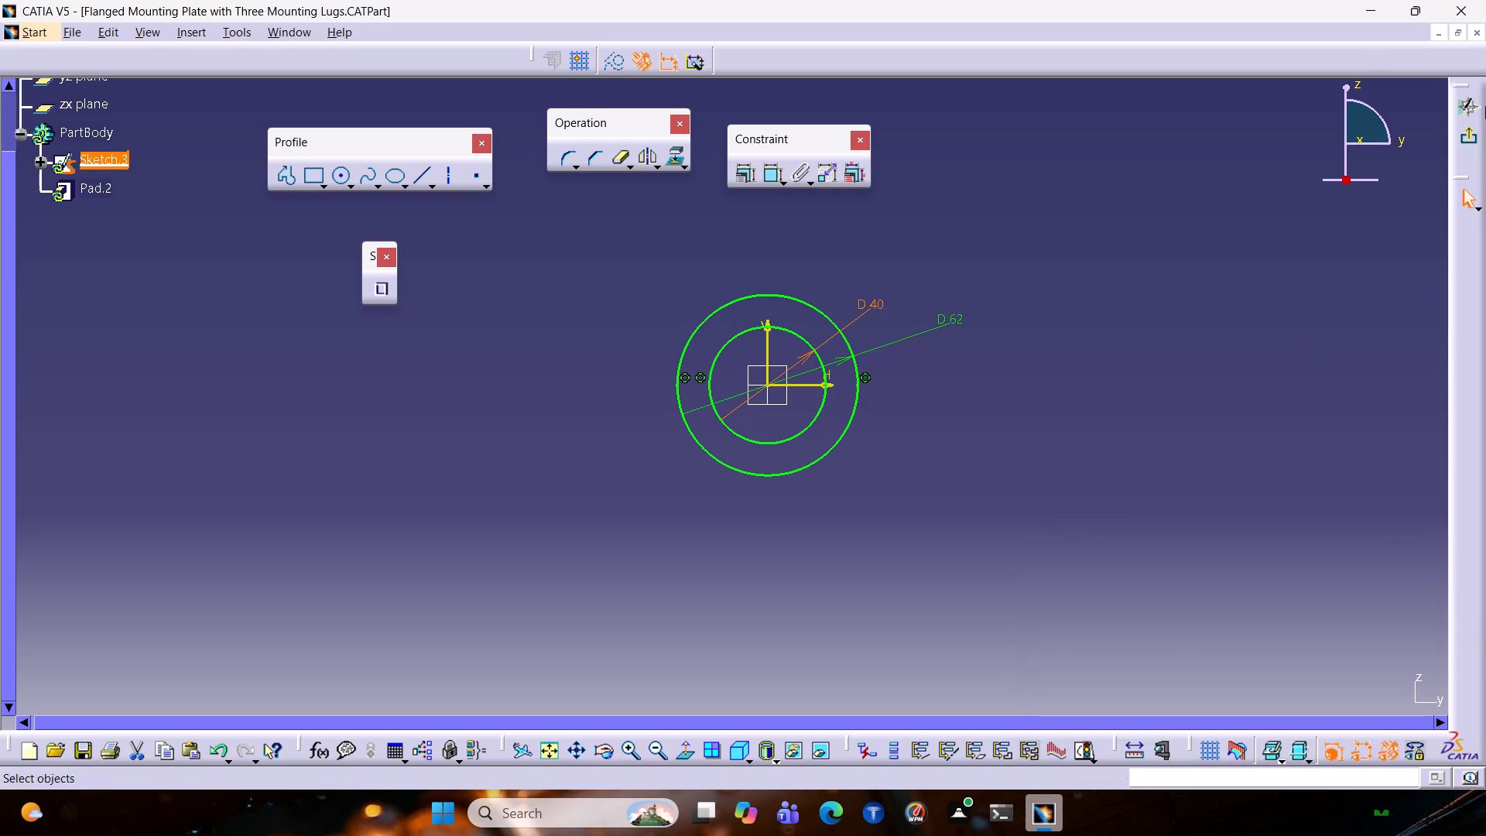
Leave the sketch and pad the two concentric circles with a length of 32/2 mm and mirrored extent.
click(1467, 132)
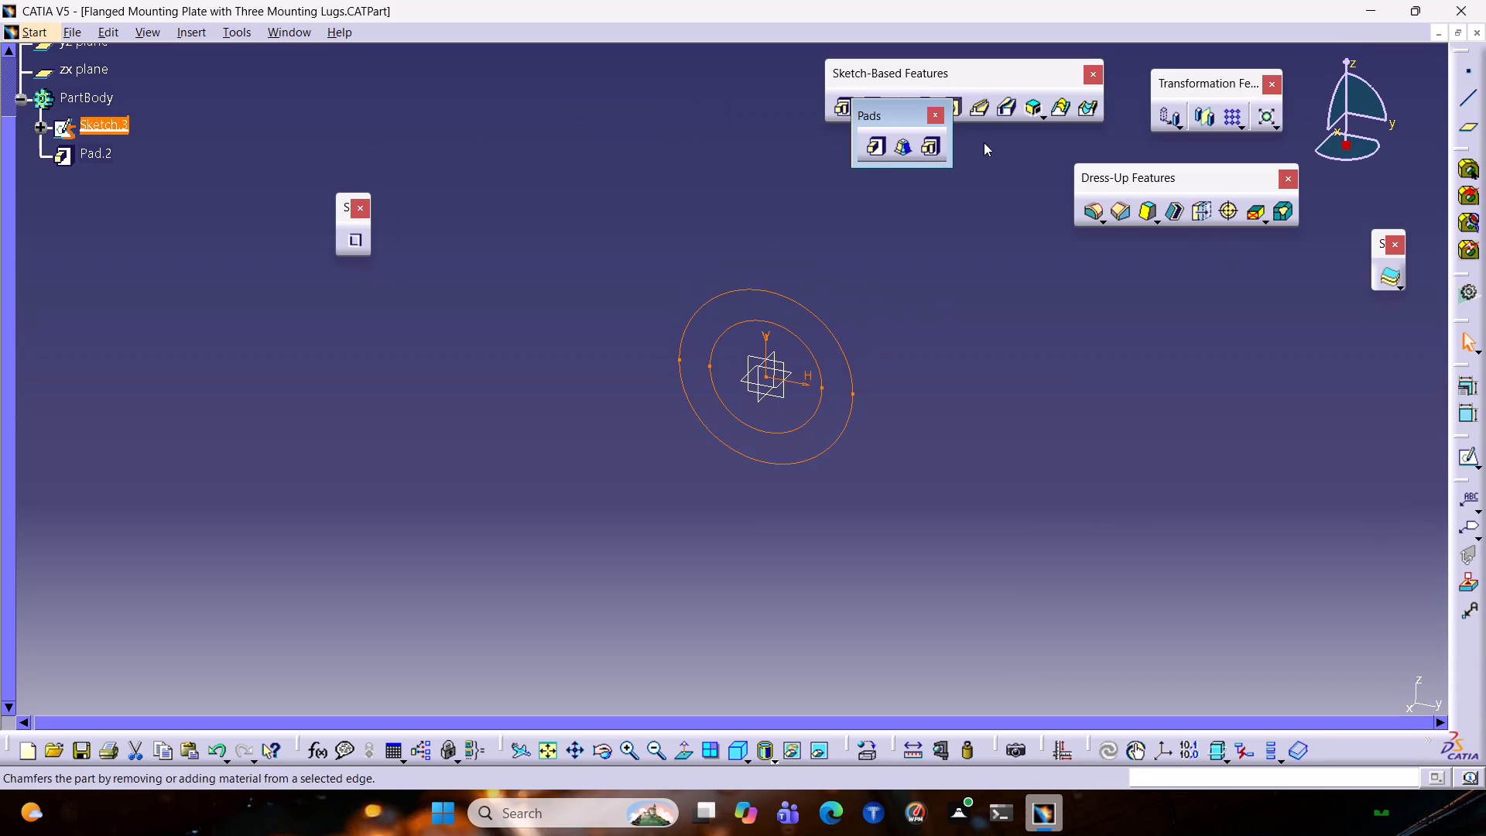
click(867, 152)
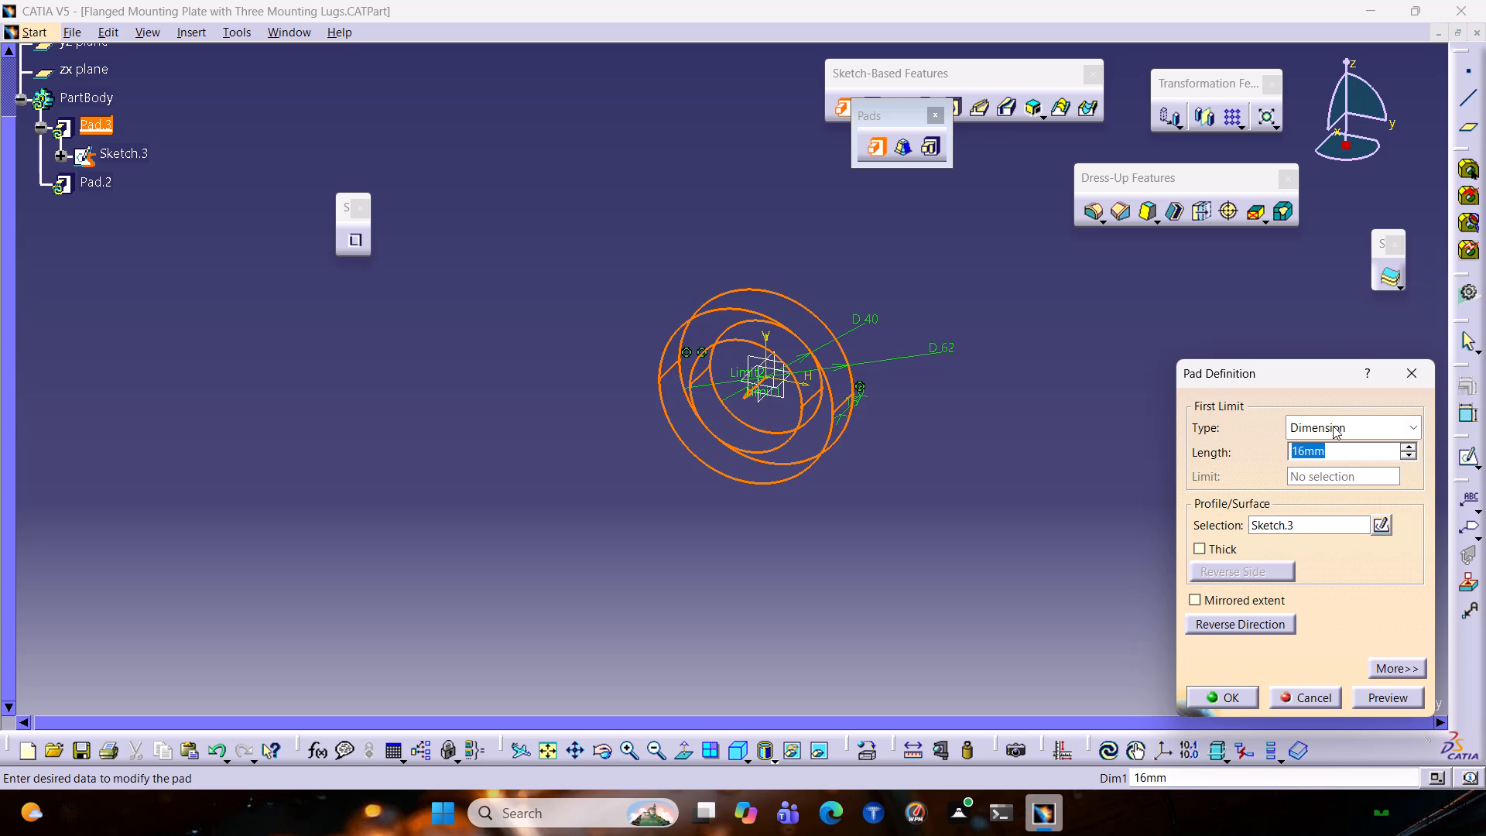
click(1239, 597)
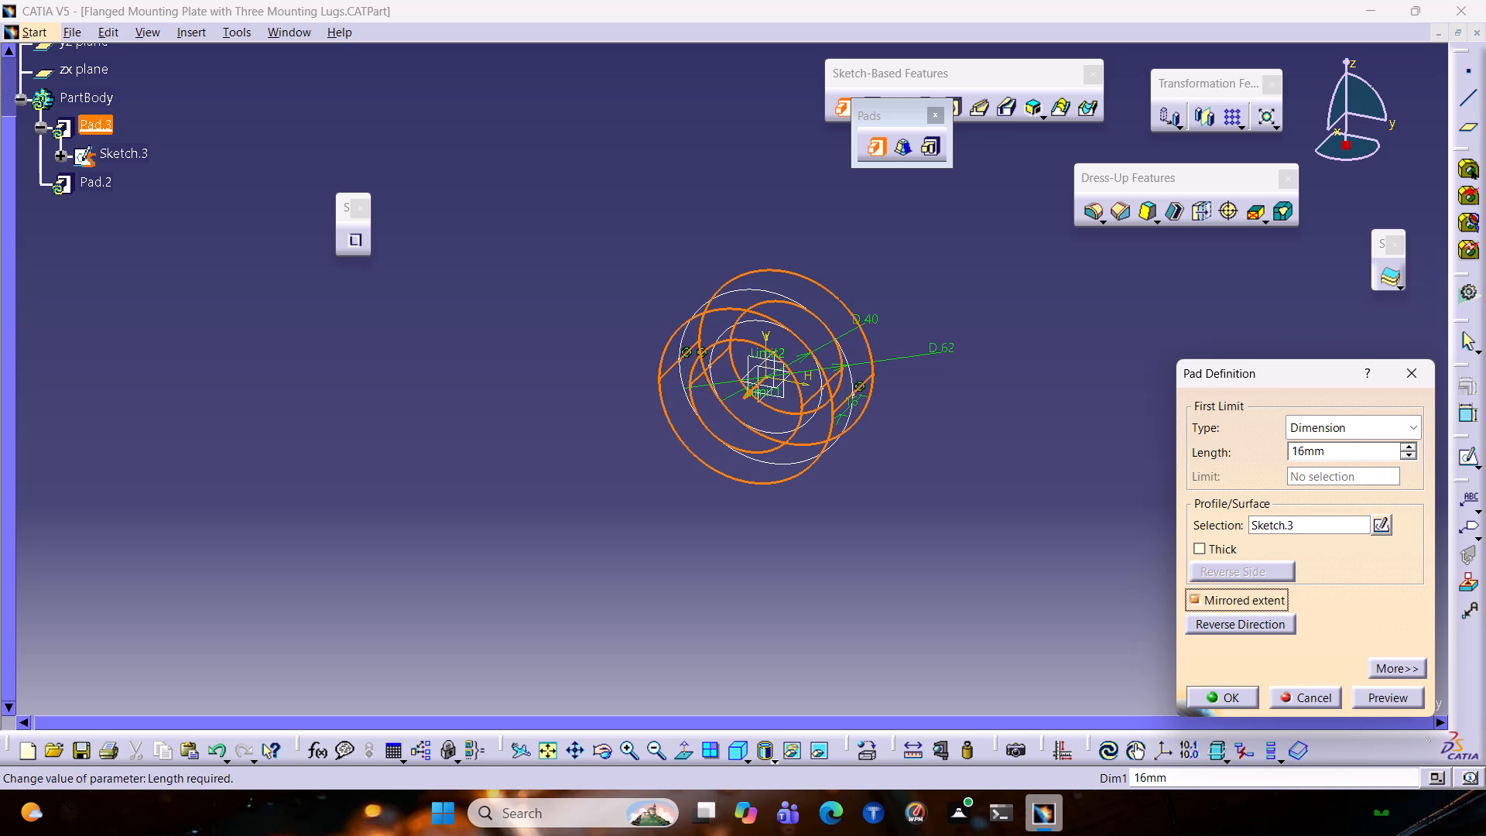
drag(1344, 454, 1233, 464)
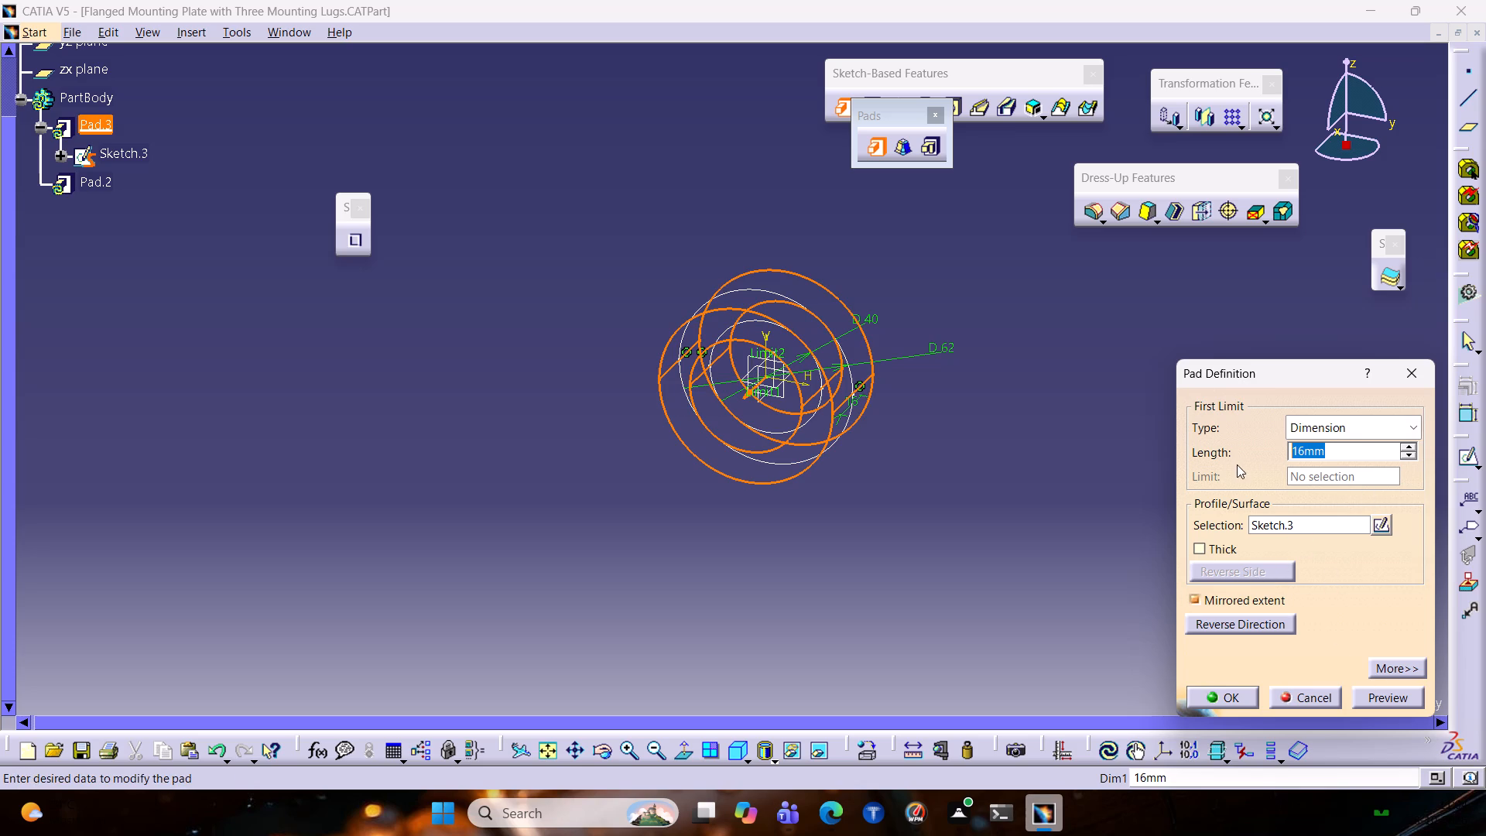
text(32/2)
scroll(1485, 0, down, 1)
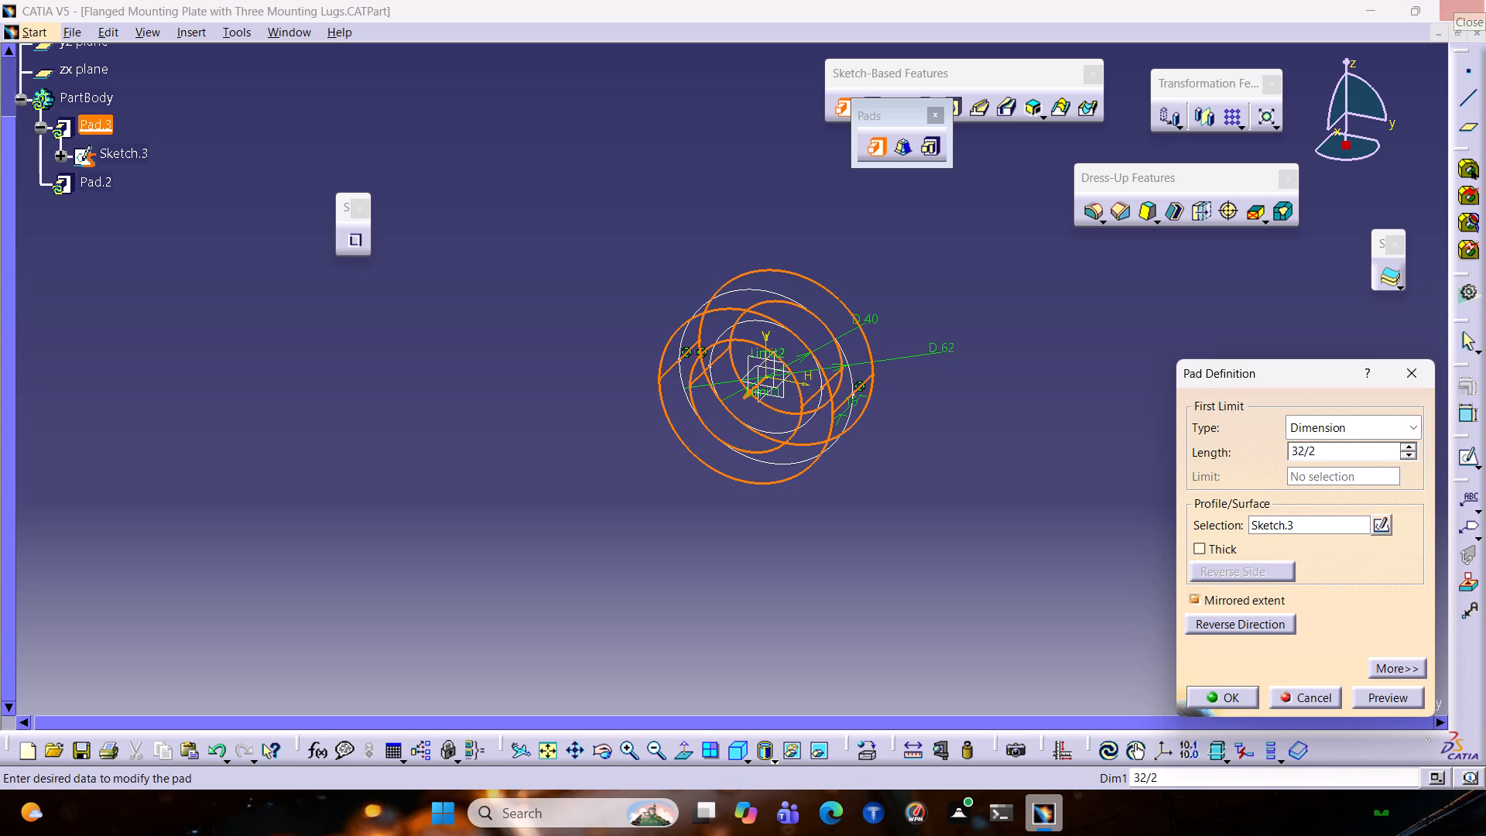
click(1404, 697)
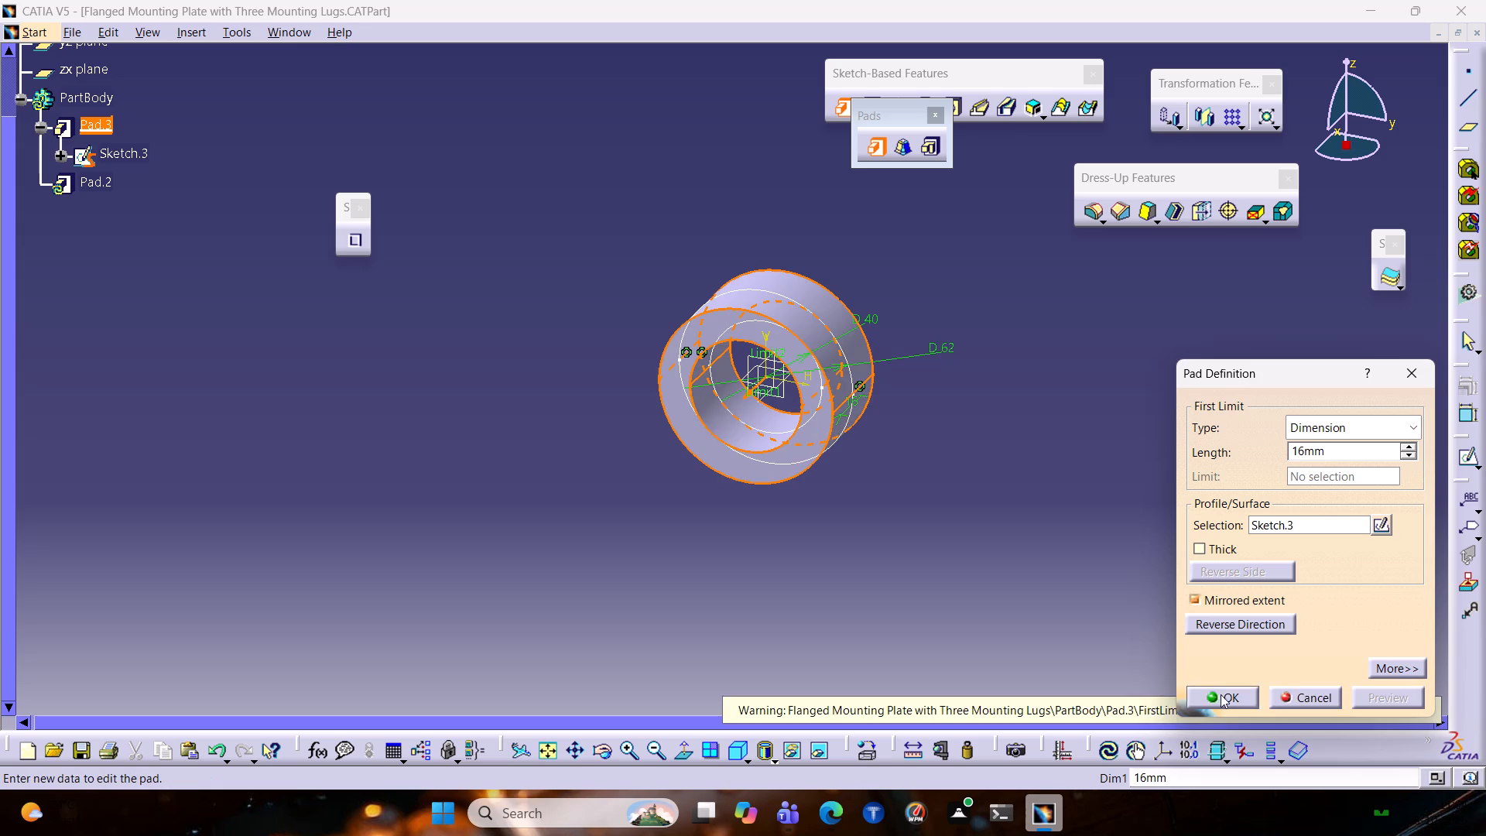
click(1210, 689)
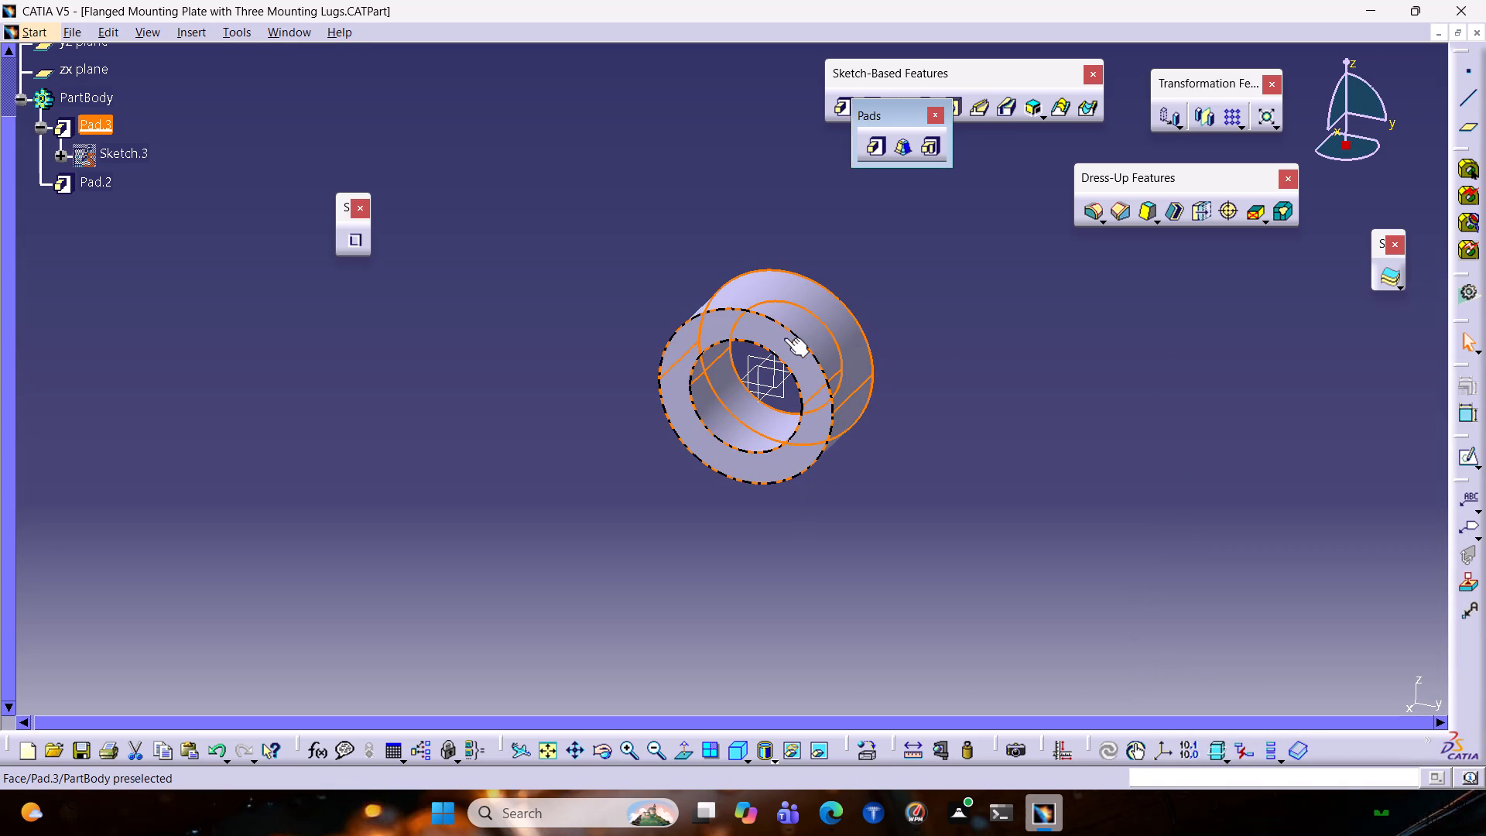
Start a sketch on the ring's front face and project the ring's outer edge into it.
click(775, 334)
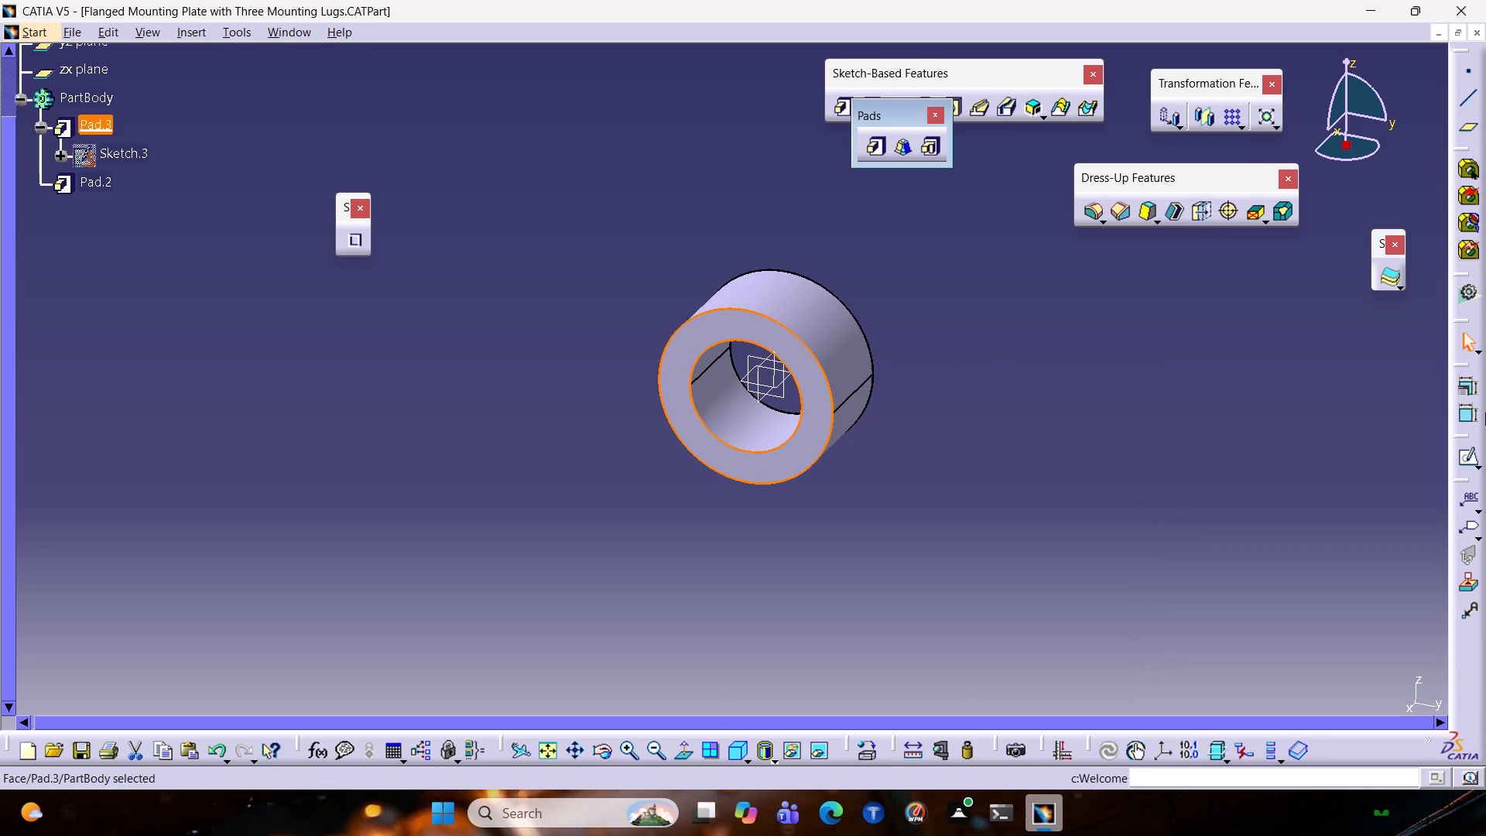
click(1469, 457)
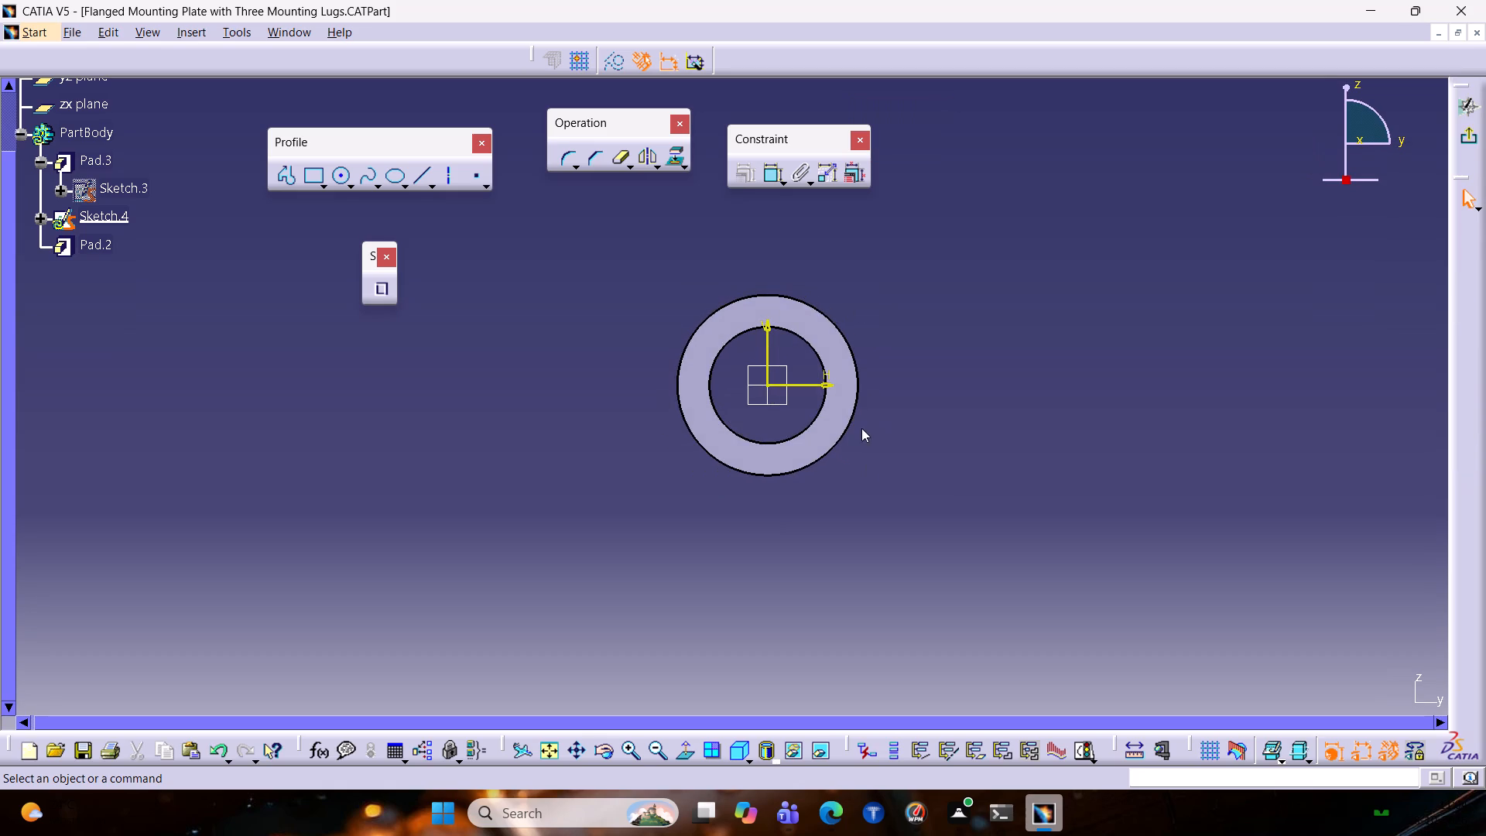
click(798, 317)
click(815, 297)
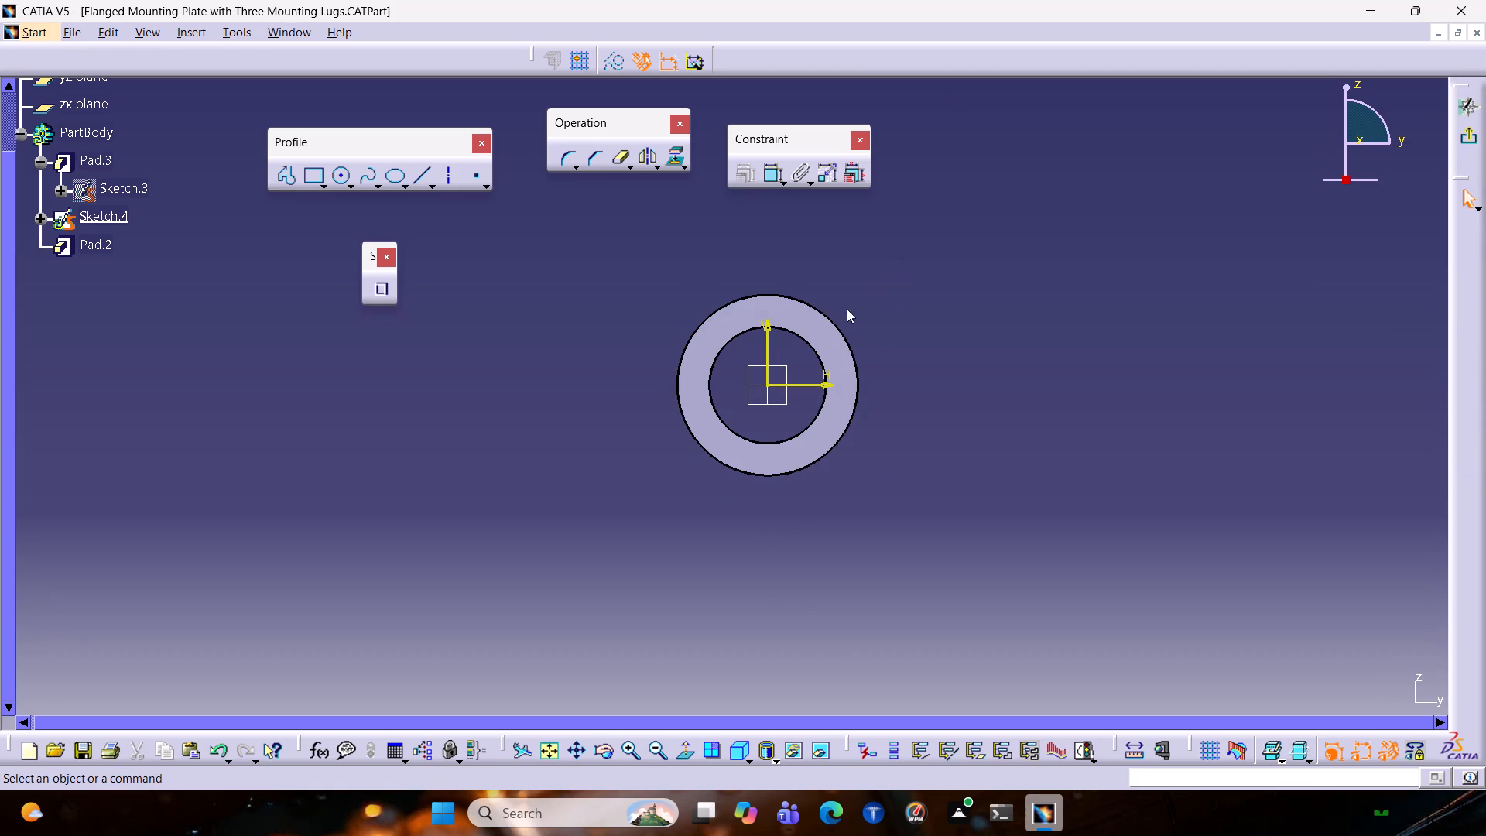
click(833, 321)
click(669, 157)
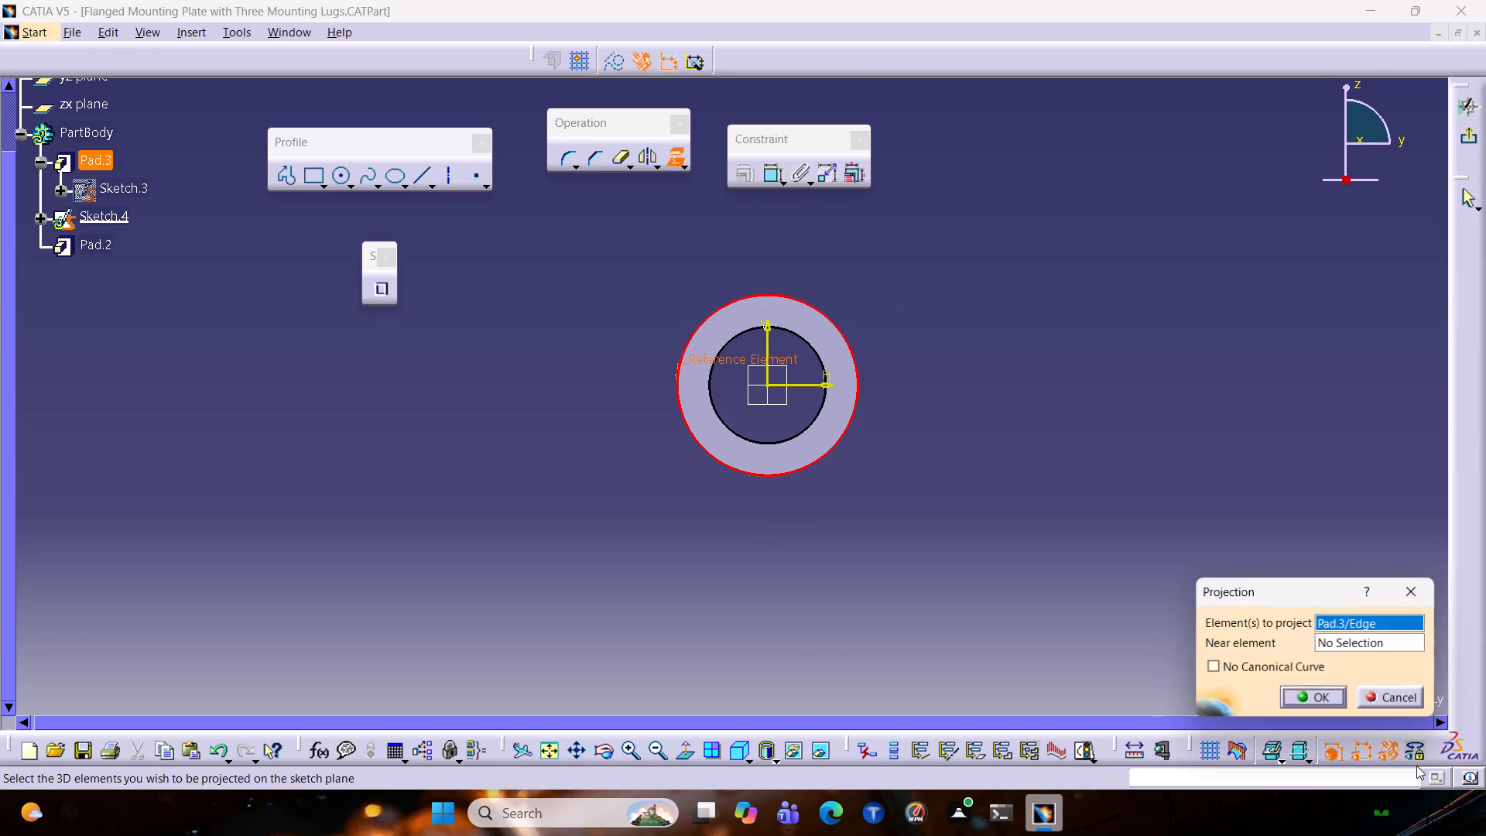
click(1296, 689)
click(676, 242)
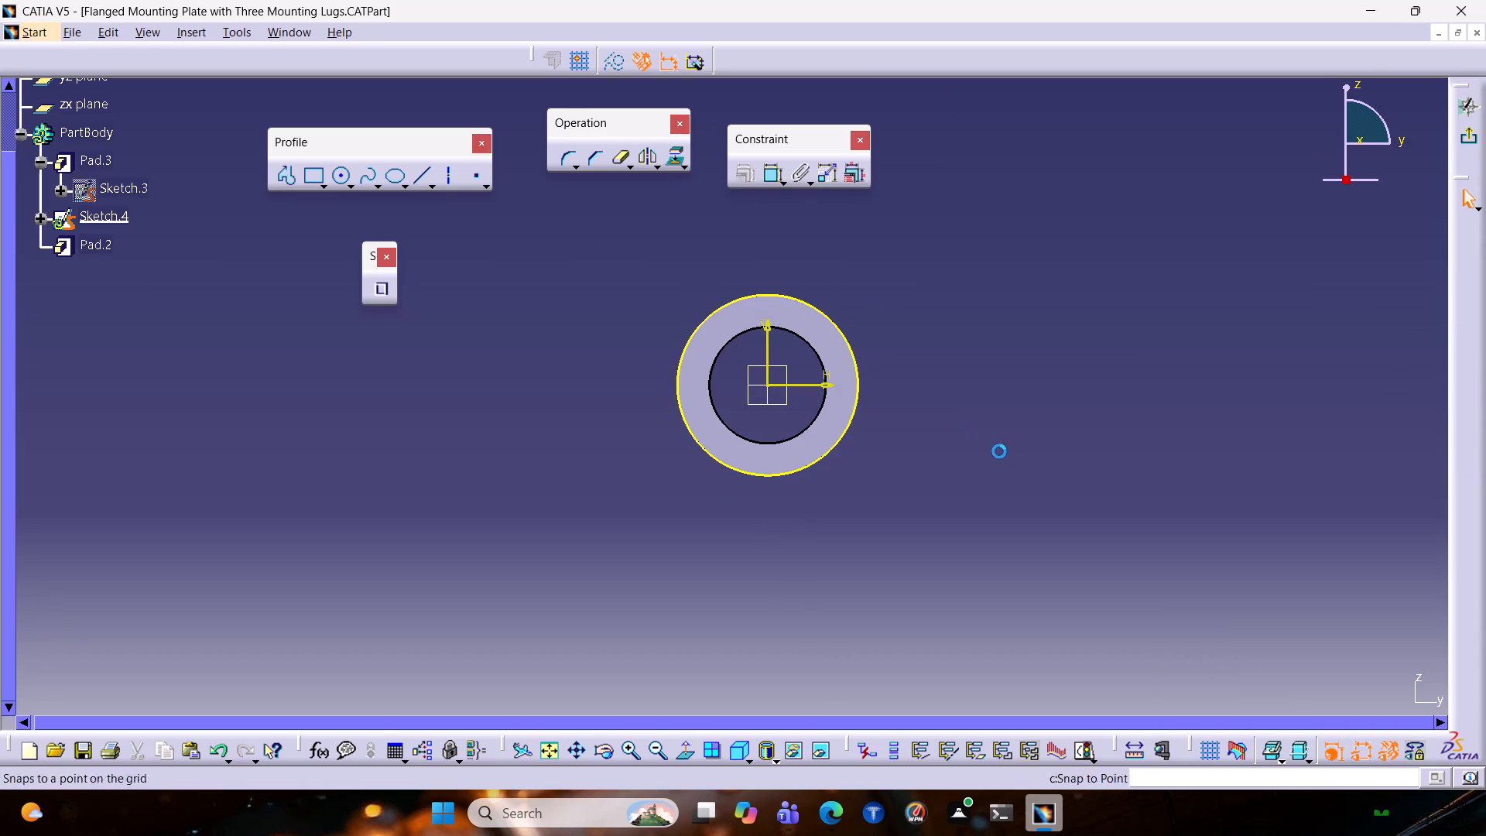
Draw a small circle centred on the topmost point of the projected outer circle and dimension its diameter to 6 mm.
ctrl+middle_drag(1029, 474, 1048, 357)
middle_drag(1135, 132, 1039, 399)
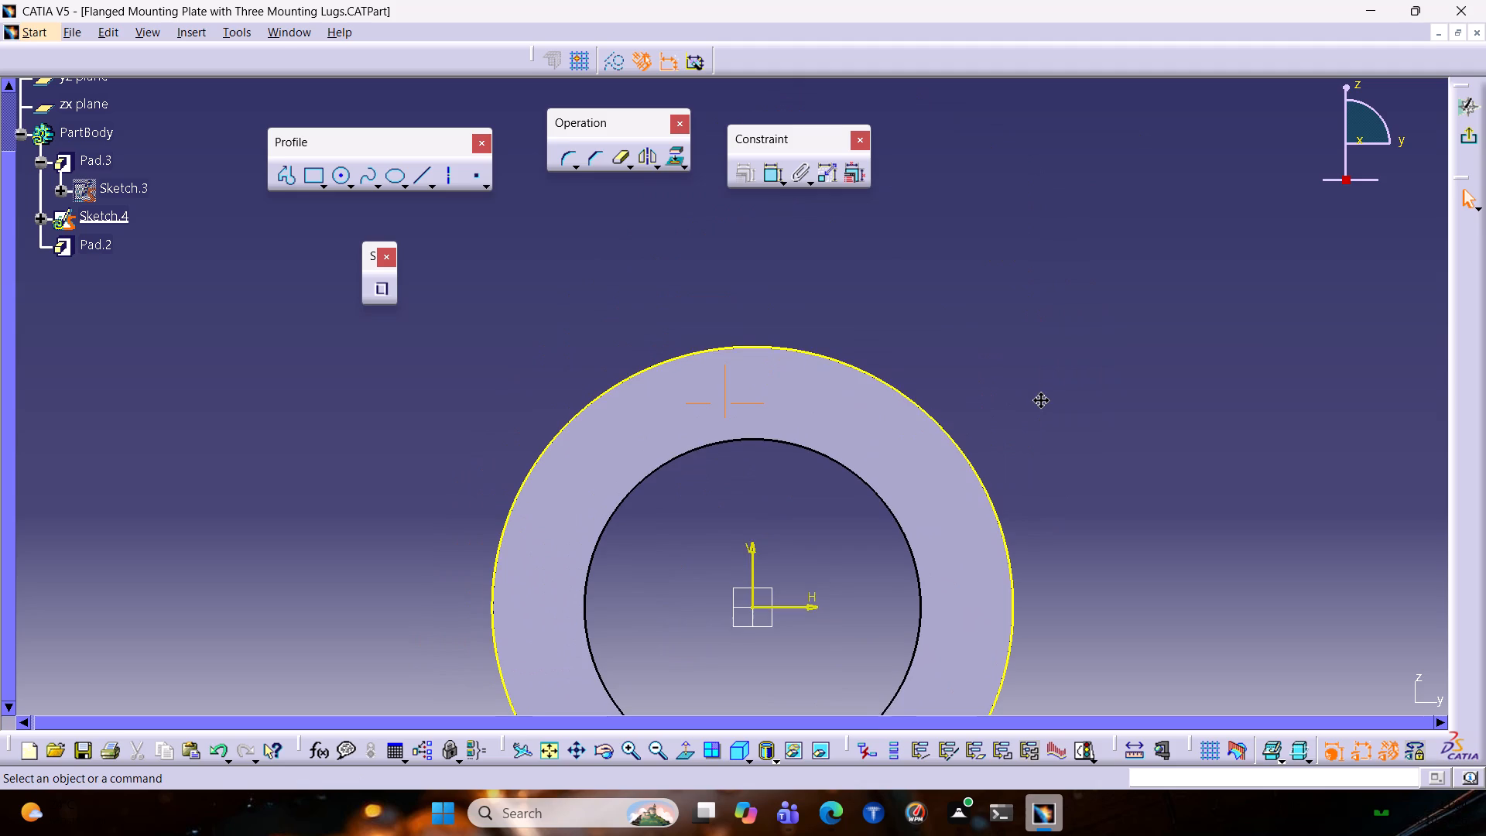
middle_drag(1039, 399, 1039, 406)
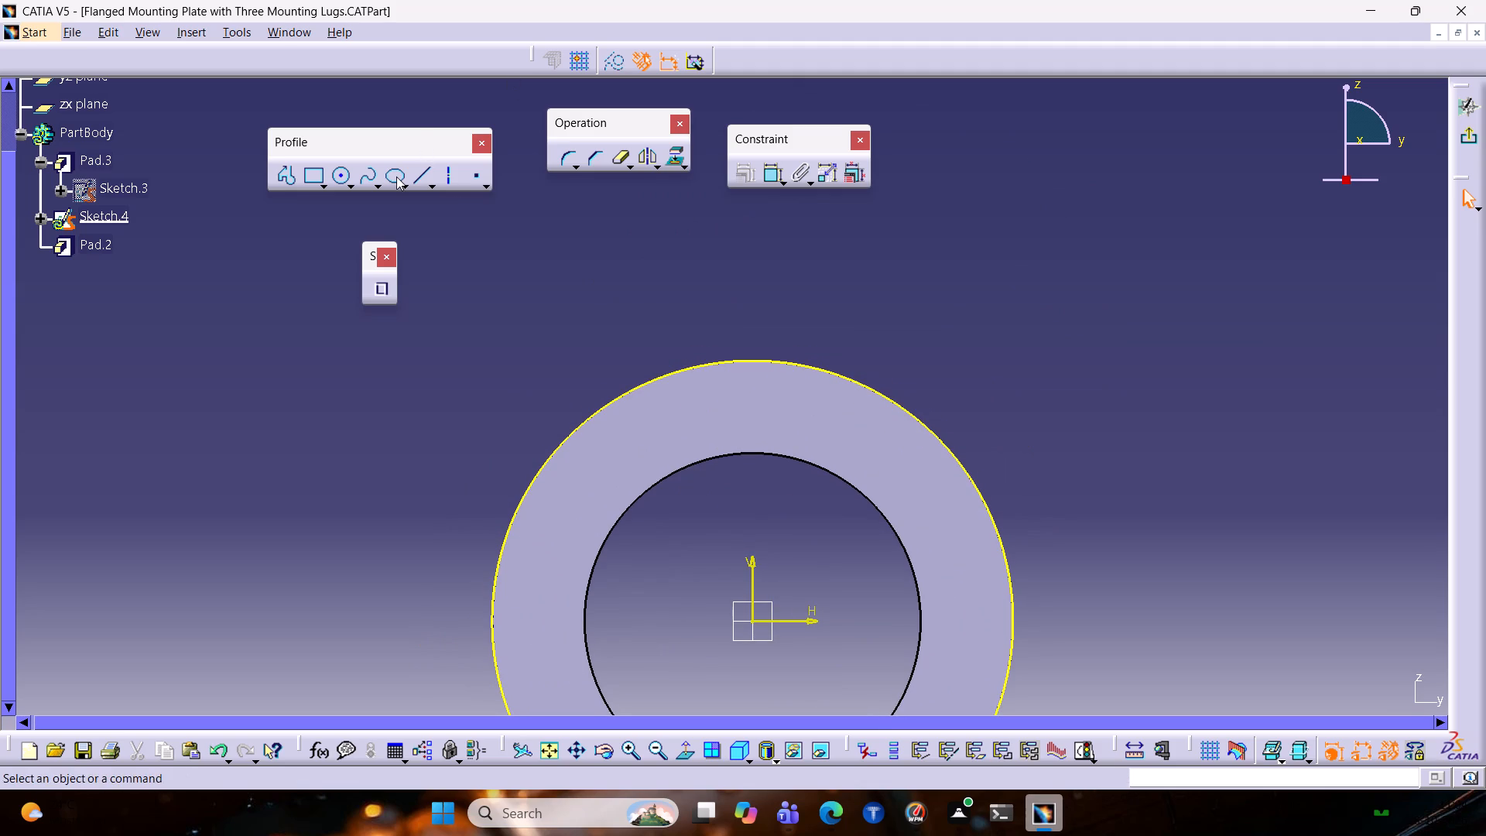
click(338, 173)
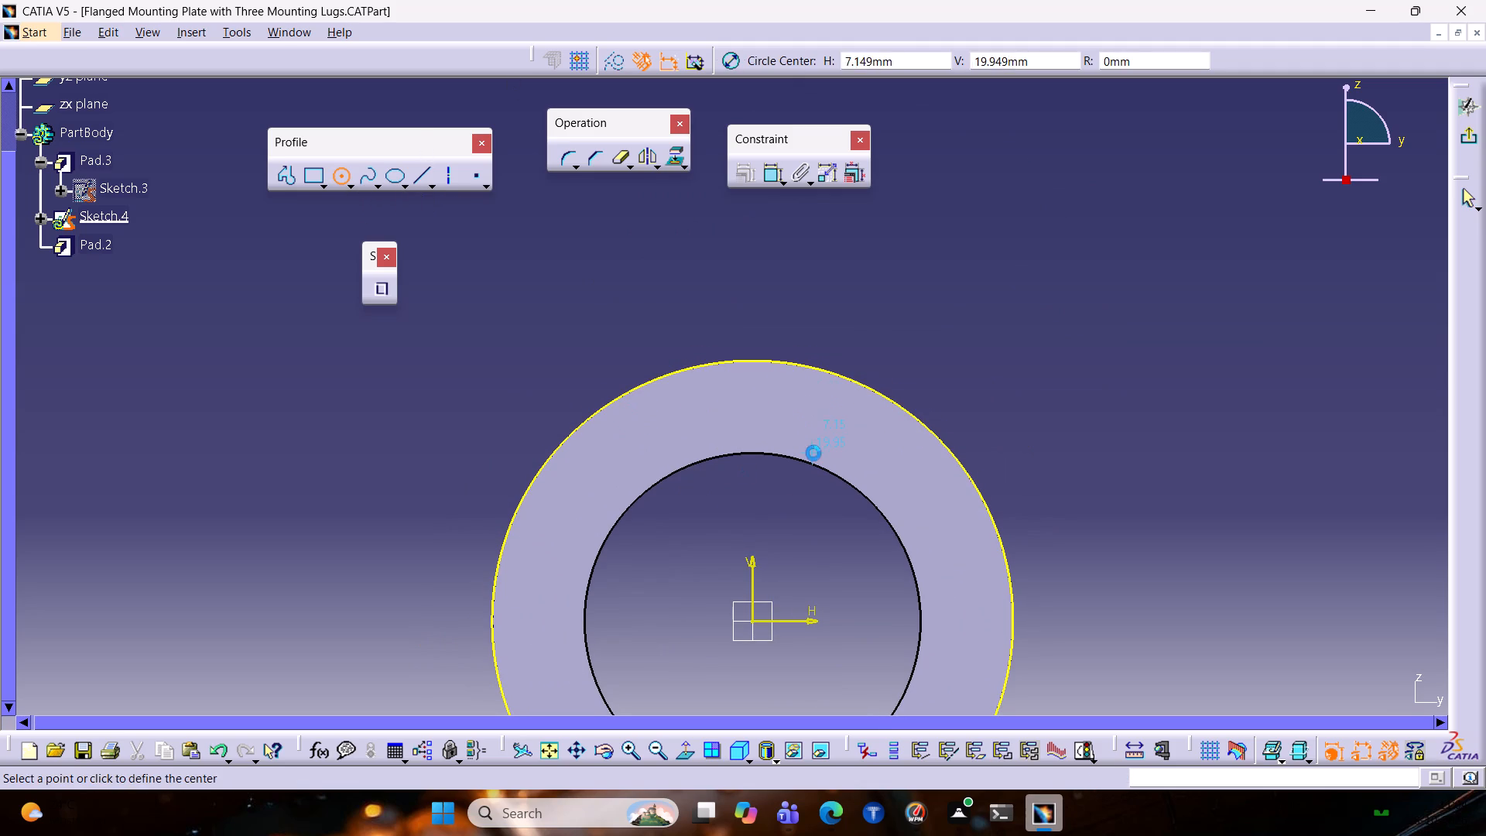
click(752, 361)
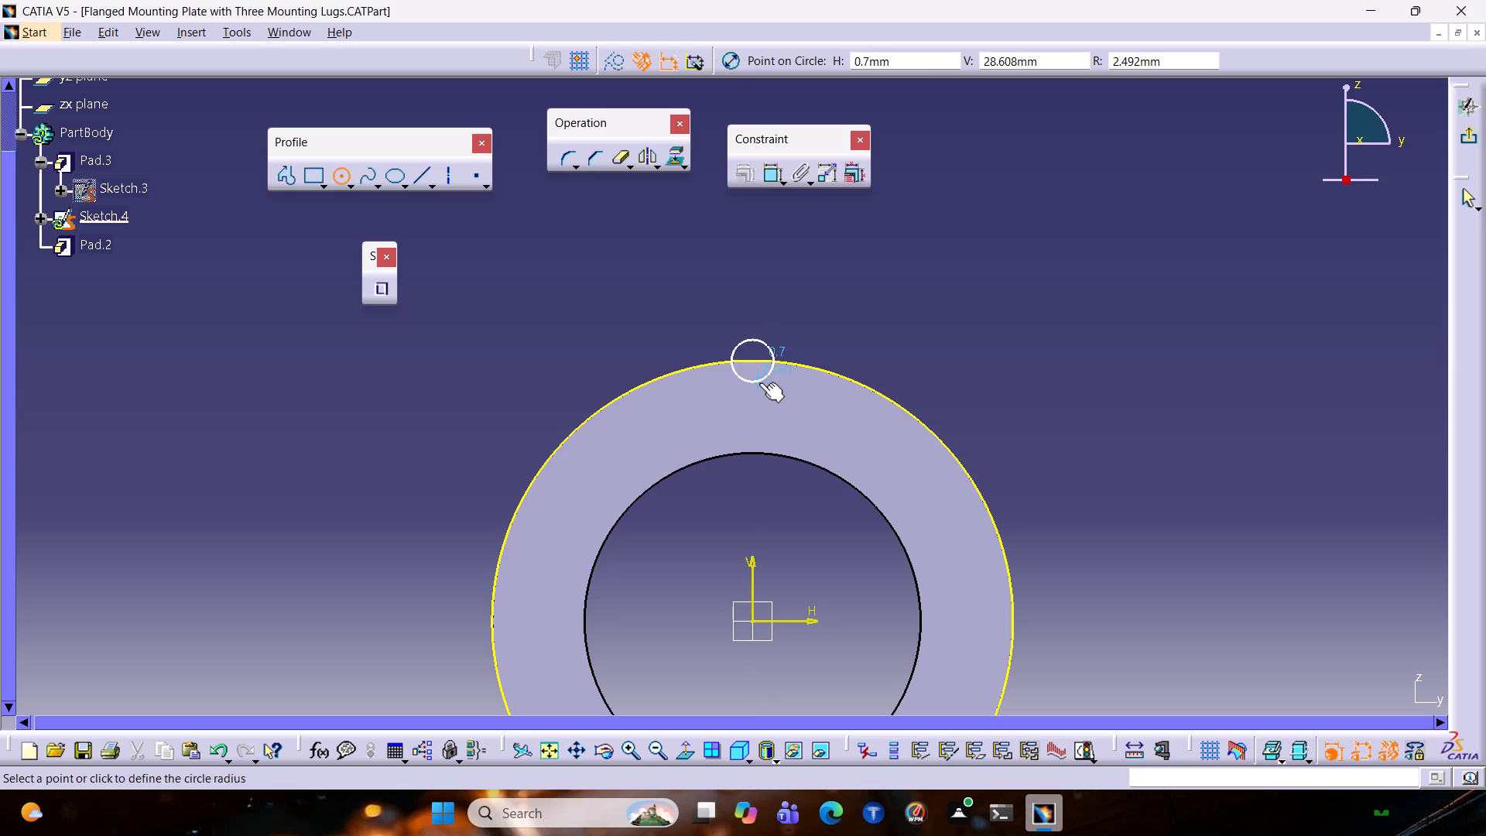
click(762, 383)
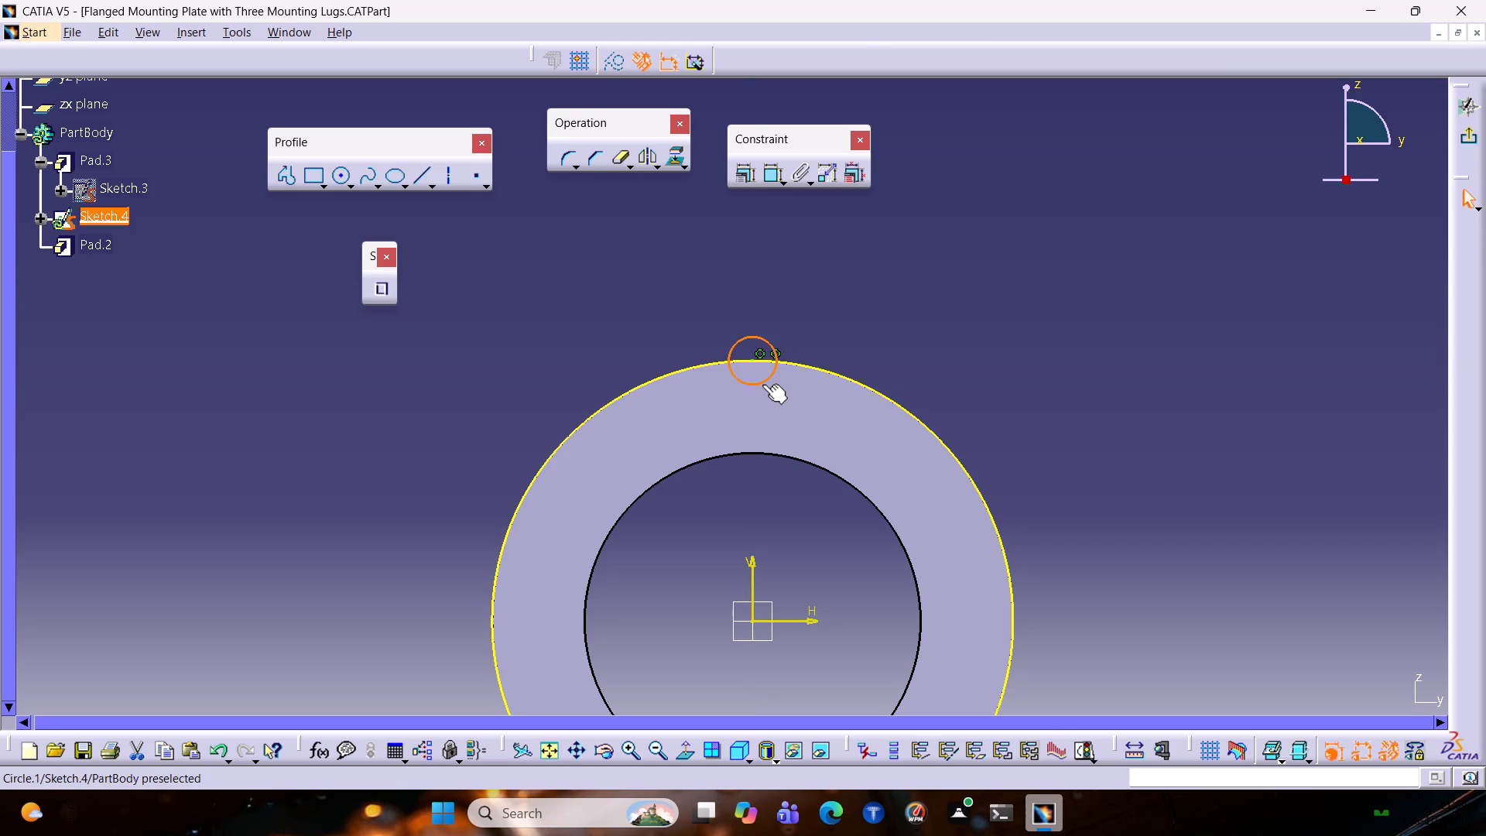
click(769, 174)
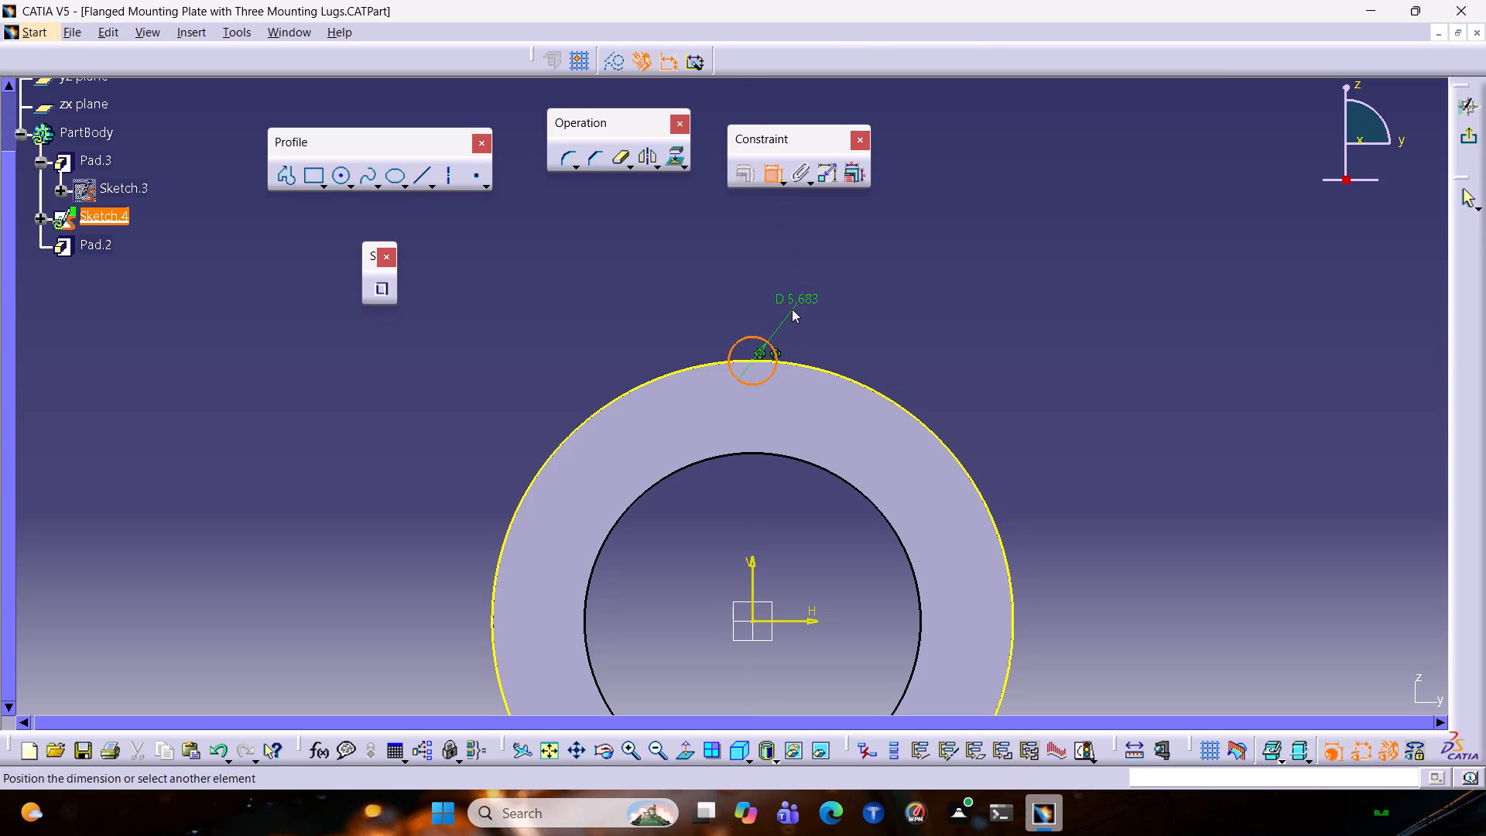
click(792, 311)
double_click(792, 304)
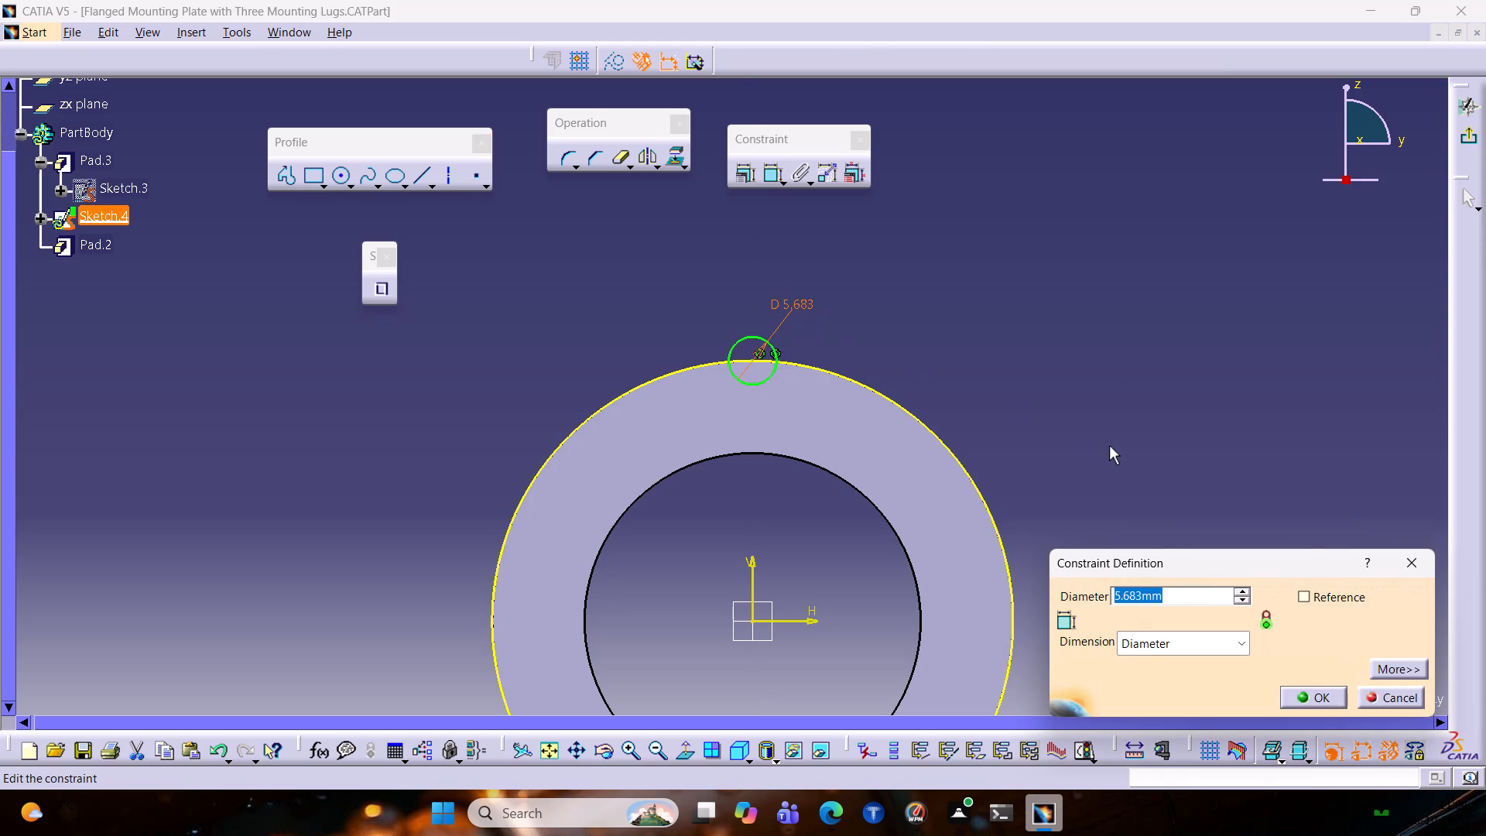
key(6)
key(Return)
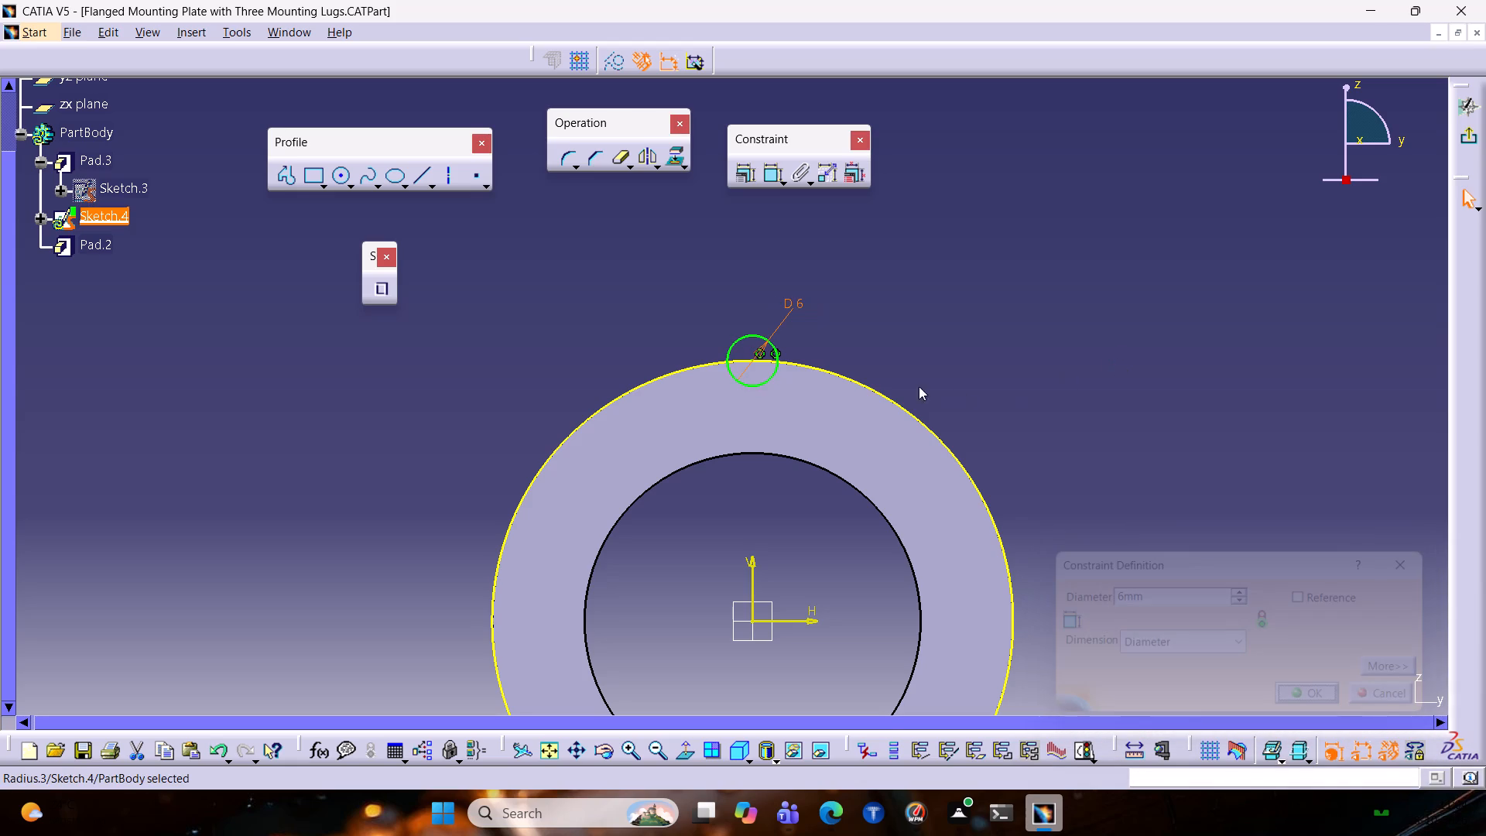
Convert the projected outer circle into a construction element.
click(864, 379)
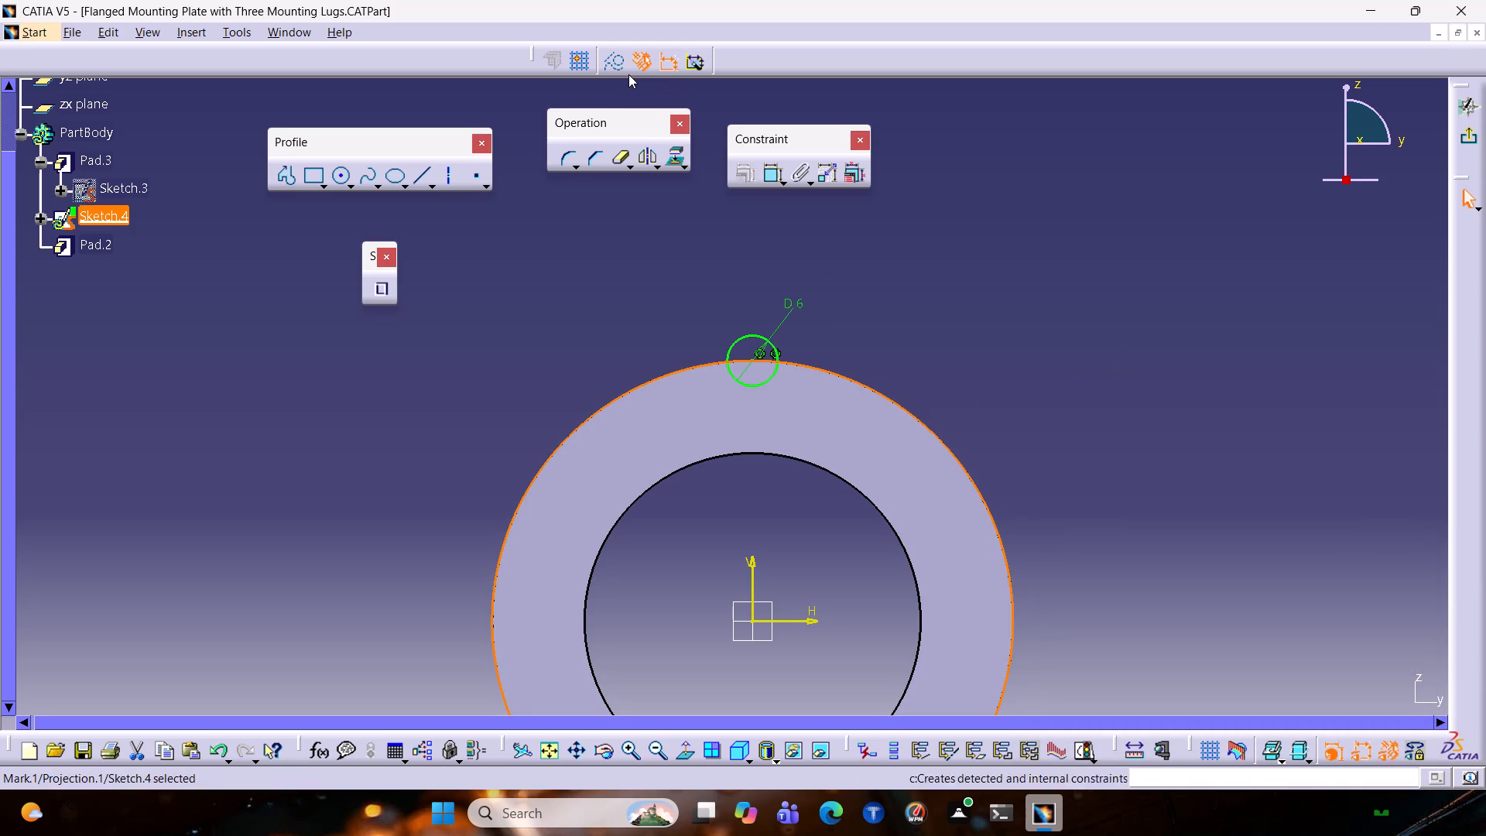
click(620, 68)
click(1097, 303)
Leave the sketch, define a 16 mm pad from the 6 mm circle with its direction reversed along the ring, and preview it.
click(1471, 135)
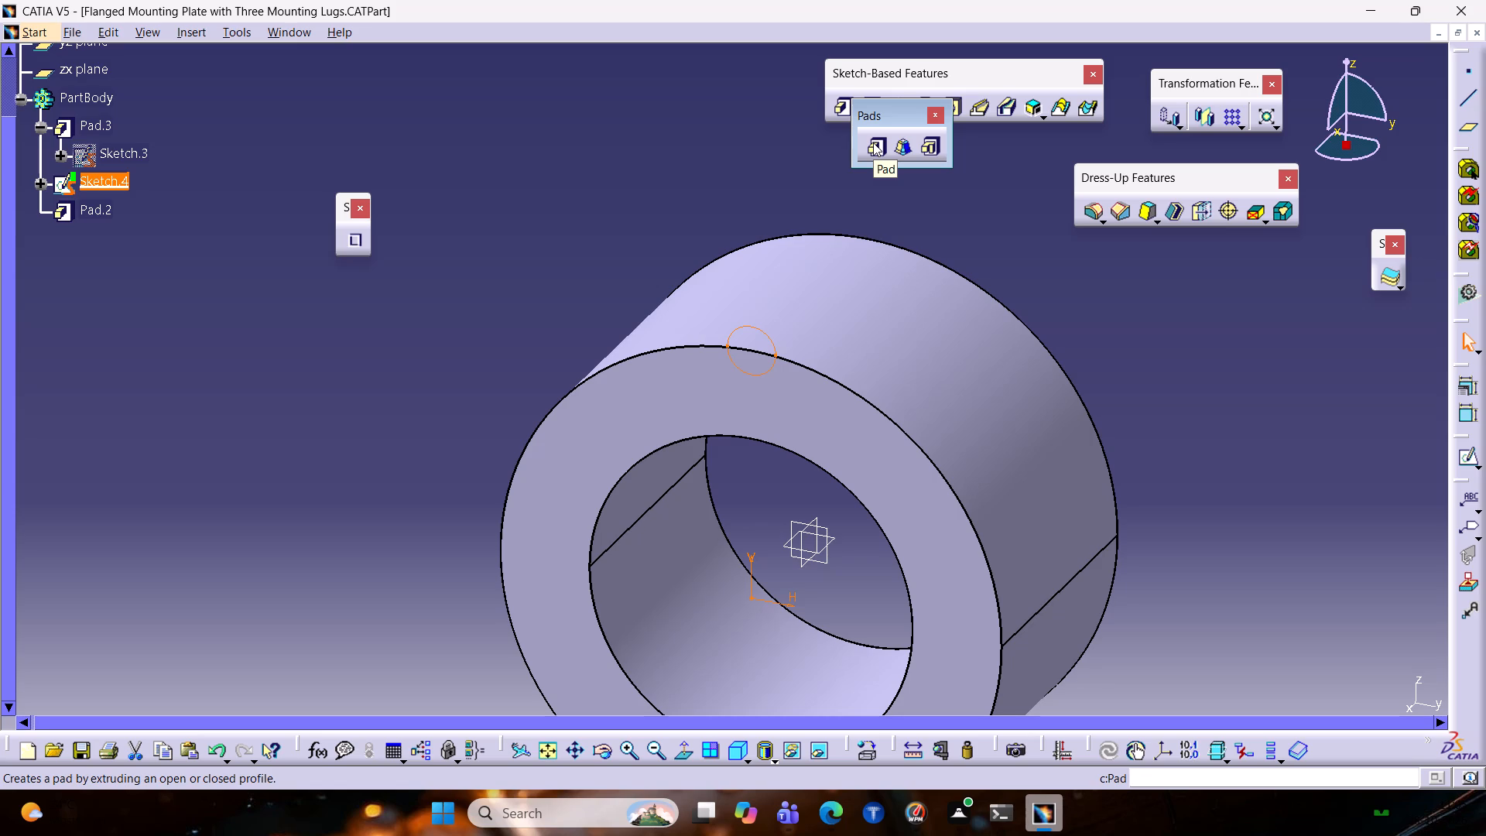
click(873, 142)
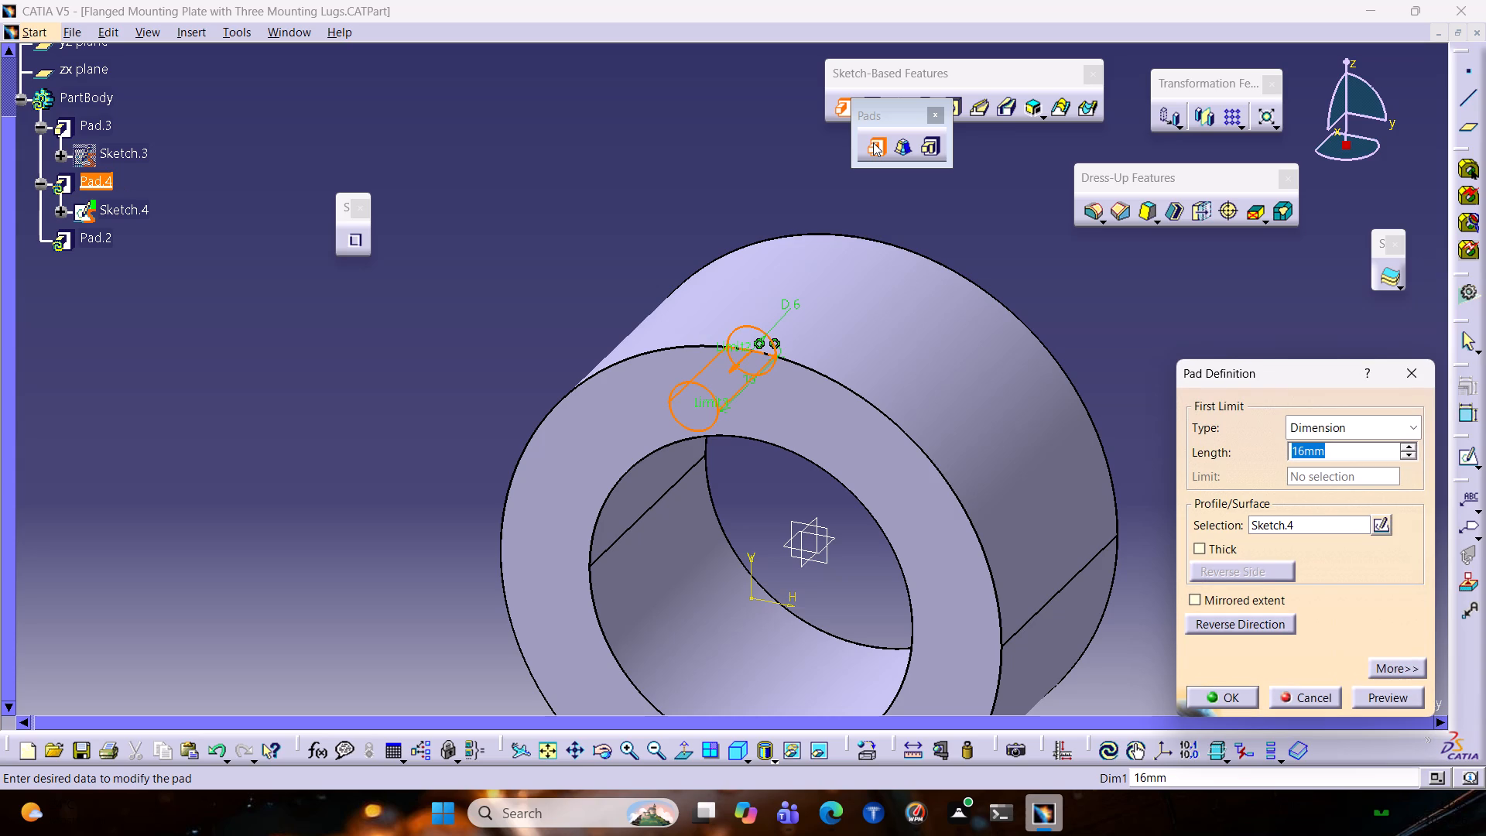
click(1248, 617)
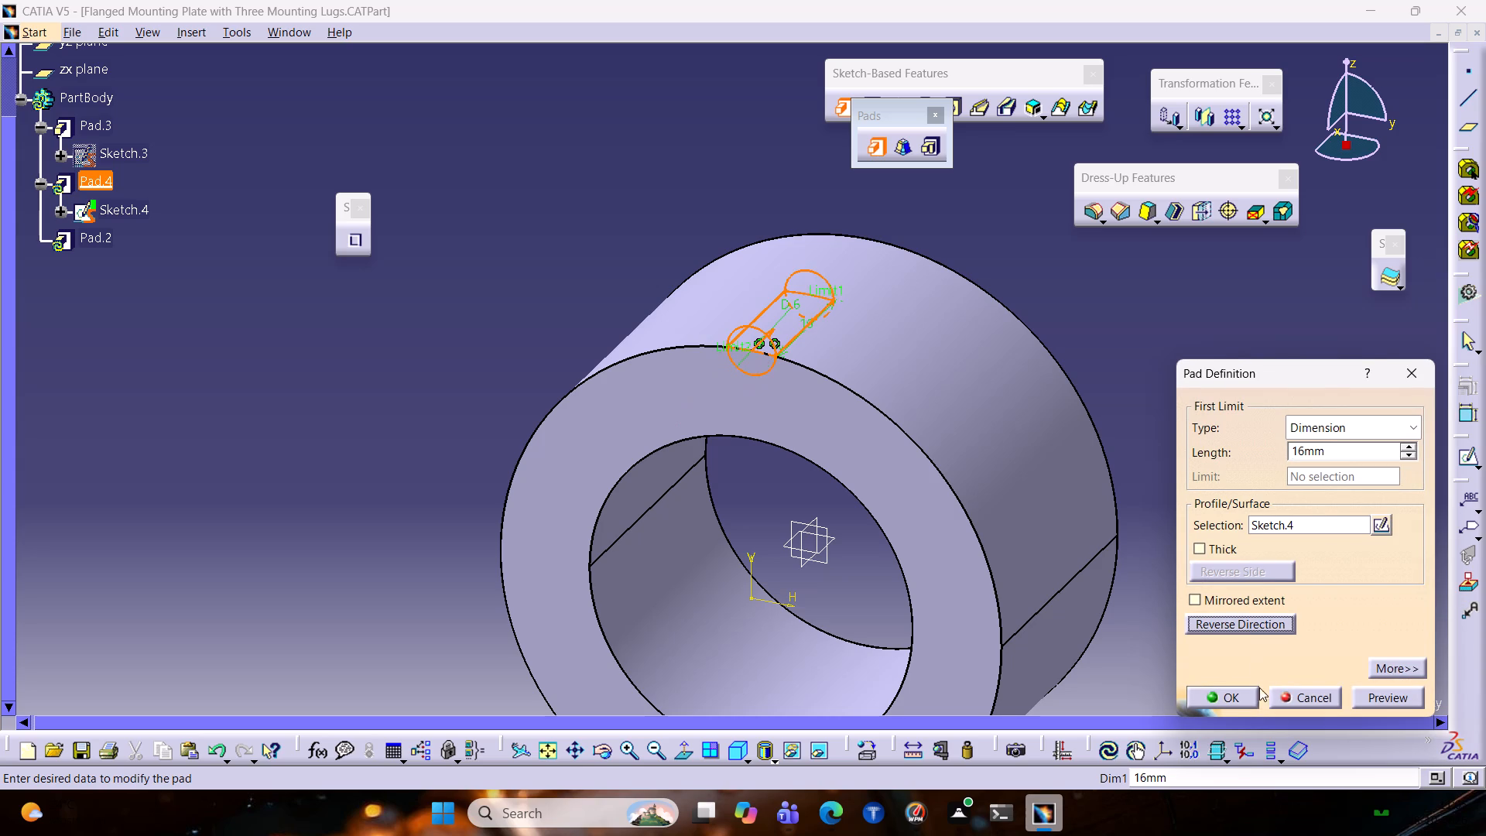
click(1379, 696)
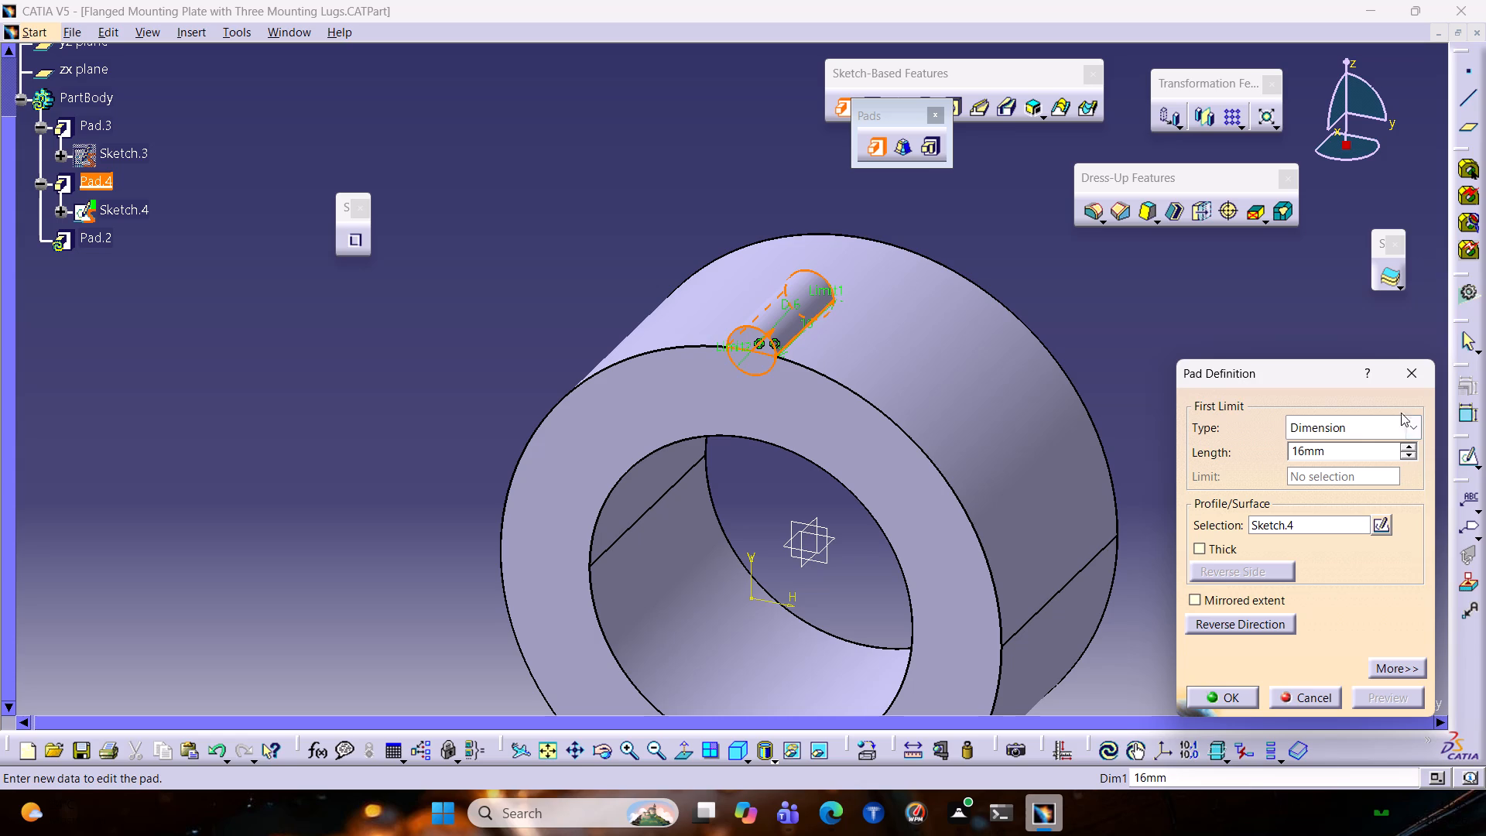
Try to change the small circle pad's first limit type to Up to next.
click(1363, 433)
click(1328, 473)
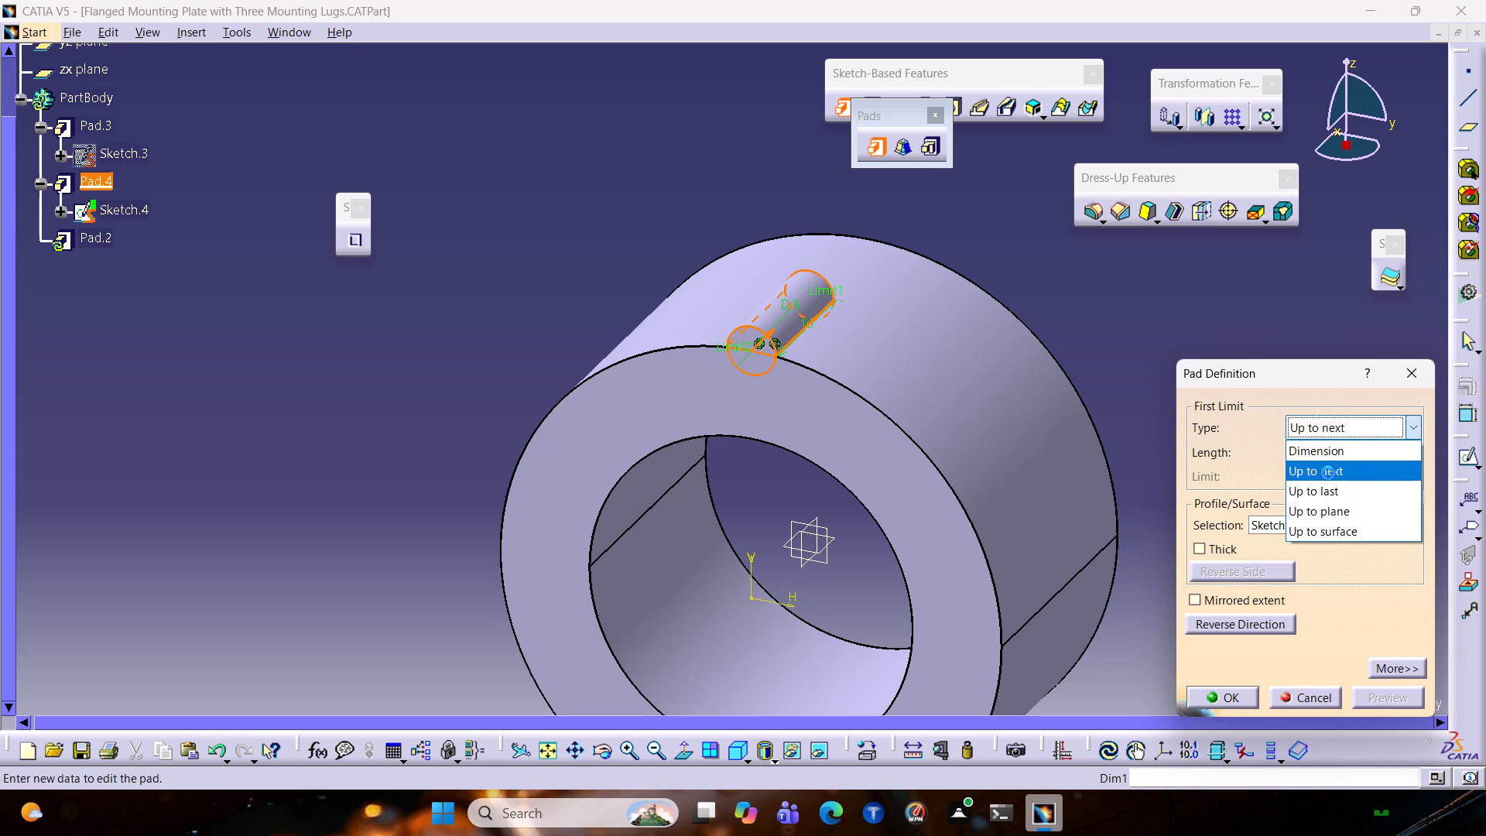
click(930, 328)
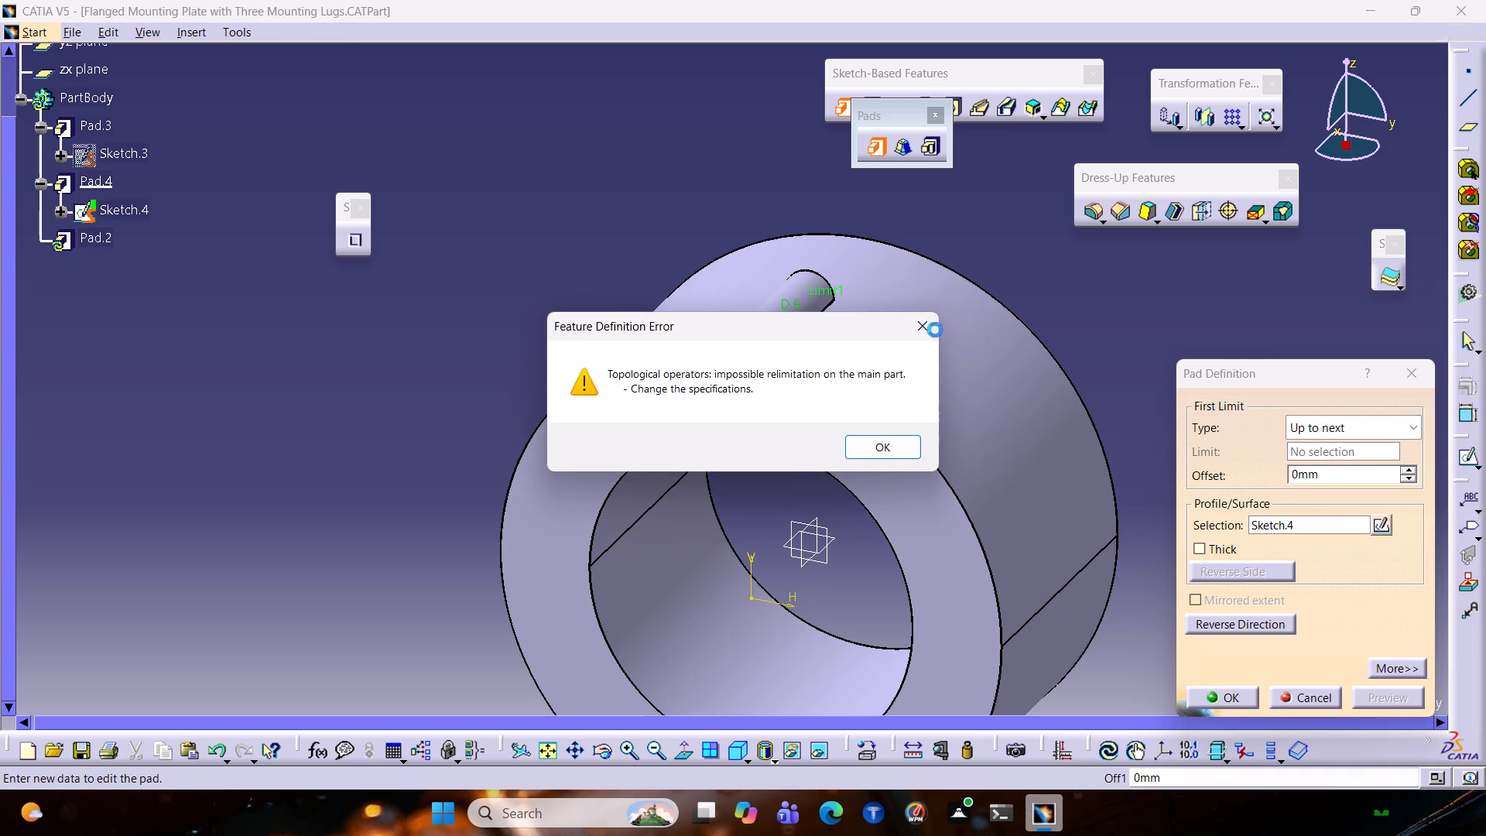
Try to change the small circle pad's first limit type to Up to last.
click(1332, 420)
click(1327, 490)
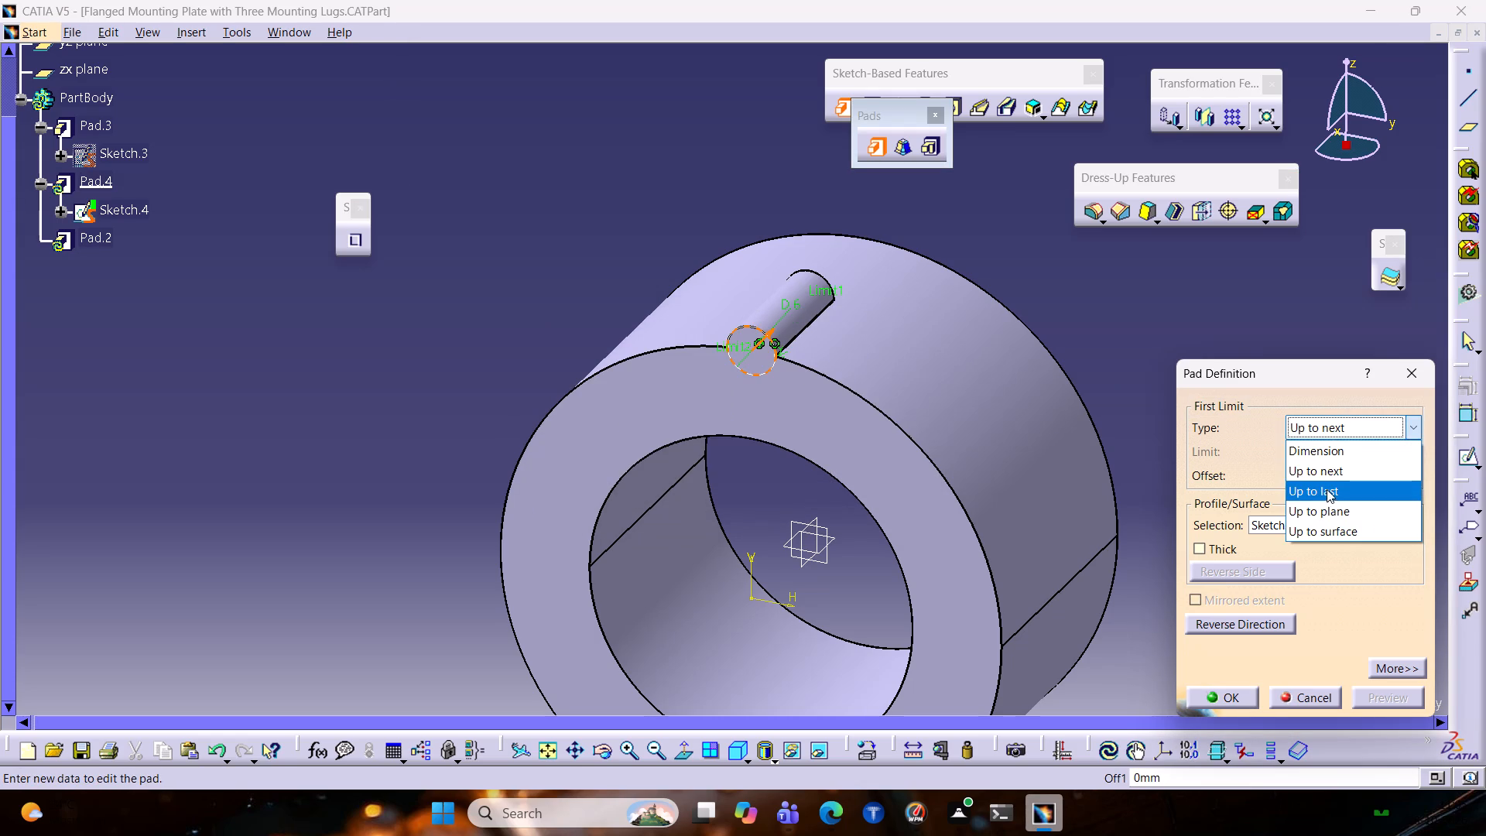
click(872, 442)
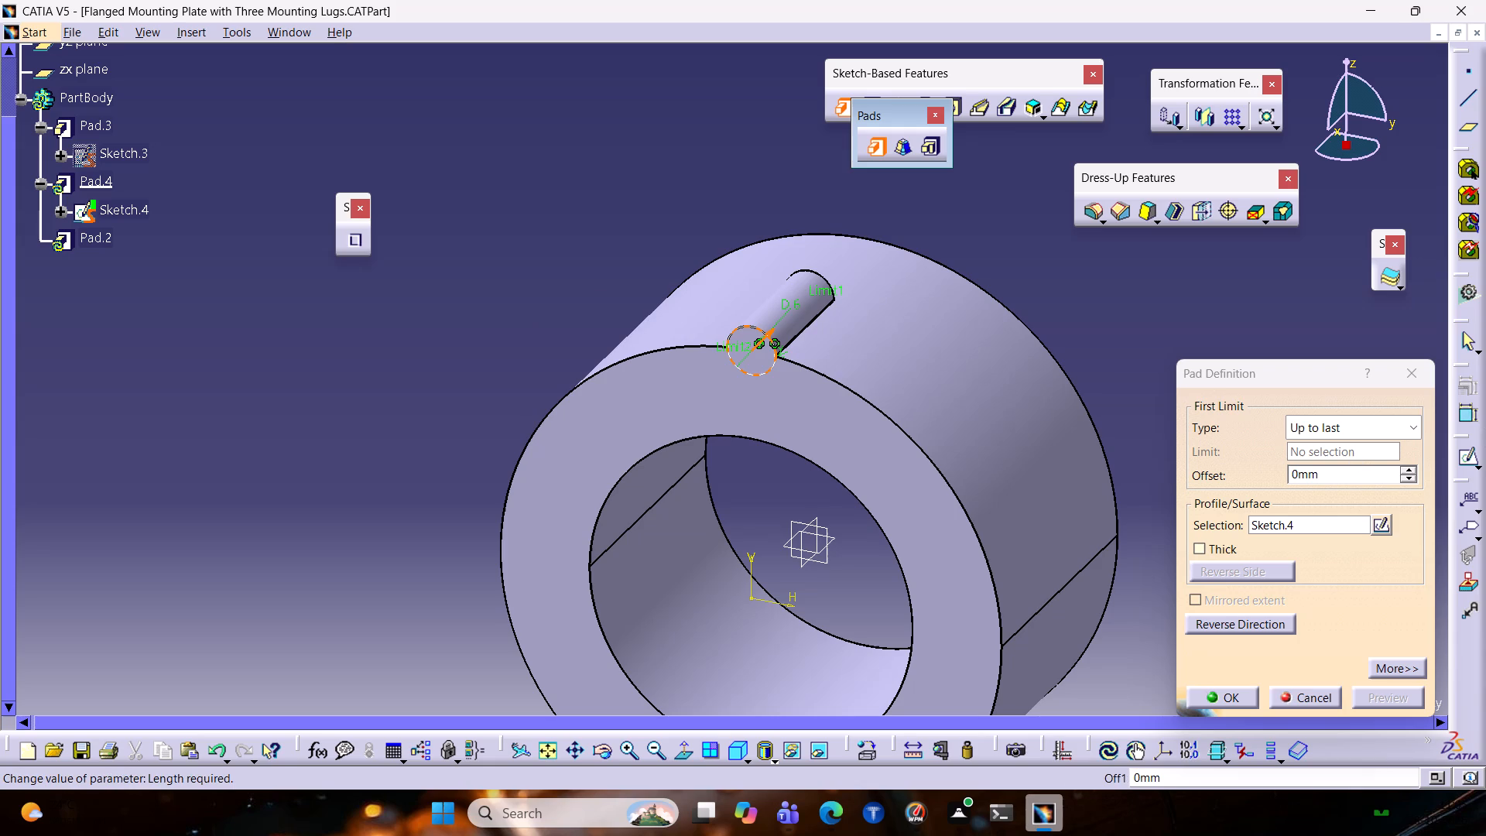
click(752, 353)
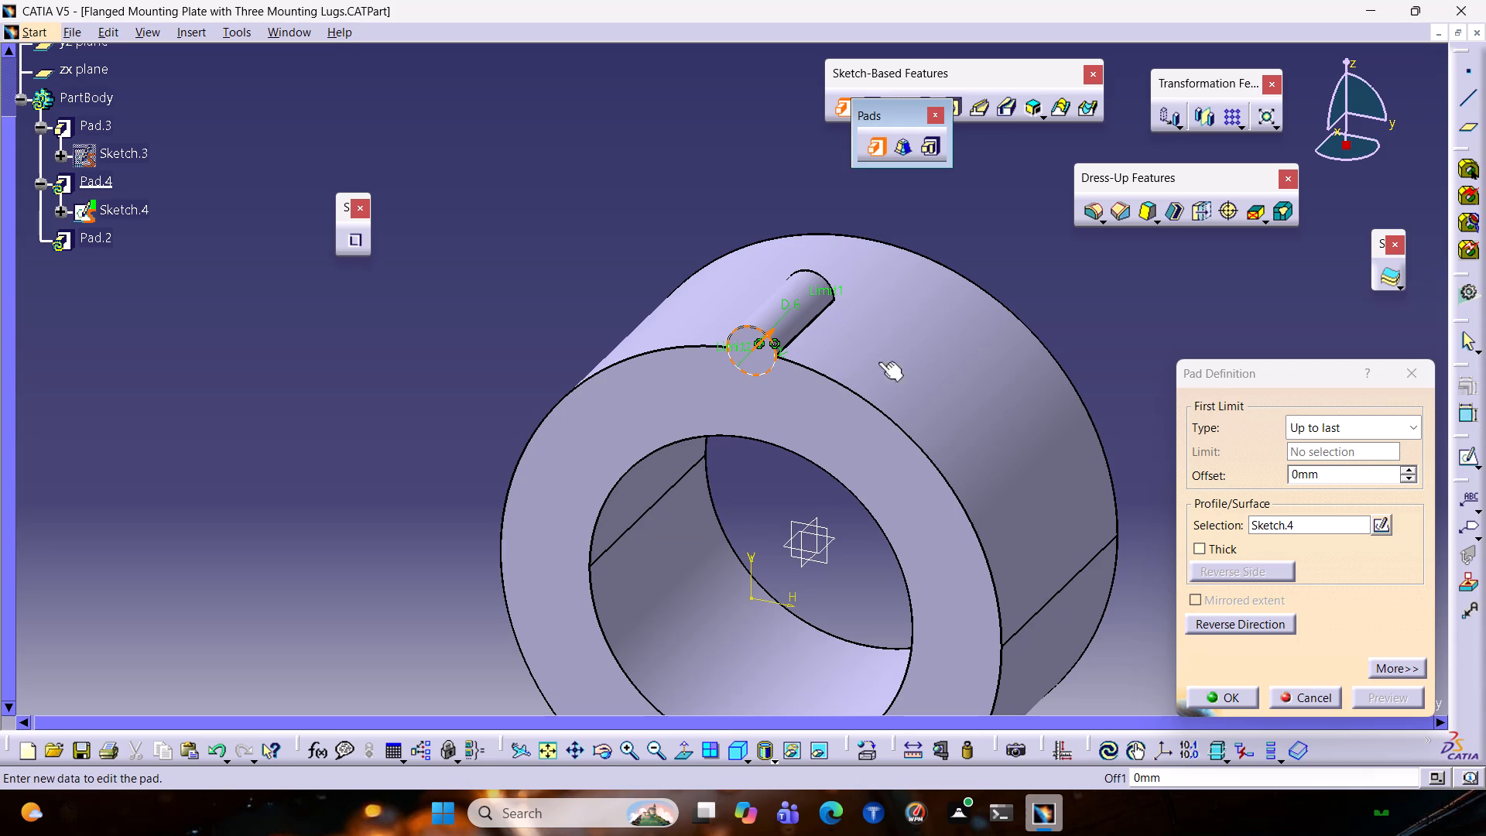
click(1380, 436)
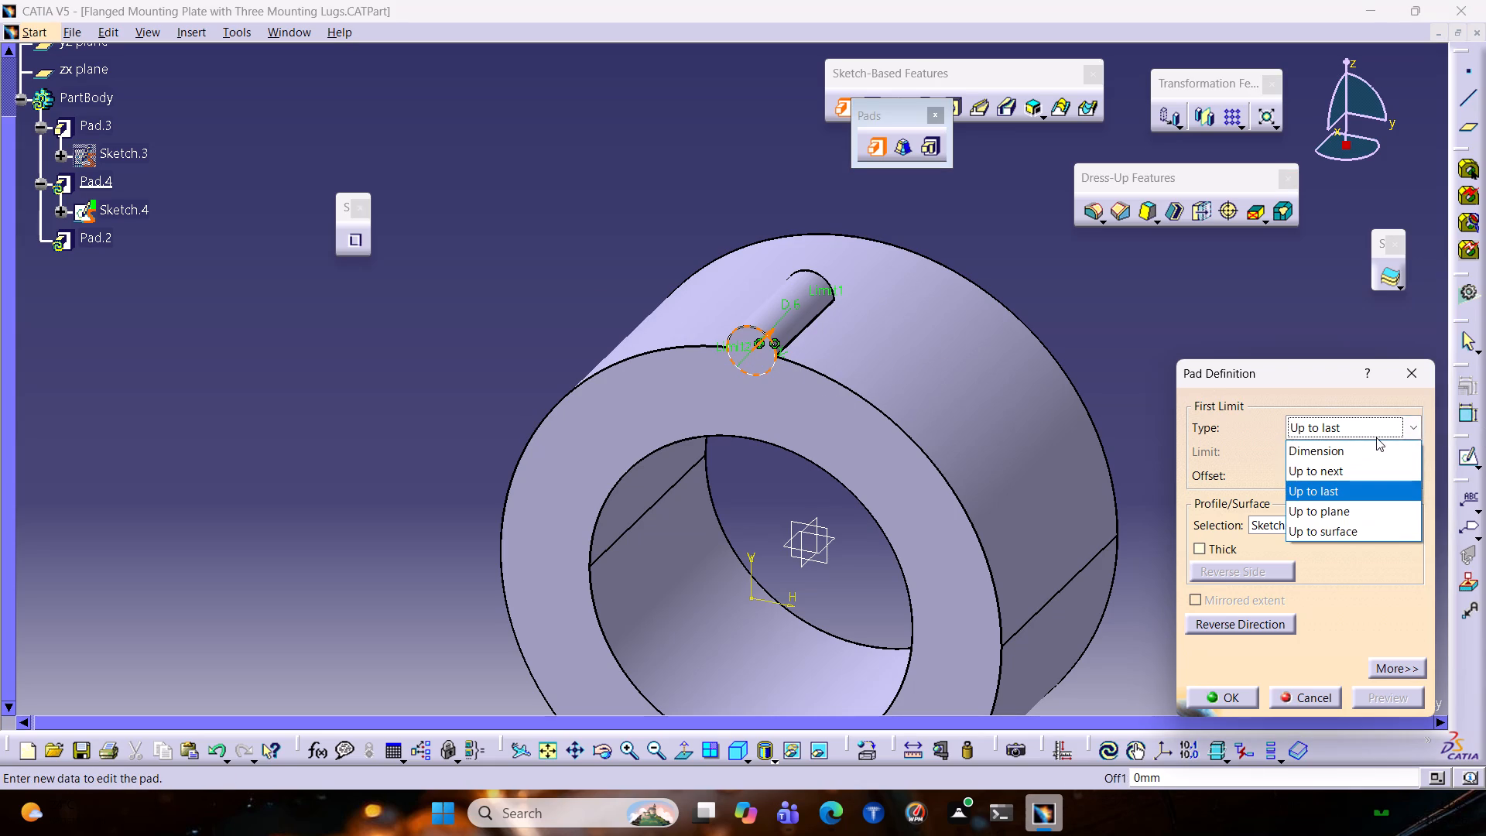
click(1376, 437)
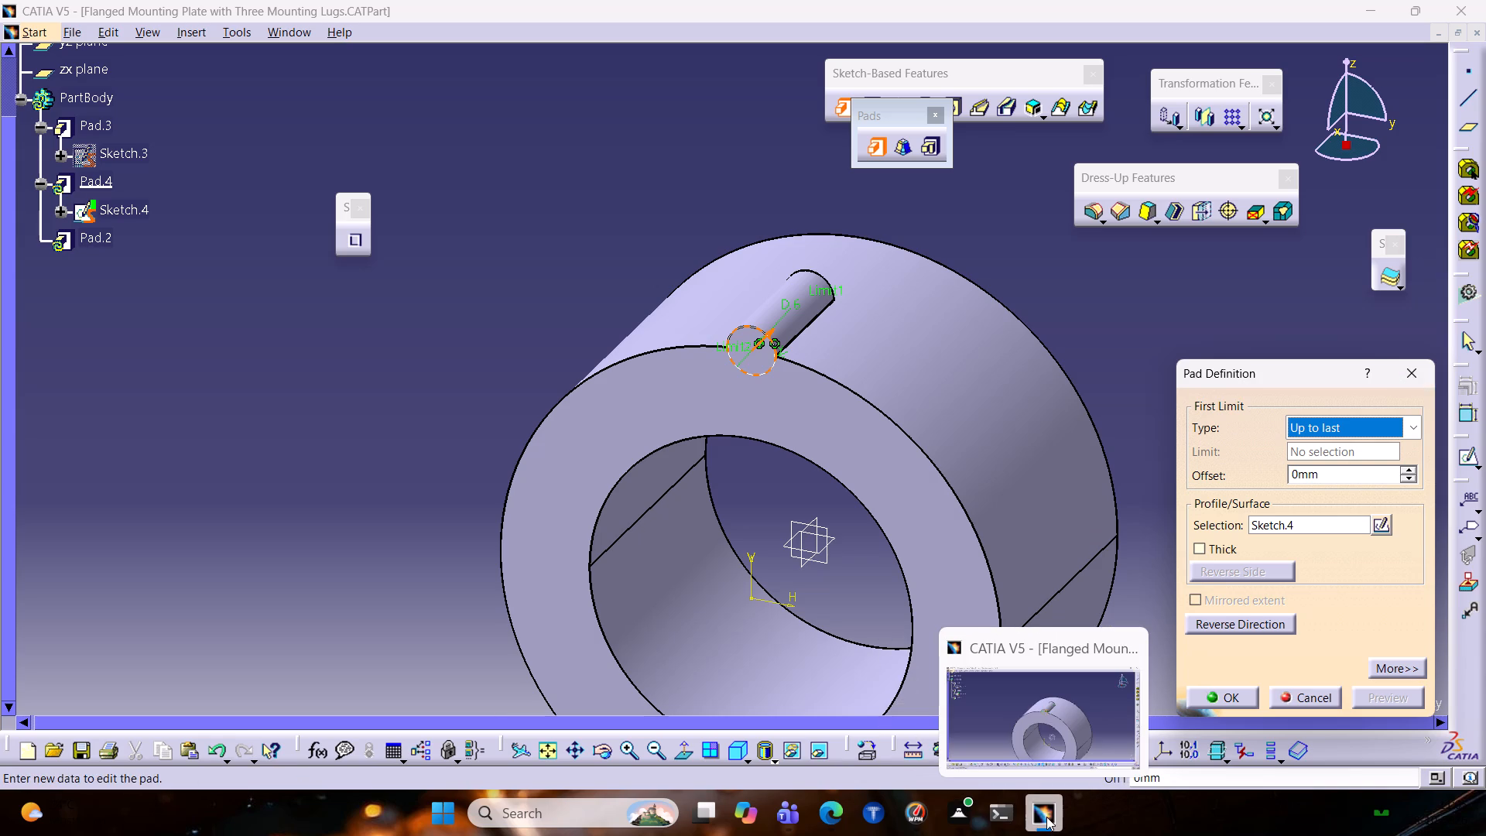
Switch to the fig 58 reference part and open Sketch.2 under Pad.2 to examine the rim lug's profile on the ring.
click(1447, 33)
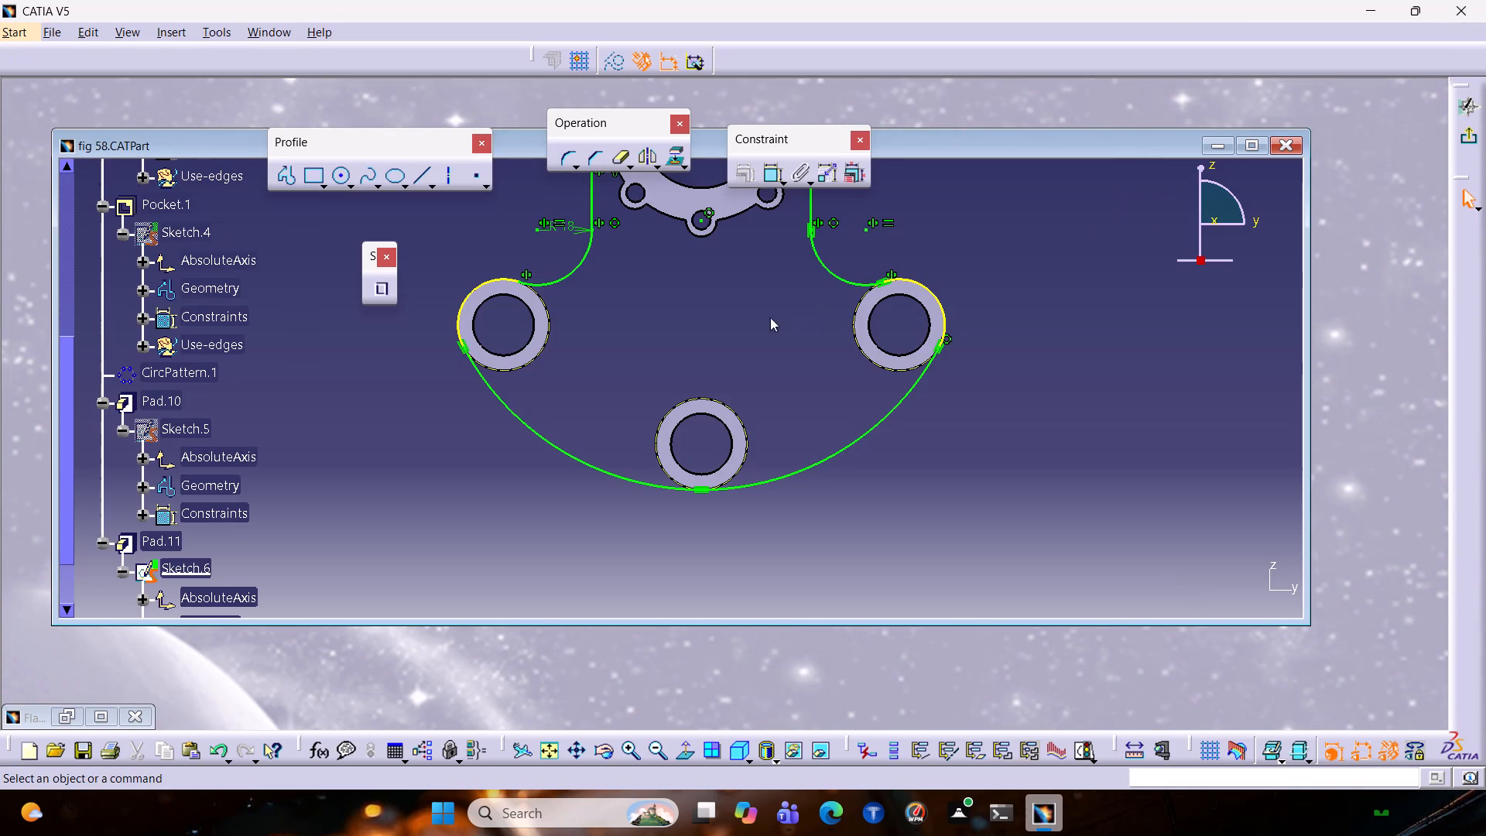
scroll(220, 363, up, 1)
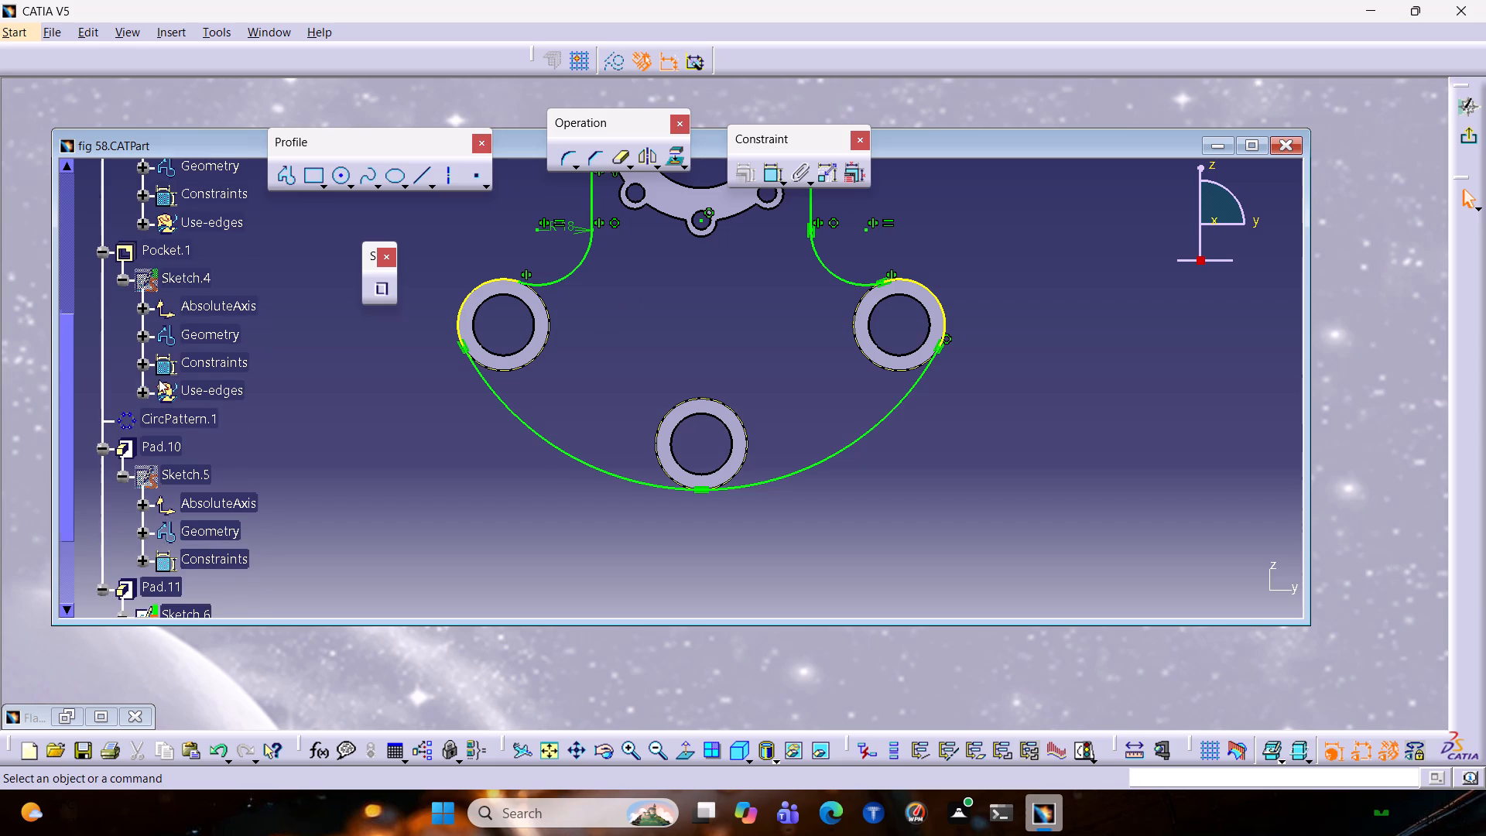
scroll(159, 379, up, 3)
scroll(224, 372, up, 1)
click(169, 296)
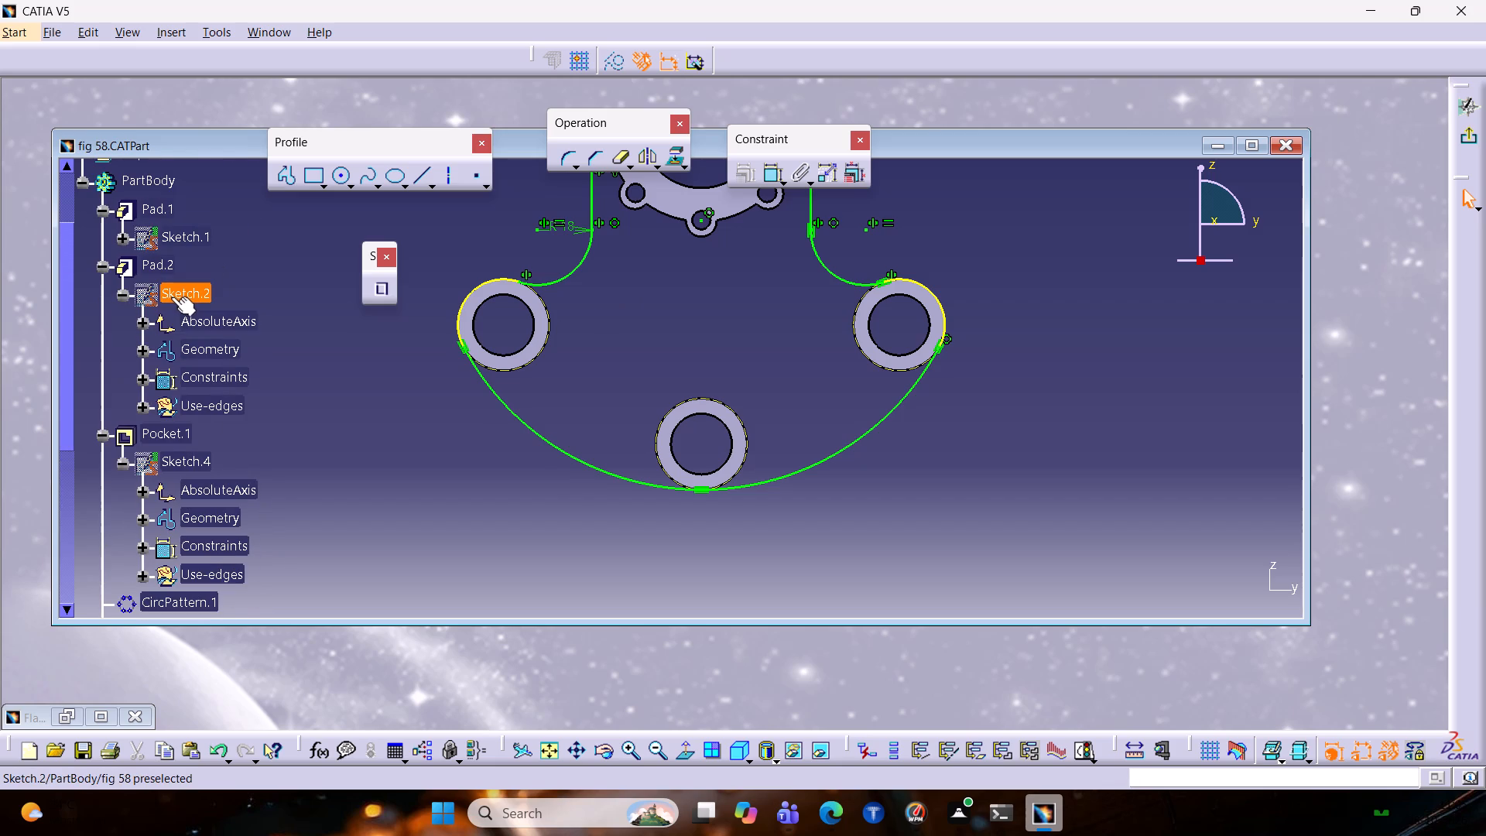
double_click(187, 289)
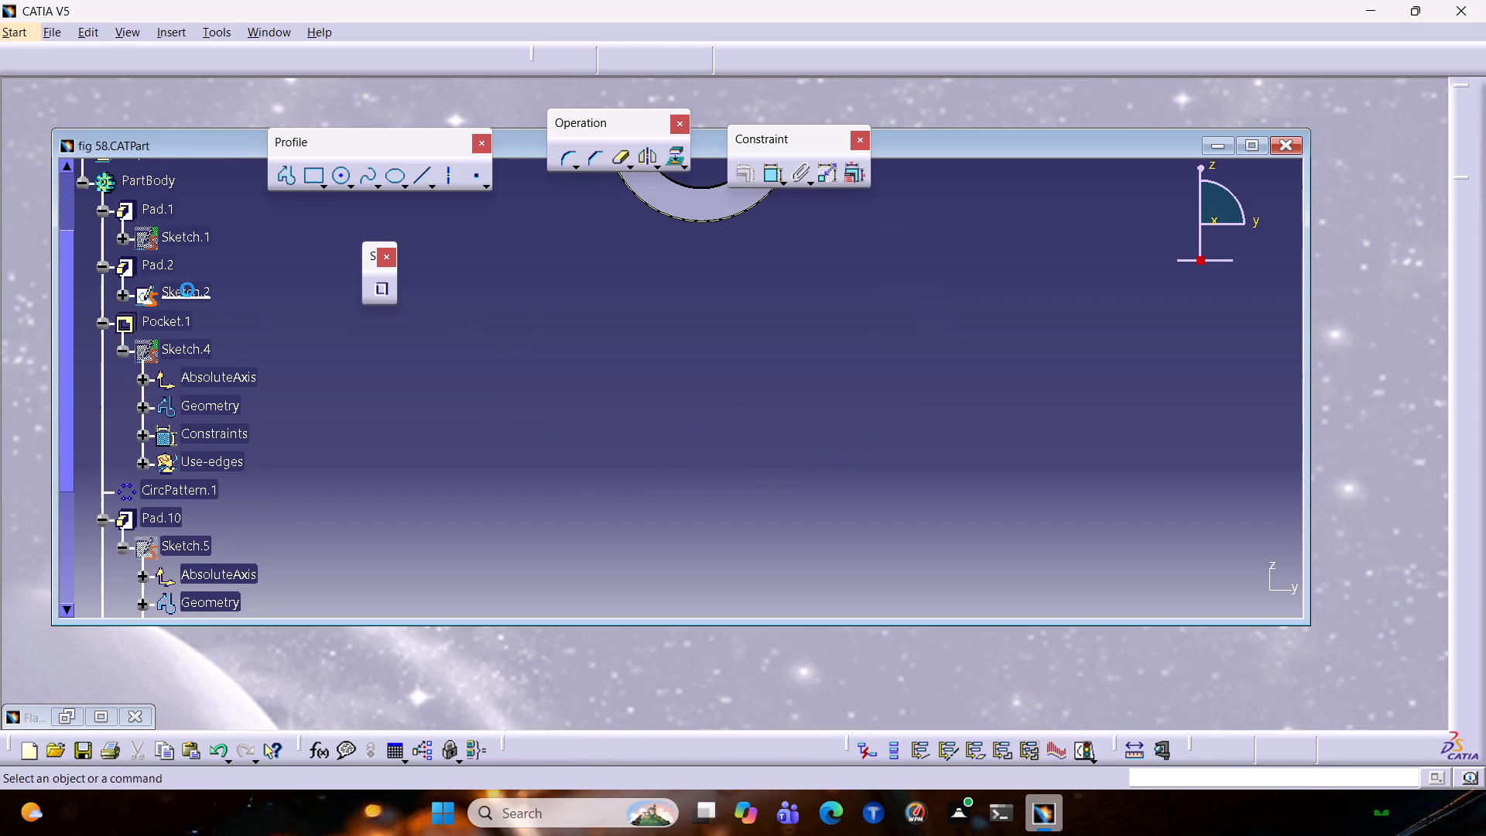
scroll(687, 263, up, 2)
scroll(687, 262, down, 3)
middle_drag(711, 256, 711, 255)
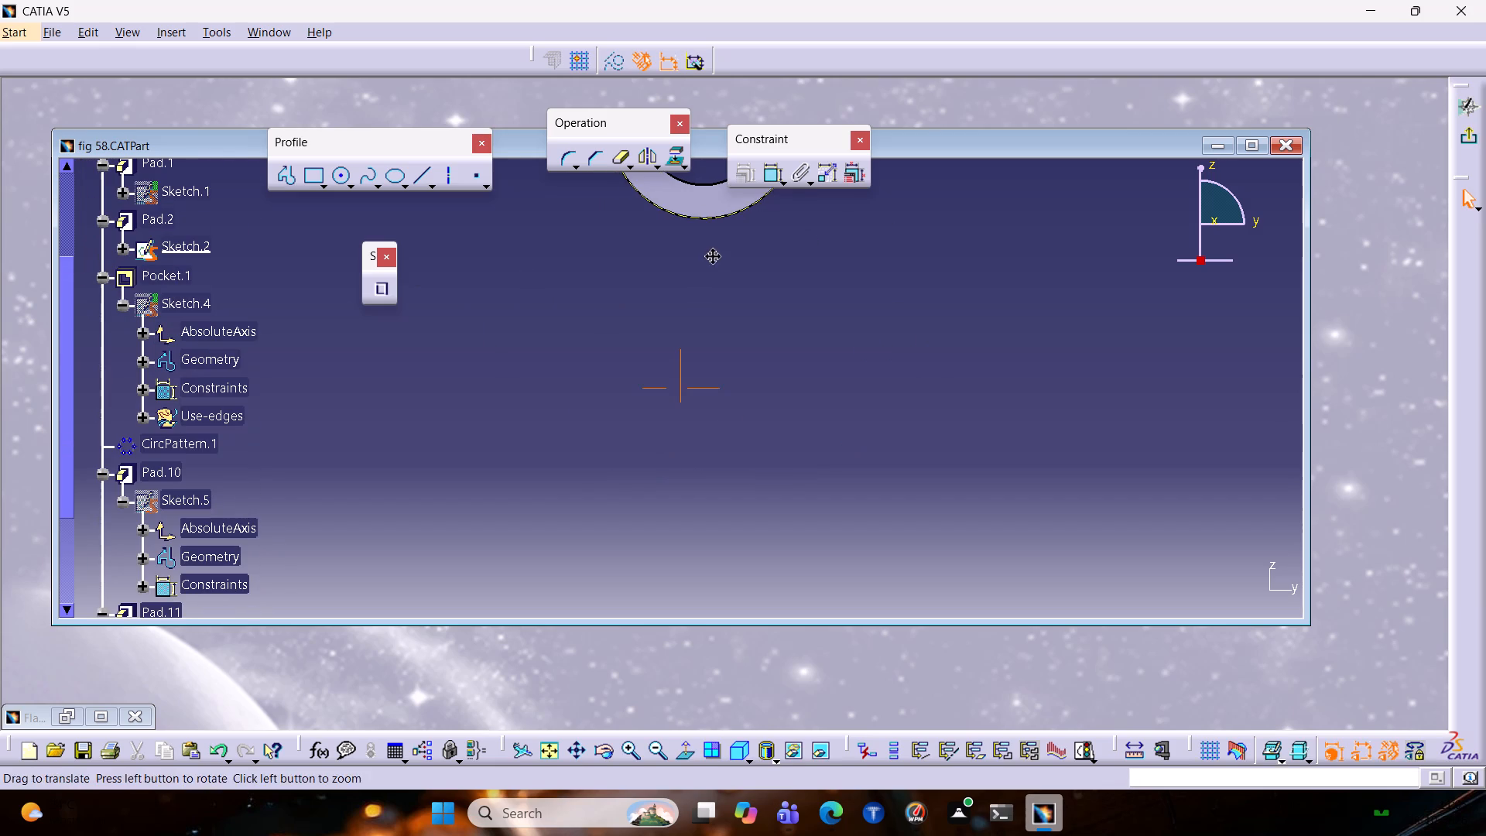
middle_drag(711, 255, 690, 478)
middle_click(690, 478)
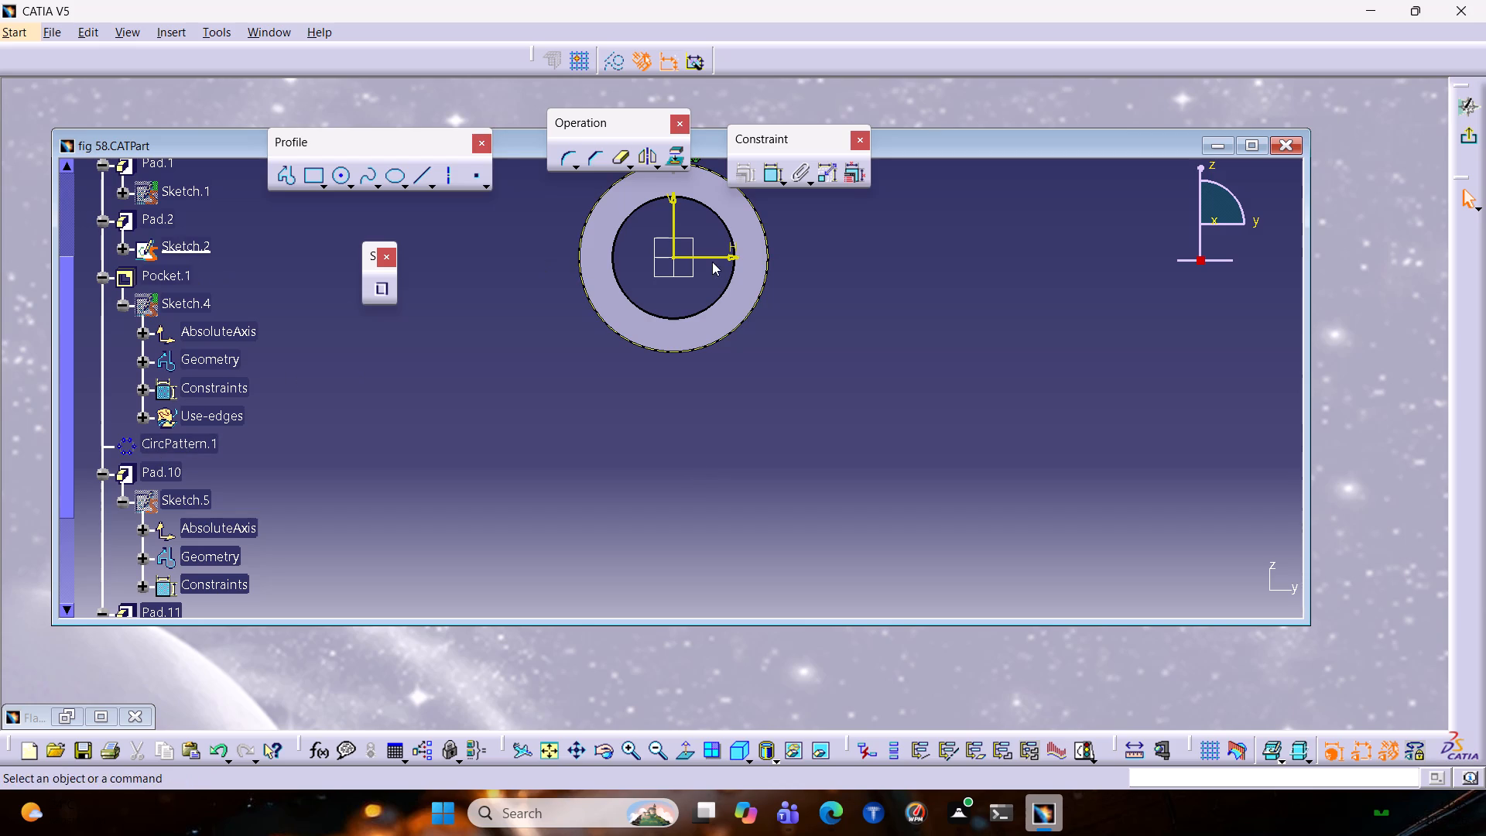
middle_drag(681, 257, 693, 414)
Leave the reference sketch and examine from several angles how the Pad.2 lugs run along the ring.
double_click(158, 224)
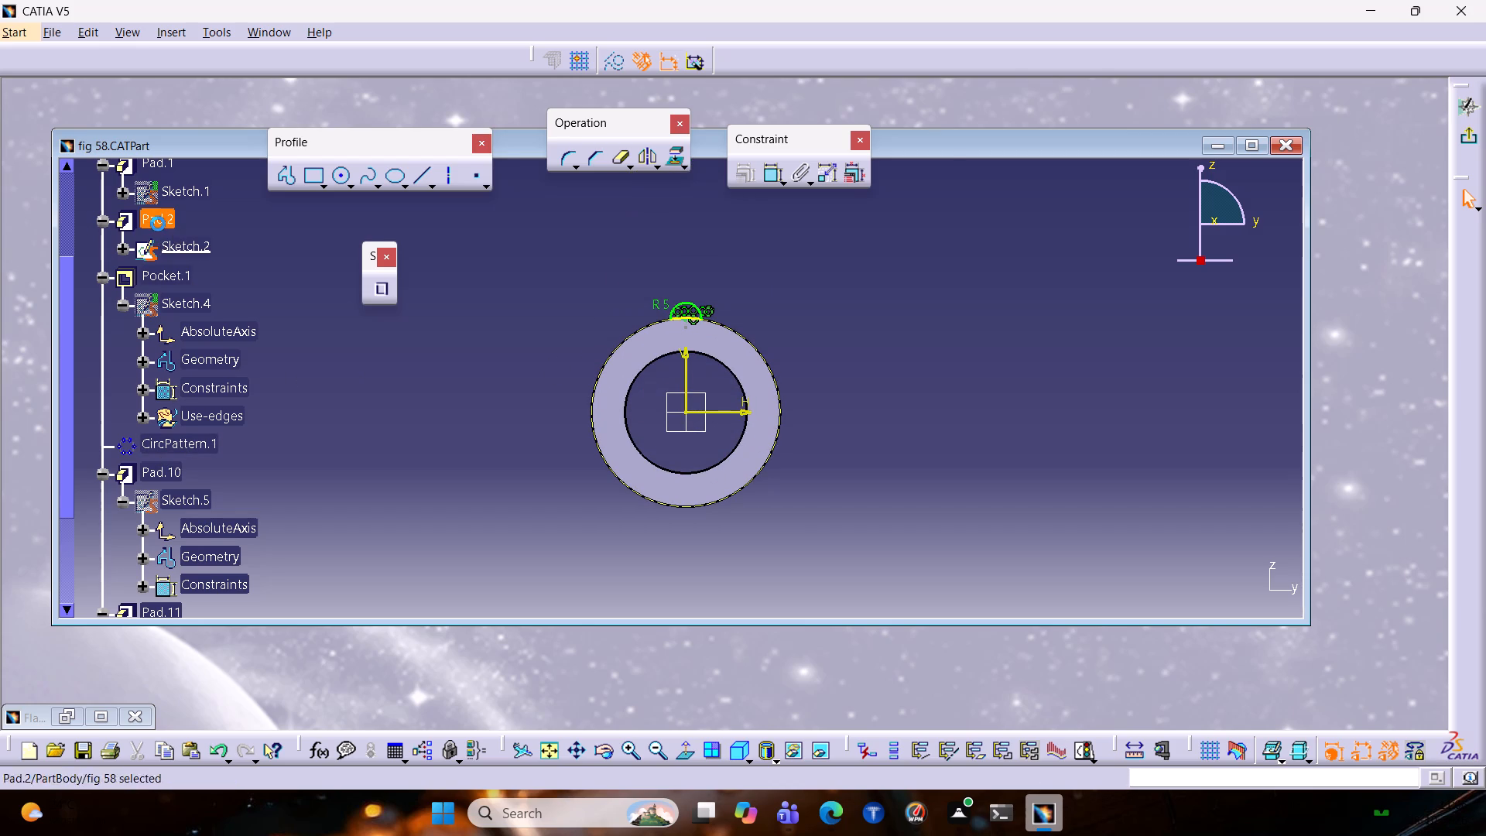
middle_drag(831, 286, 831, 285)
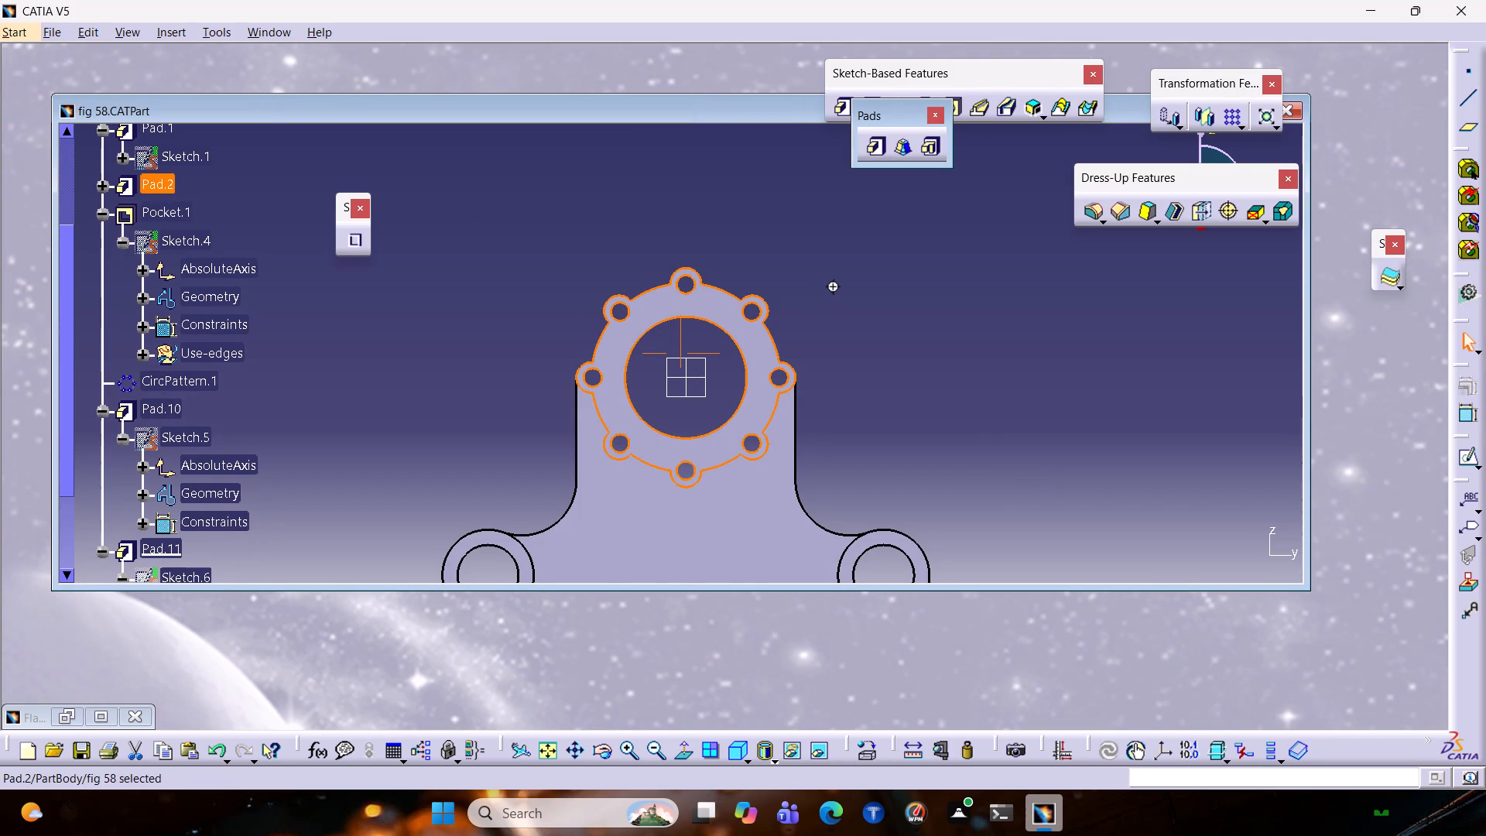
middle_drag(831, 285, 670, 473)
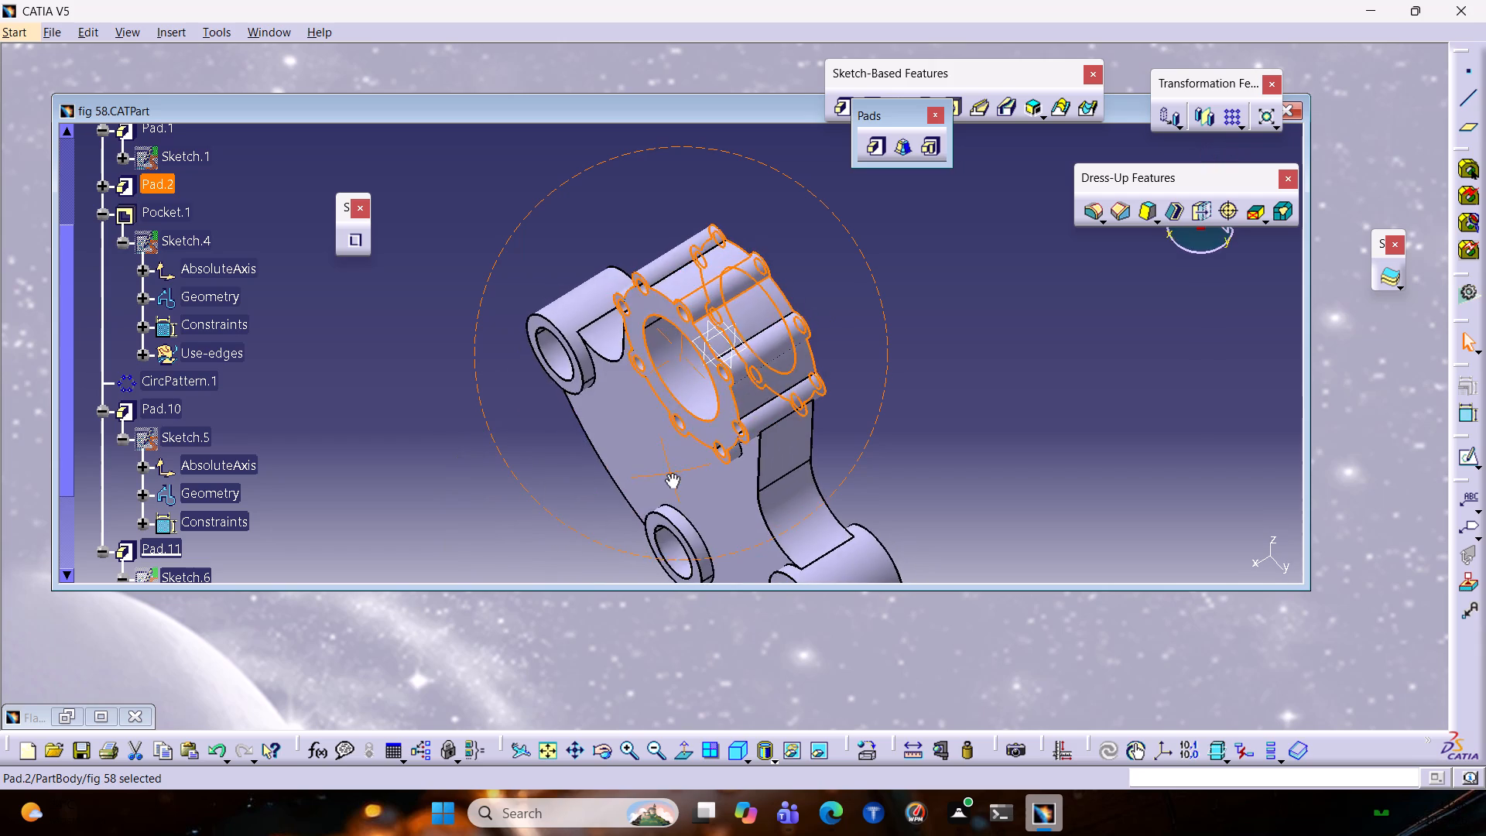
middle_drag(670, 473, 906, 300)
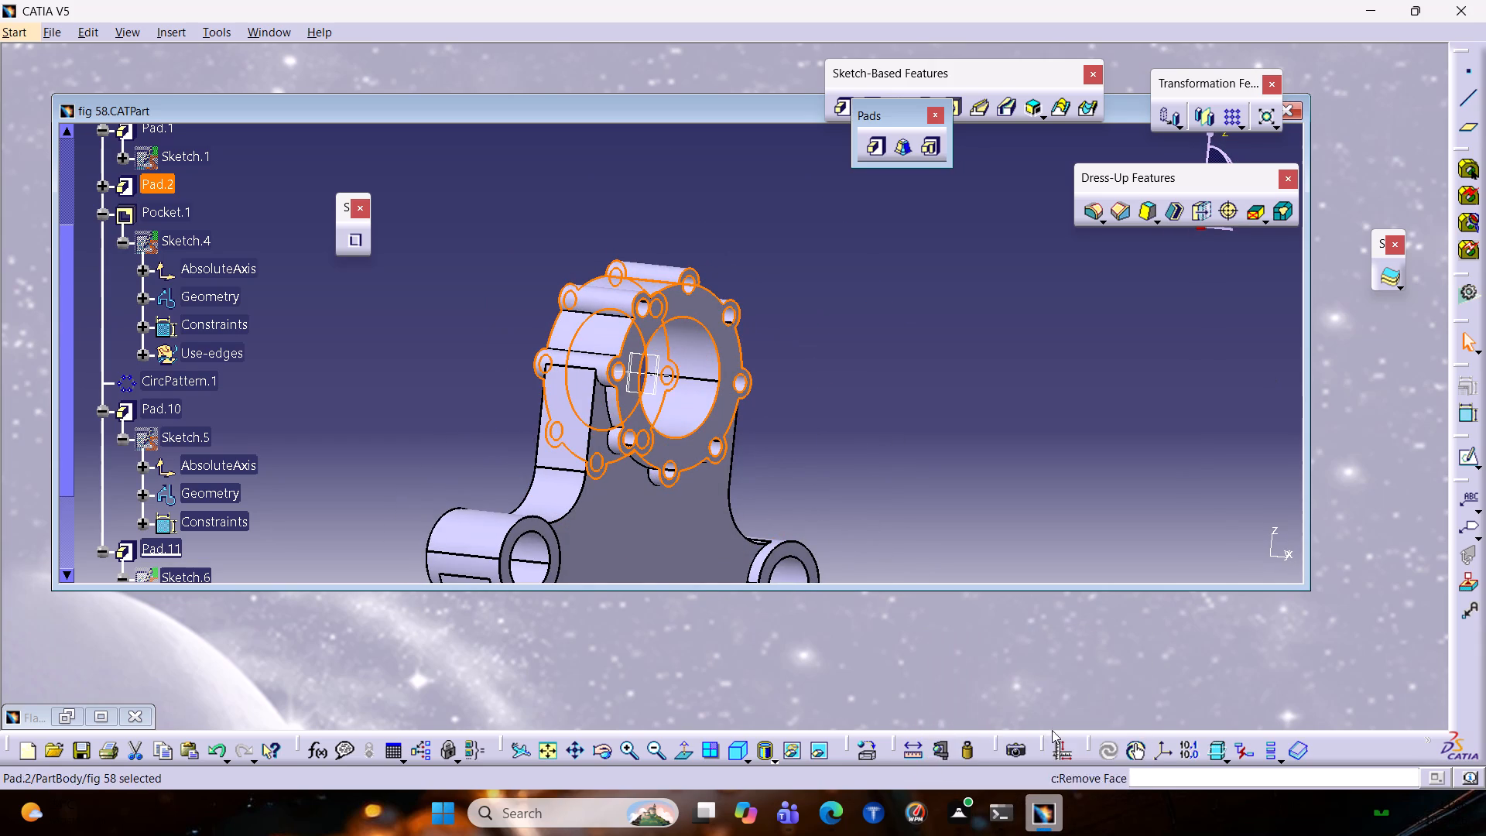
Return to the Flanged Mounting Plate with Three Mounting Lugs part and maximize its window.
click(98, 714)
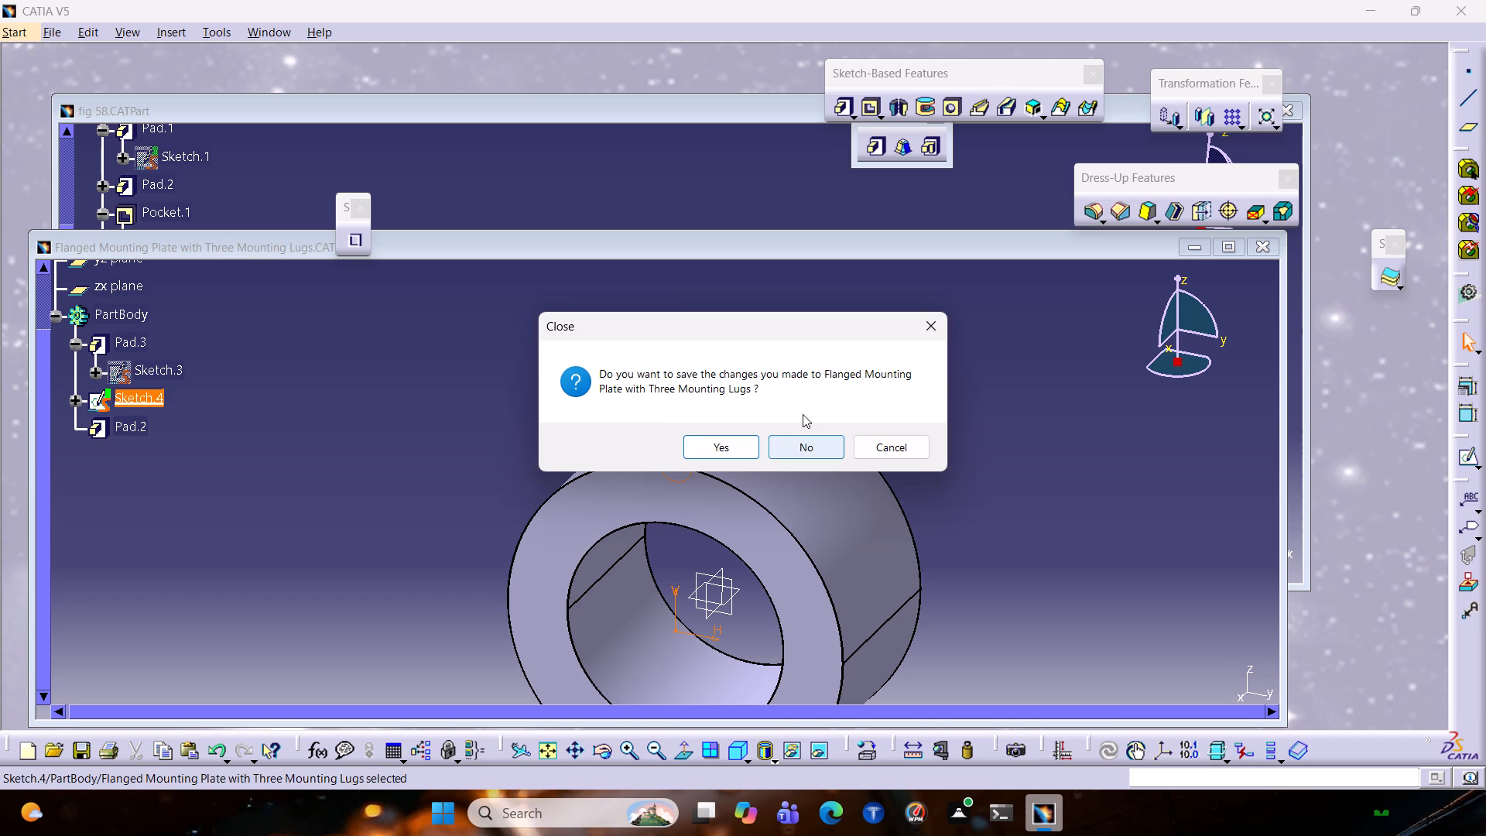
click(1231, 249)
click(747, 449)
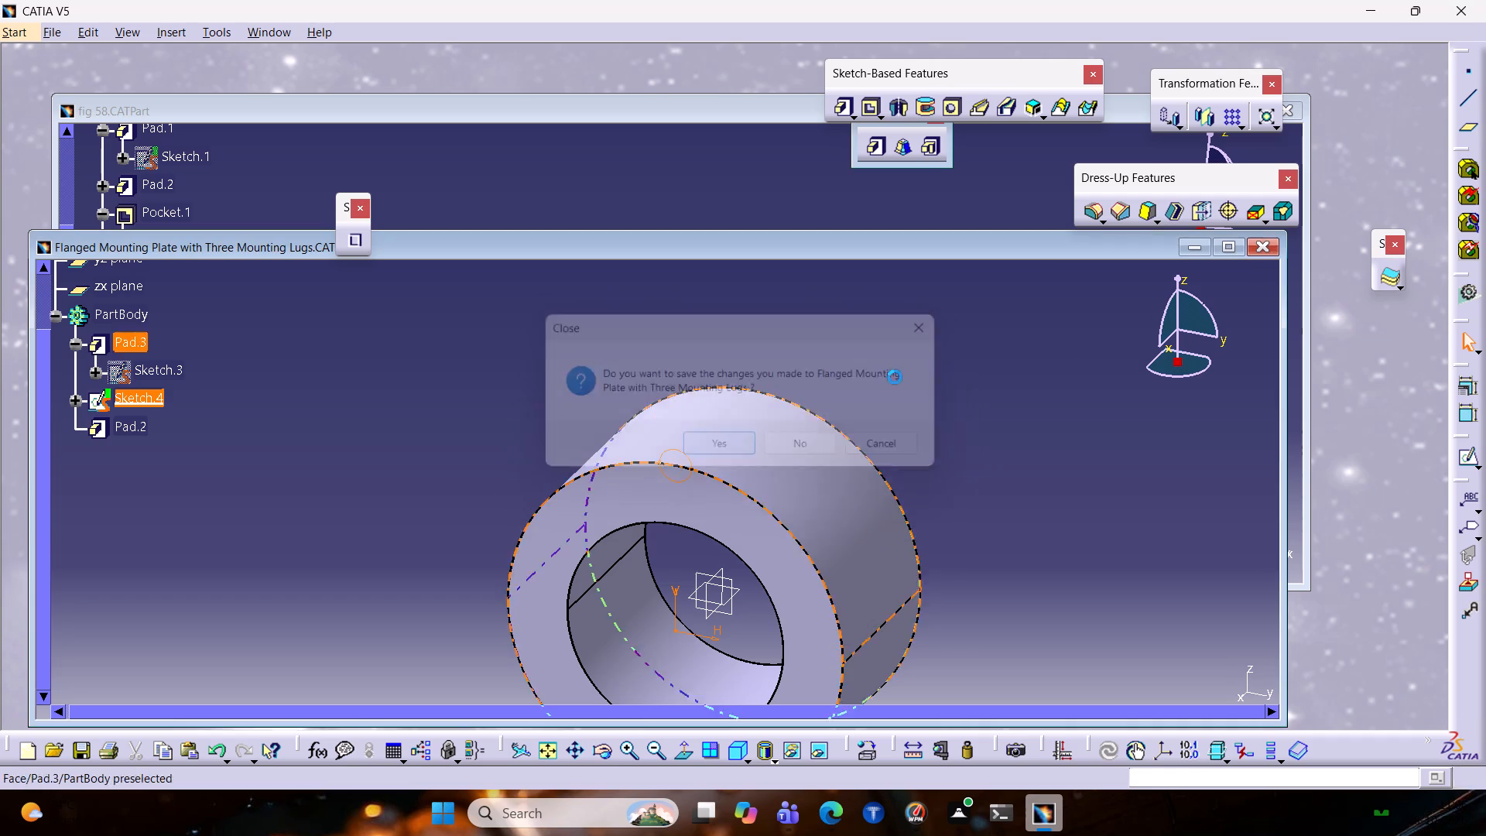
click(1234, 247)
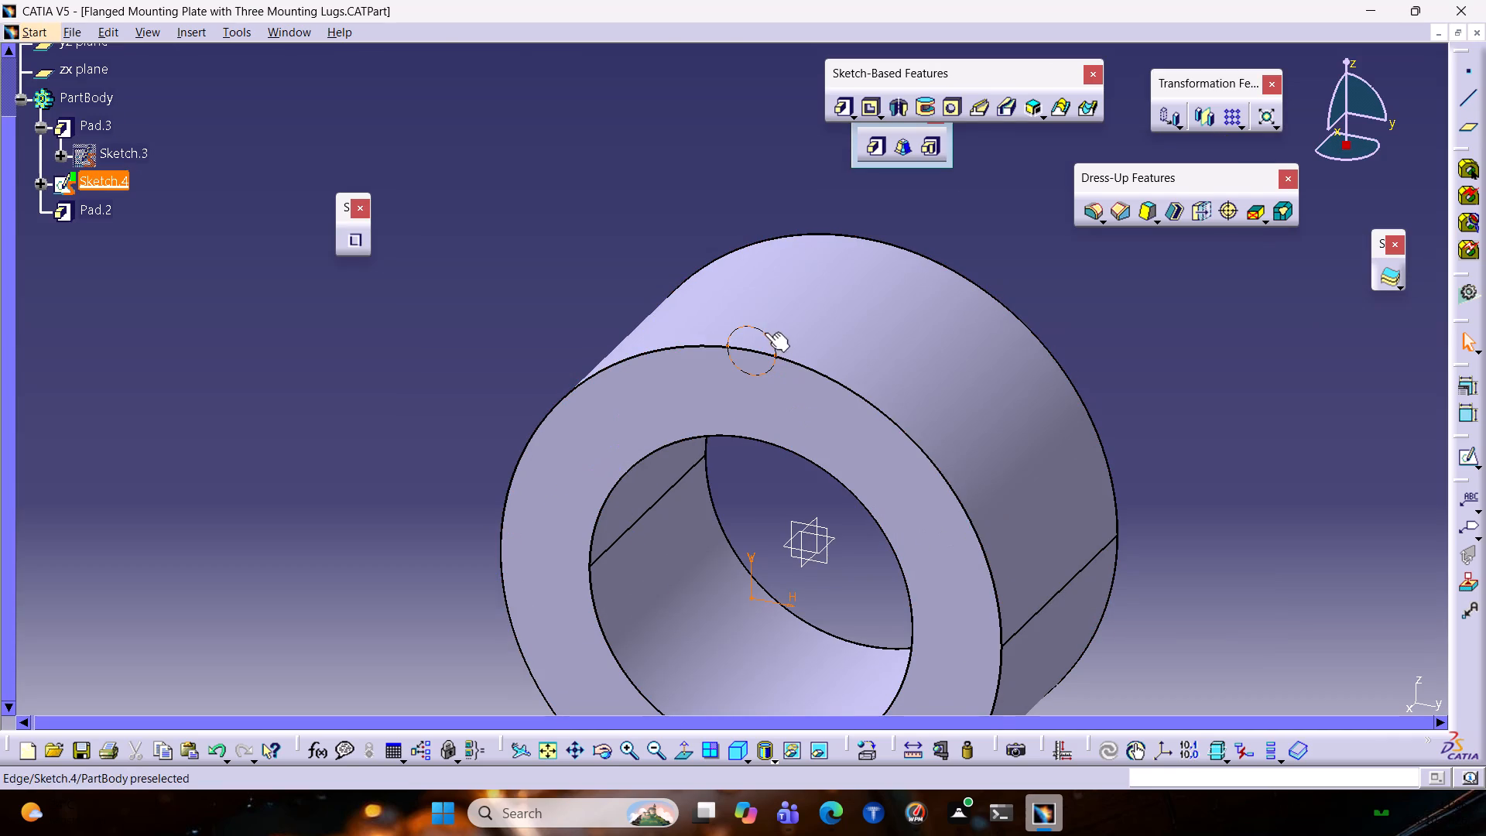
Pad the 6 mm circle sketch 32 mm with its direction reversed so it runs along the ring's outer surface.
click(883, 150)
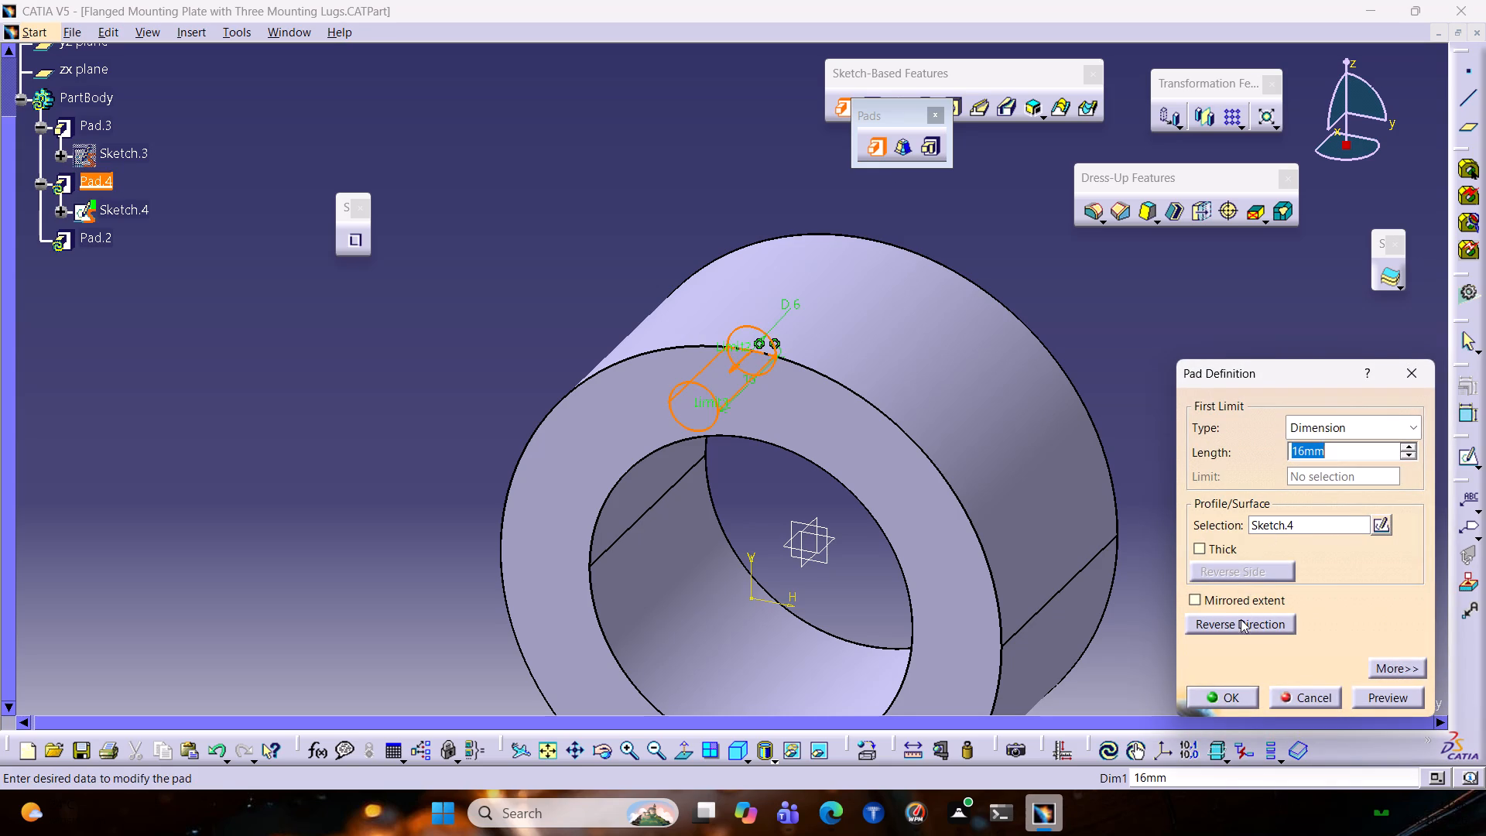
click(1241, 619)
click(1237, 600)
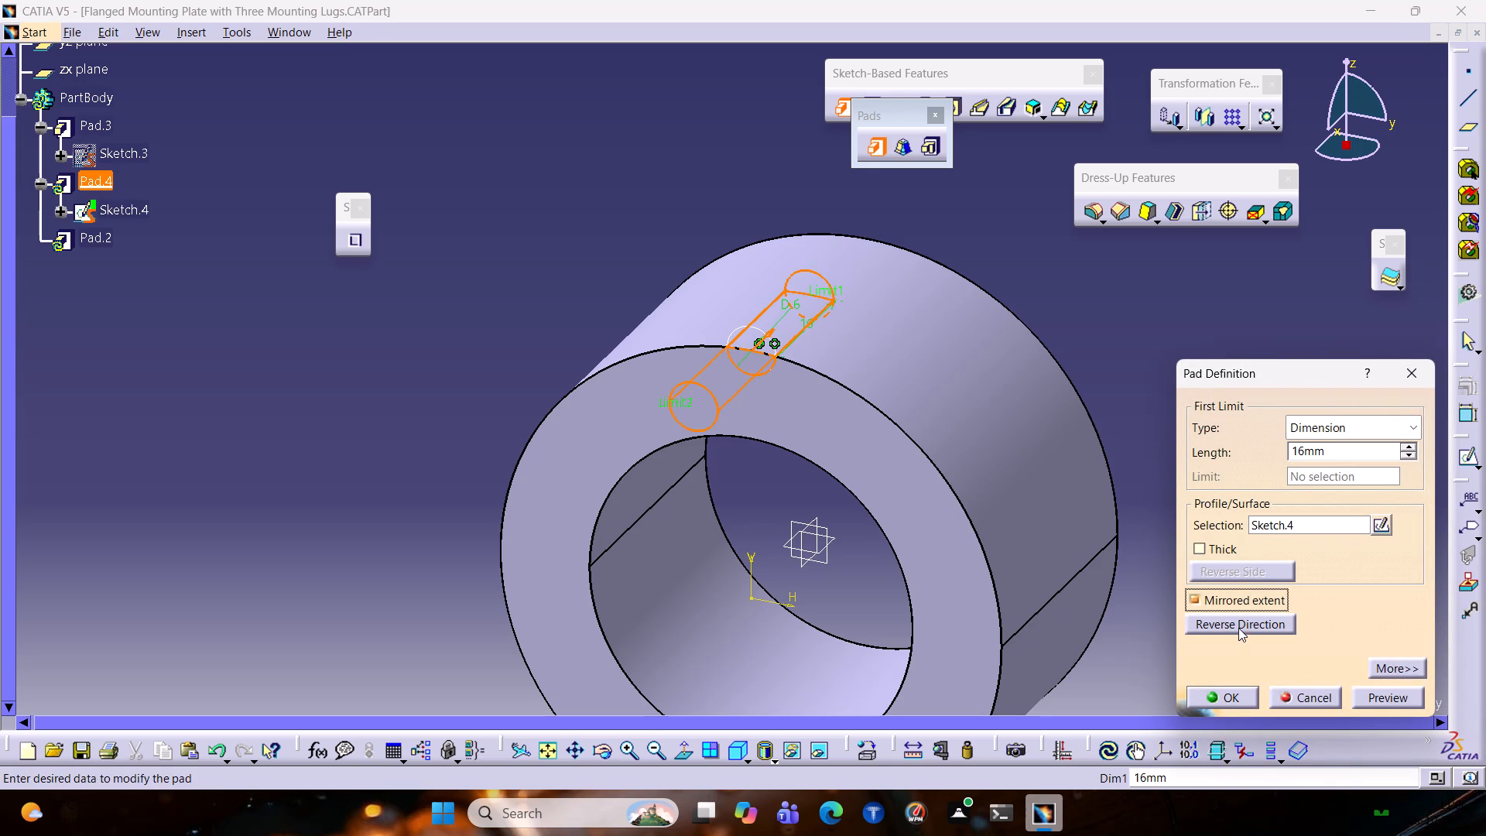
click(1240, 595)
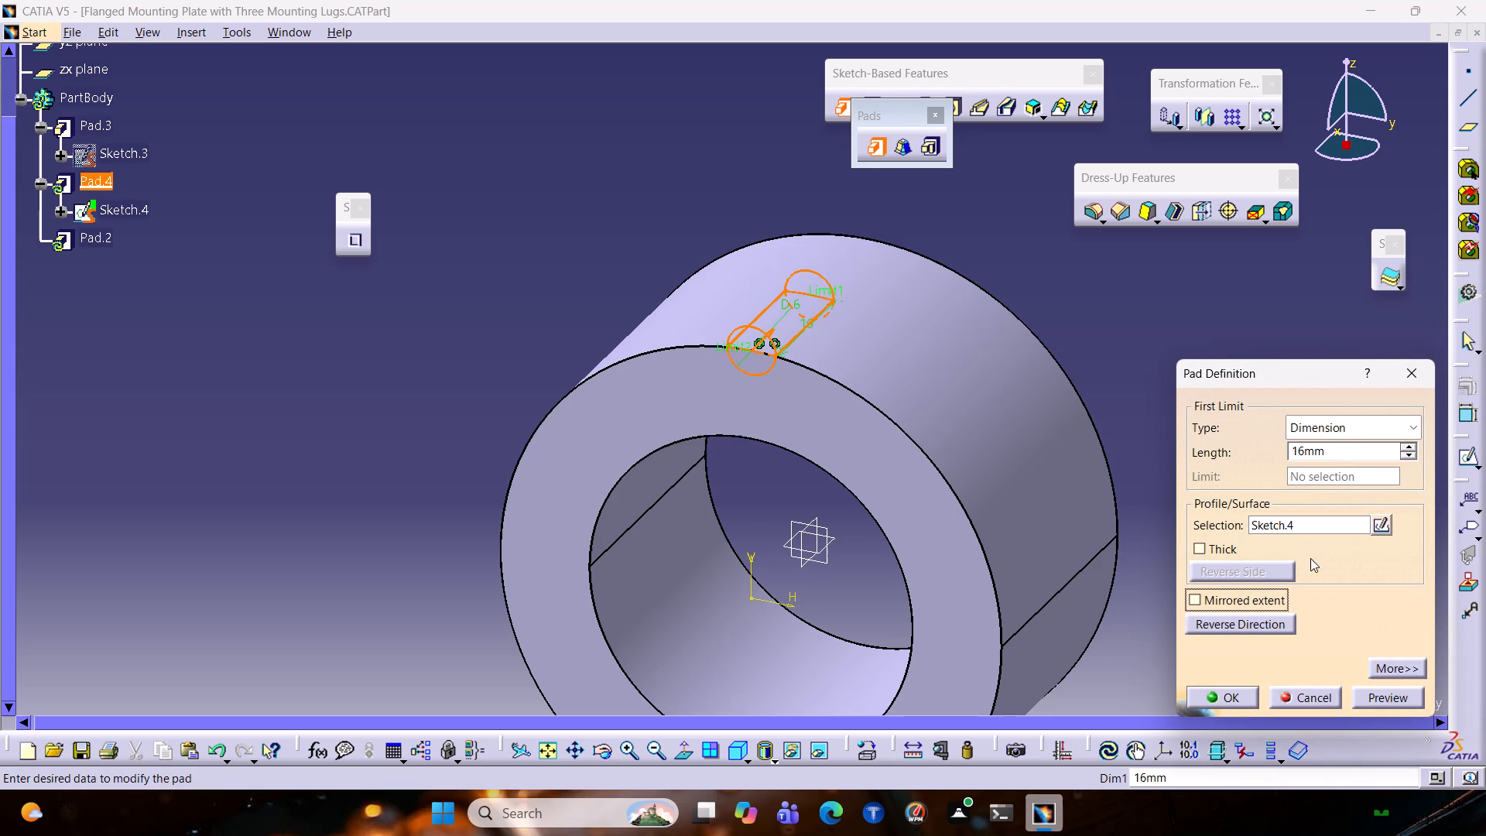
drag(1334, 451, 1248, 455)
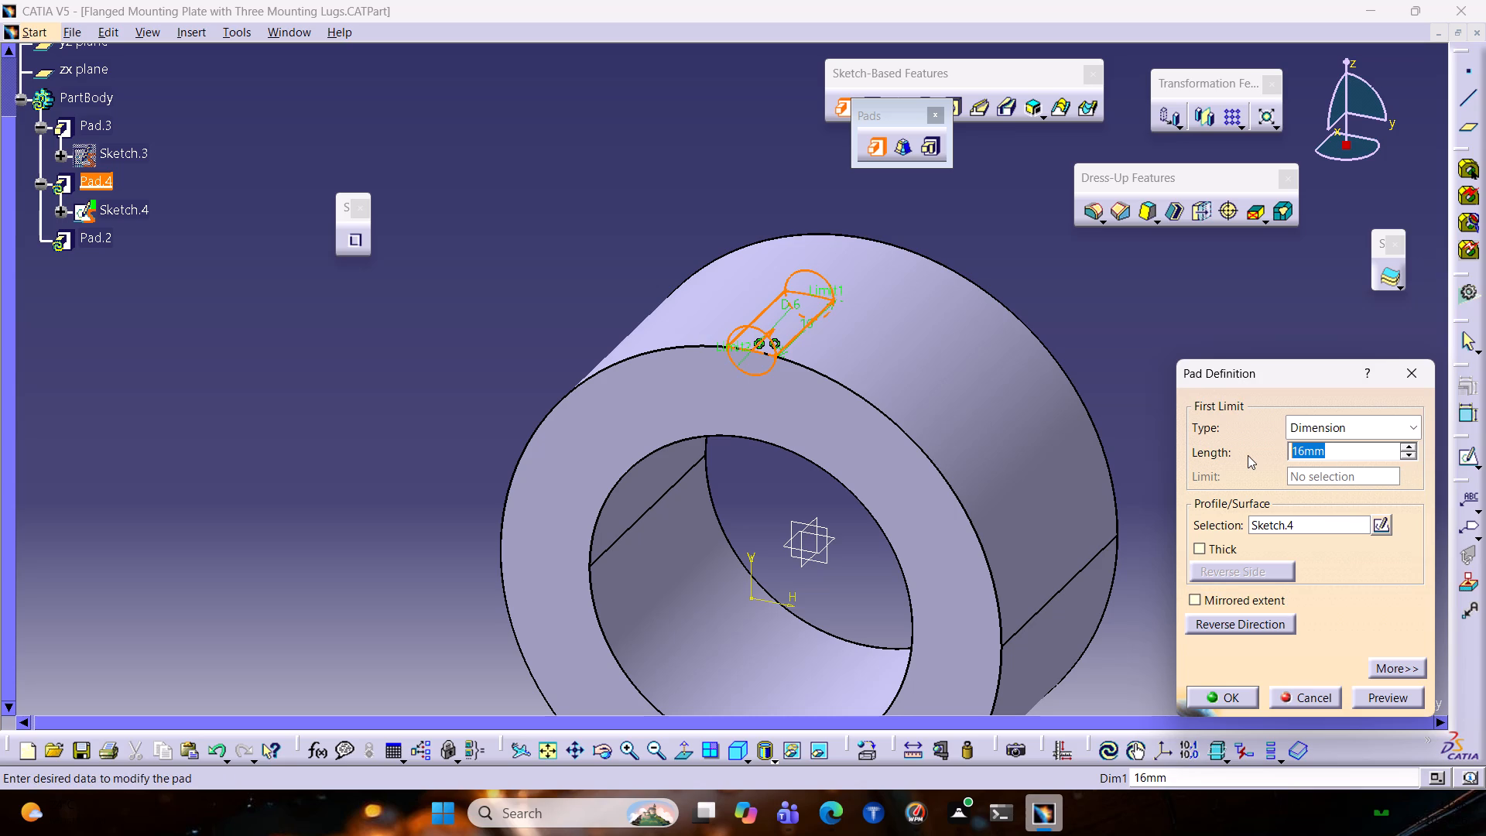
key(3)
key(2)
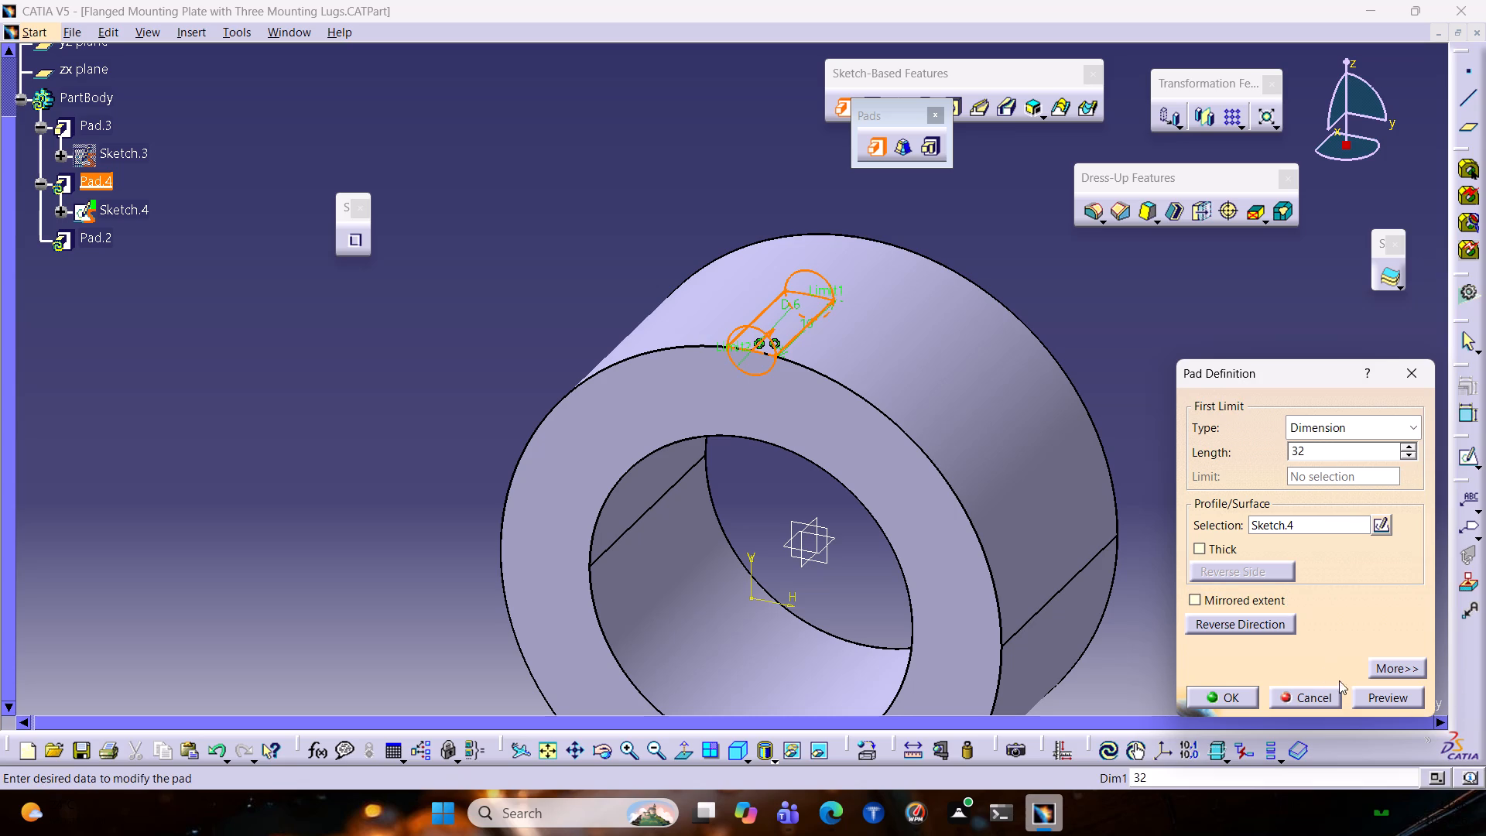
click(1377, 704)
click(1239, 704)
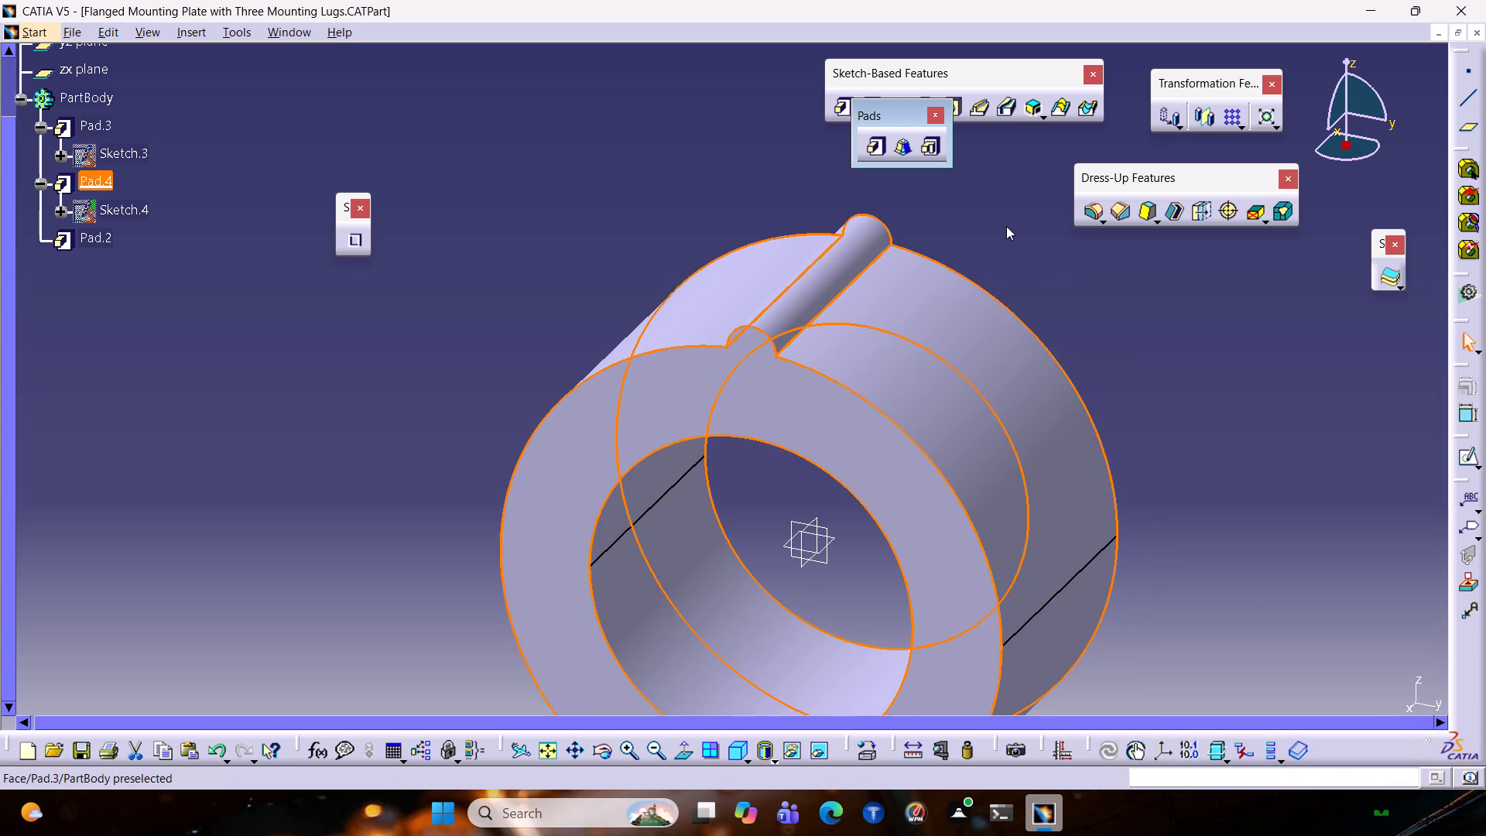
key(Escape)
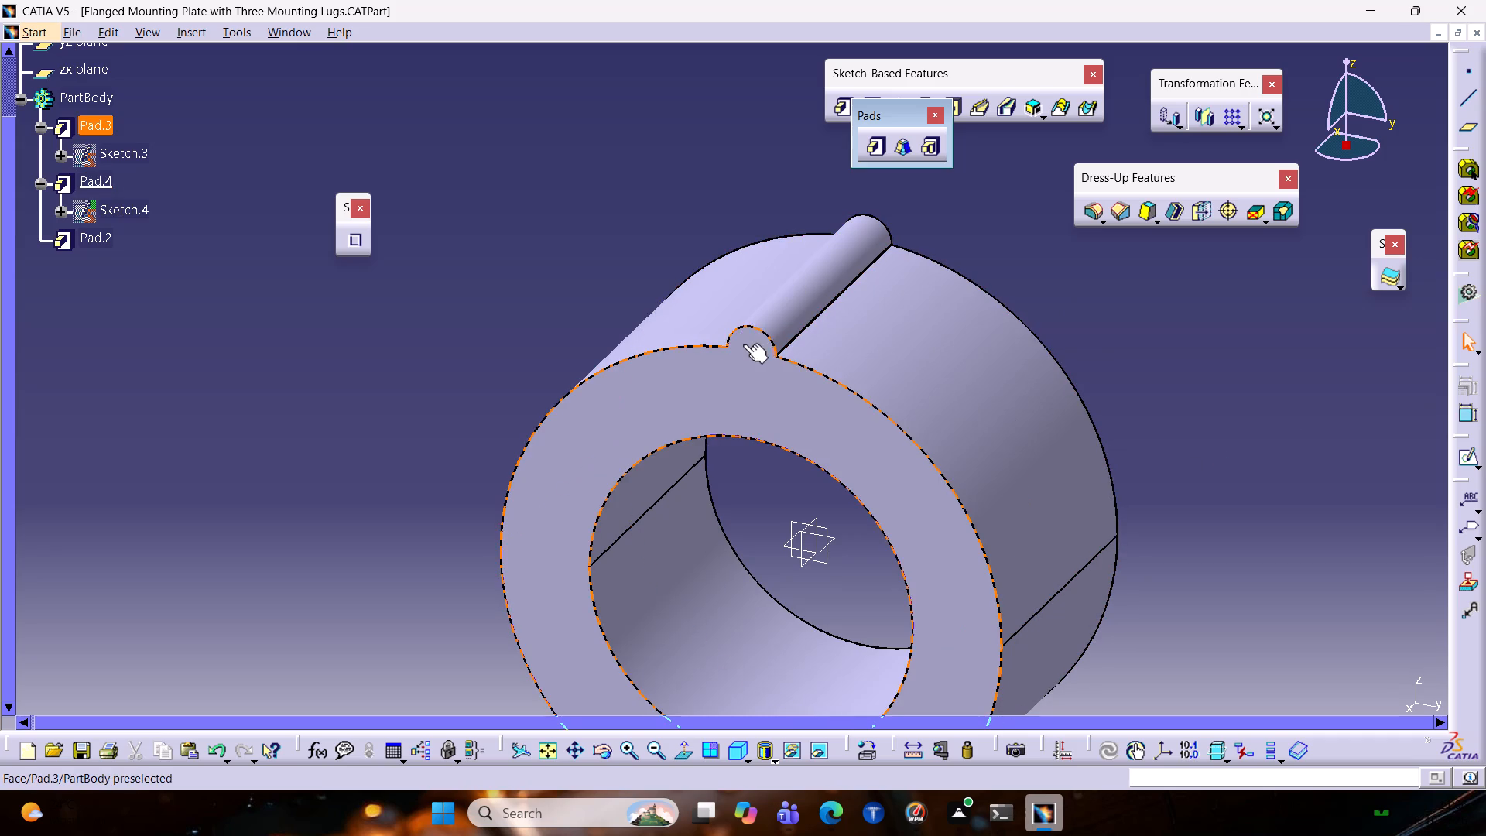
Create a circular pattern of Pad.4 as a complete crown with 8 instances, using the ring's front face as reference.
click(748, 343)
click(810, 290)
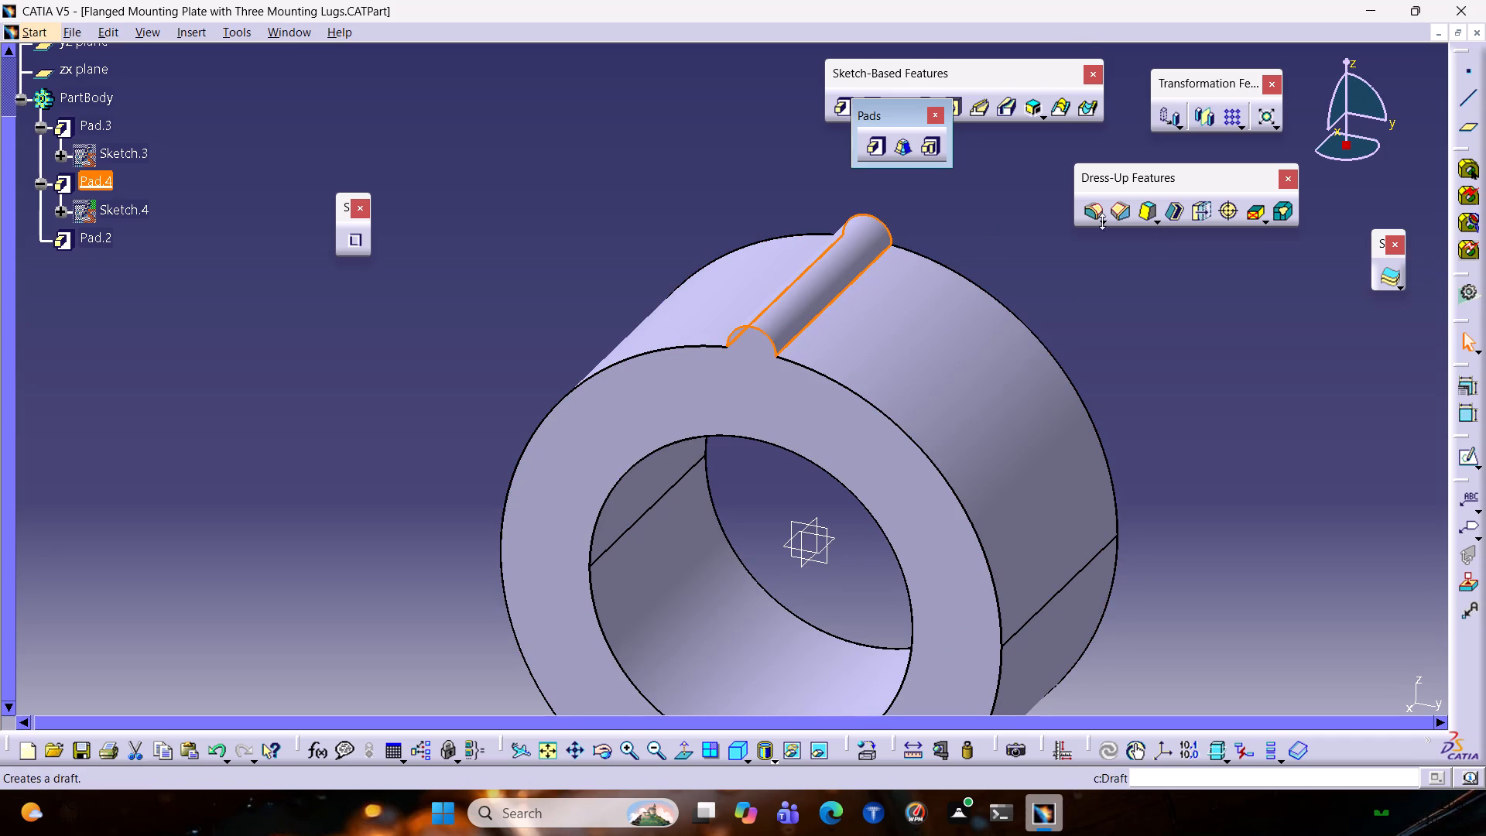
click(1241, 122)
click(1241, 122)
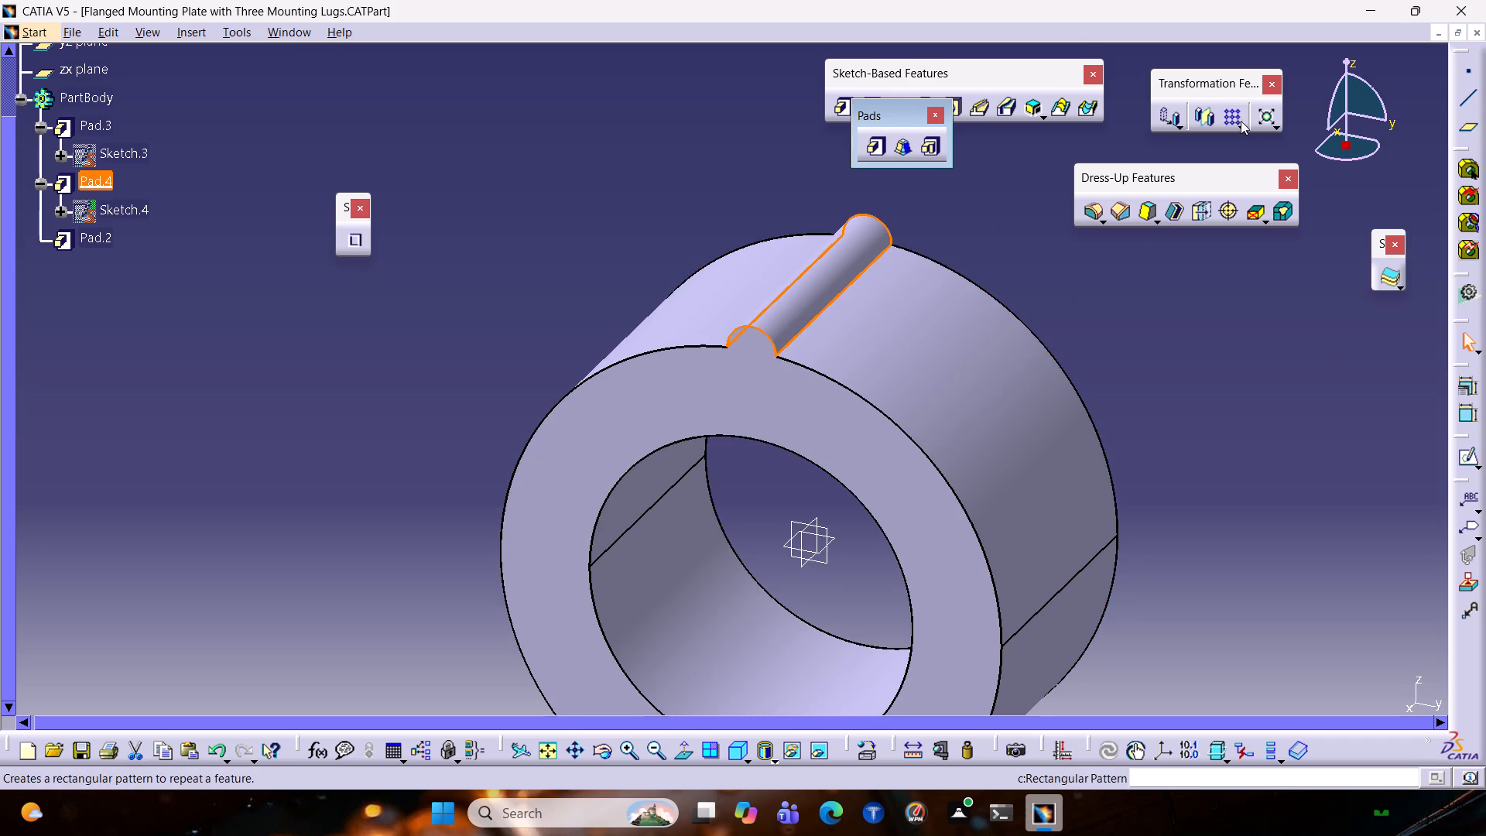
click(1241, 122)
double_click(1241, 122)
double_click(1241, 121)
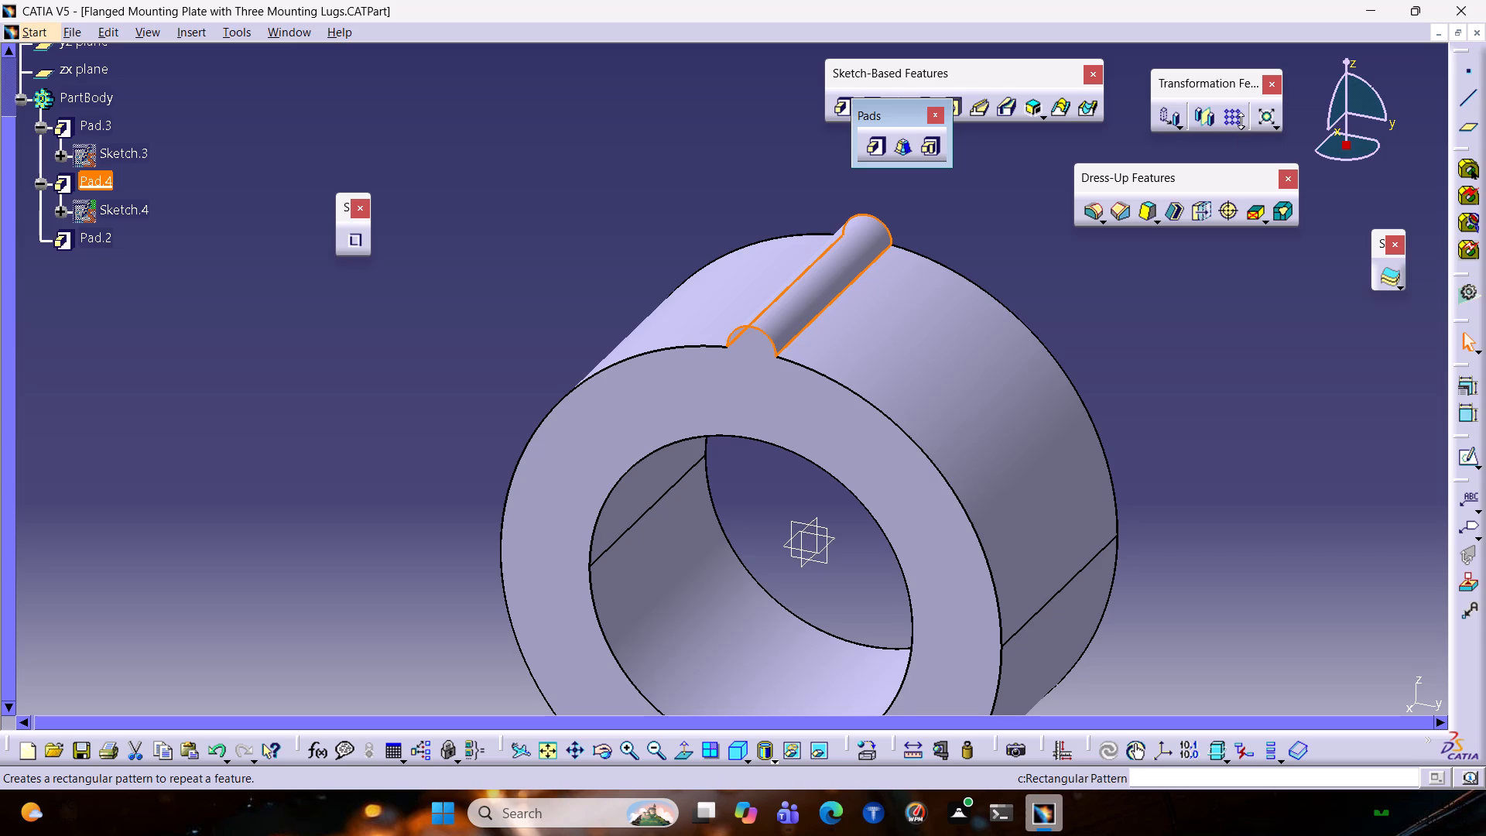
click(1238, 128)
click(1243, 125)
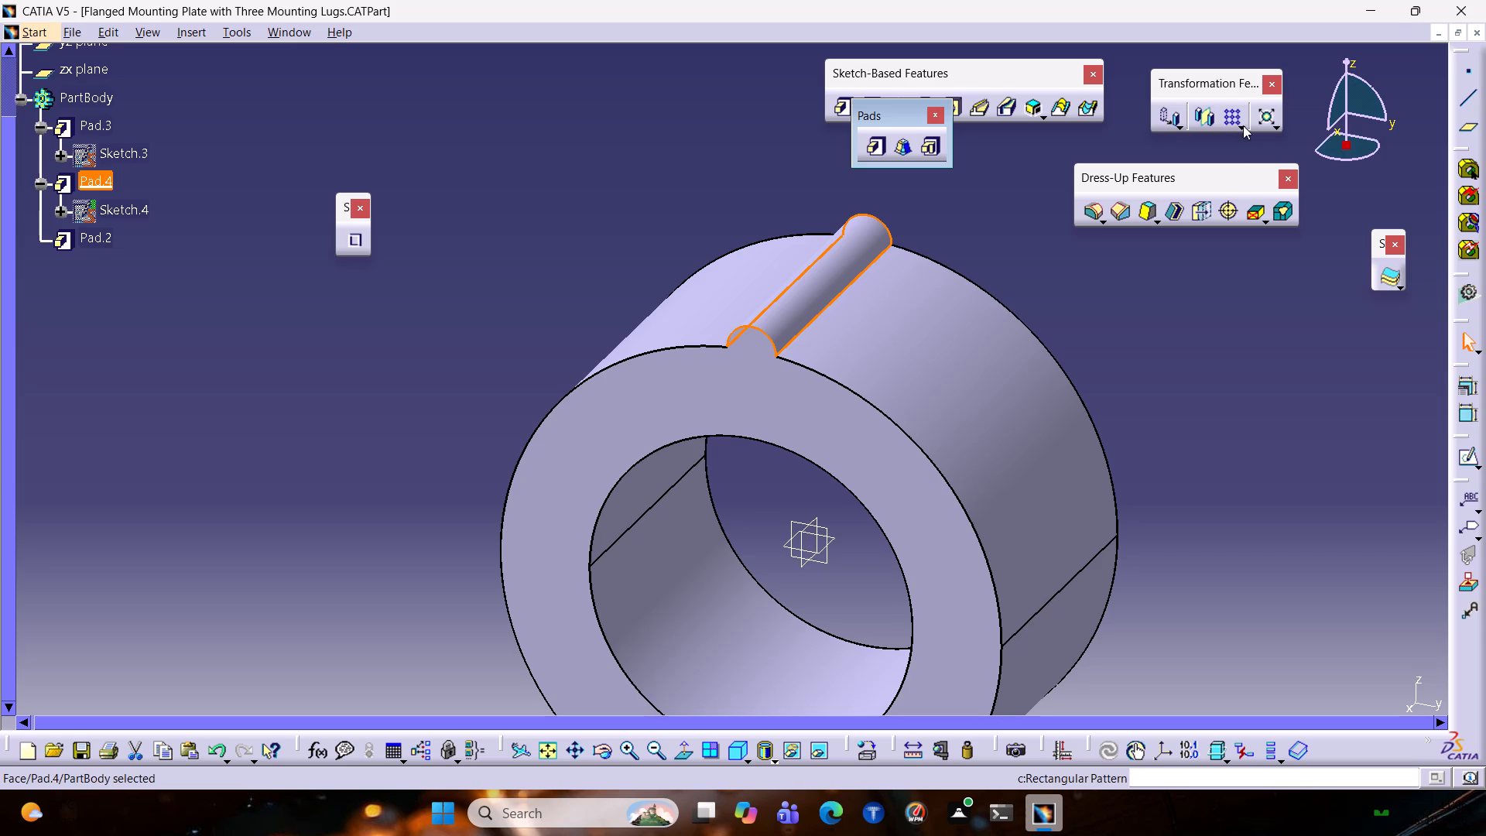
click(1305, 148)
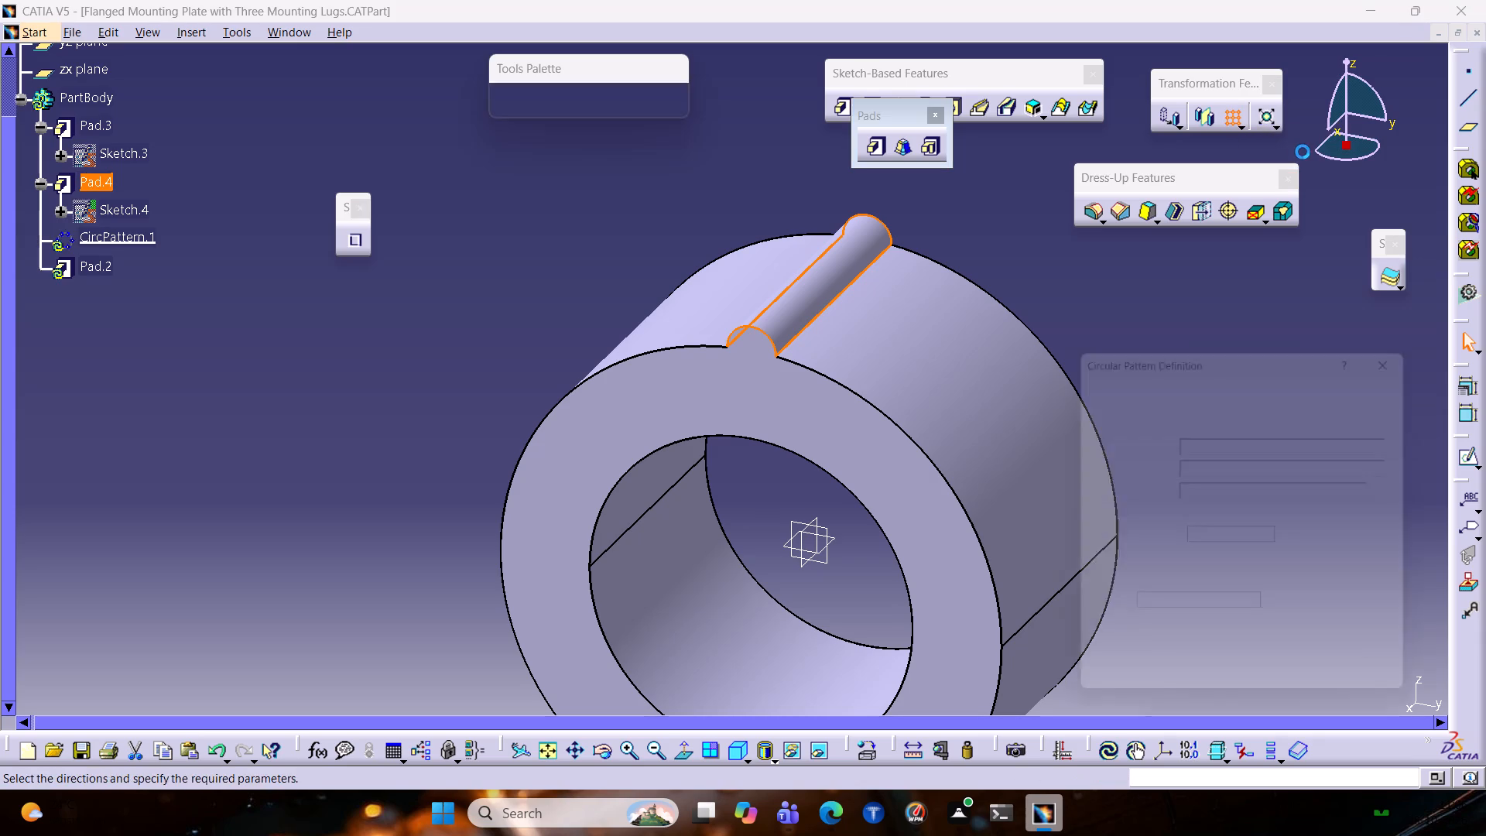
click(1226, 413)
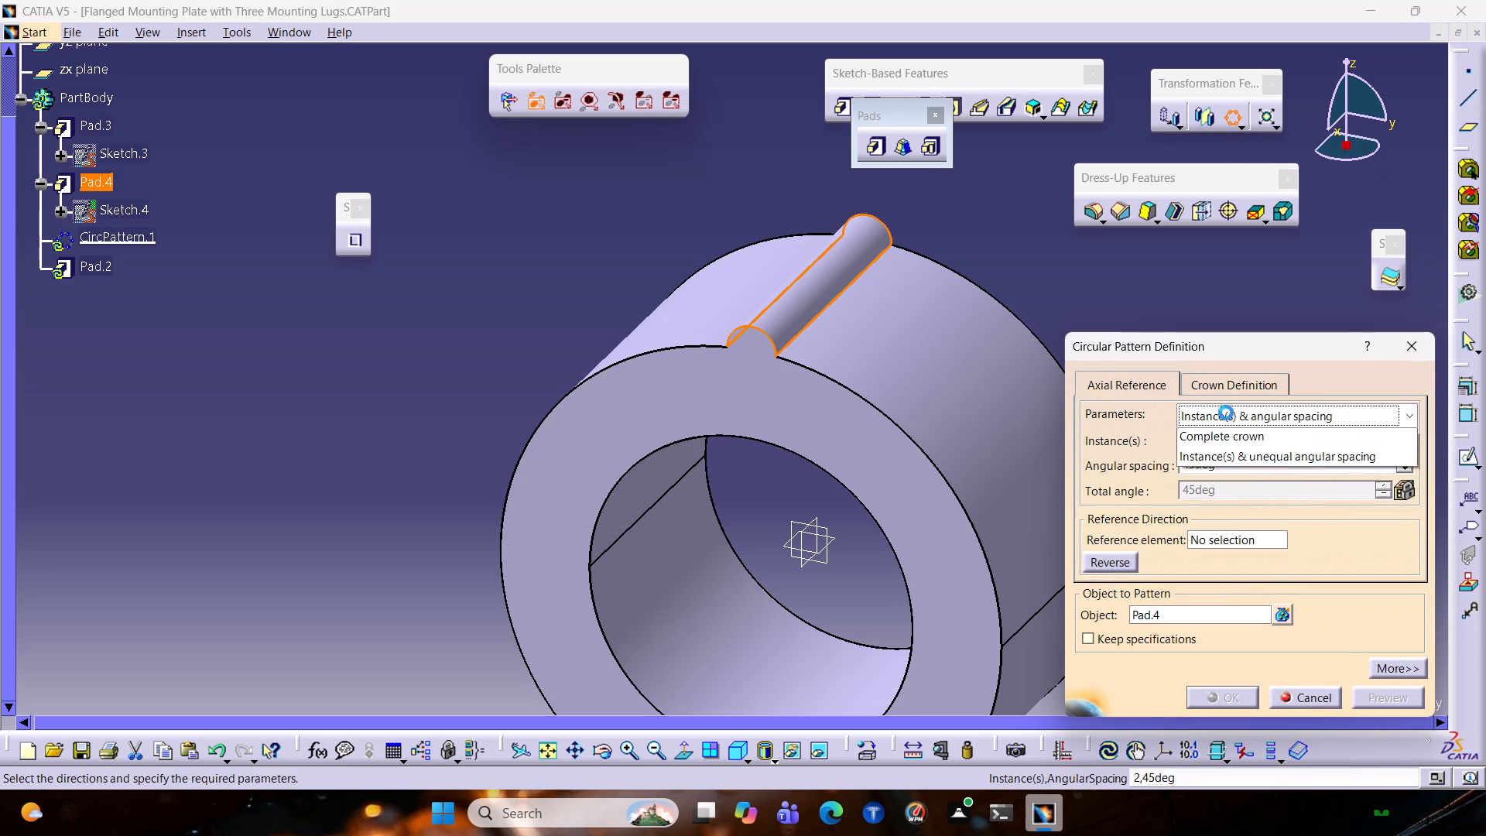
click(1212, 499)
drag(1223, 438, 1145, 457)
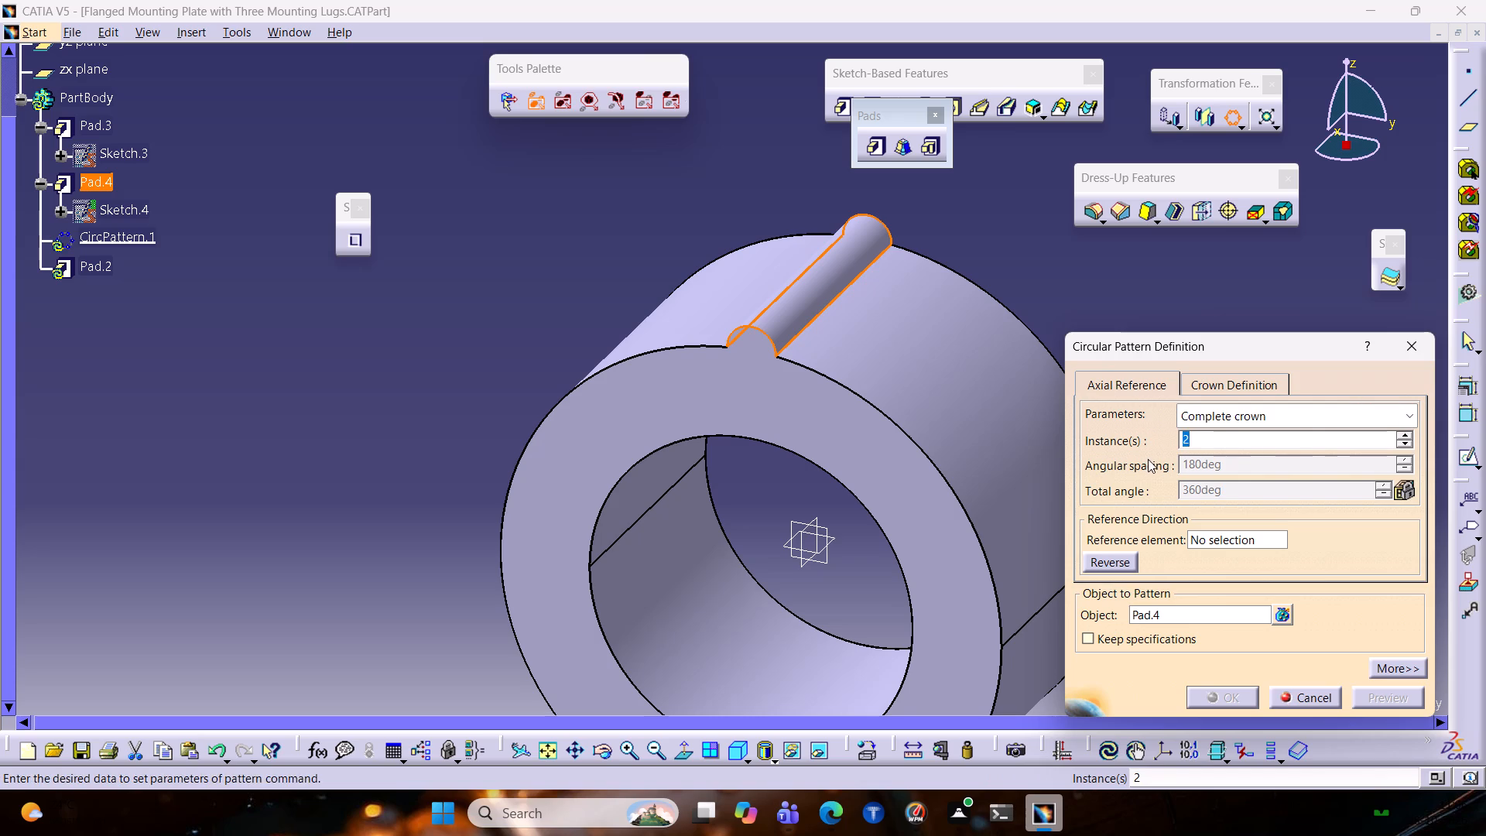
key(8)
click(1197, 540)
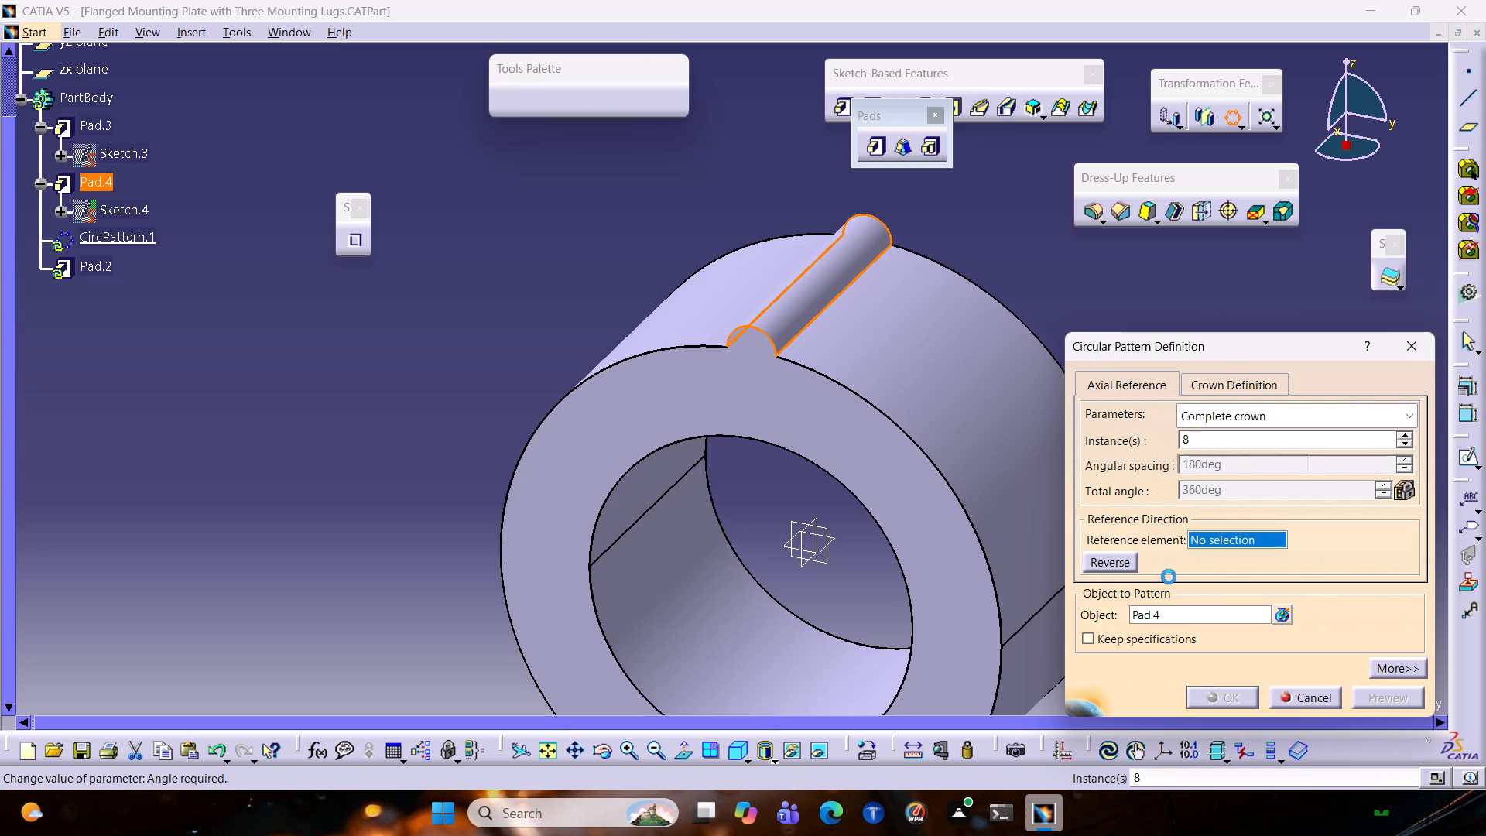
click(813, 401)
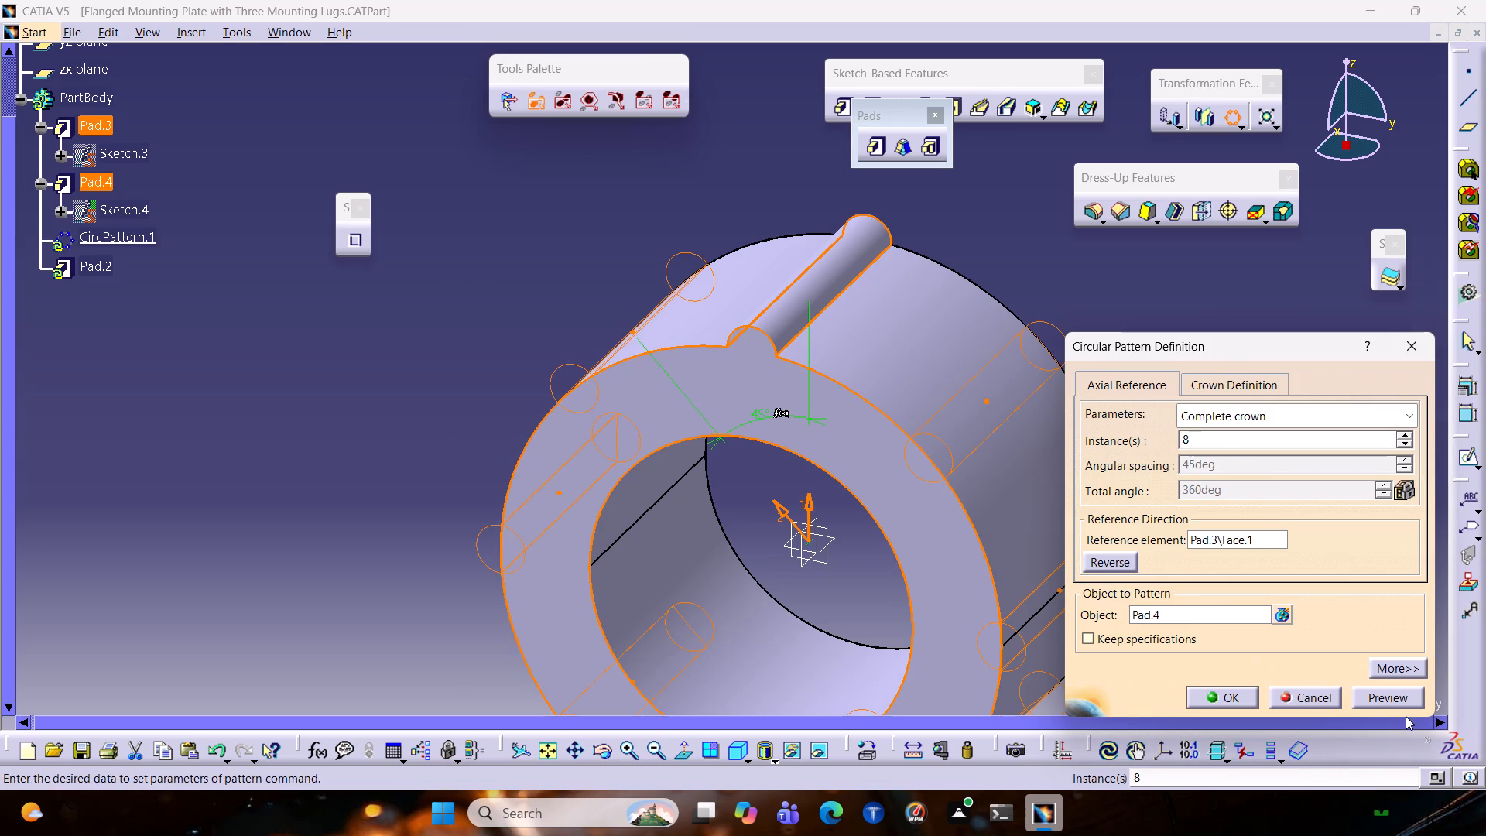
middle_drag(984, 211, 940, 258)
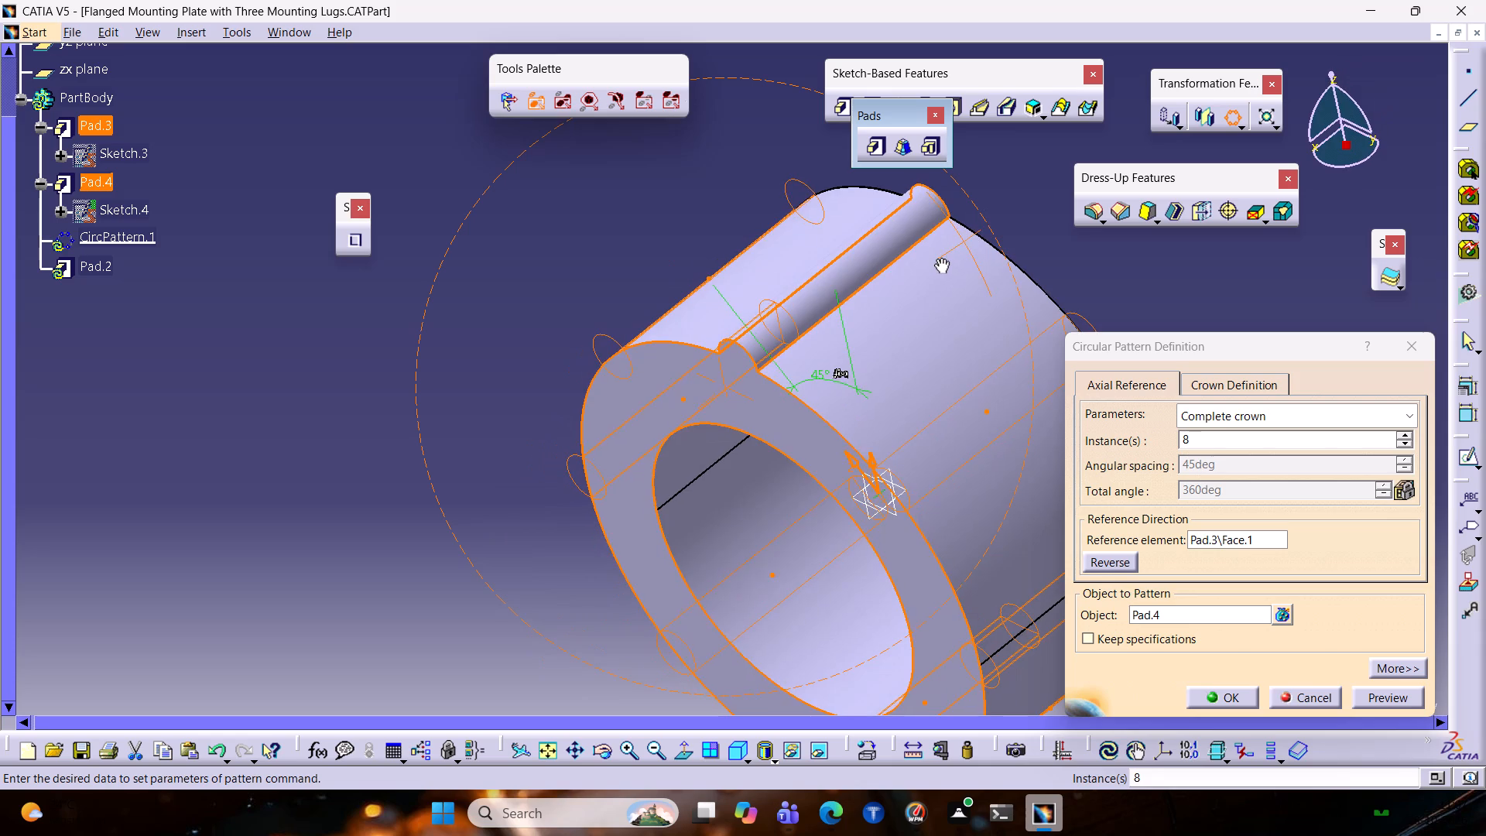
middle_drag(940, 258, 1023, 119)
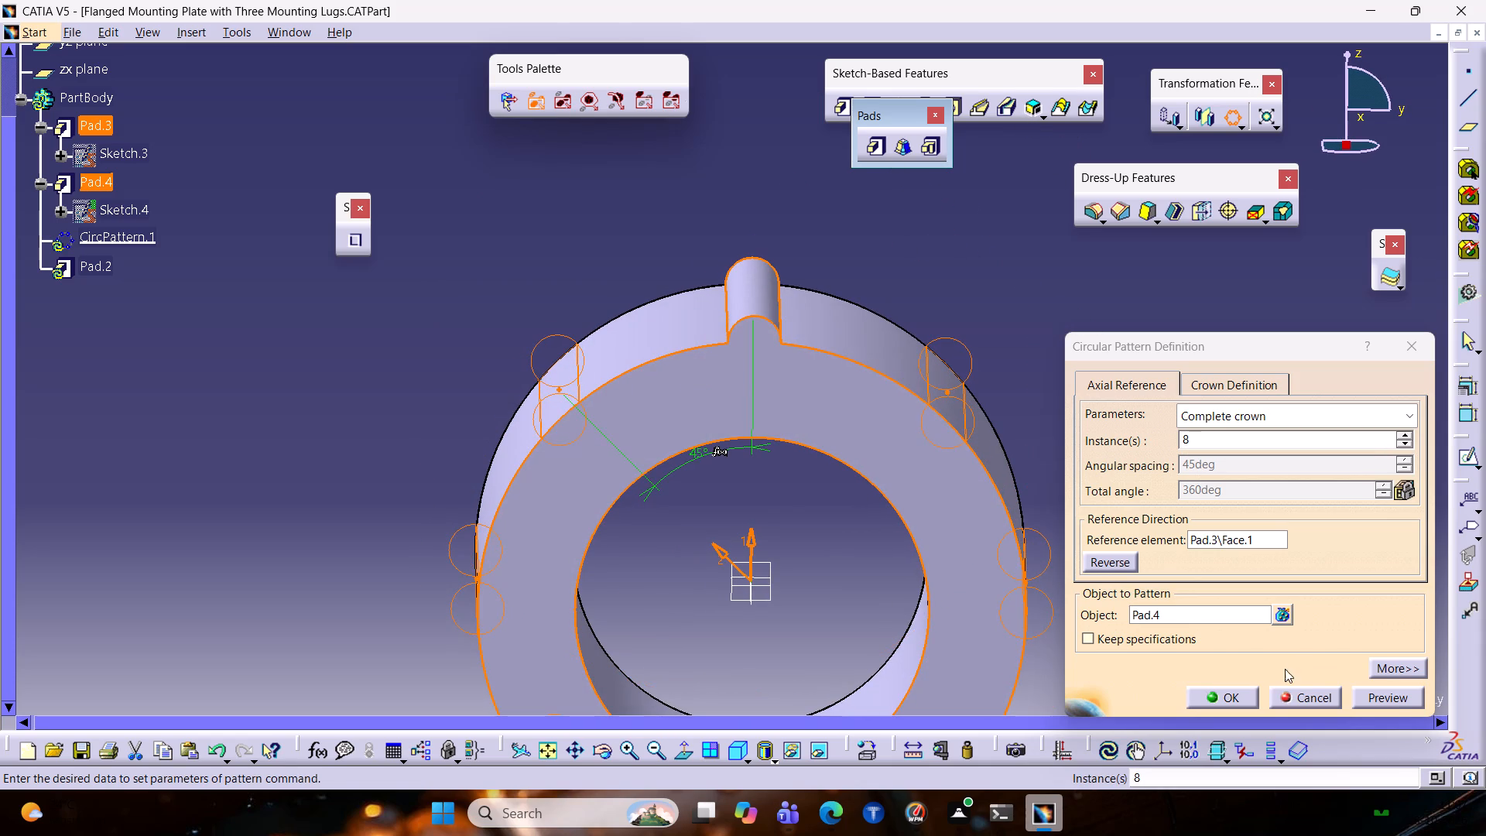
click(1392, 695)
click(1217, 694)
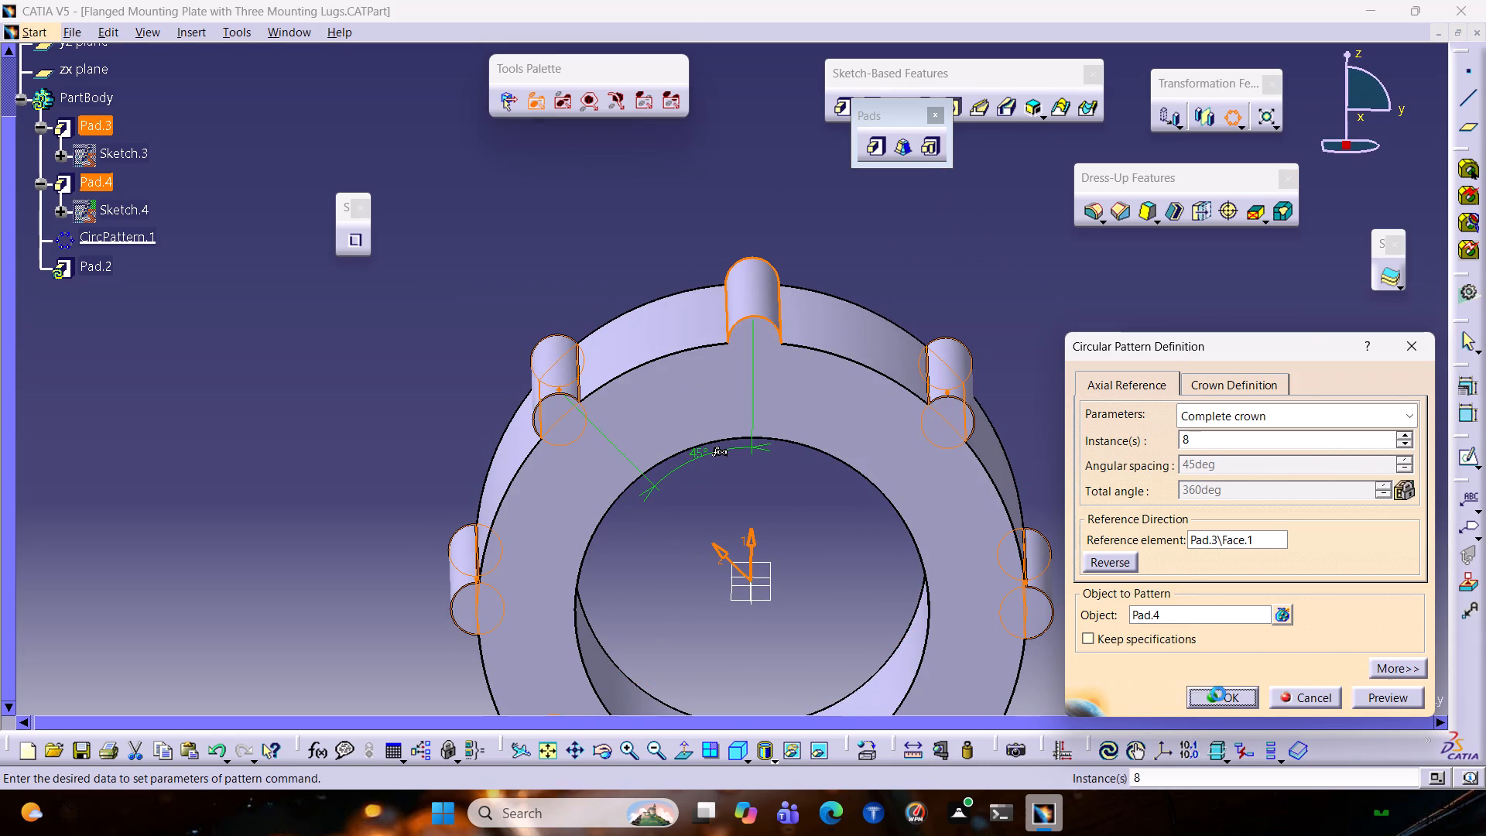
click(907, 247)
Start a sketch on the patterned ring's front face and project the top lug's outer arc into it.
click(762, 339)
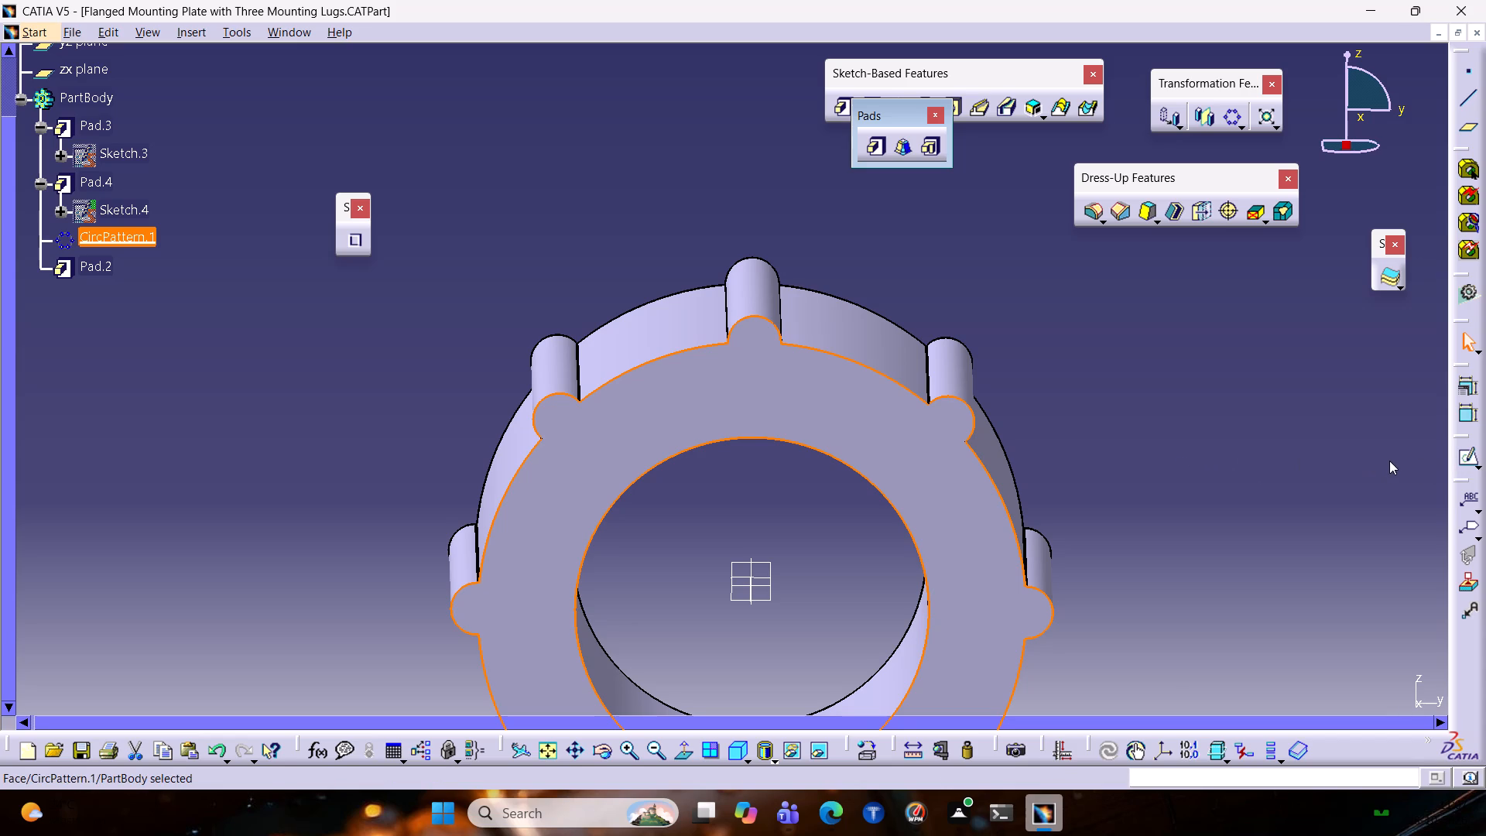
click(1467, 457)
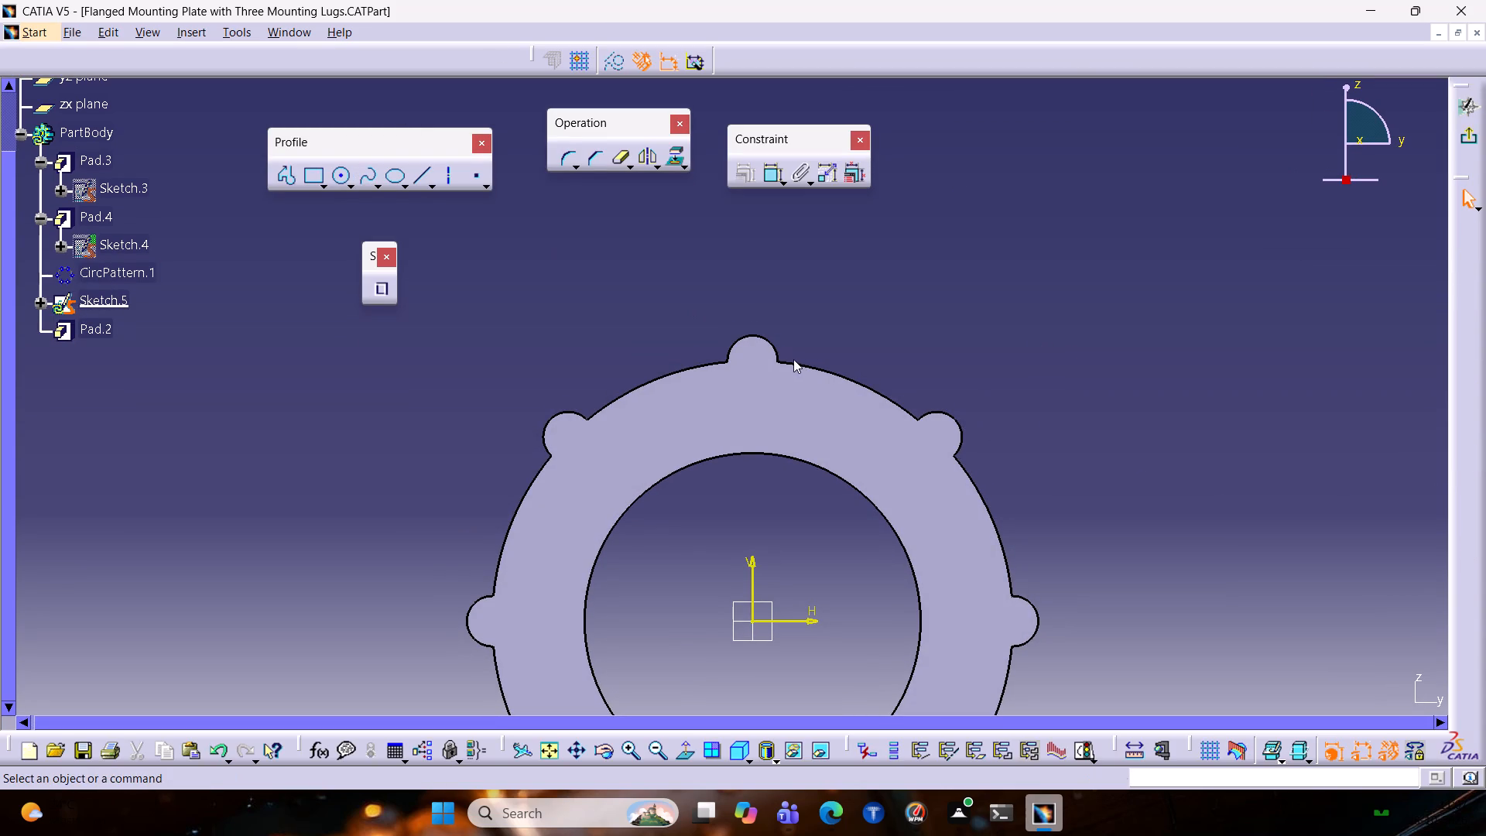
click(772, 342)
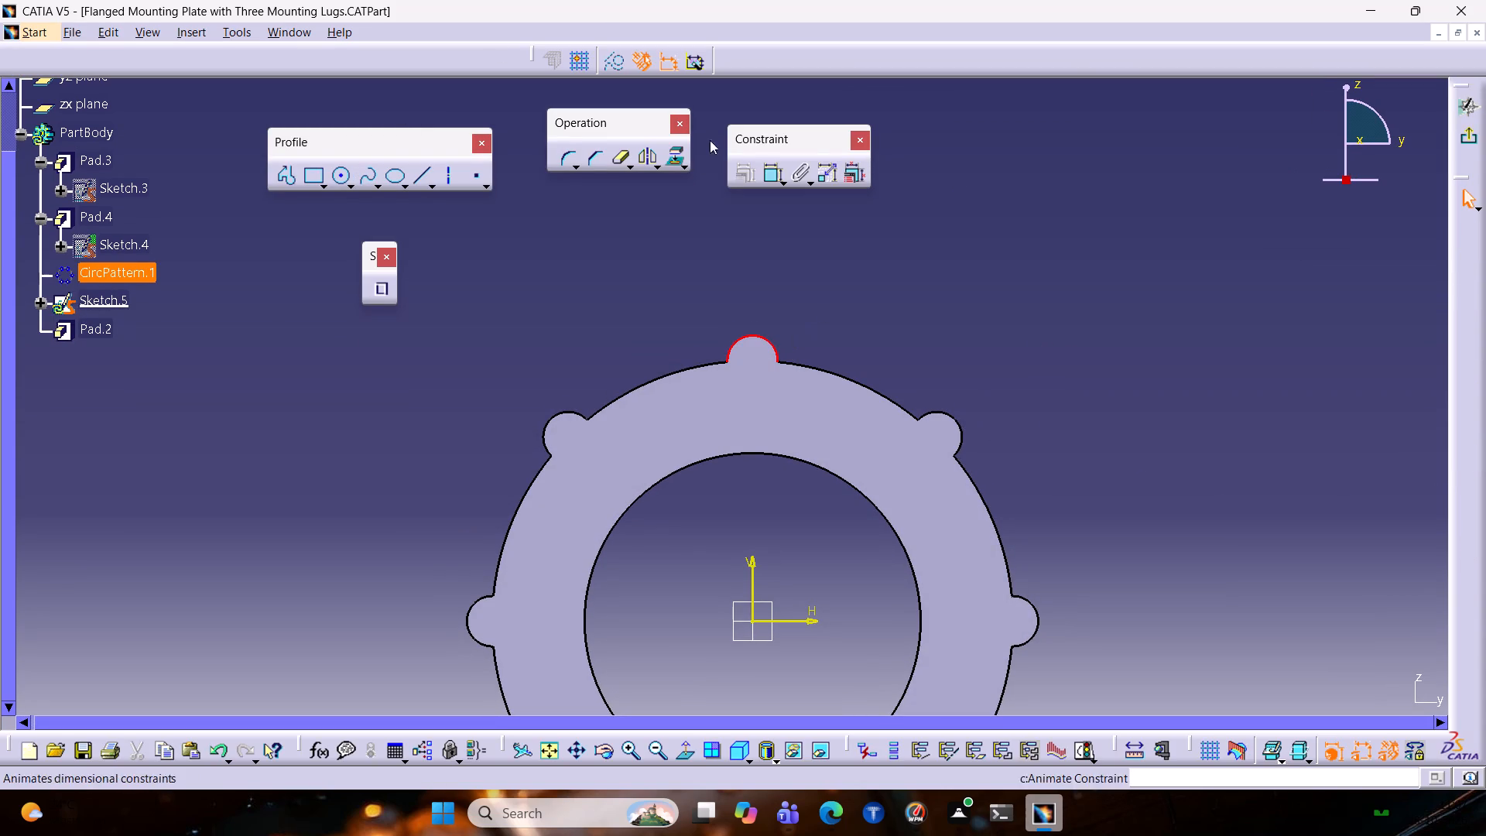
click(670, 163)
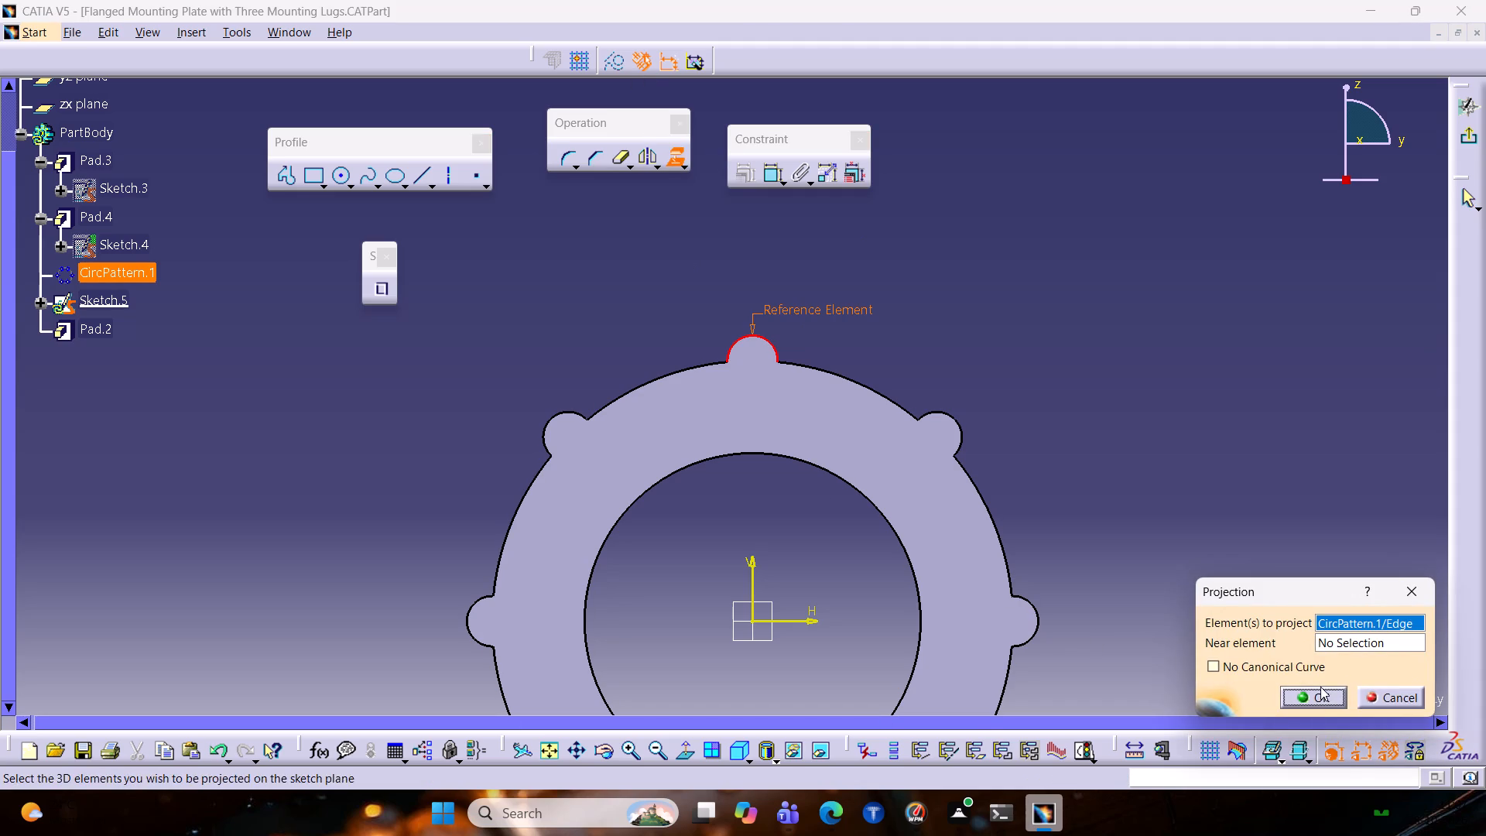
click(1320, 684)
click(1318, 697)
click(630, 255)
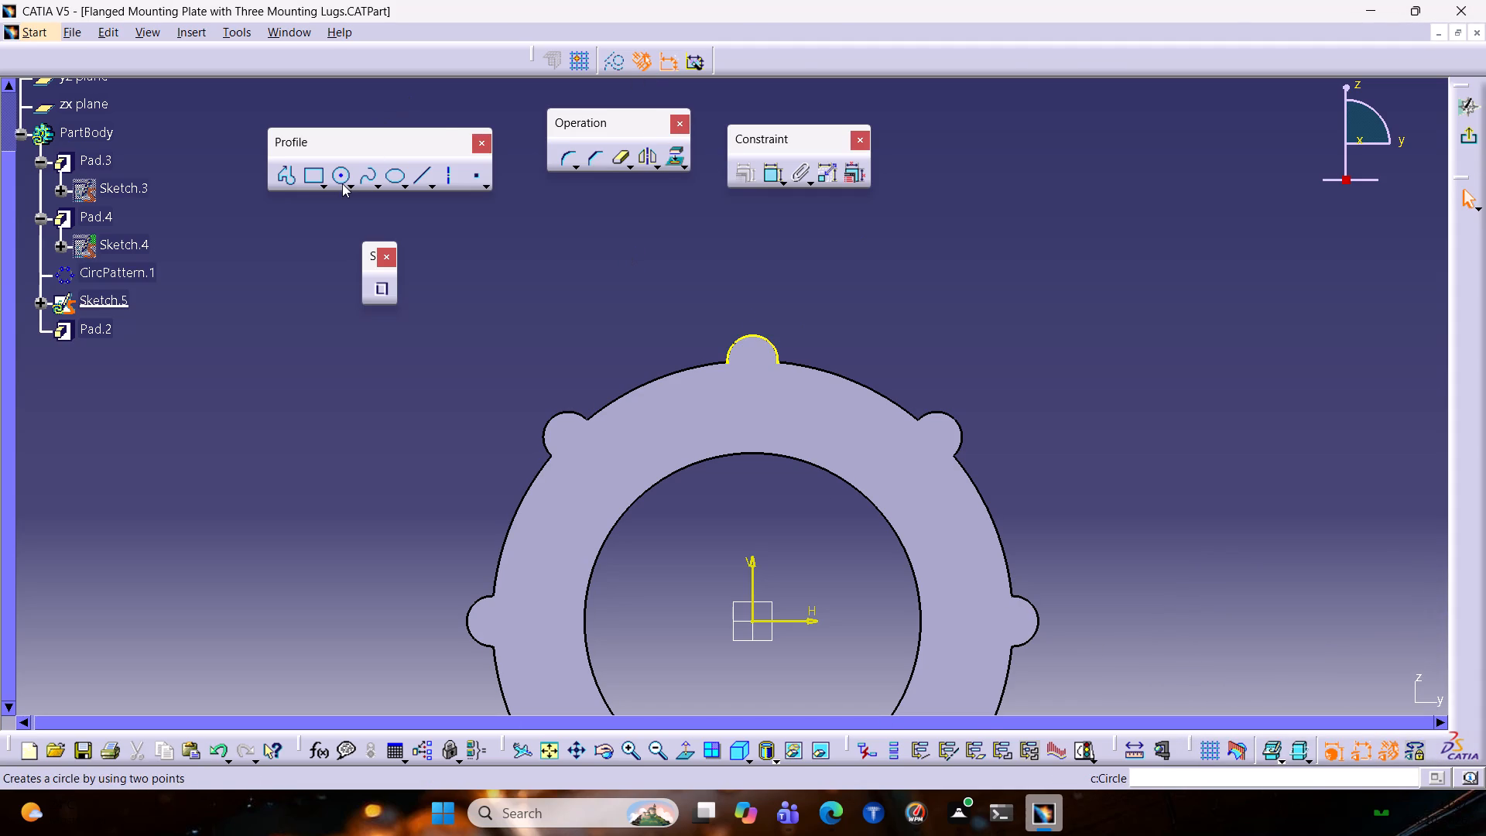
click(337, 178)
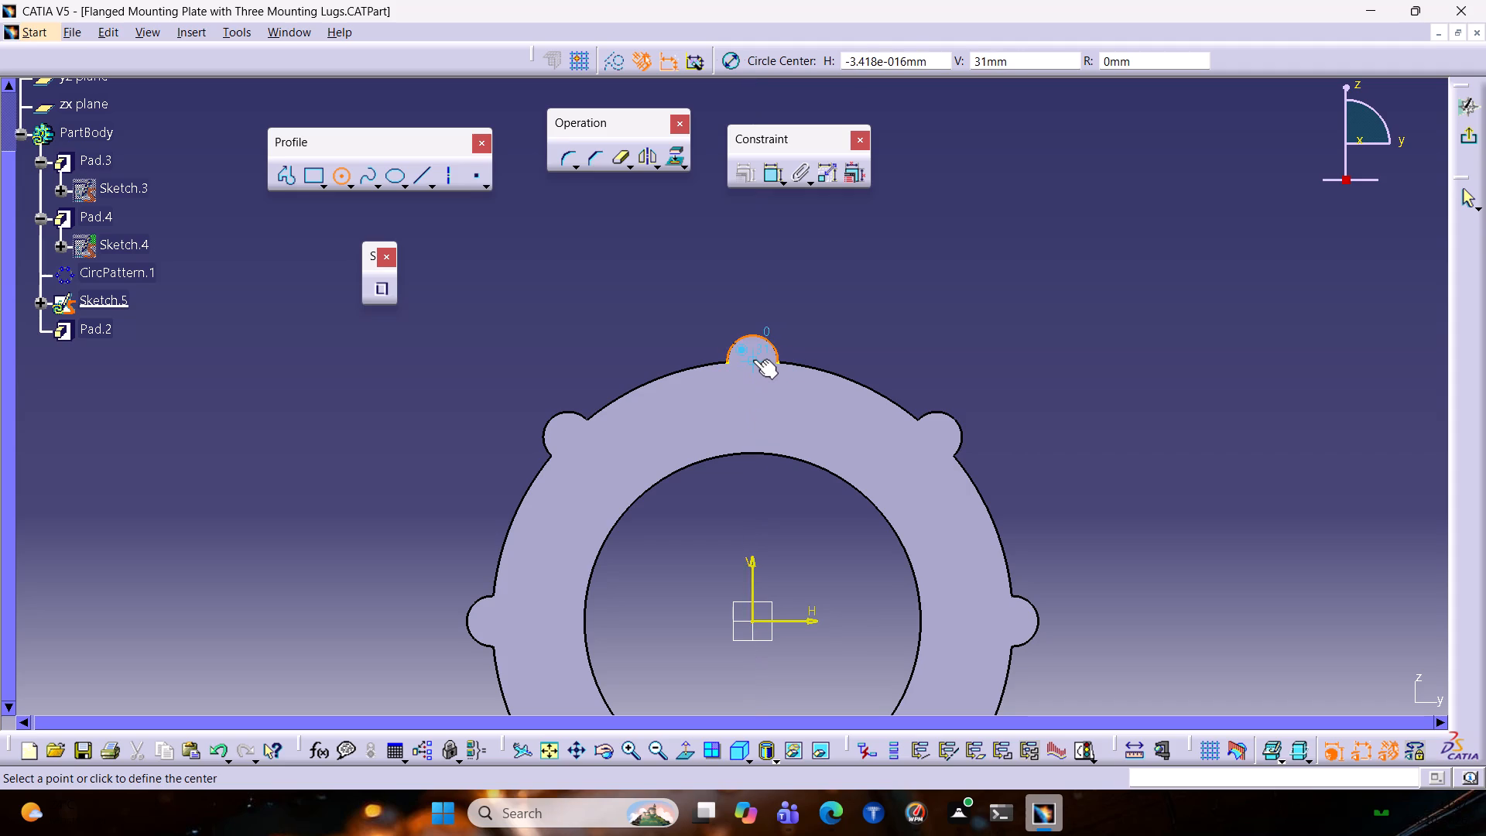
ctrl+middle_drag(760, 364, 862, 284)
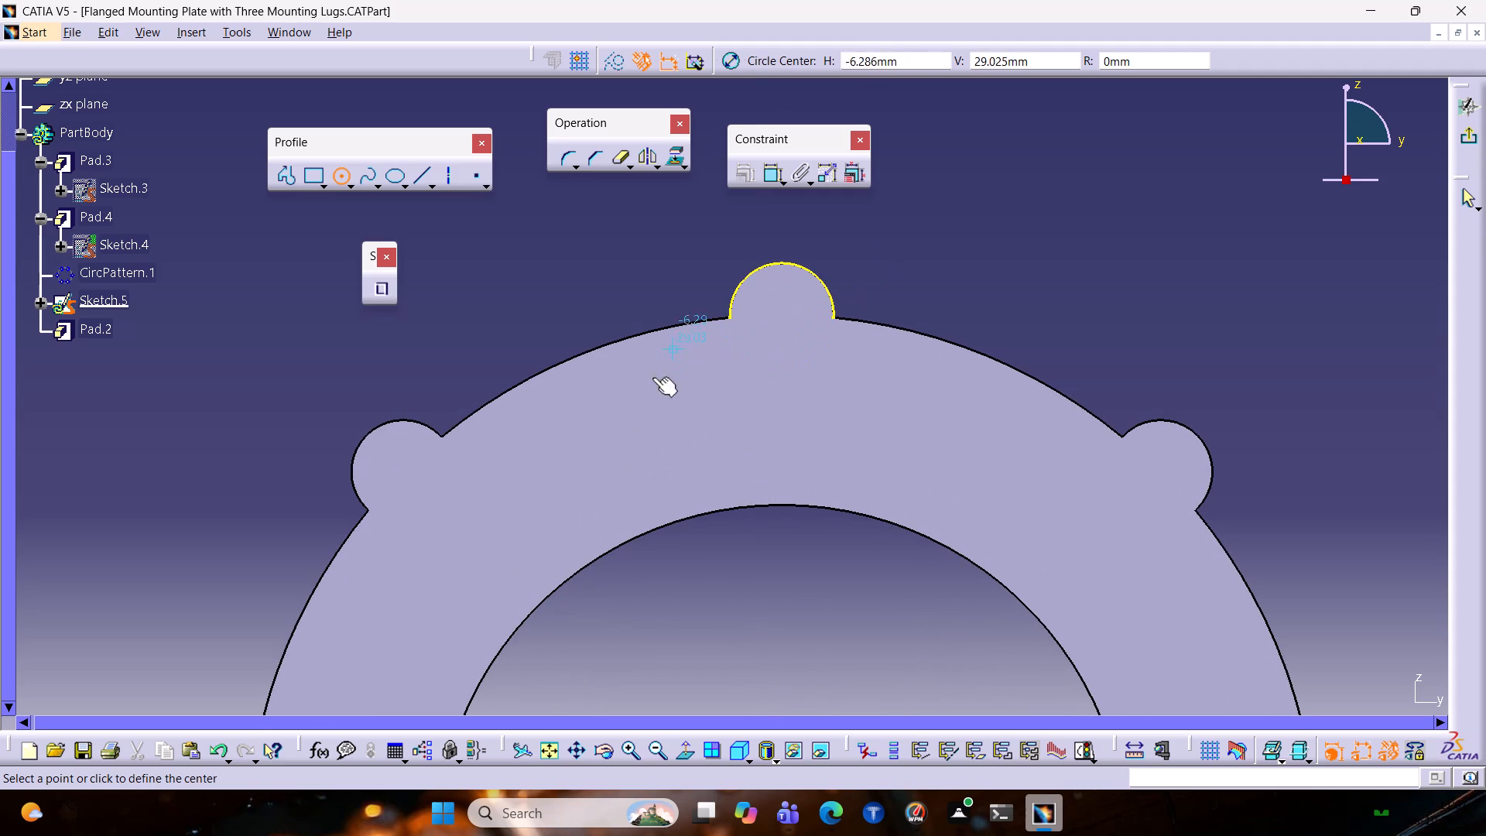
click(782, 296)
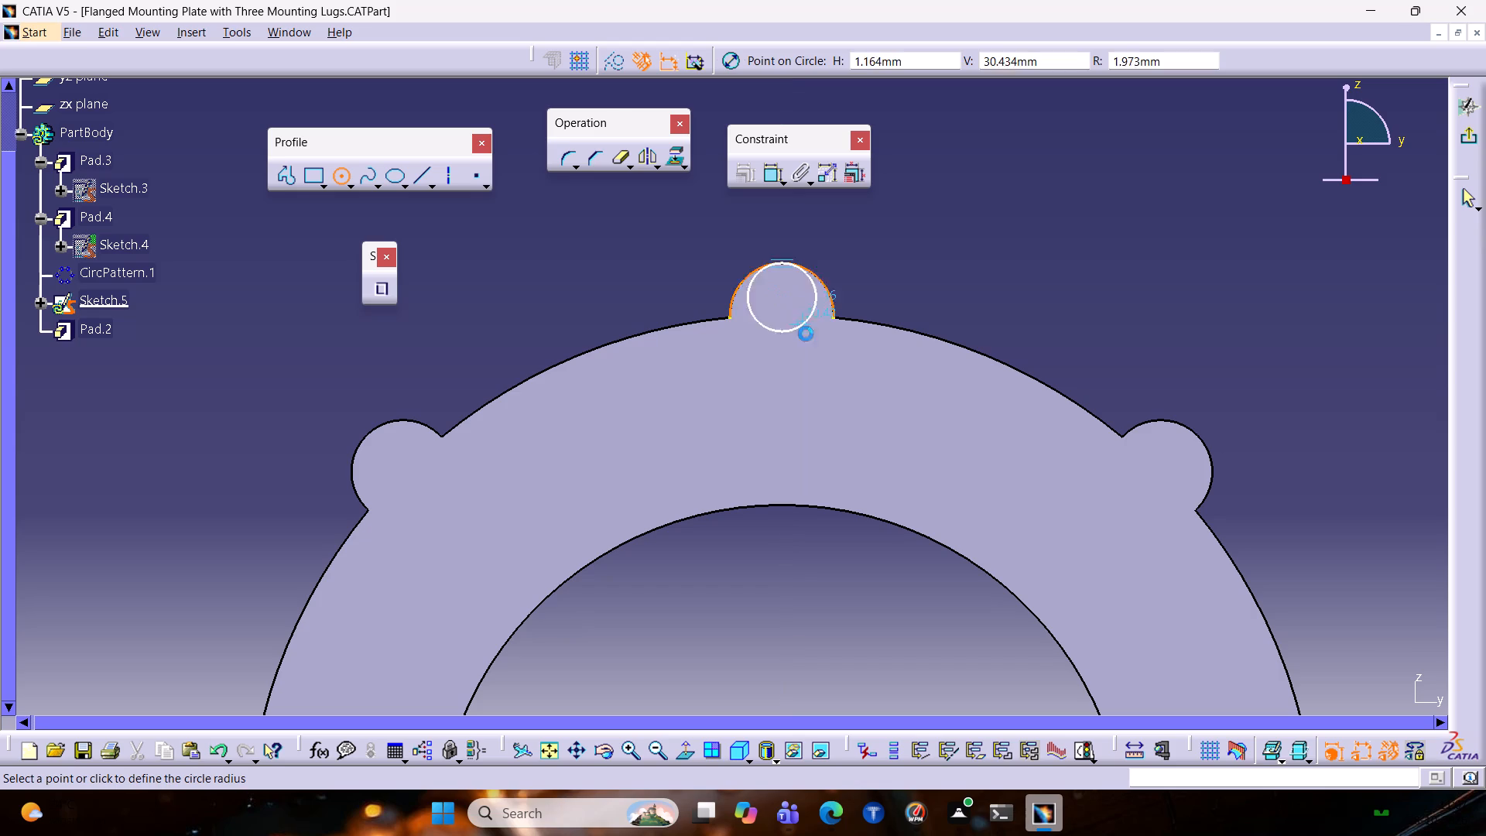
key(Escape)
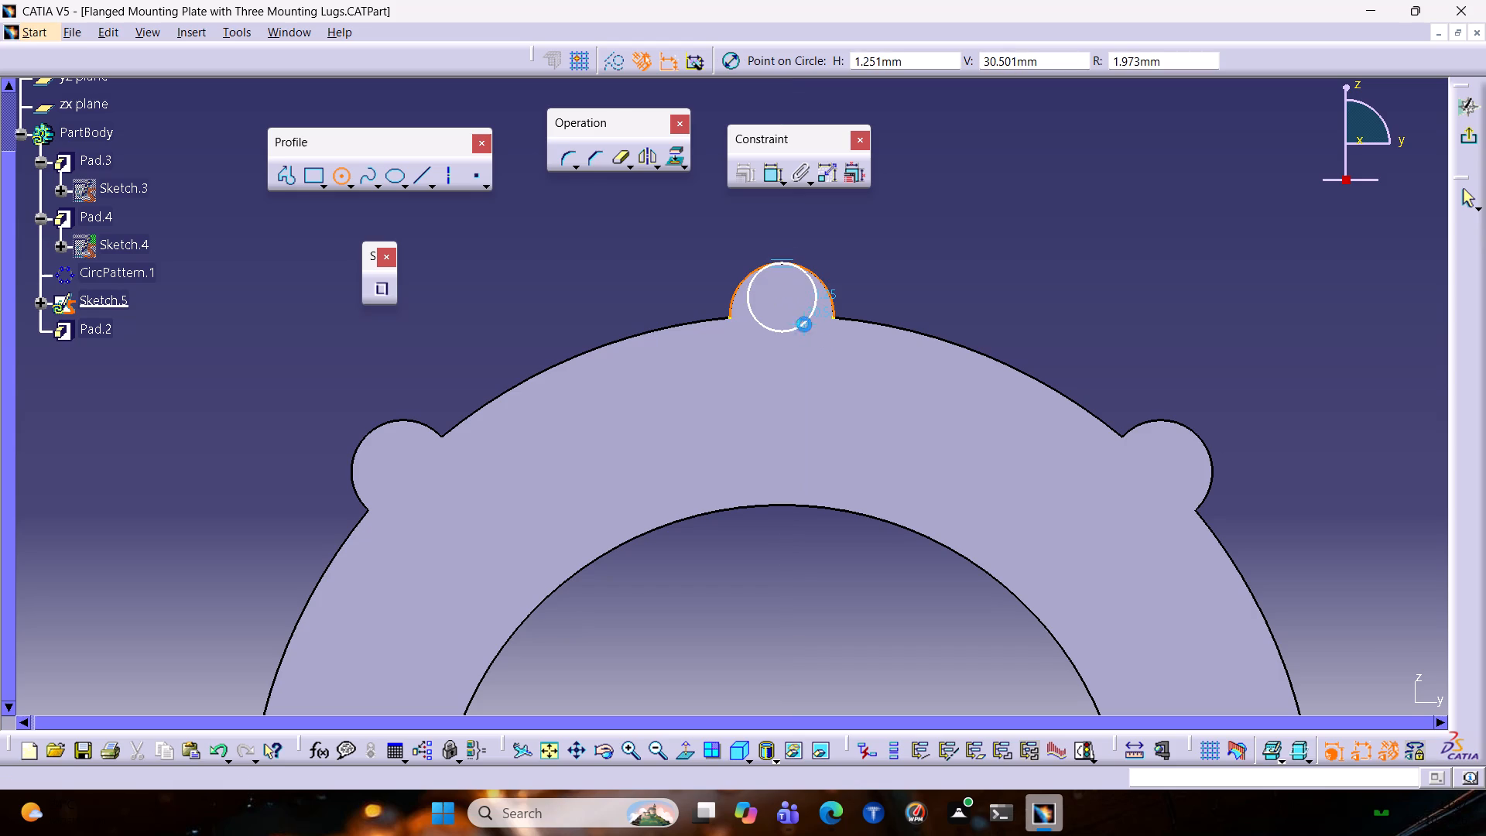
Sketch a circle centred on the projected arc of the top lug and constrain its diameter to 6 mm.
click(344, 182)
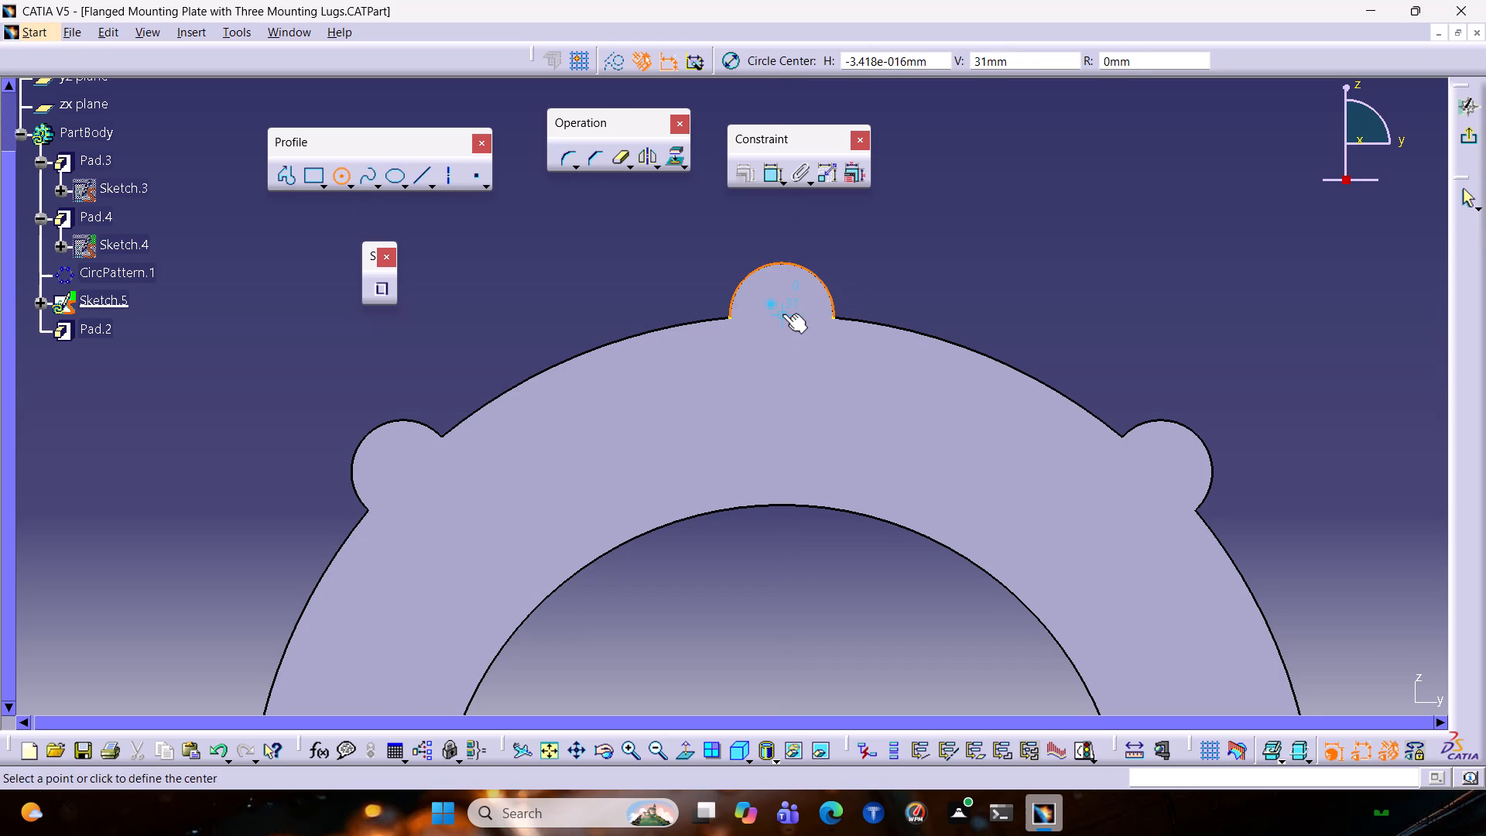
click(782, 313)
click(797, 344)
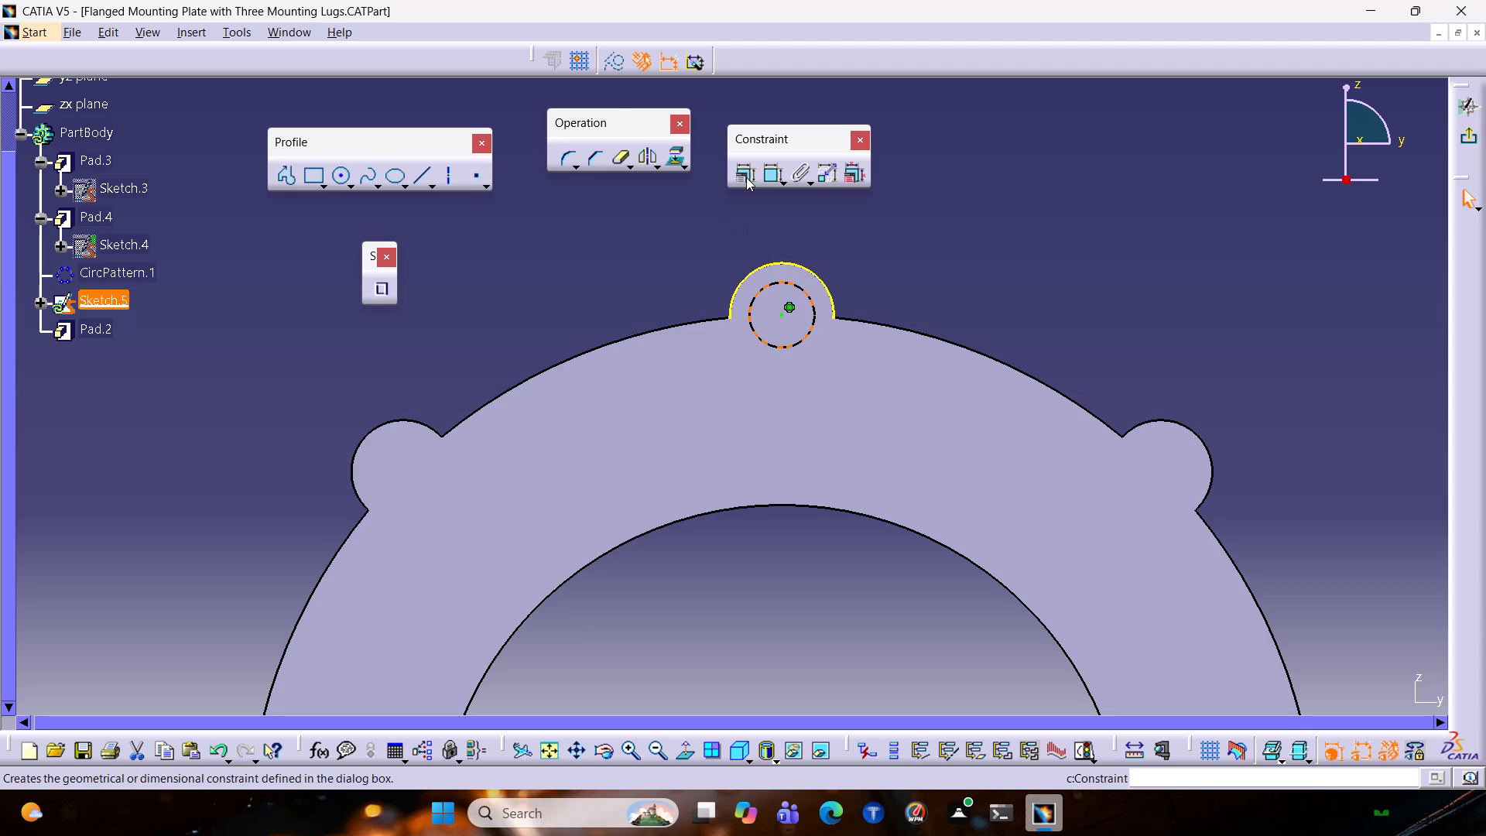
click(772, 178)
click(899, 288)
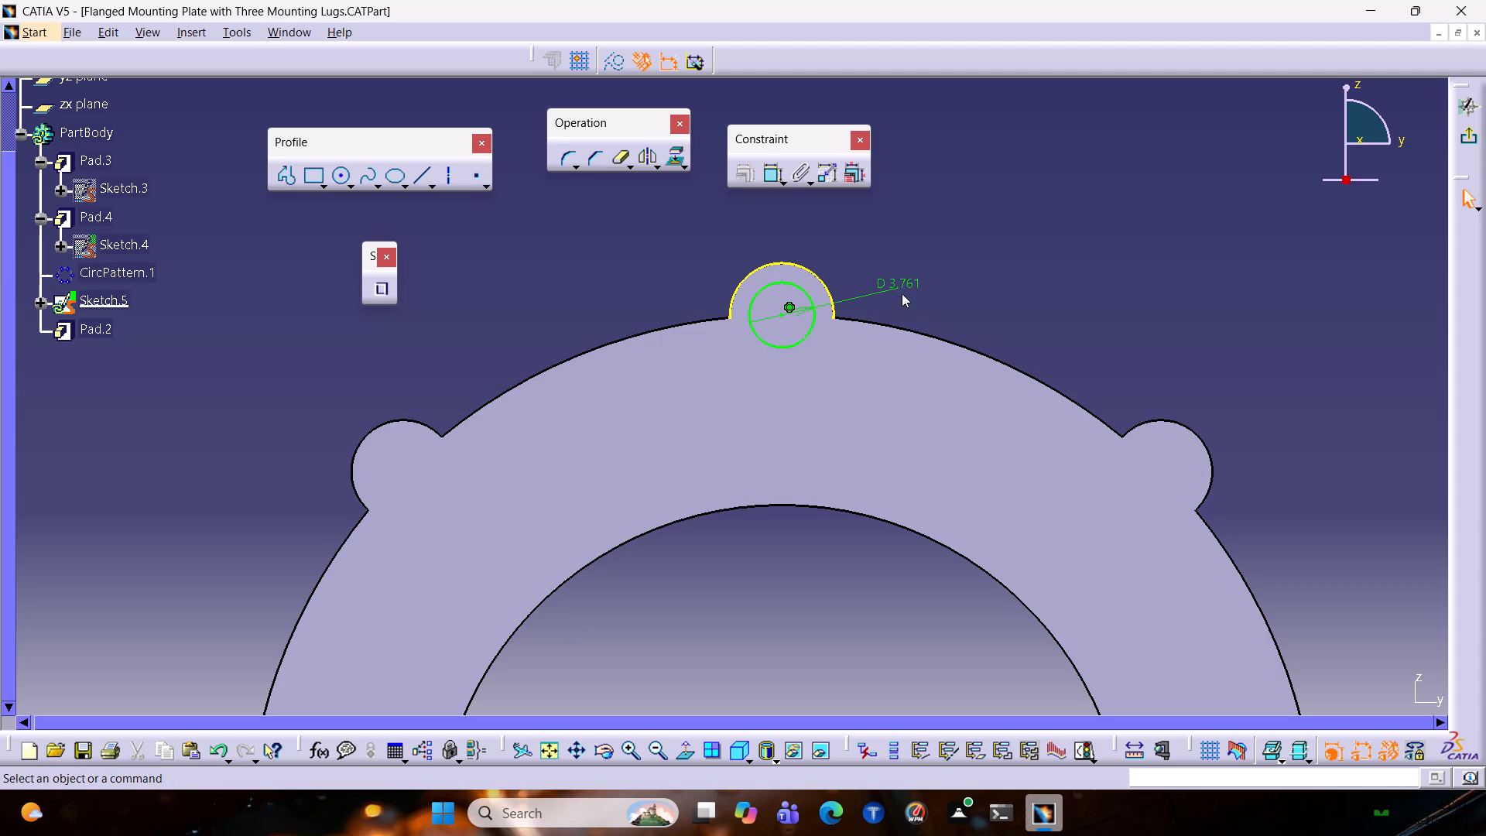
double_click(903, 285)
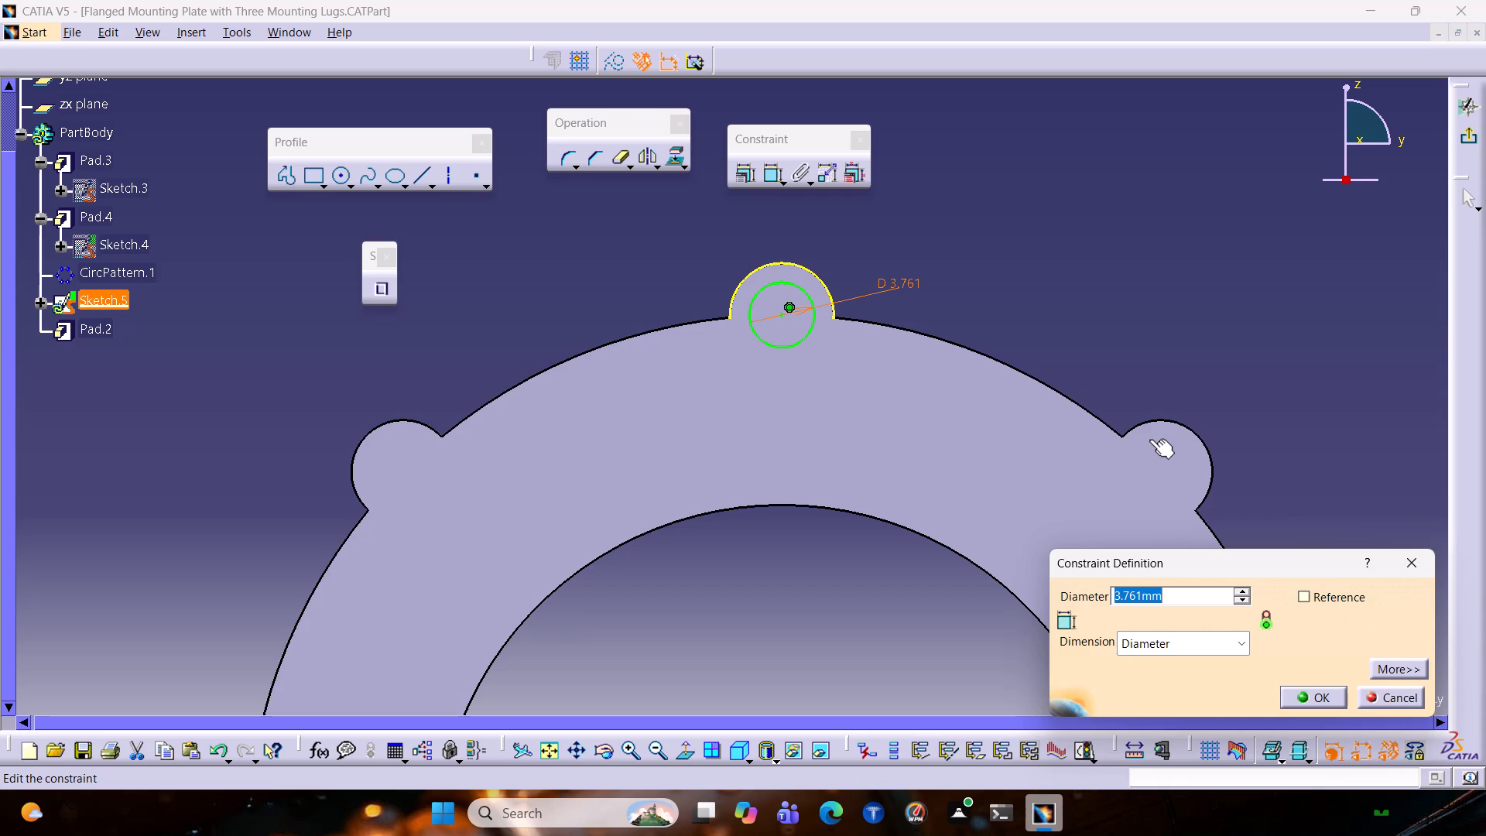
key(6)
key(Return)
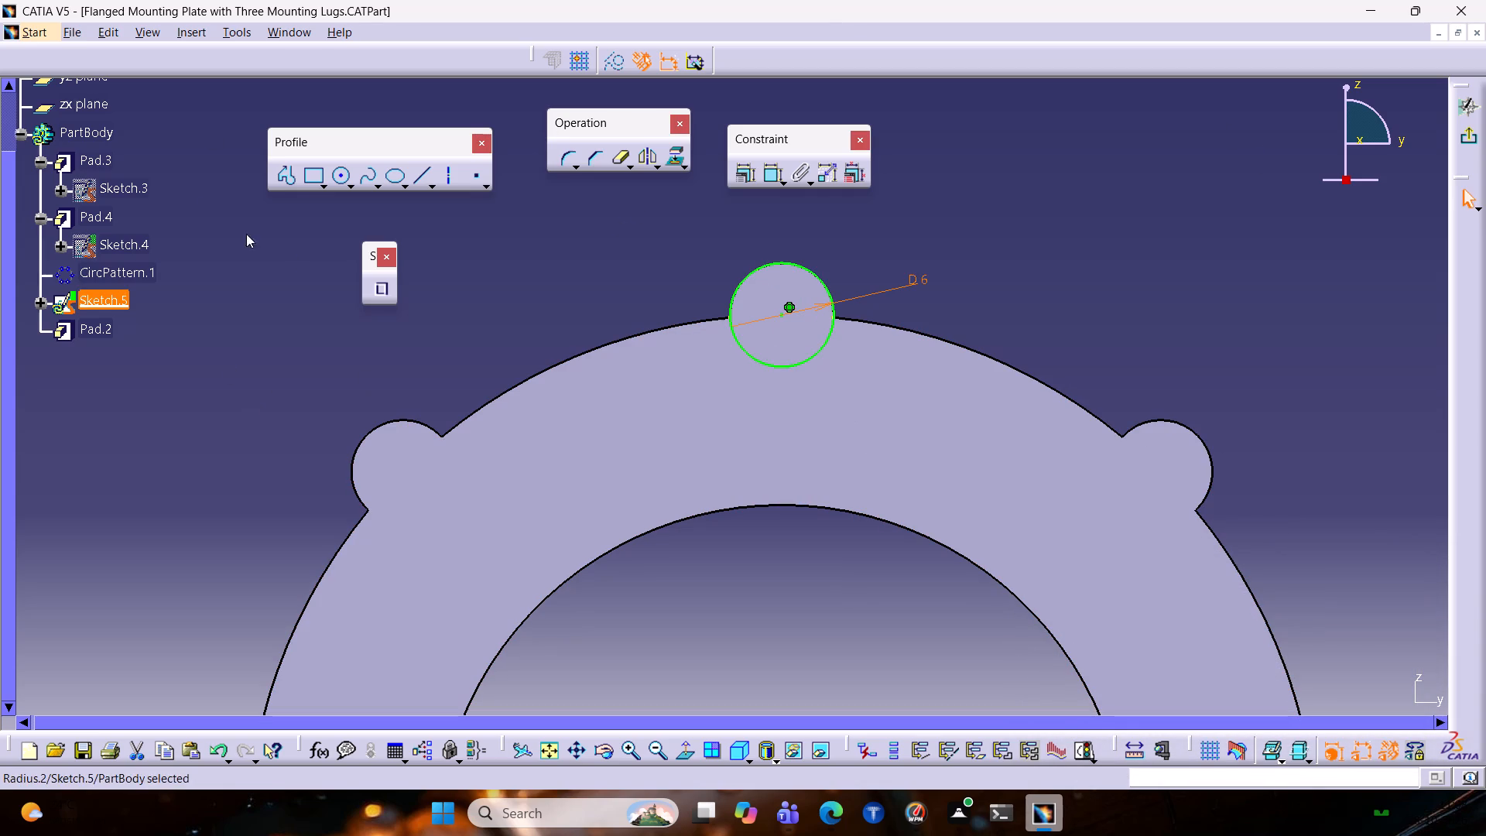
Reopen Sketch.4 under Pad.4, switch the lug circle's dimension to radius, set it to 5 mm, and leave the sketch.
double_click(109, 245)
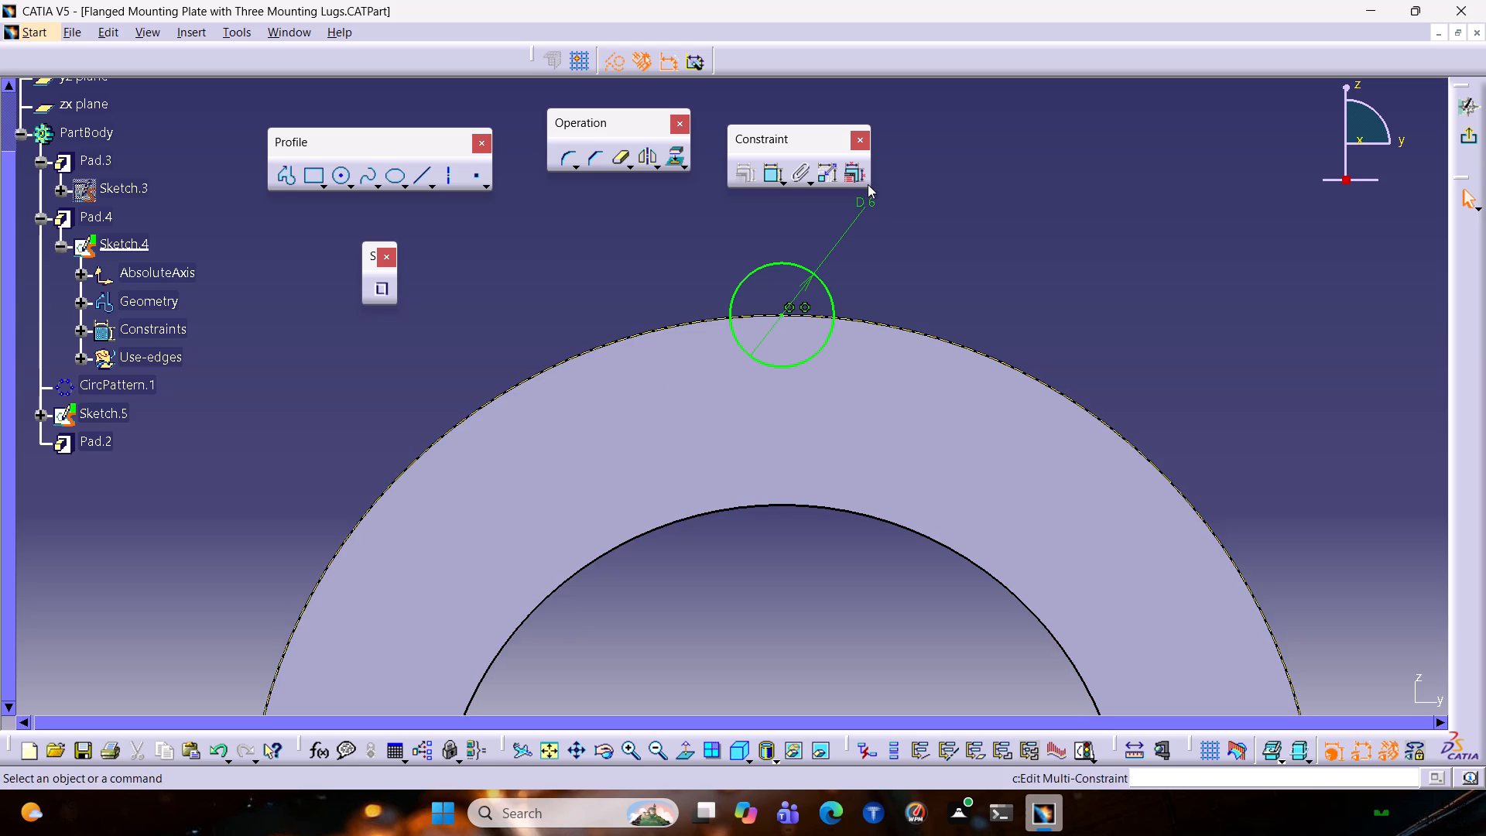
click(866, 204)
double_click(866, 204)
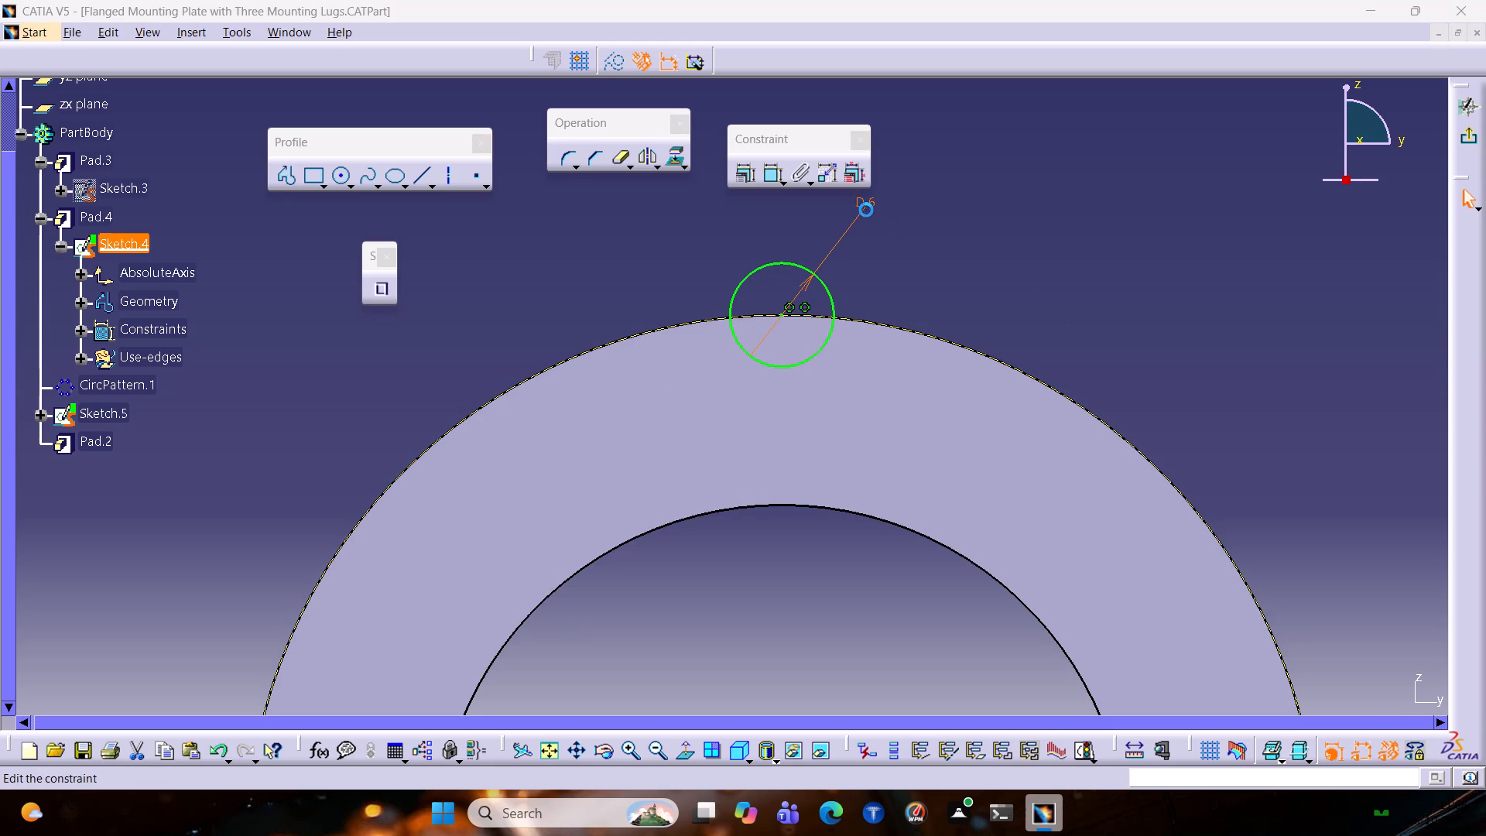
click(1207, 639)
click(1197, 664)
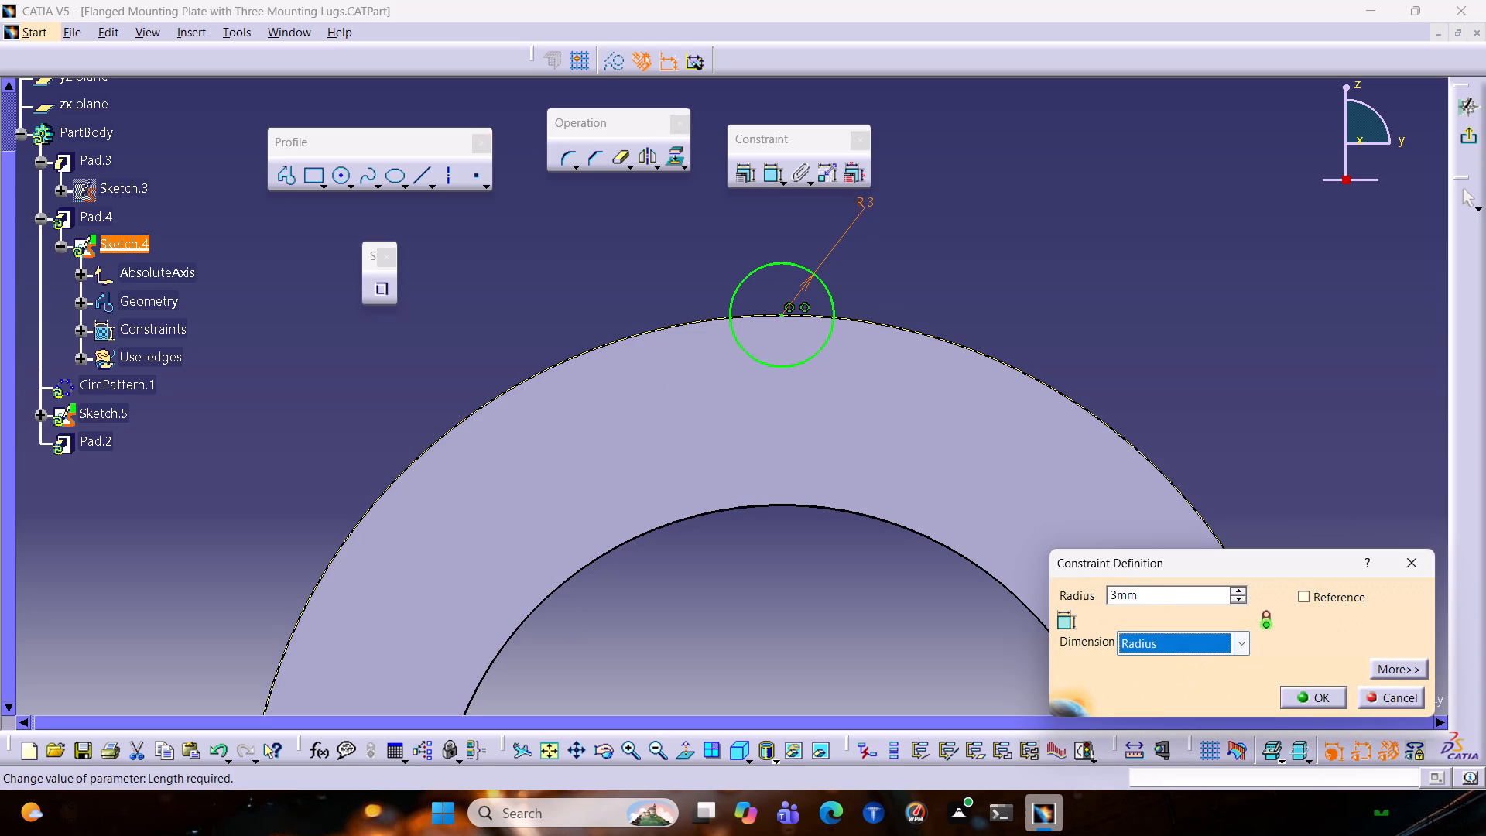
drag(1154, 595, 1002, 600)
key(5)
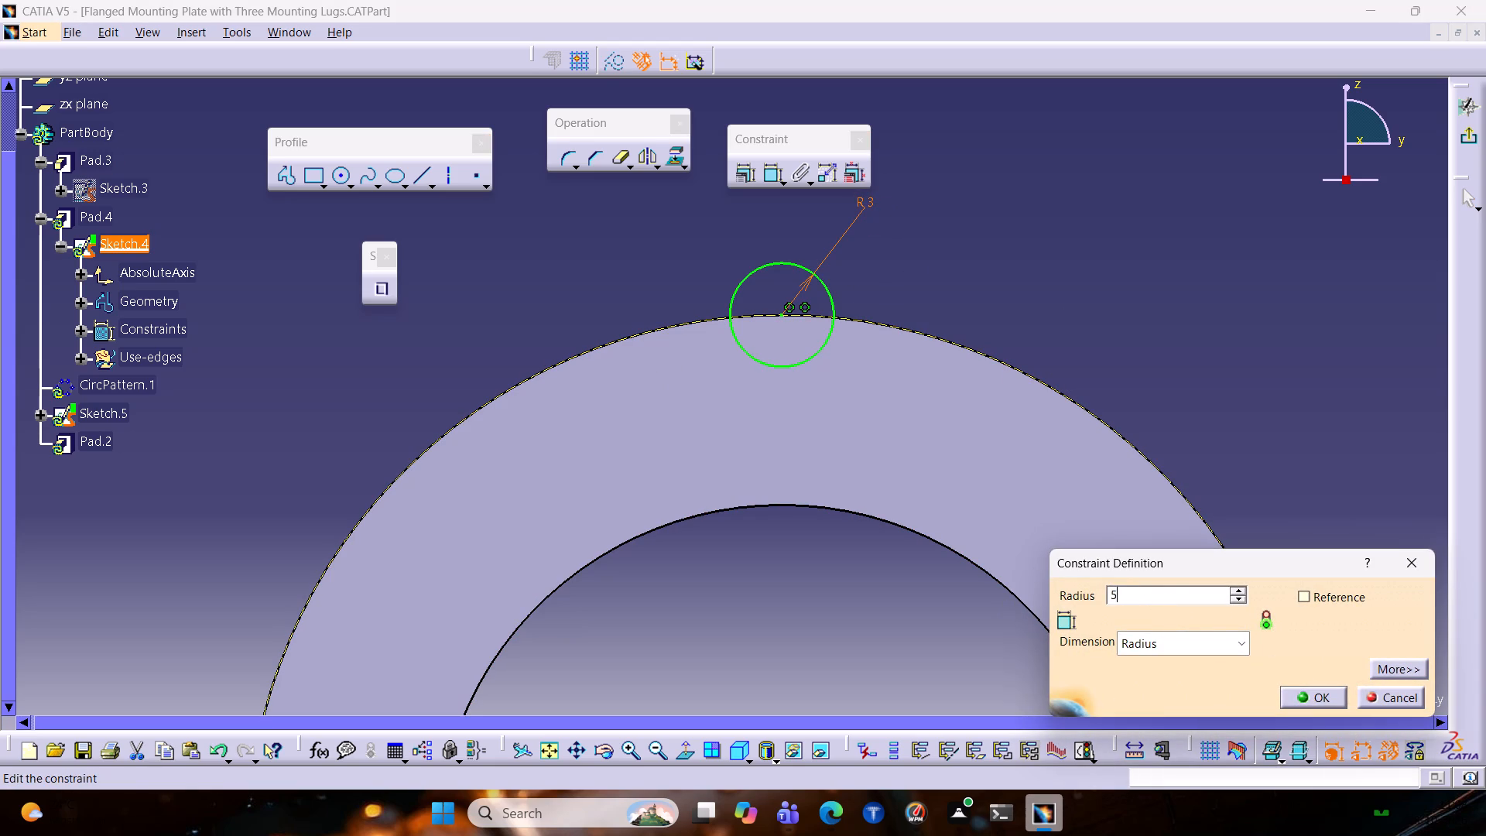
key(Return)
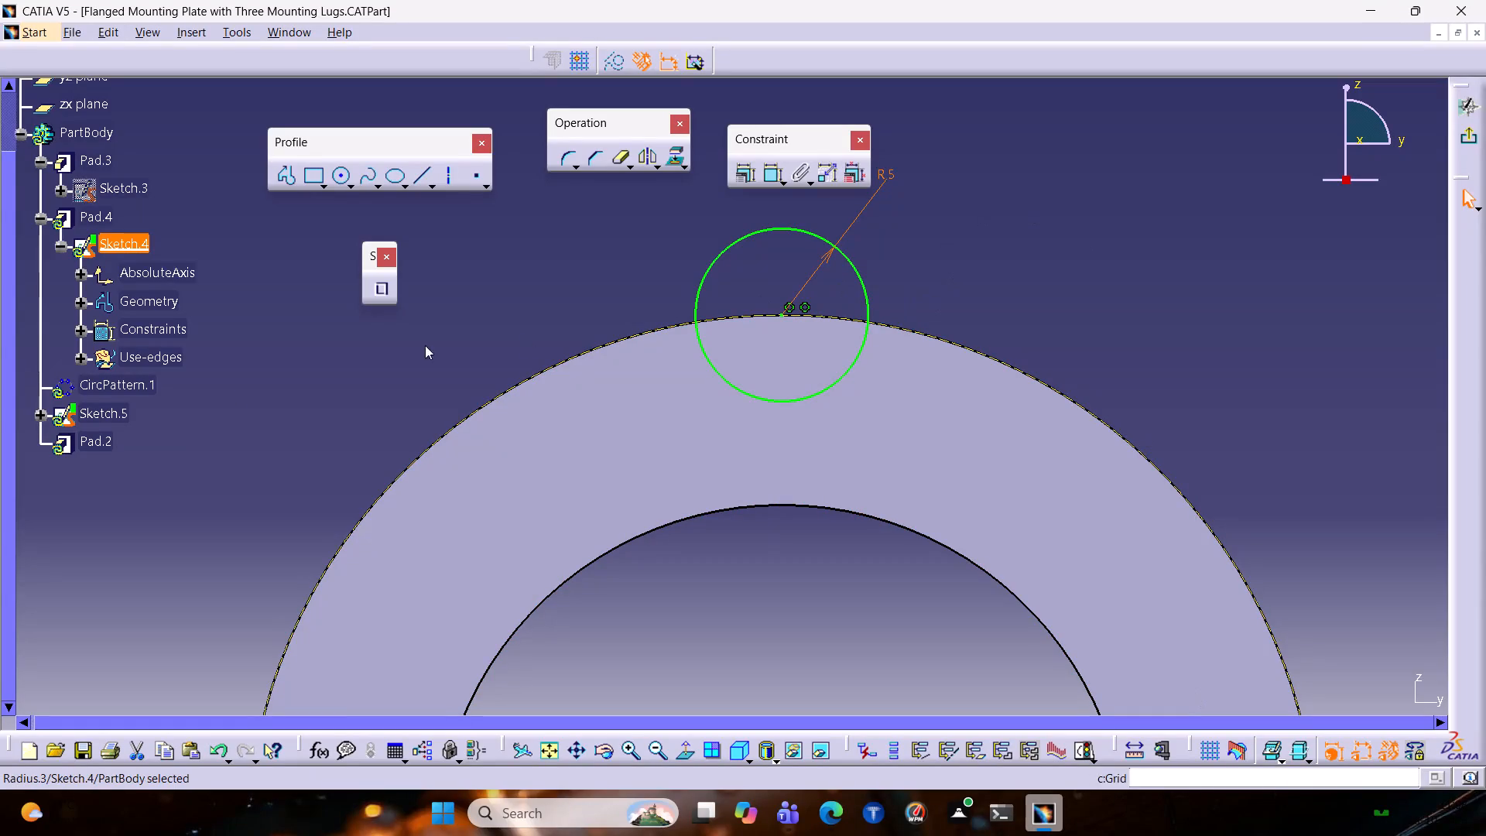
double_click(100, 222)
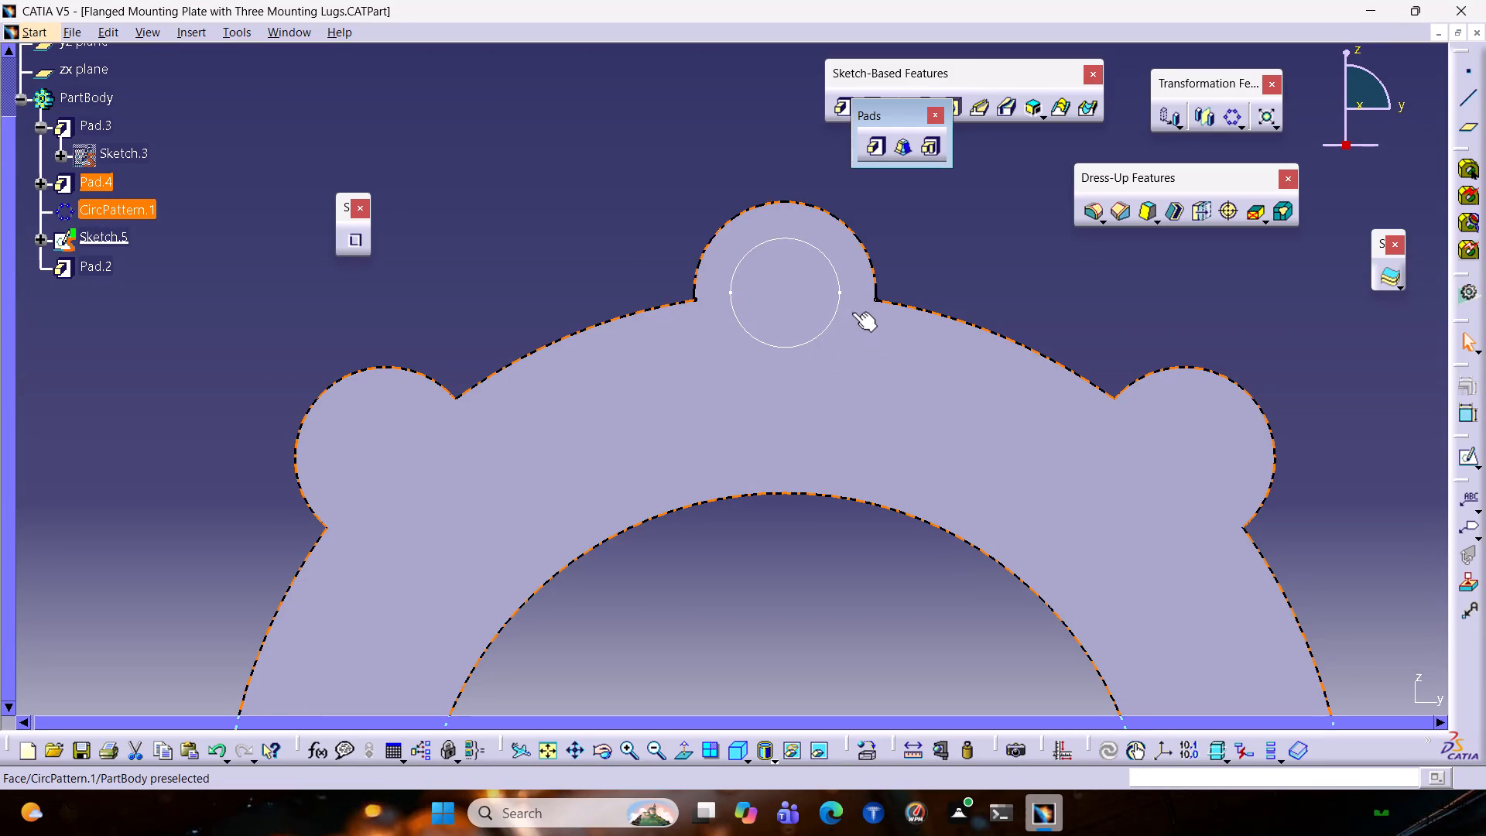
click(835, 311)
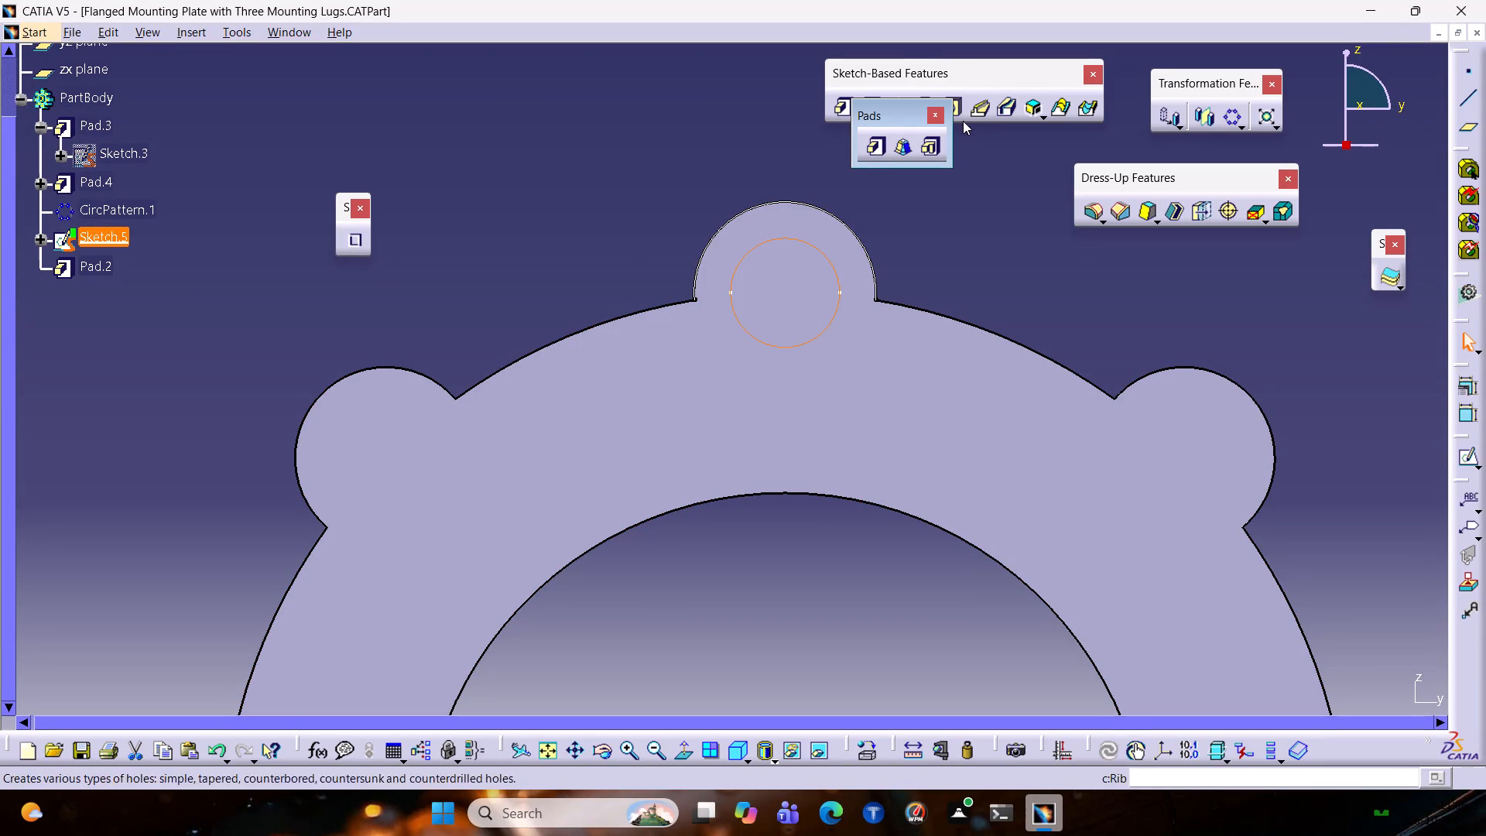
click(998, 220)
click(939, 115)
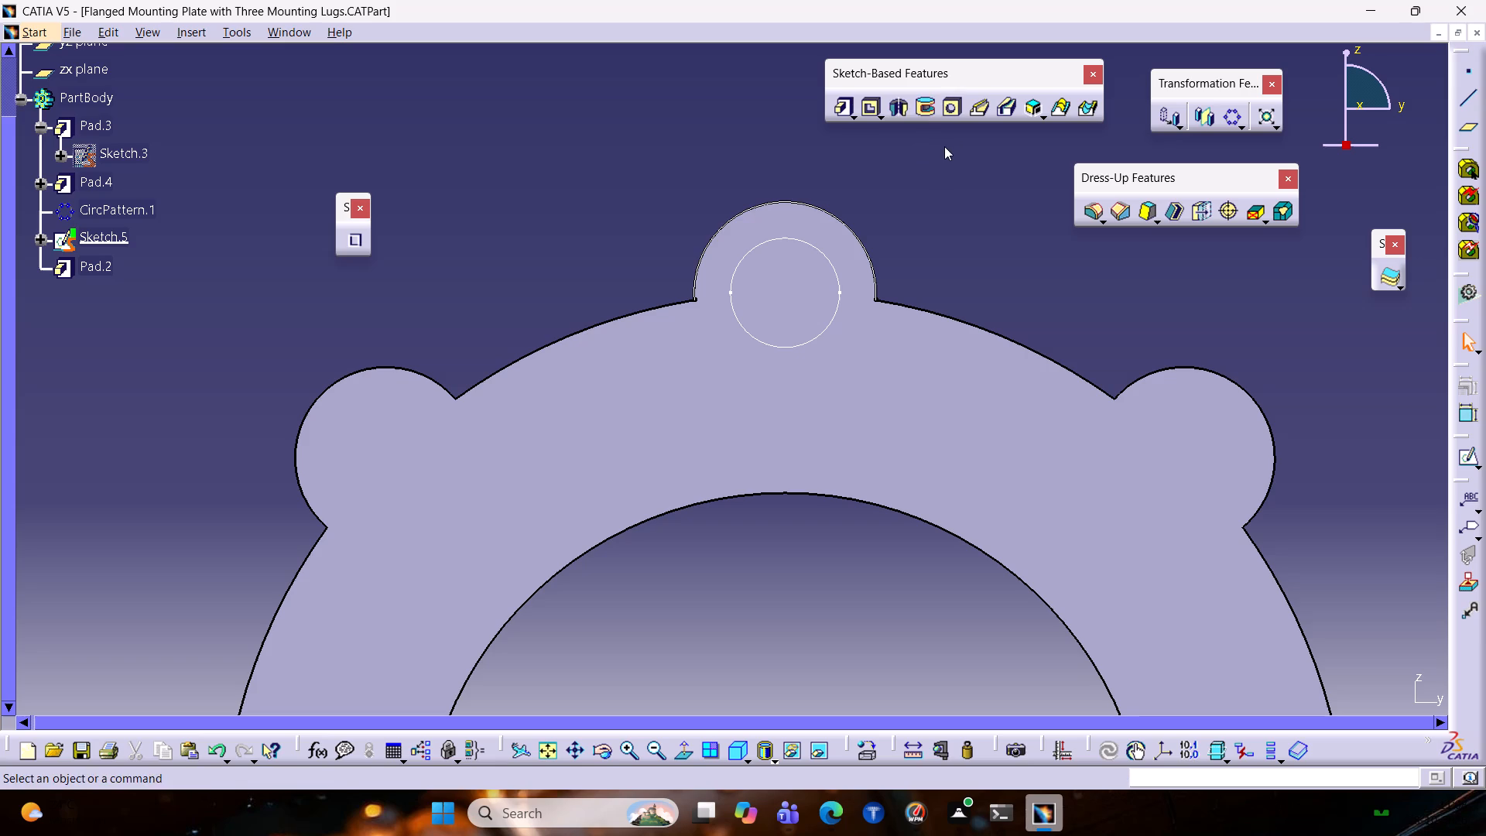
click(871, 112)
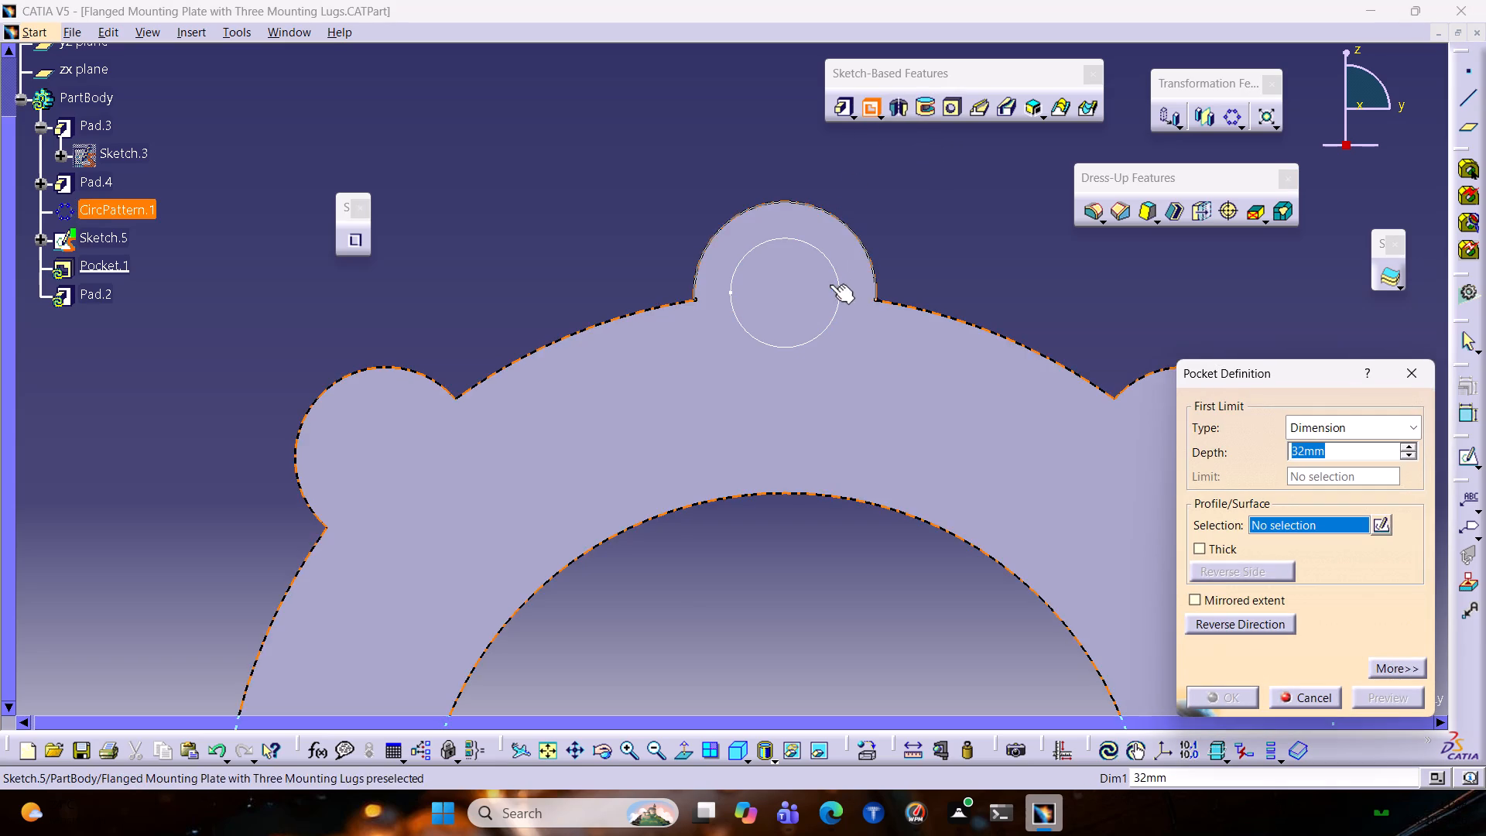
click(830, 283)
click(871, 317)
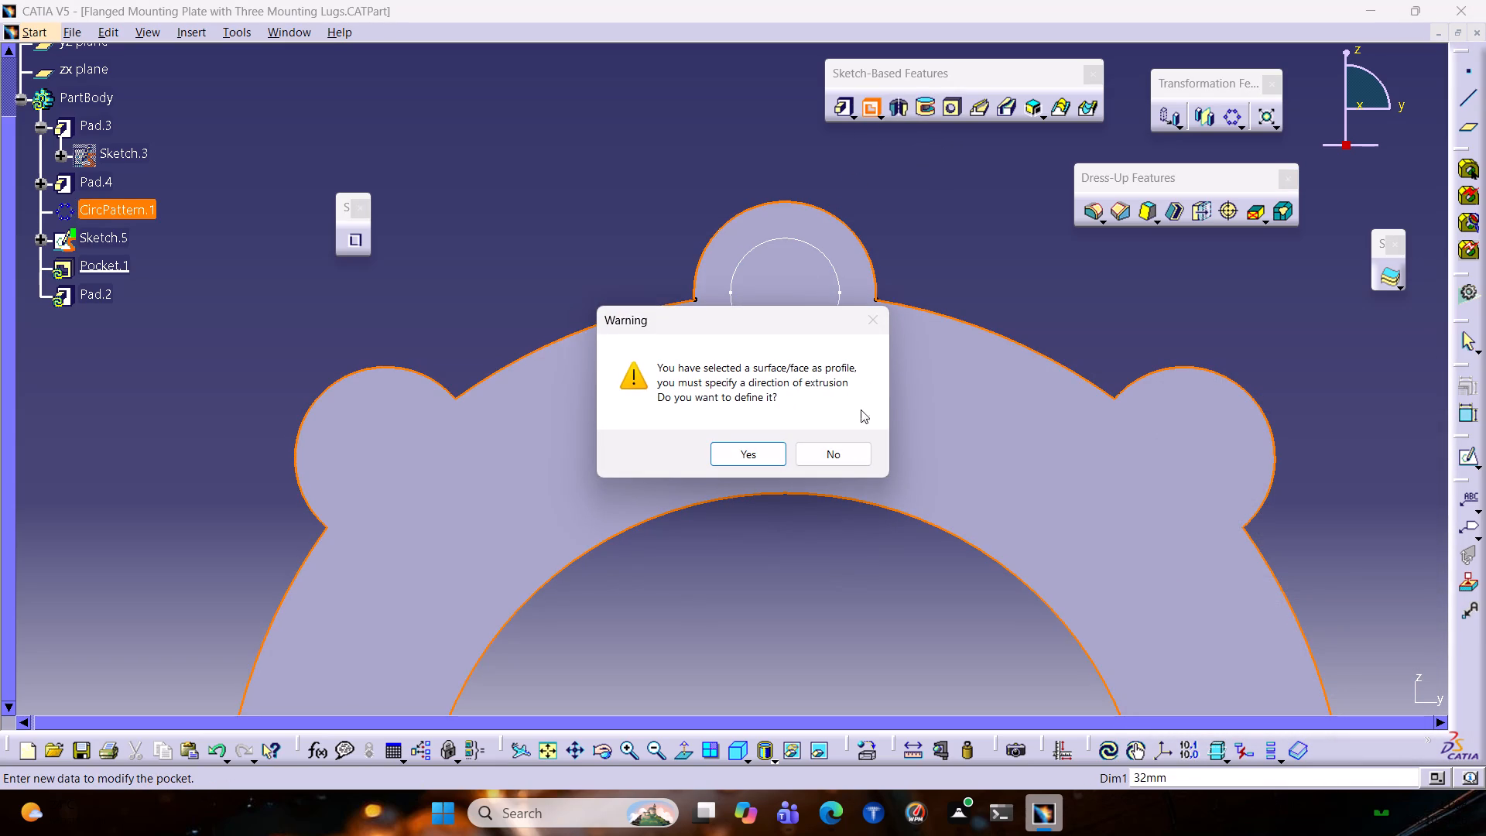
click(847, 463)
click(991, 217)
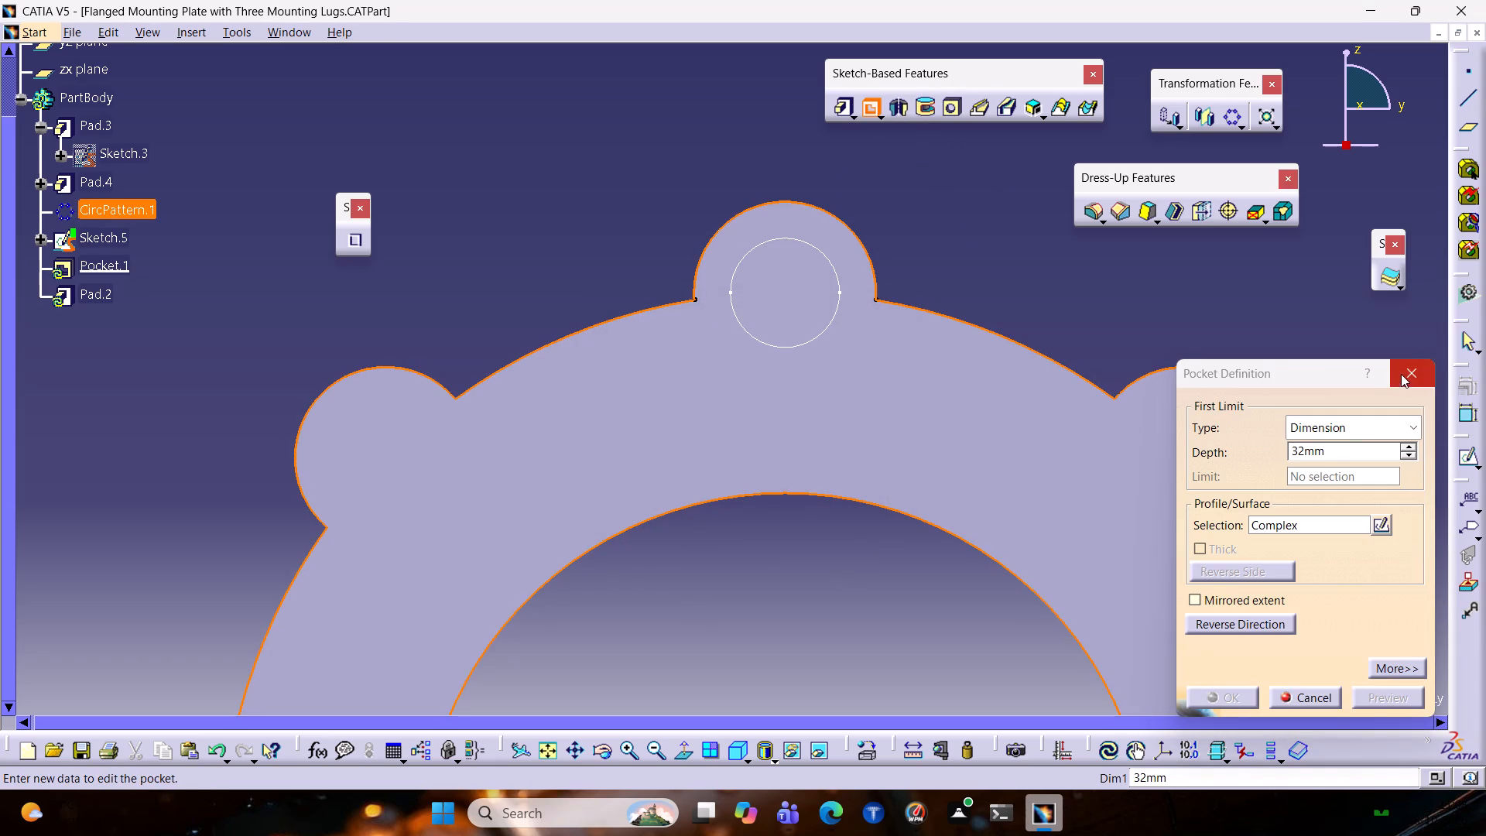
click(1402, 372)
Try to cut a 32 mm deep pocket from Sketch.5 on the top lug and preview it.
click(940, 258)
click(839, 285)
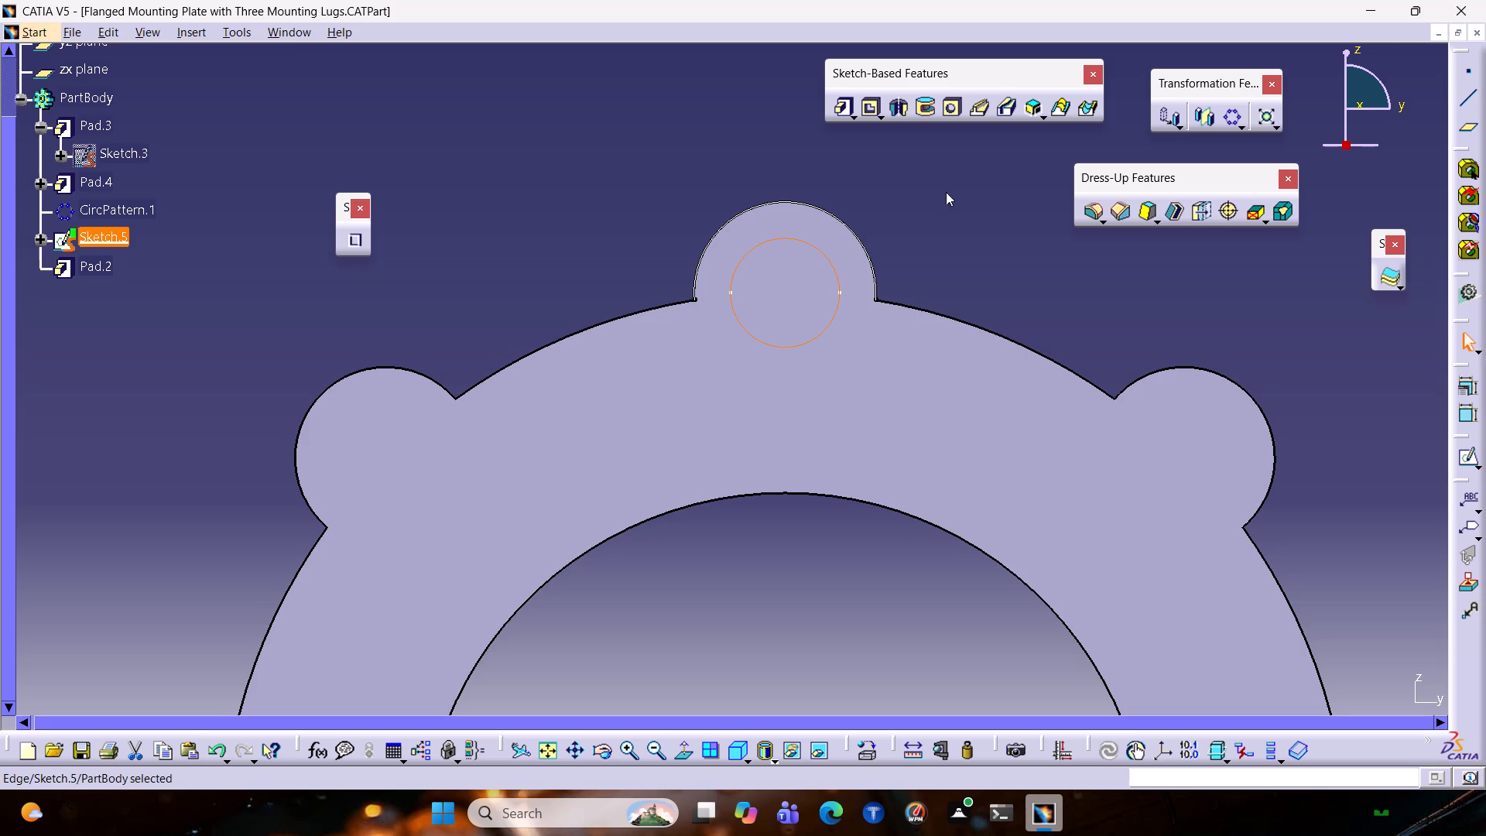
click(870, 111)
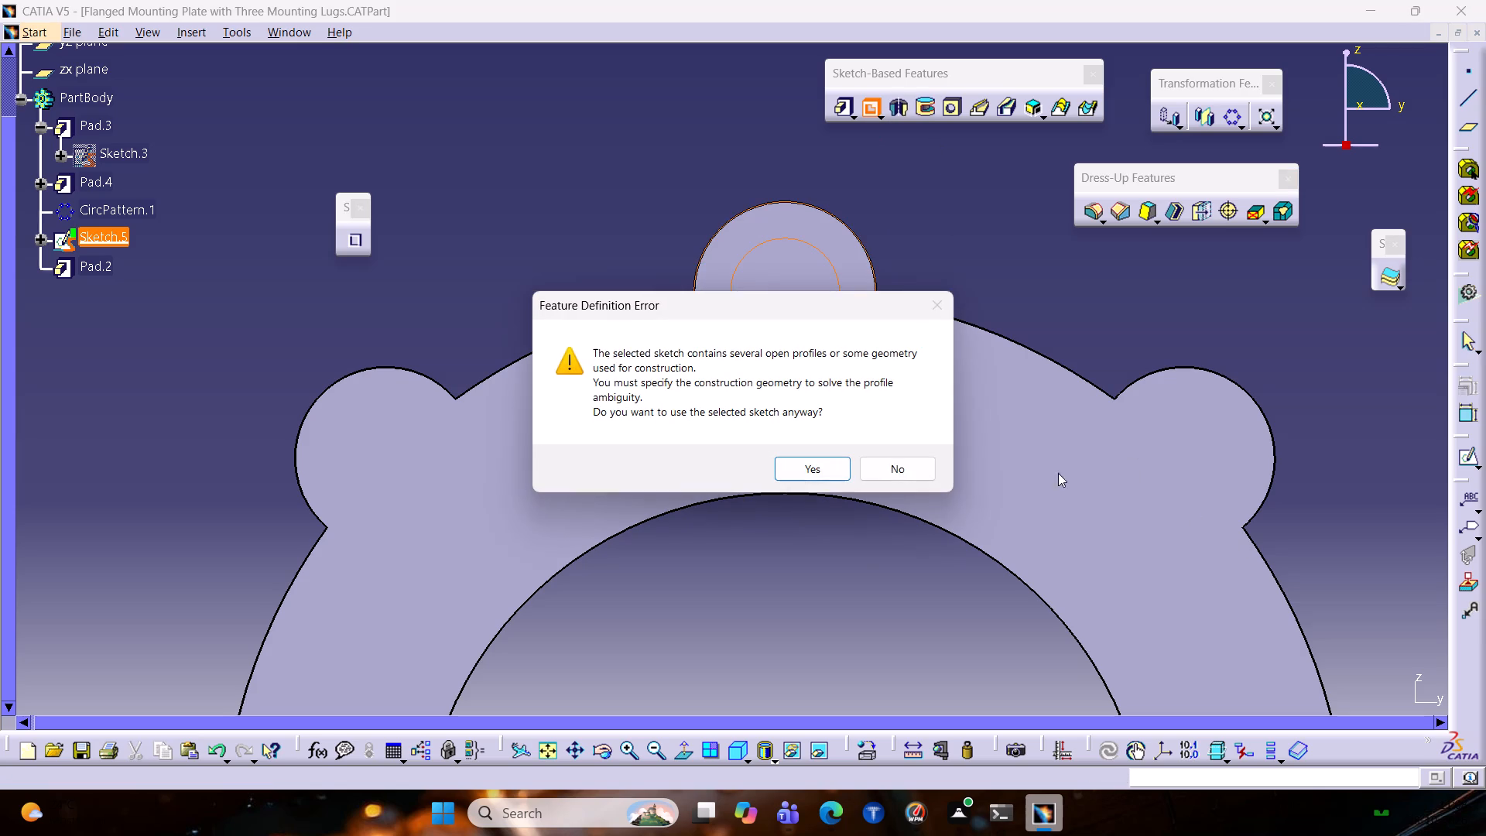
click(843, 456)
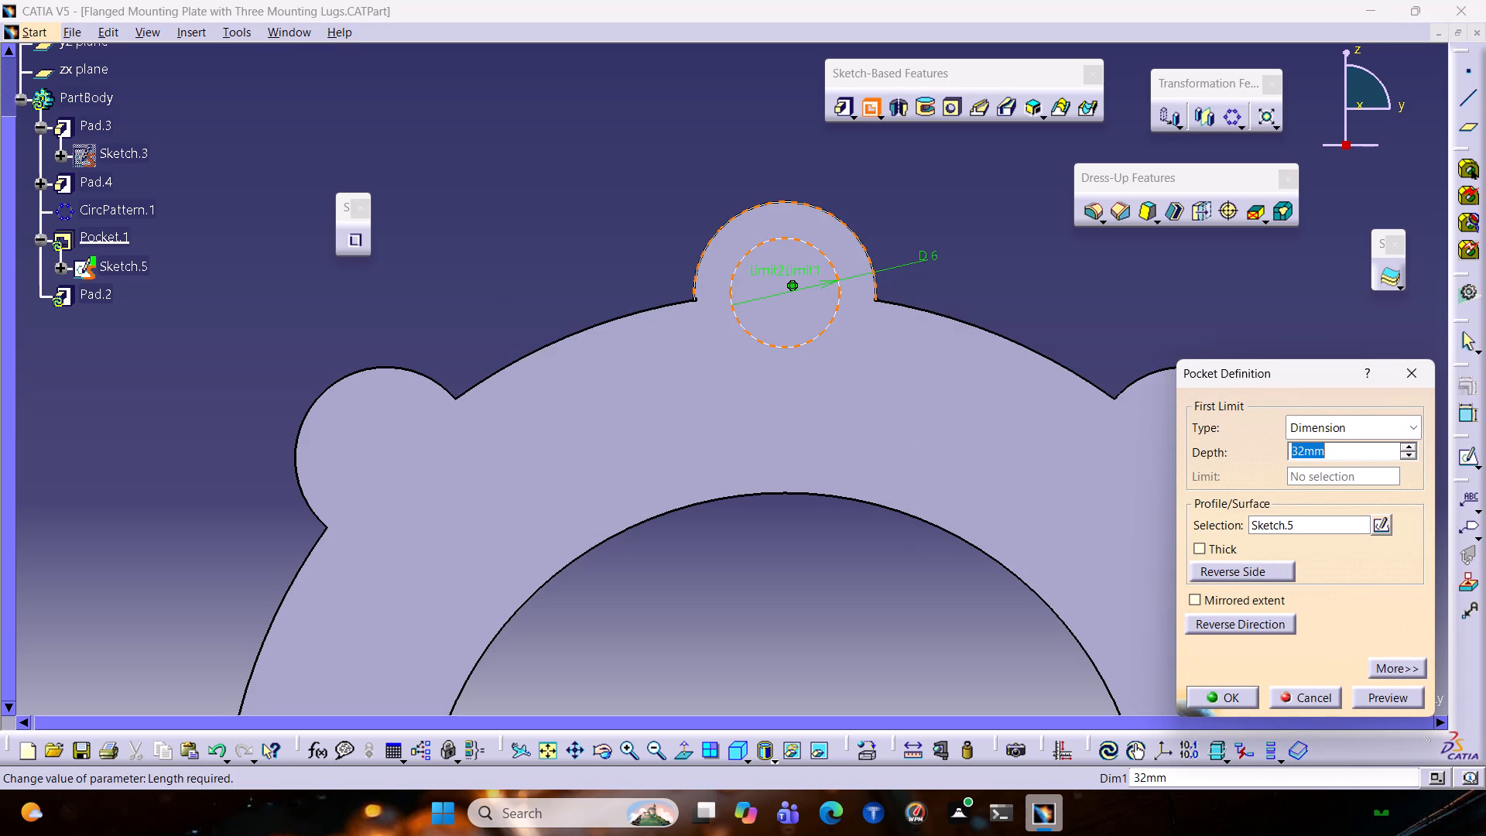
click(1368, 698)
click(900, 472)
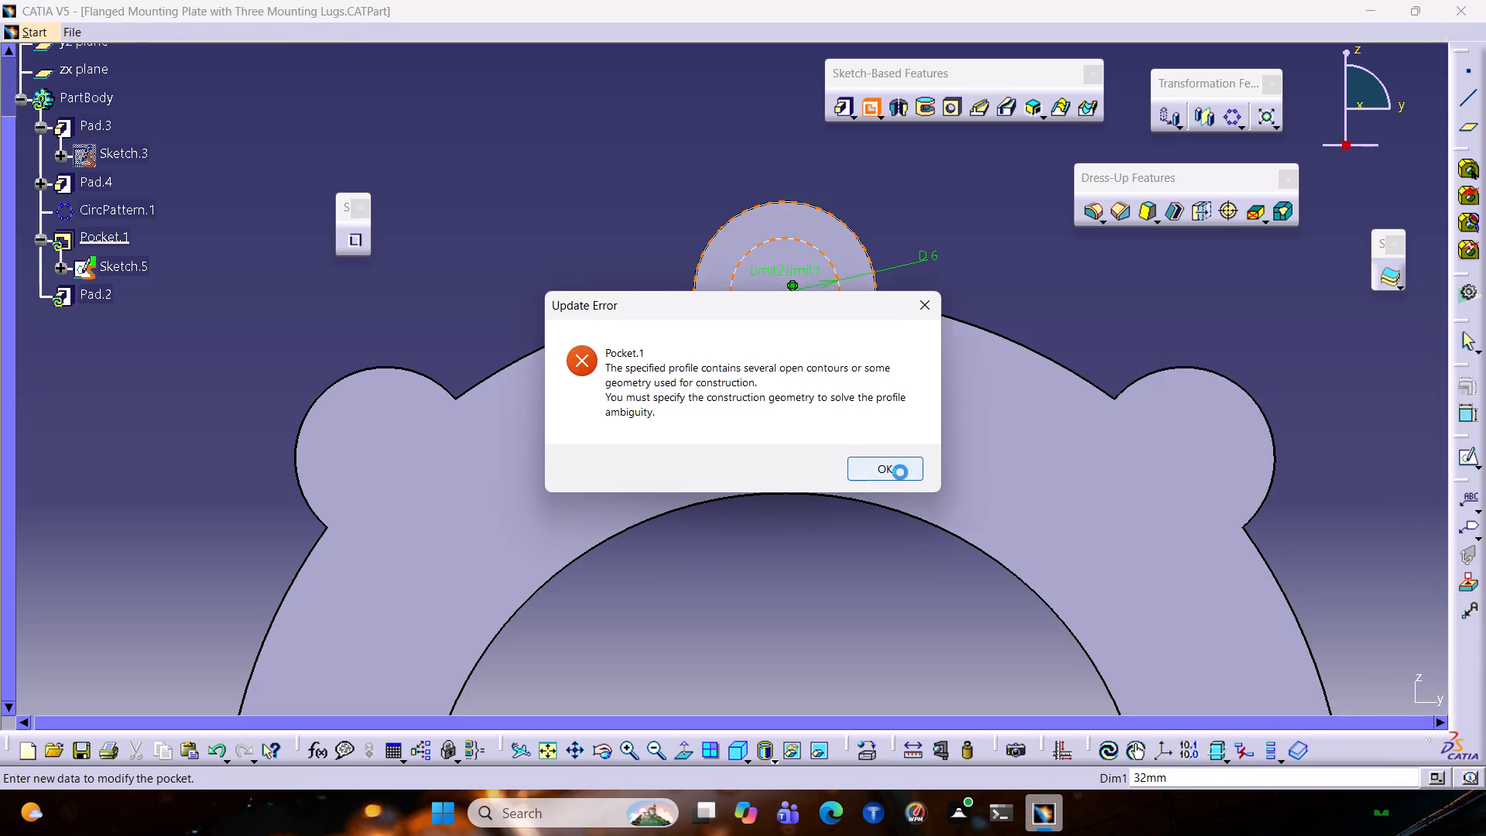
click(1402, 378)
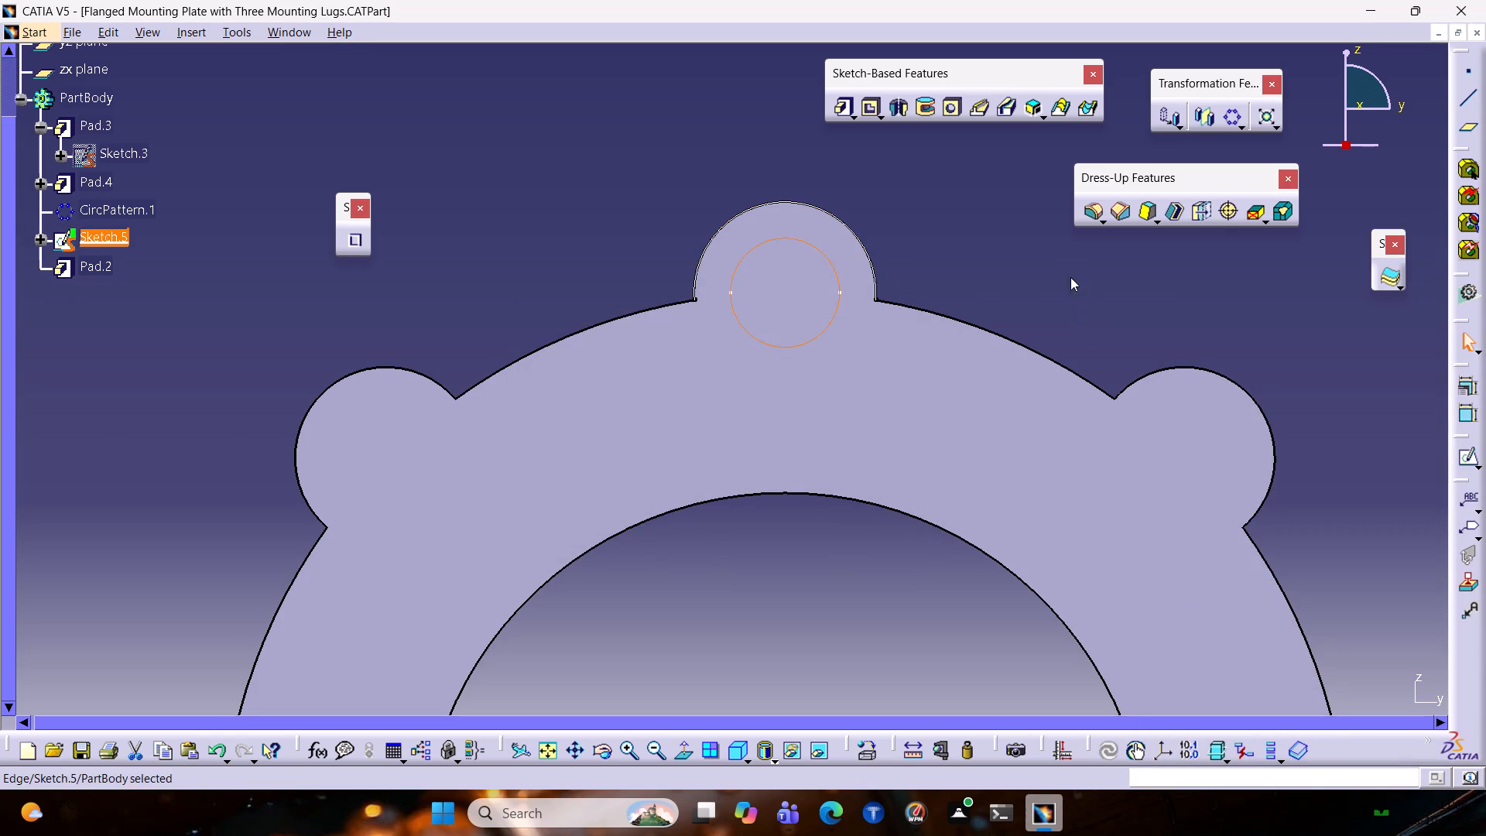
Reopen Sketch.5, convert the projected outer arc of the top lug to construction geometry, and leave the sketch.
click(1069, 277)
double_click(876, 272)
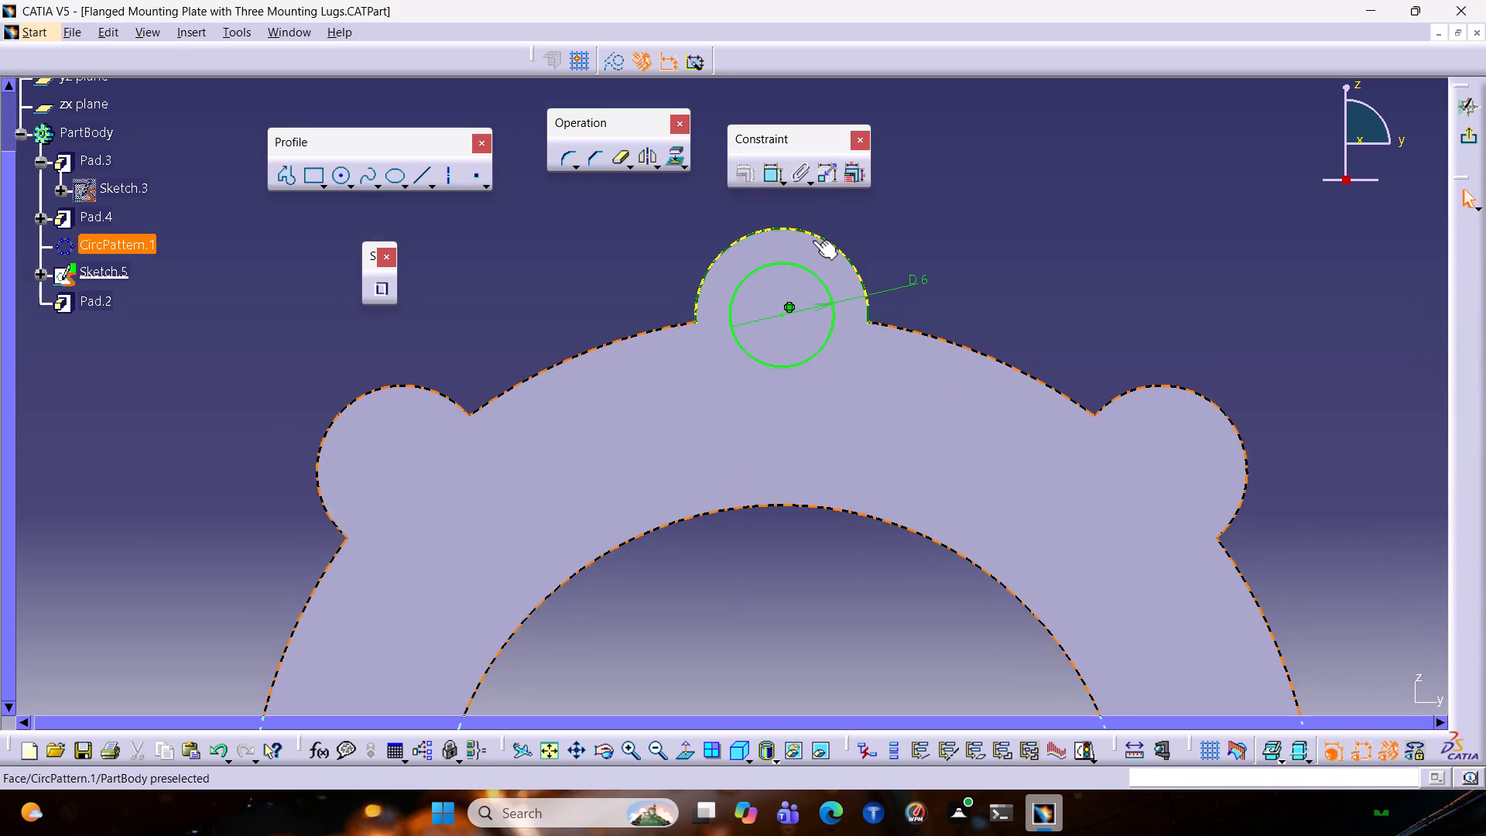
click(813, 240)
key(Escape)
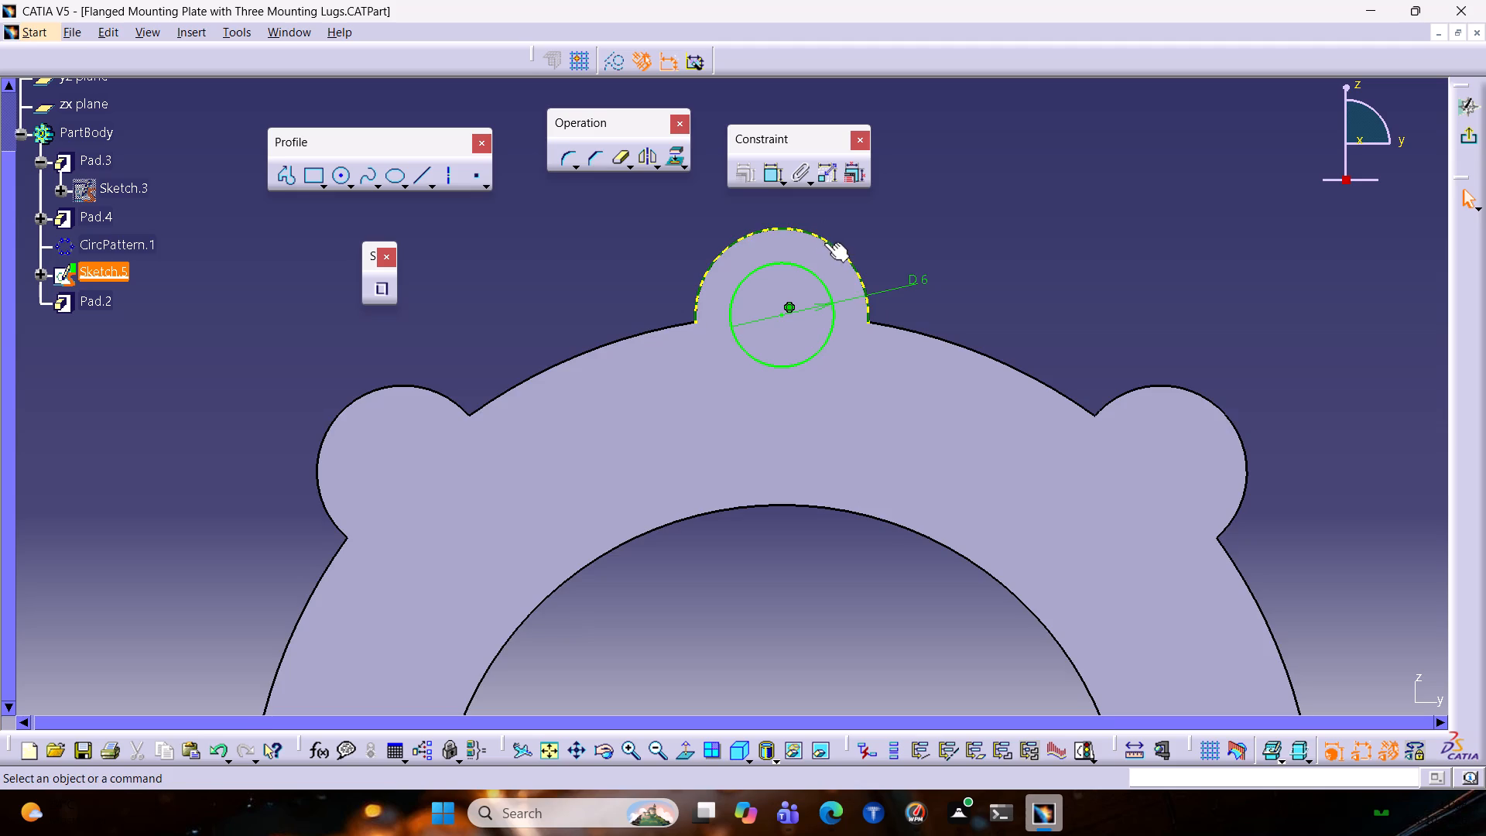
click(824, 241)
click(617, 61)
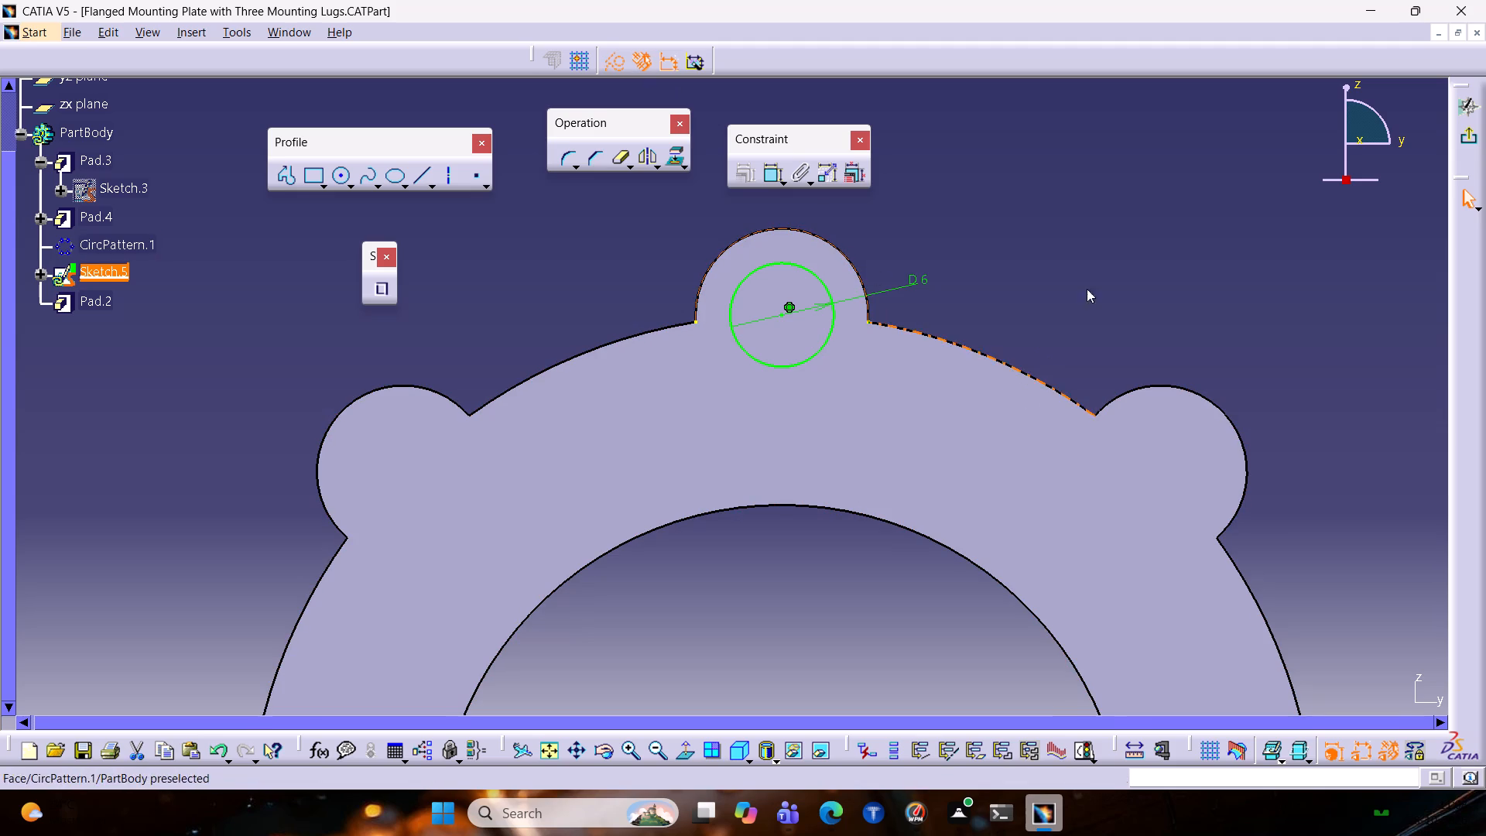
click(1464, 134)
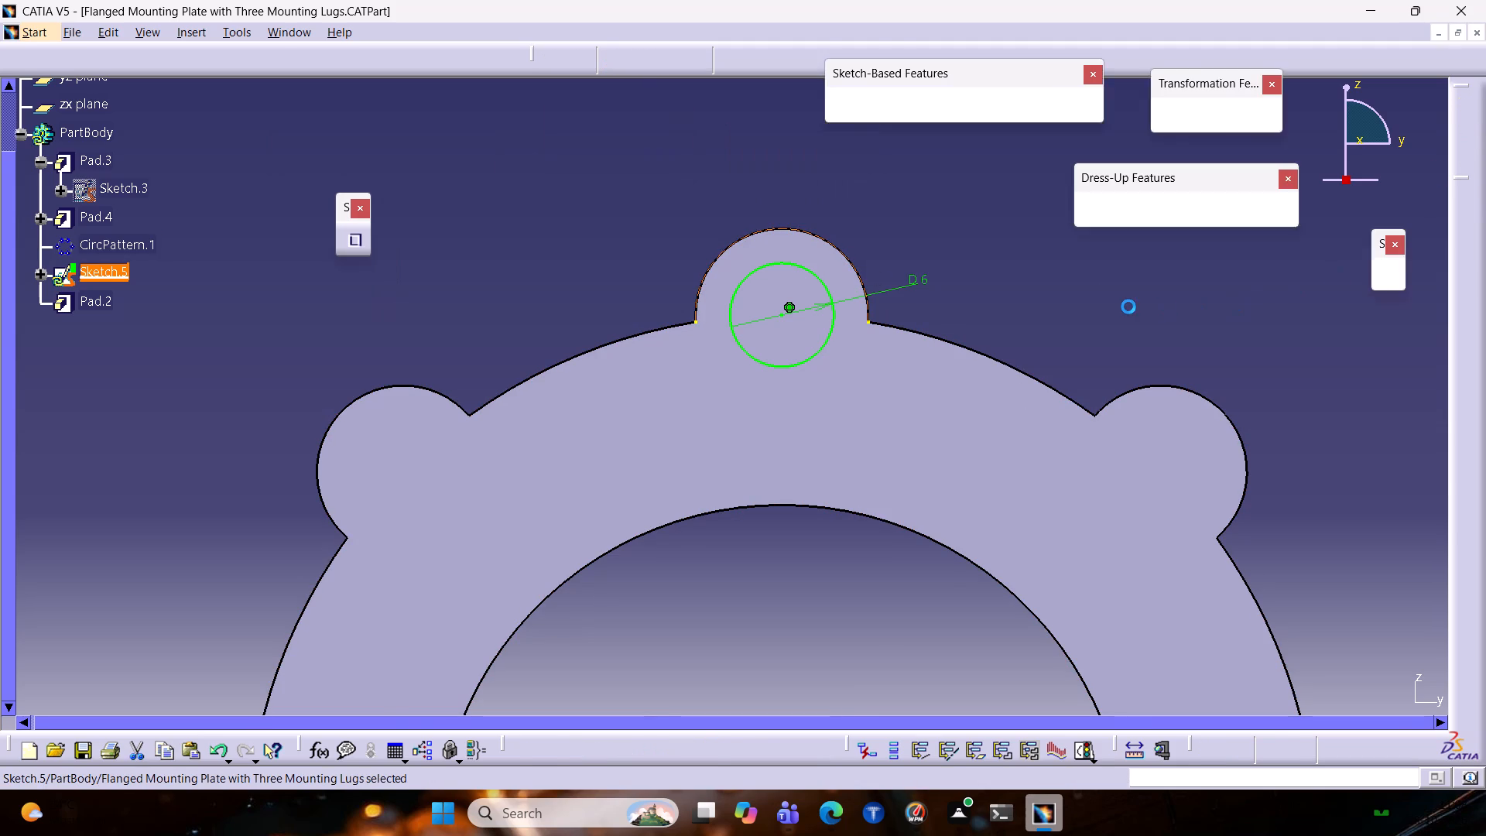
Cut a 32 mm deep pocket through the top lug using the 6 mm circle in Sketch.5.
click(861, 101)
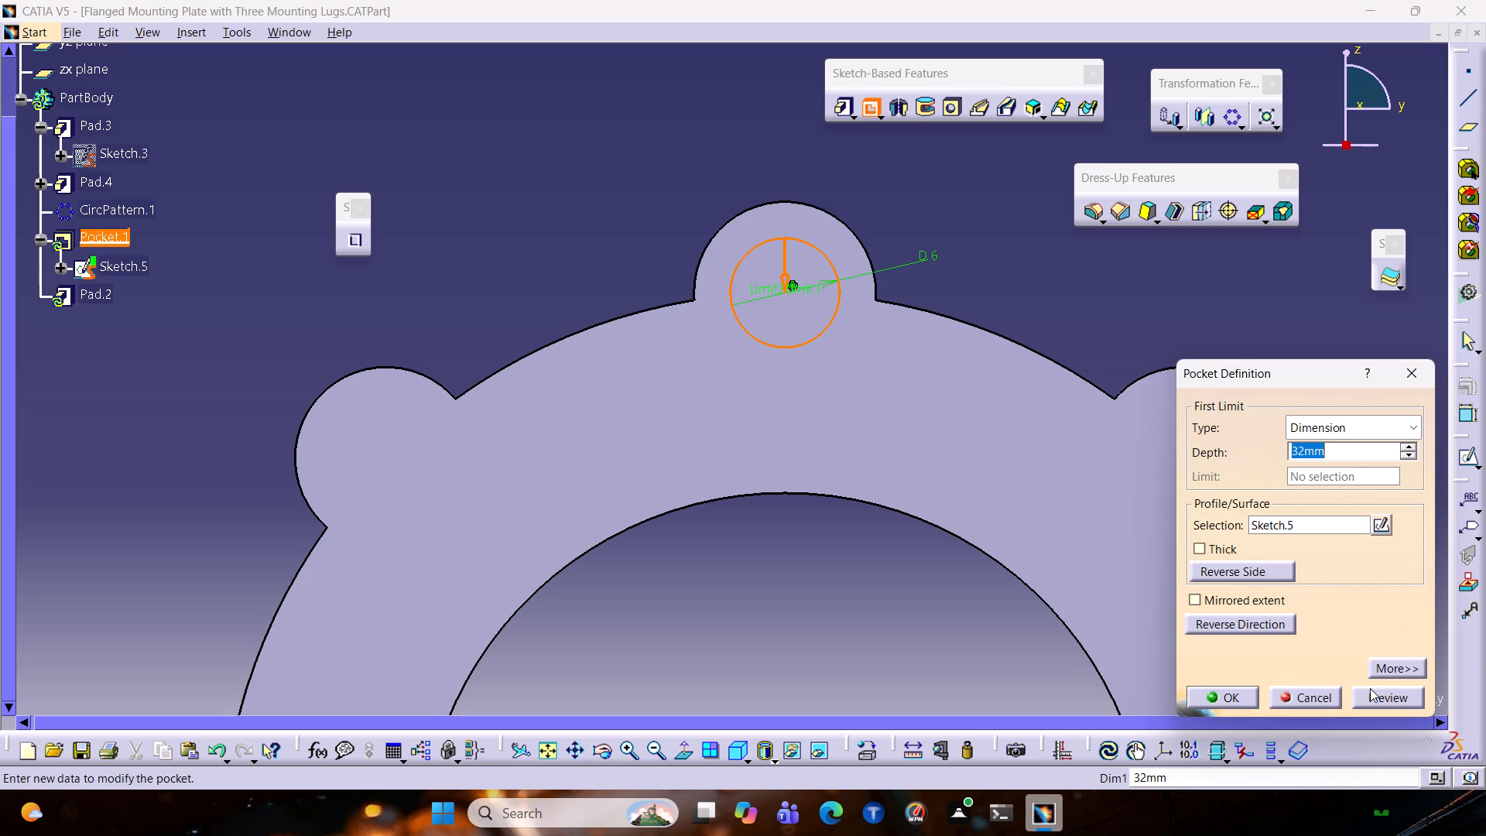
click(1375, 697)
middle_click(1046, 296)
scroll(1046, 296, down, 1)
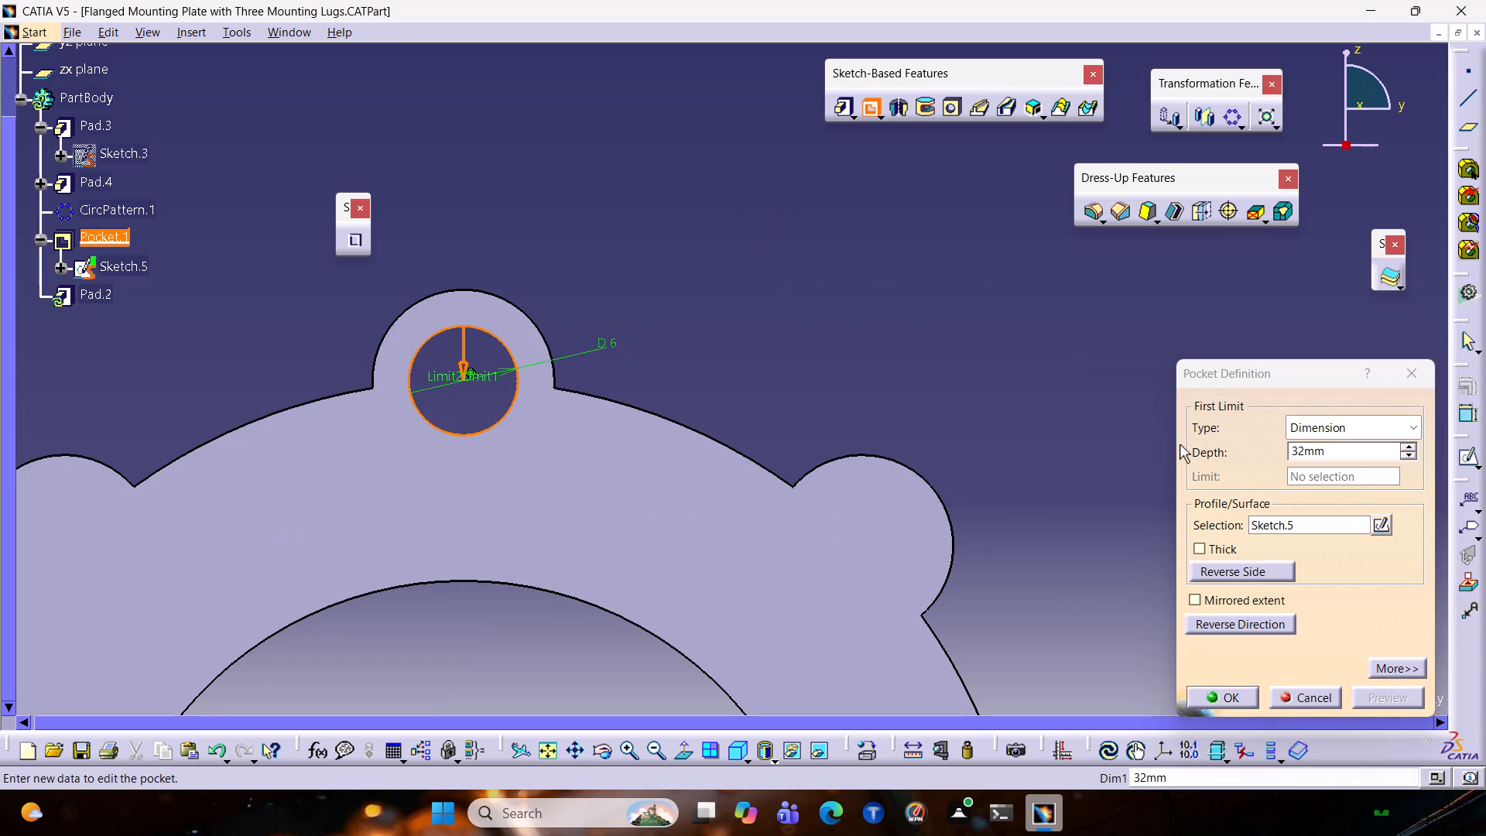
click(1226, 690)
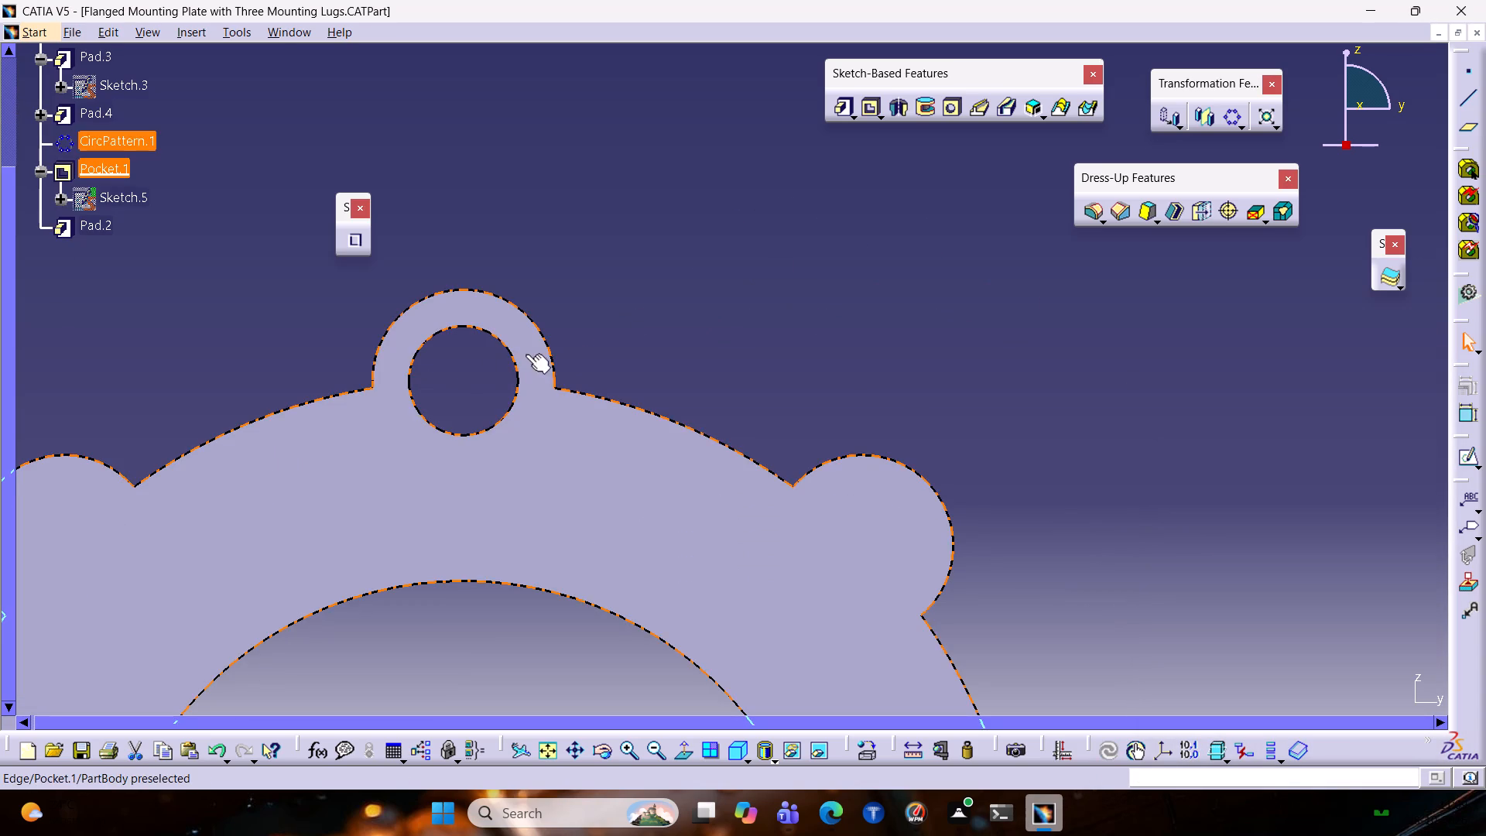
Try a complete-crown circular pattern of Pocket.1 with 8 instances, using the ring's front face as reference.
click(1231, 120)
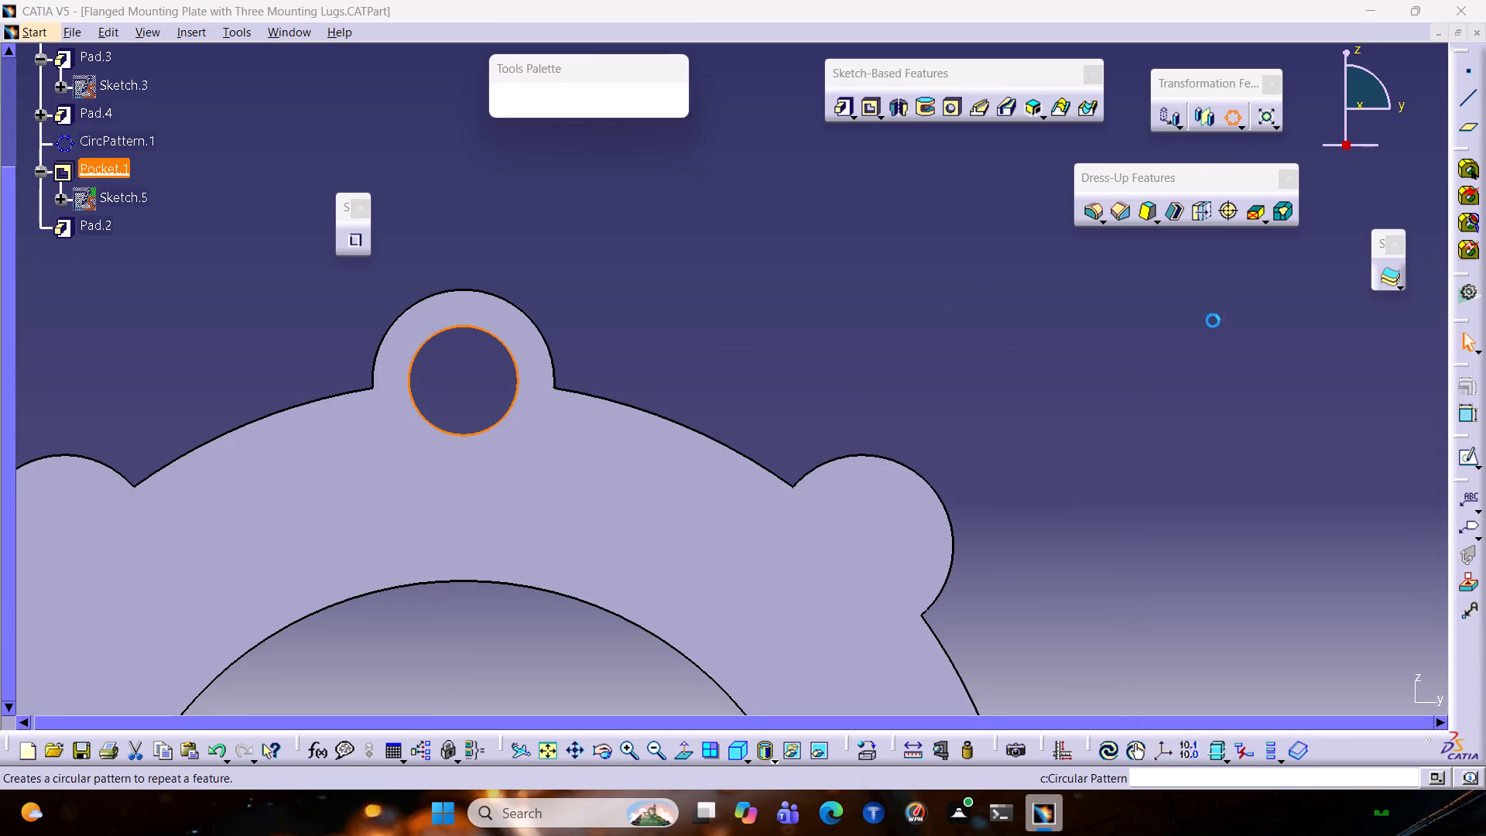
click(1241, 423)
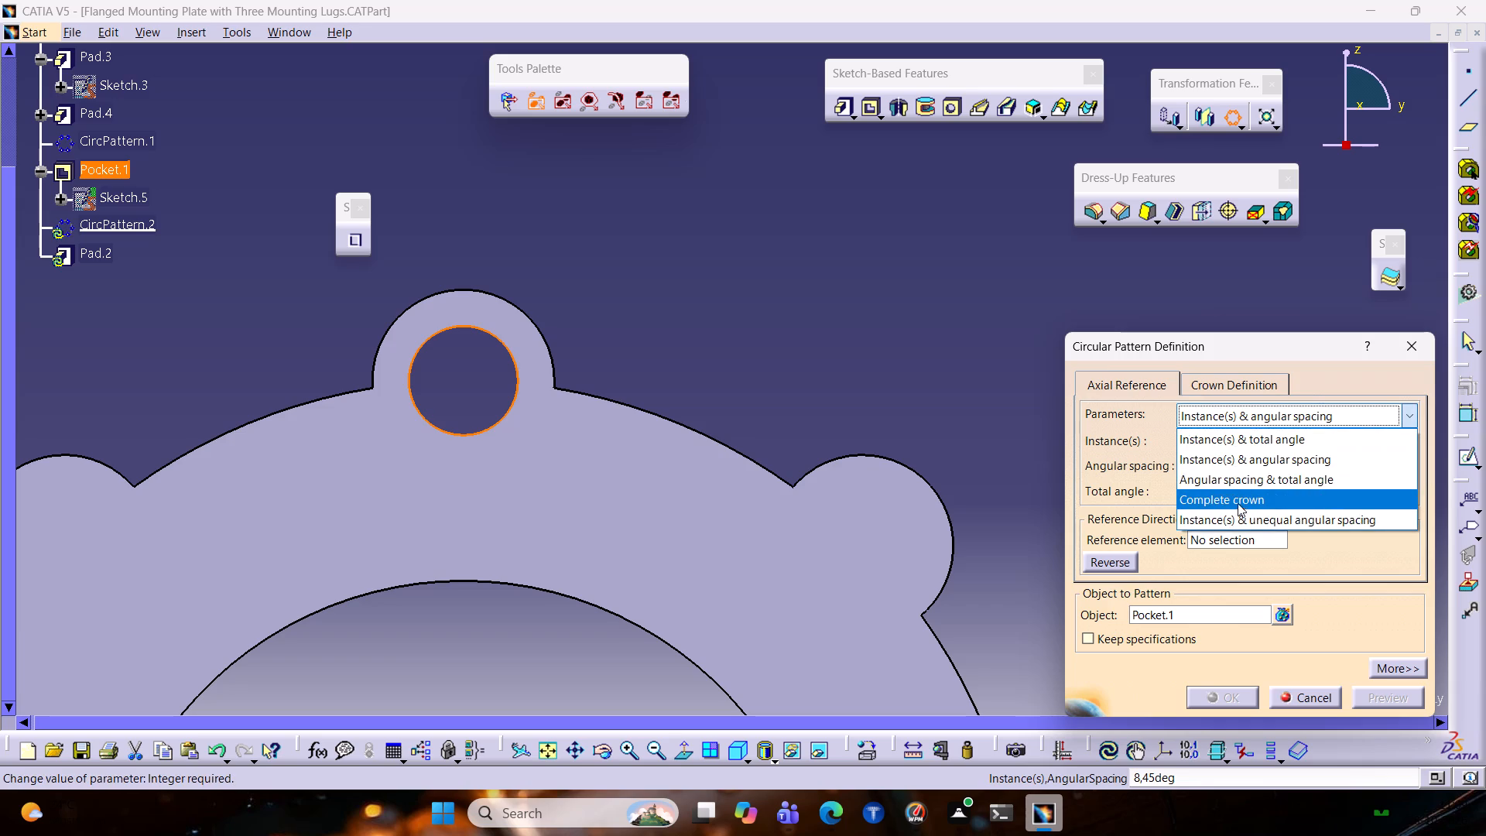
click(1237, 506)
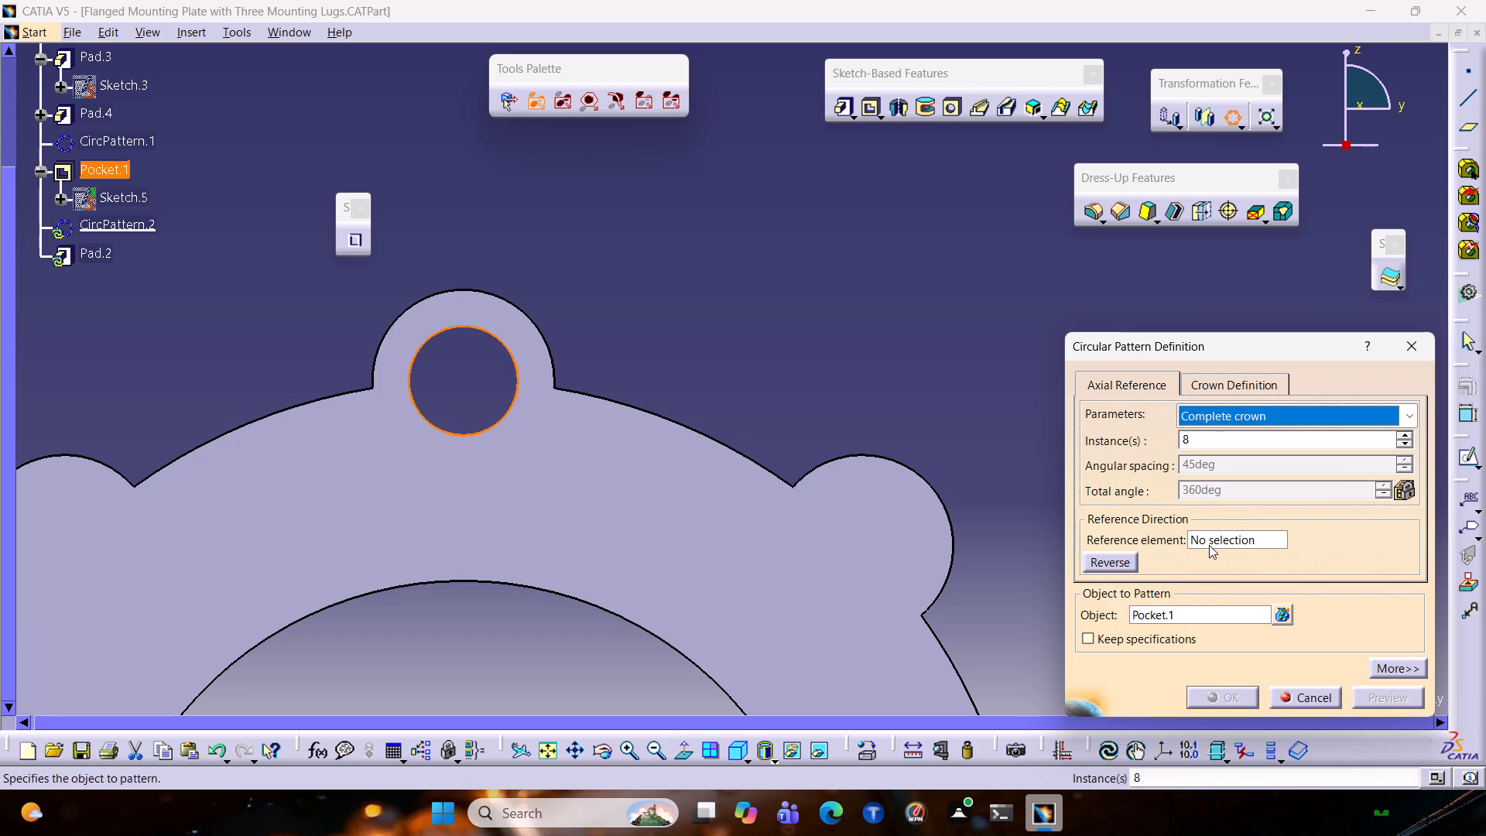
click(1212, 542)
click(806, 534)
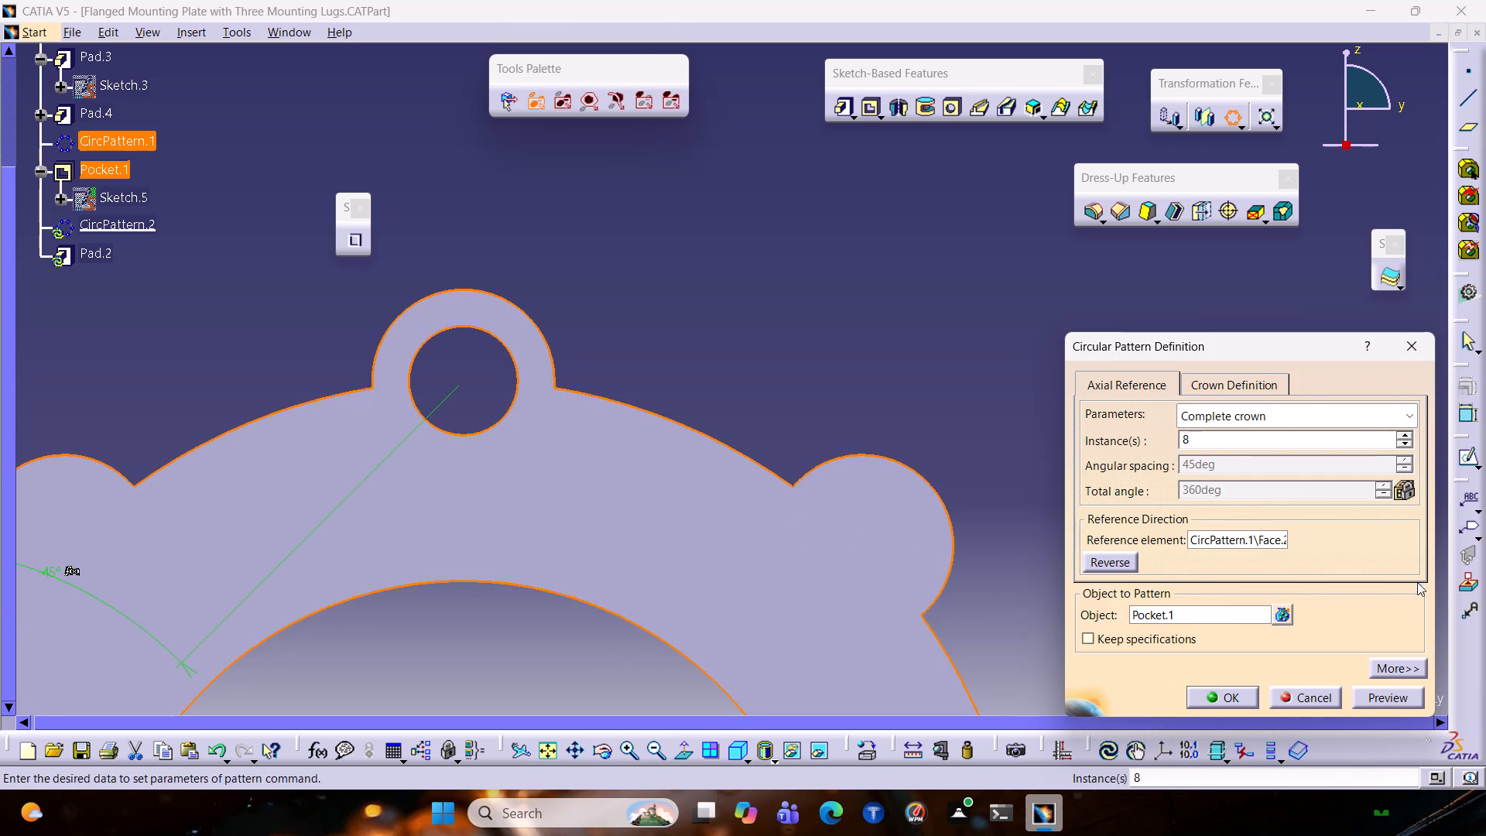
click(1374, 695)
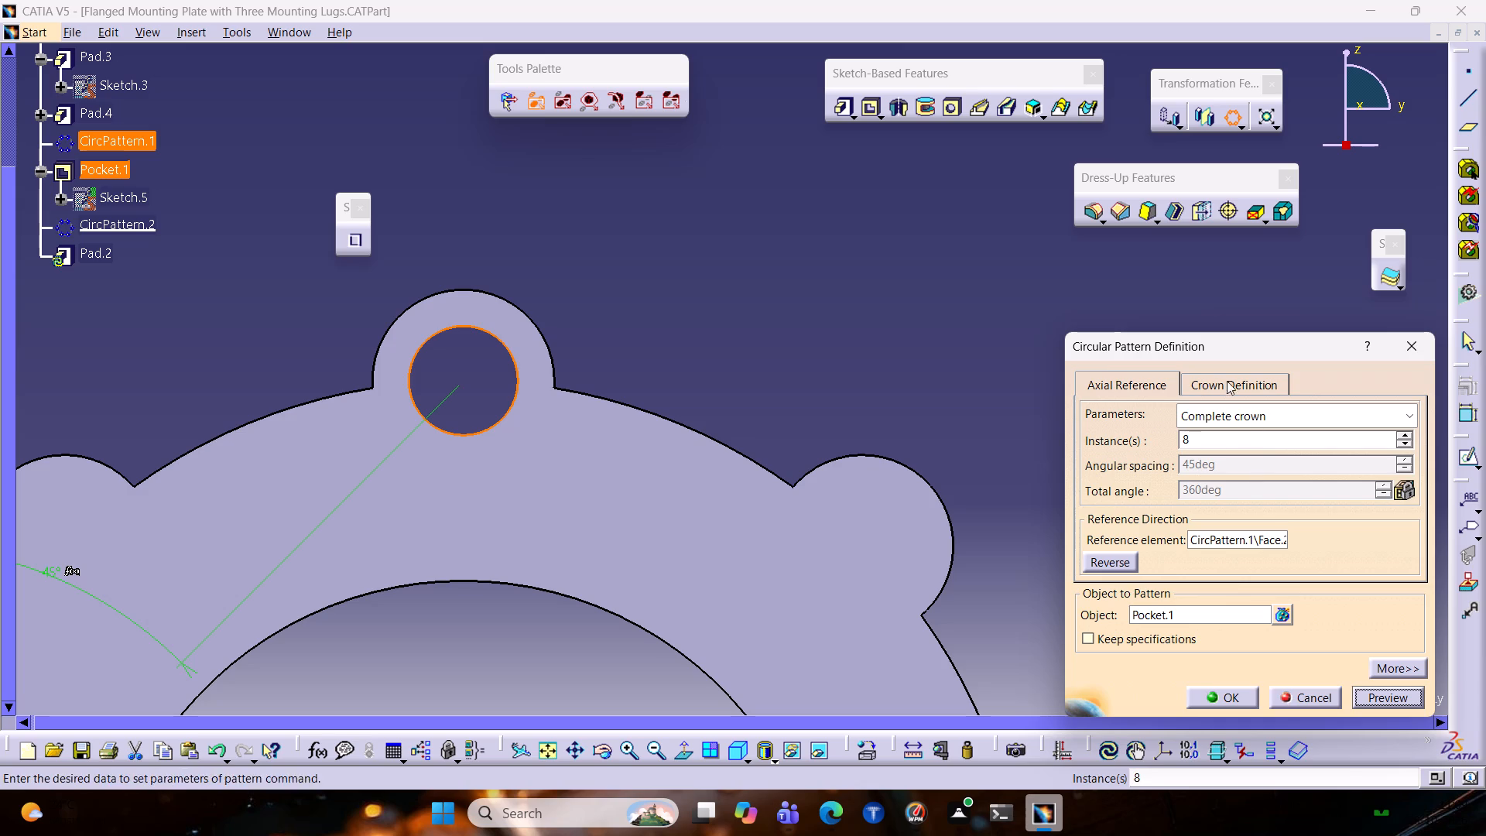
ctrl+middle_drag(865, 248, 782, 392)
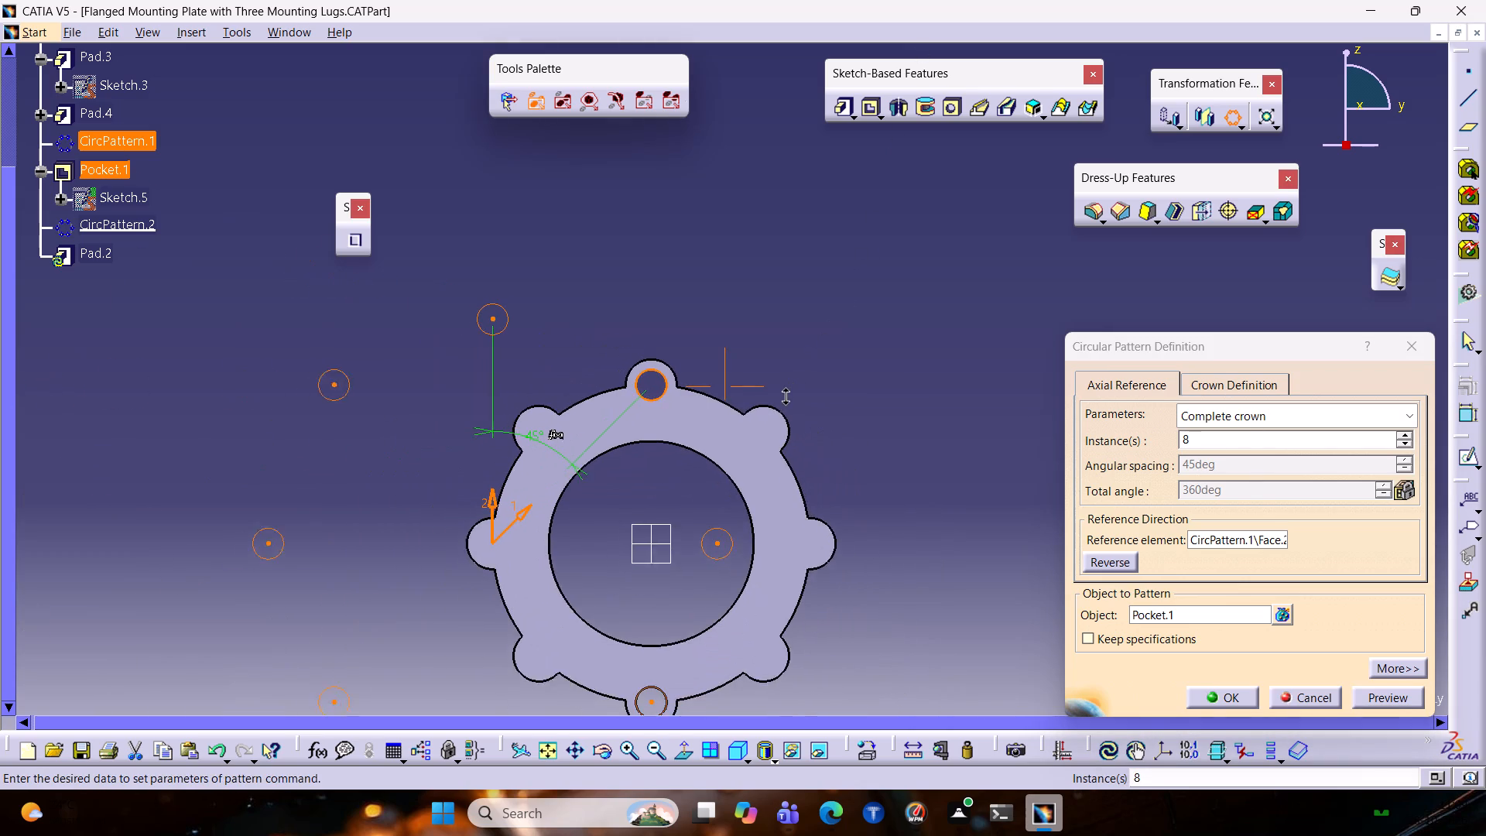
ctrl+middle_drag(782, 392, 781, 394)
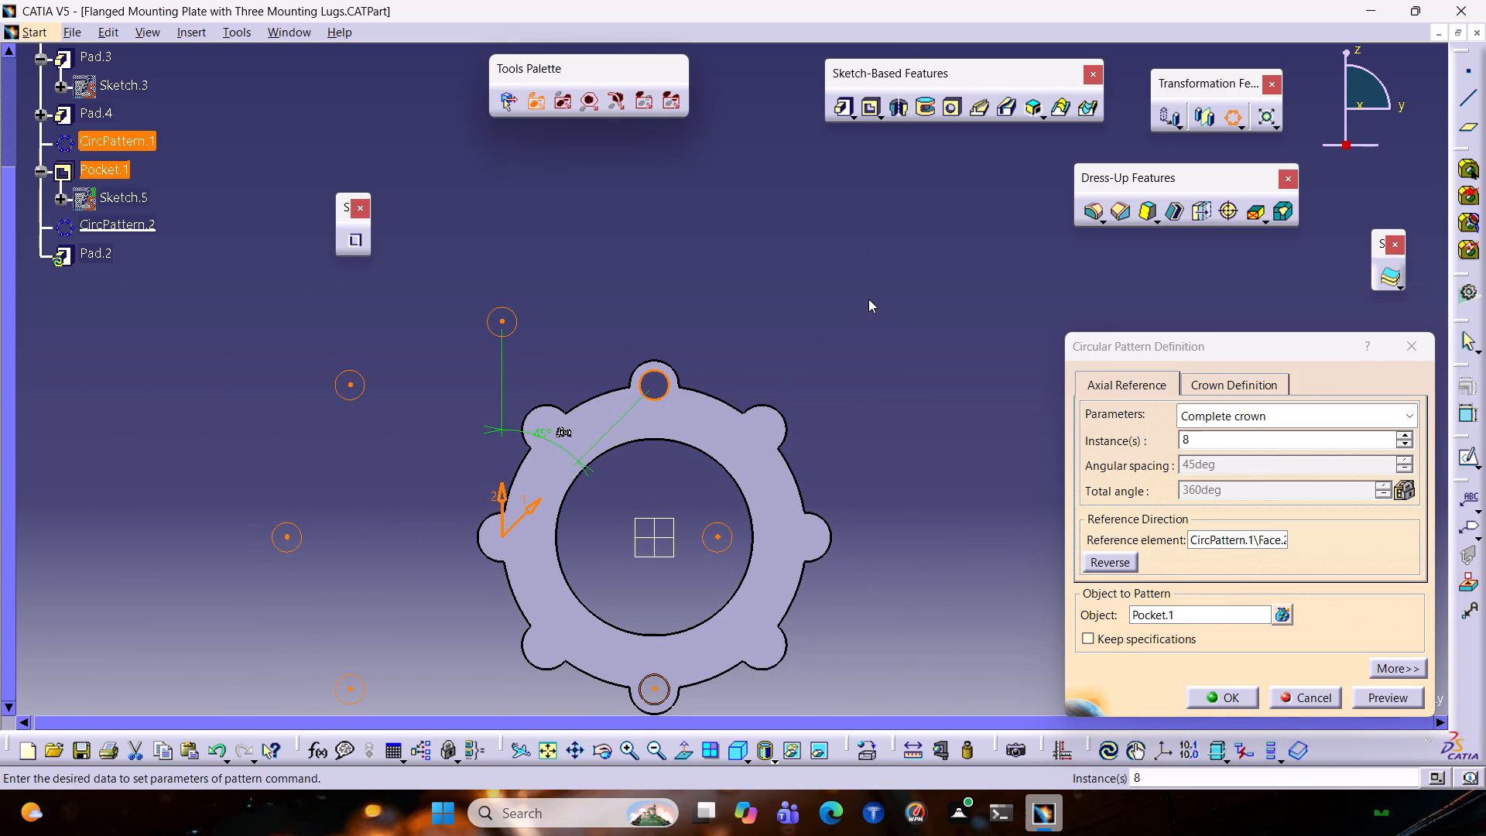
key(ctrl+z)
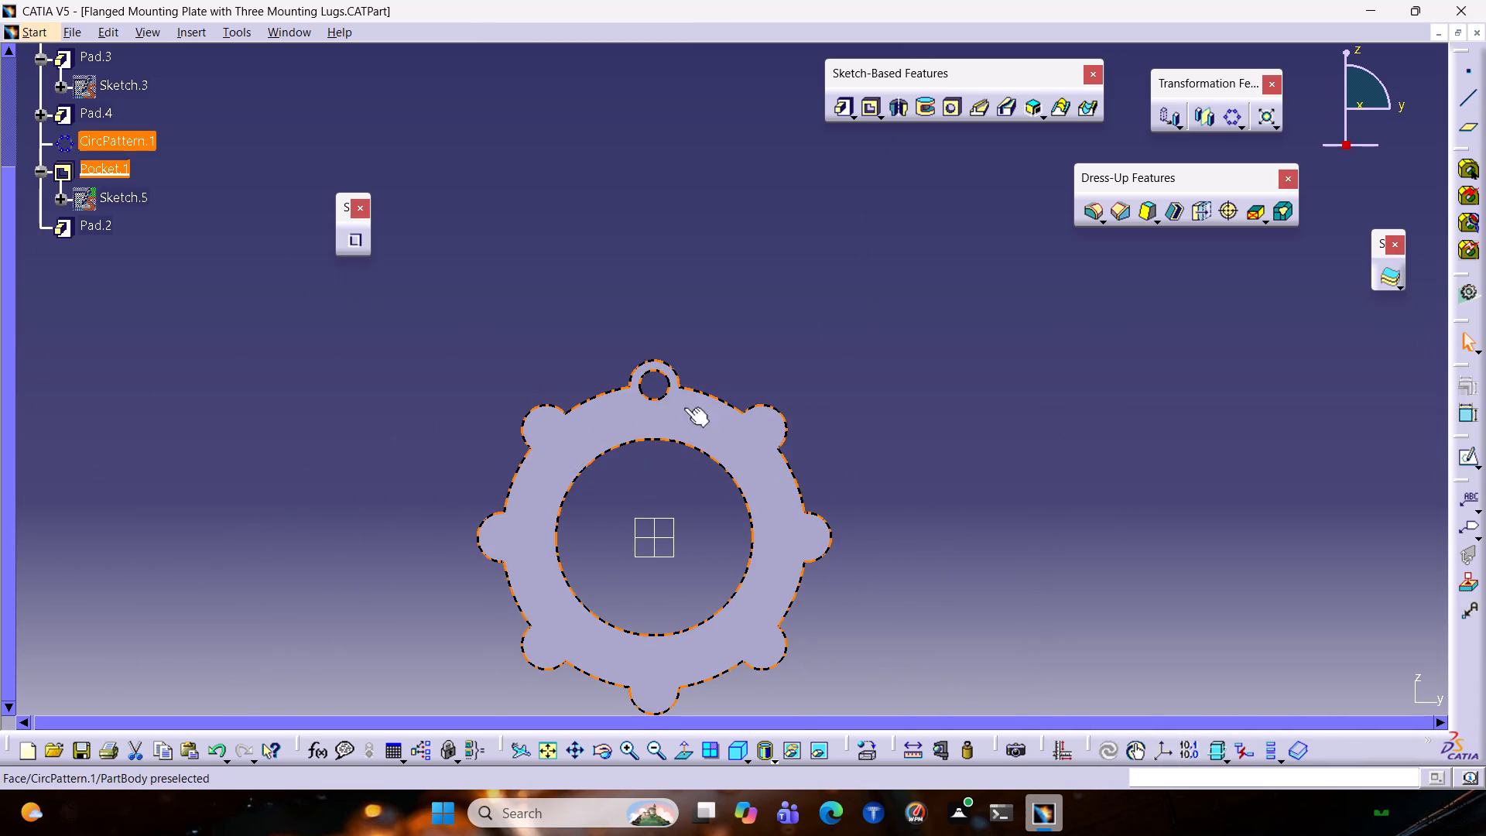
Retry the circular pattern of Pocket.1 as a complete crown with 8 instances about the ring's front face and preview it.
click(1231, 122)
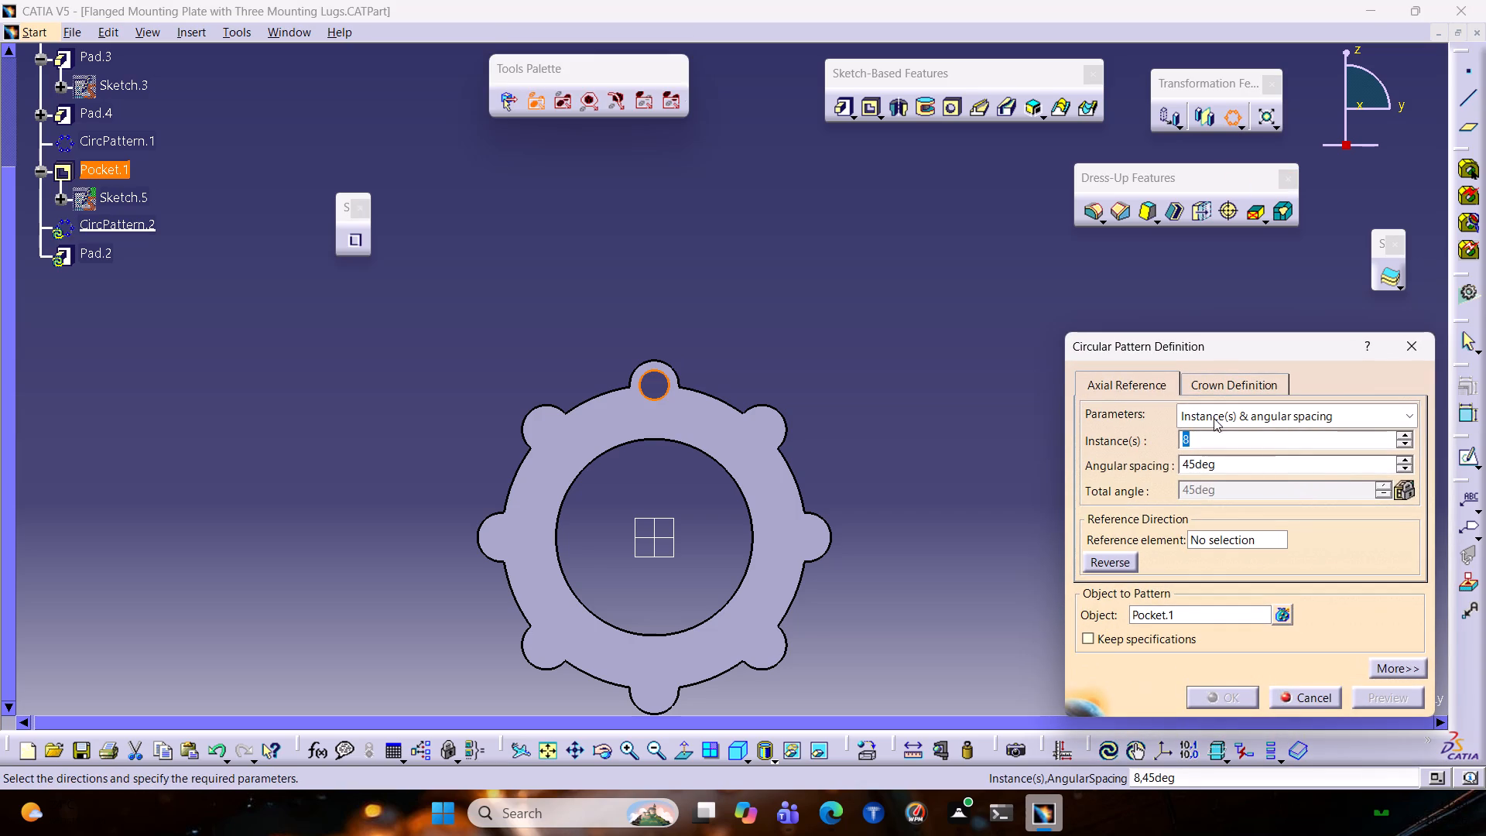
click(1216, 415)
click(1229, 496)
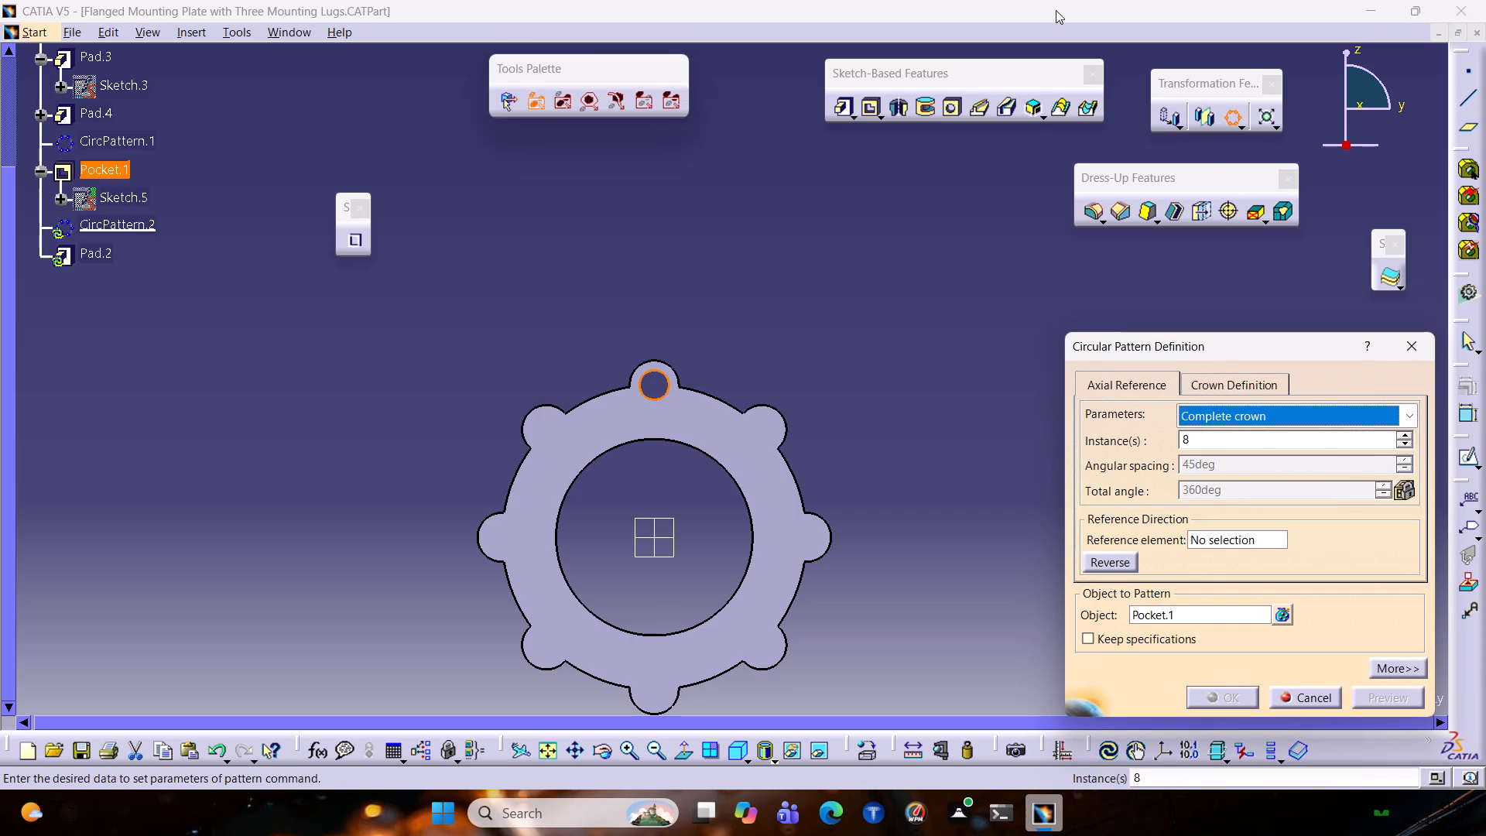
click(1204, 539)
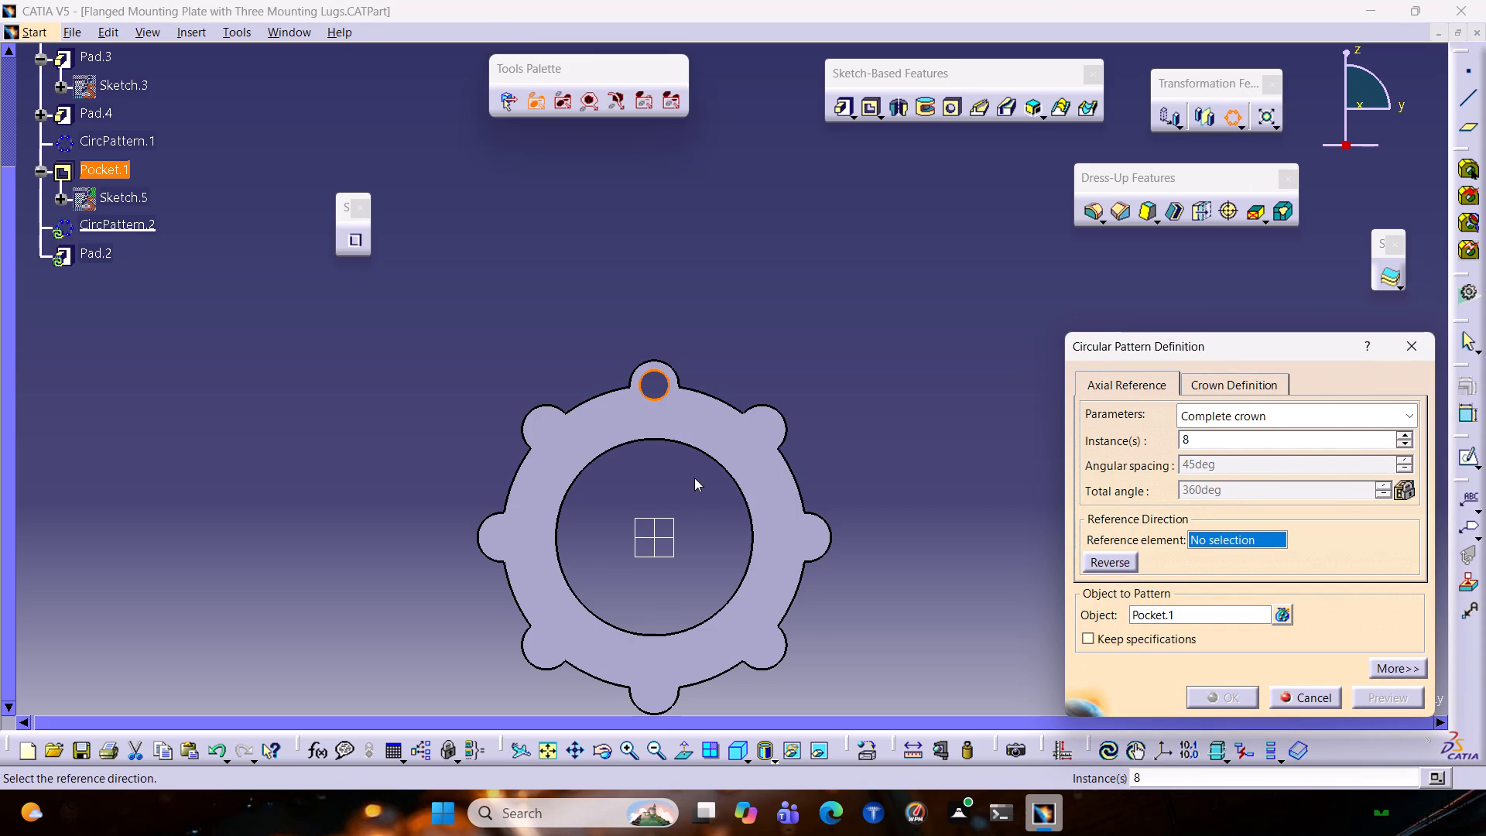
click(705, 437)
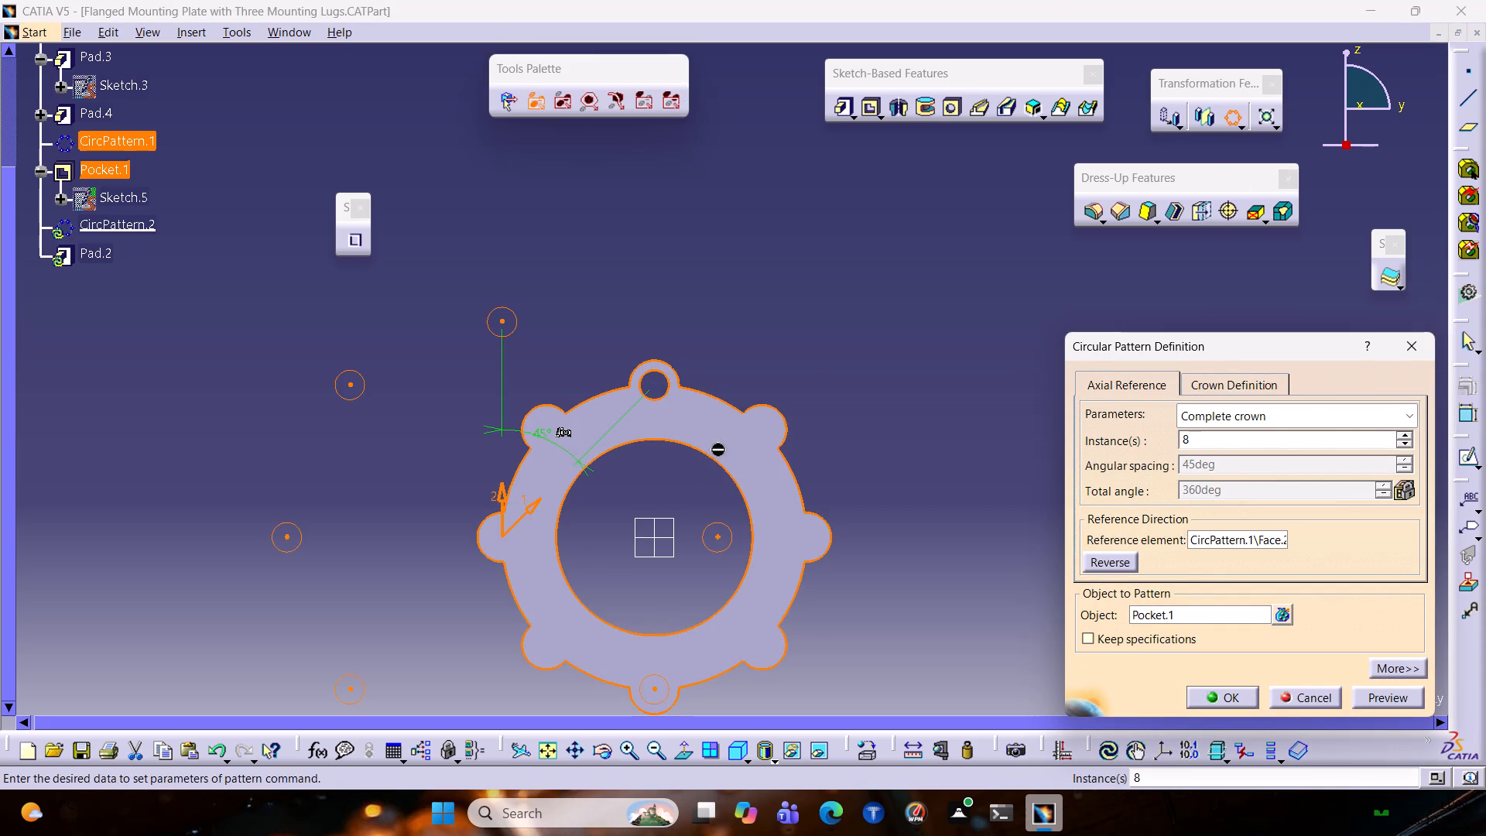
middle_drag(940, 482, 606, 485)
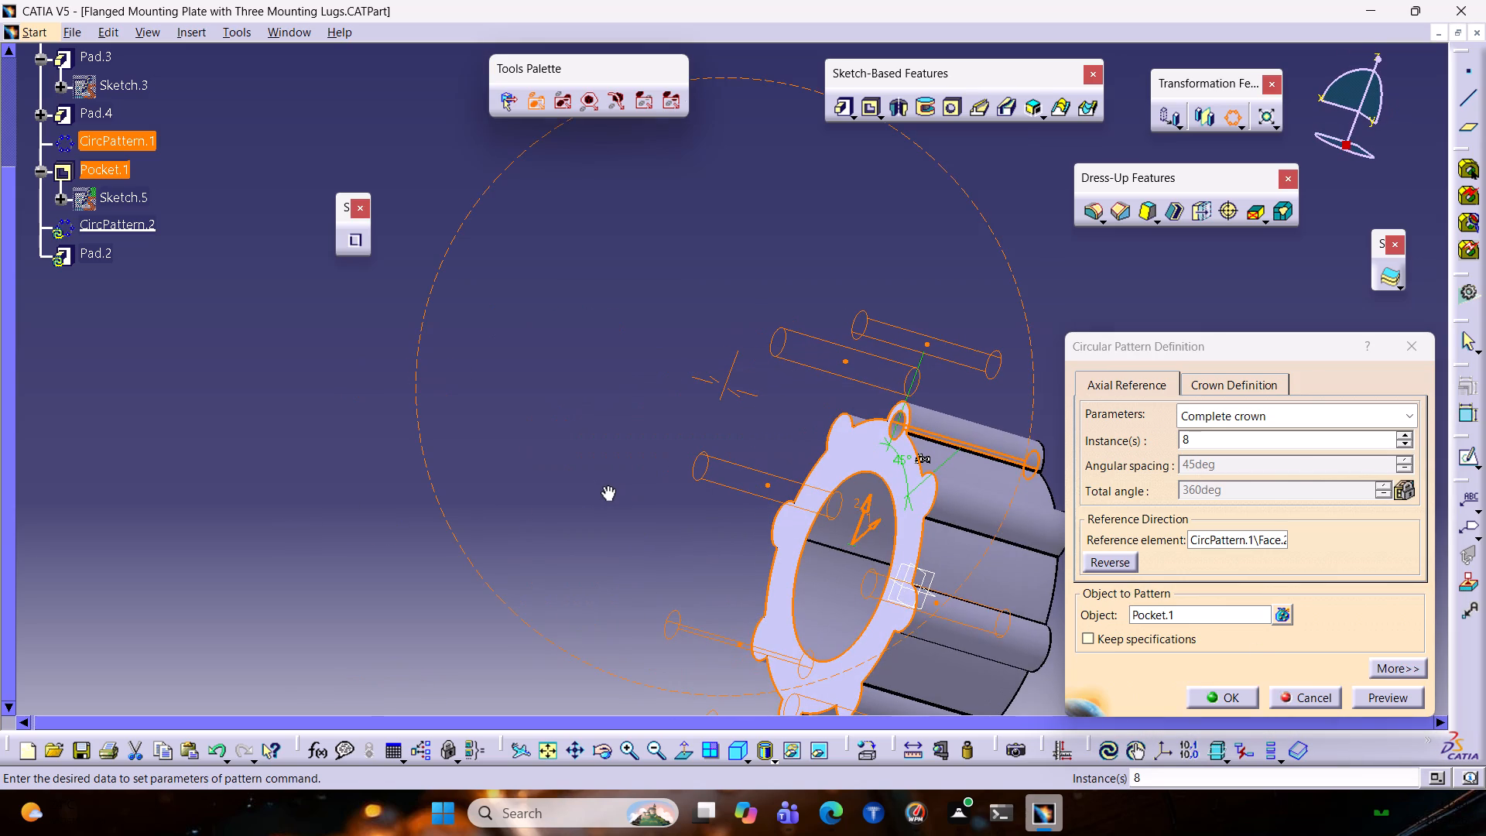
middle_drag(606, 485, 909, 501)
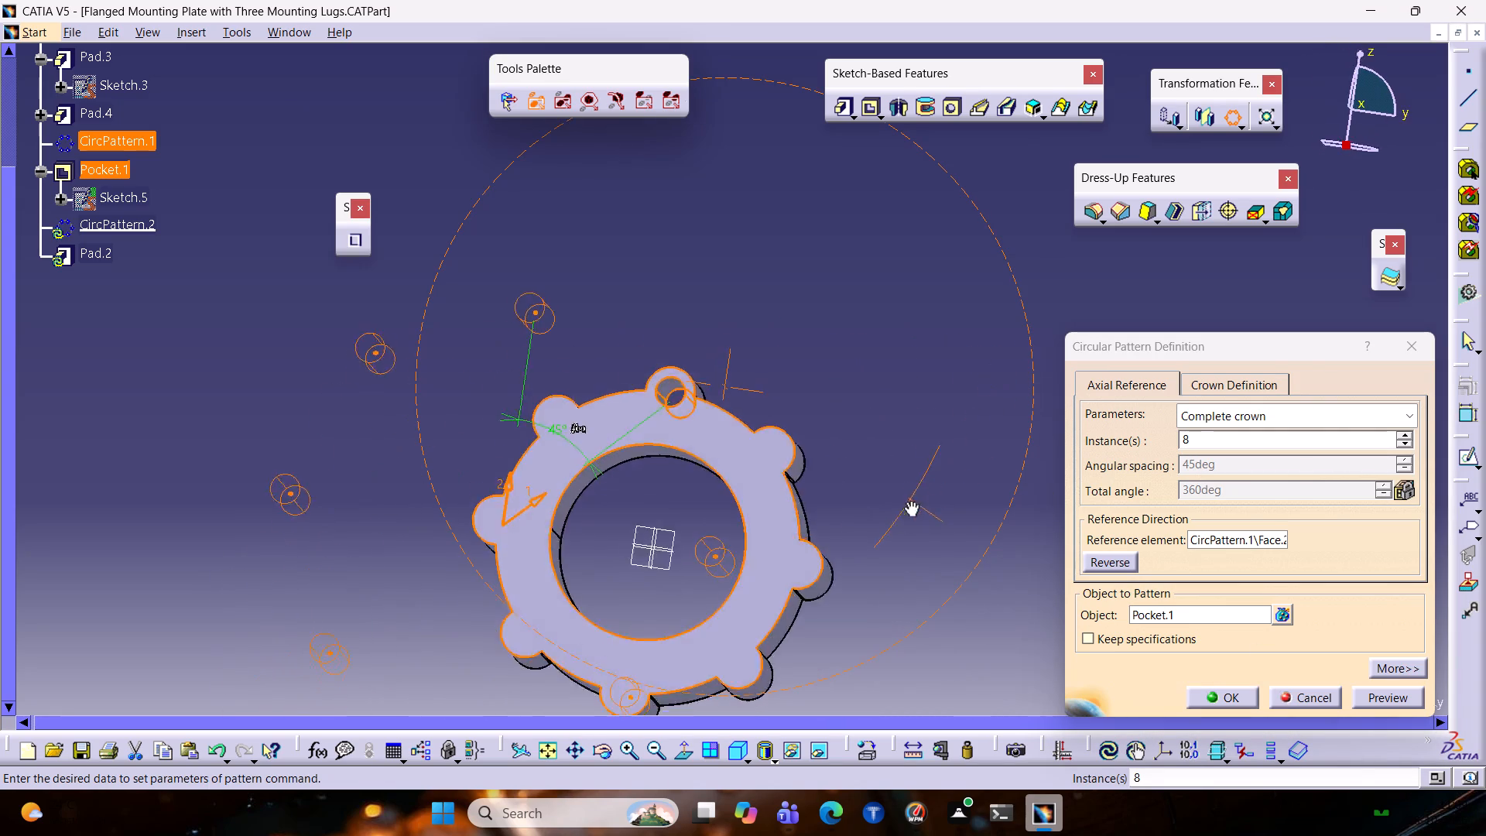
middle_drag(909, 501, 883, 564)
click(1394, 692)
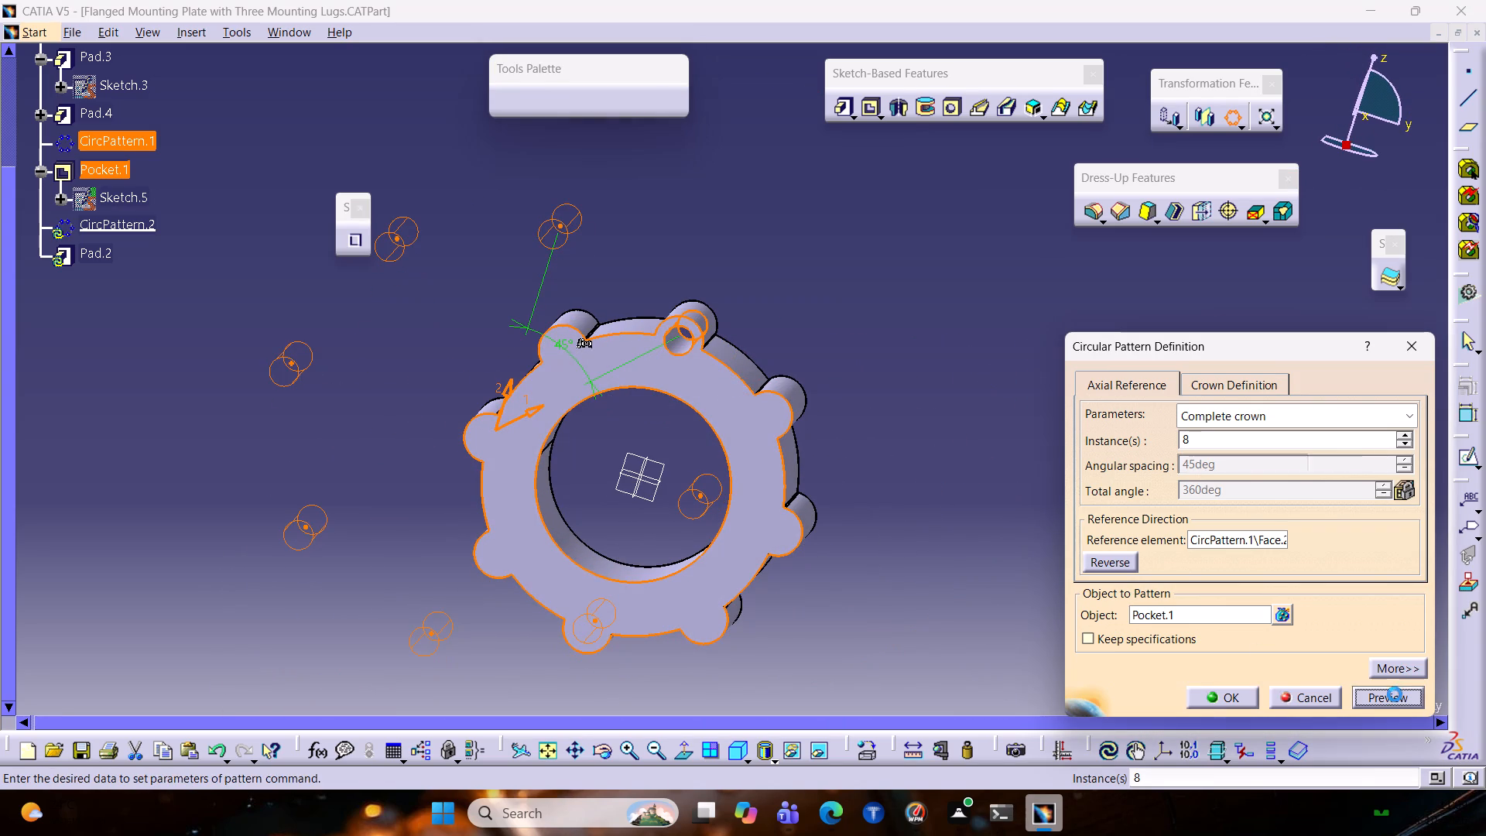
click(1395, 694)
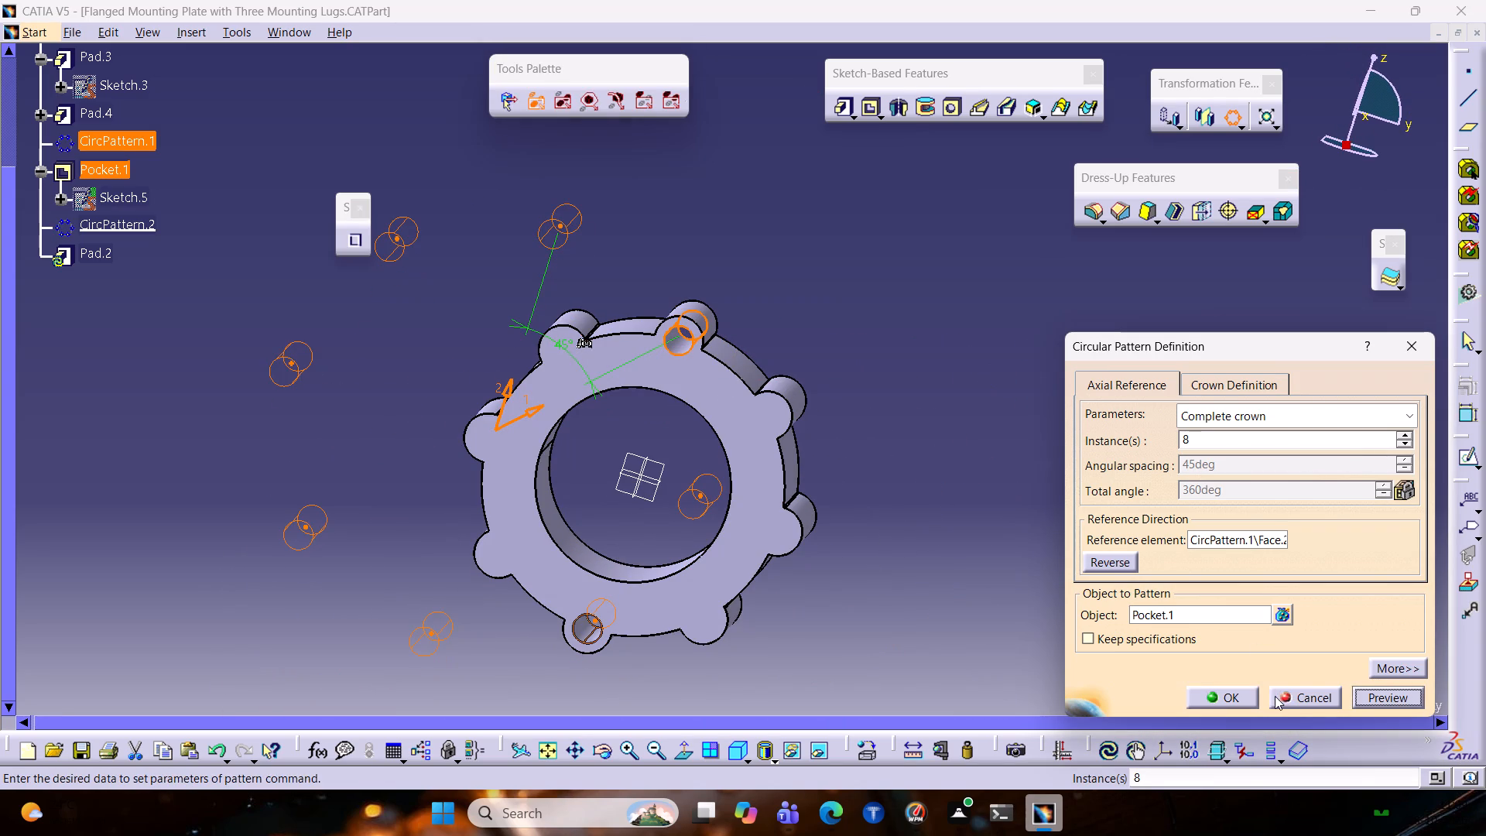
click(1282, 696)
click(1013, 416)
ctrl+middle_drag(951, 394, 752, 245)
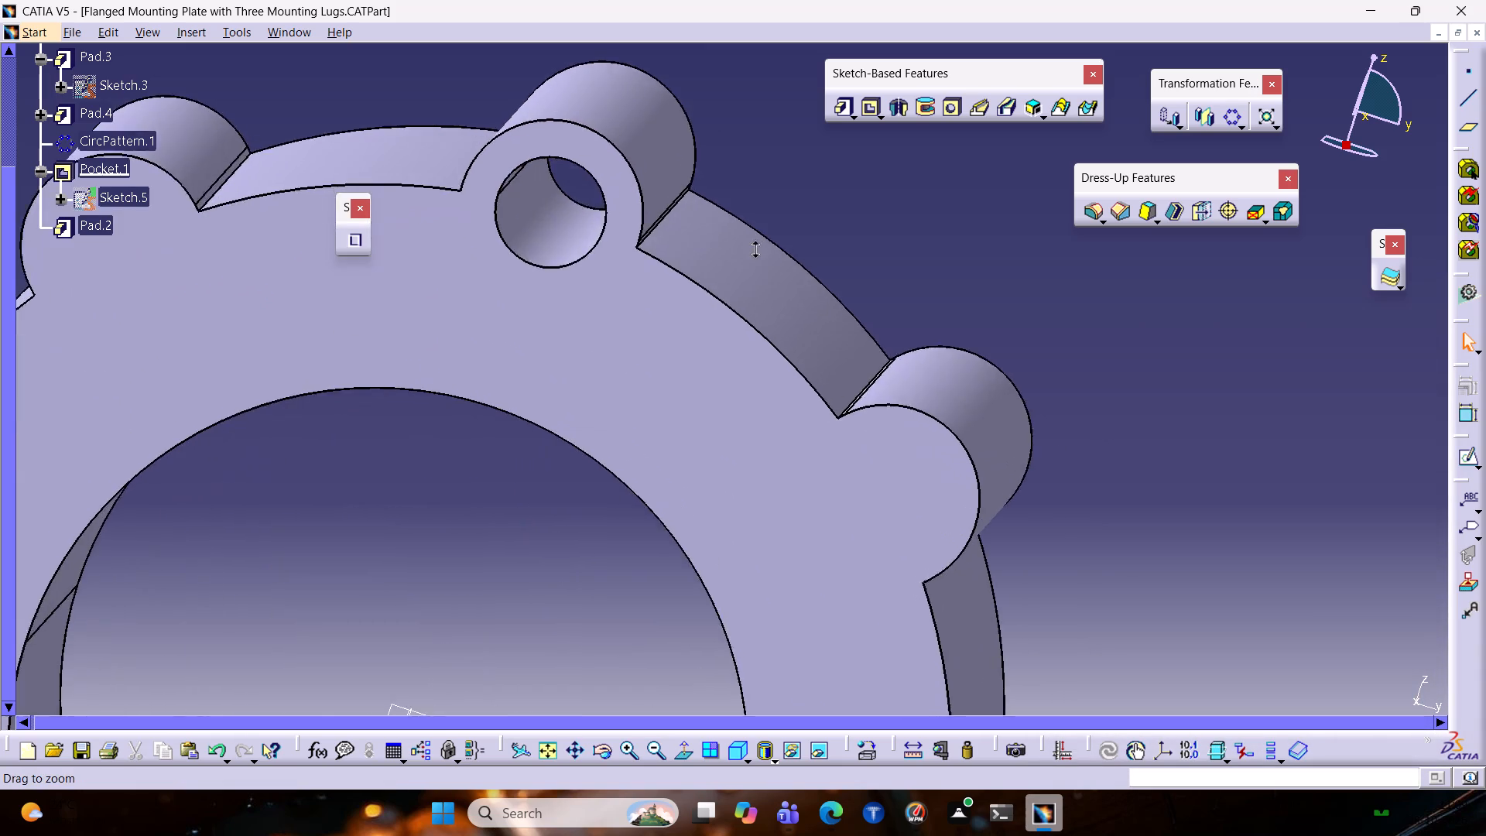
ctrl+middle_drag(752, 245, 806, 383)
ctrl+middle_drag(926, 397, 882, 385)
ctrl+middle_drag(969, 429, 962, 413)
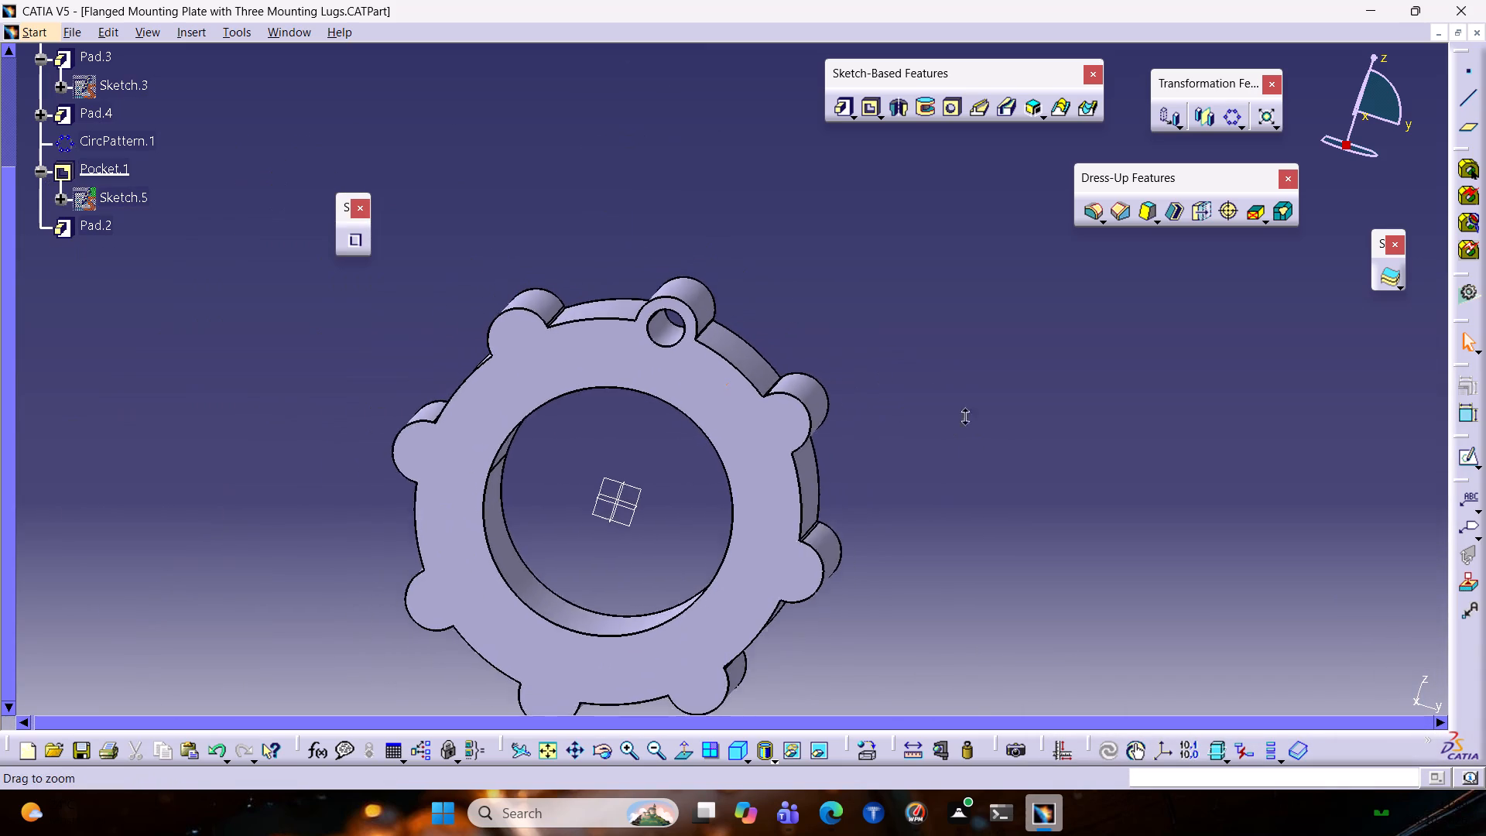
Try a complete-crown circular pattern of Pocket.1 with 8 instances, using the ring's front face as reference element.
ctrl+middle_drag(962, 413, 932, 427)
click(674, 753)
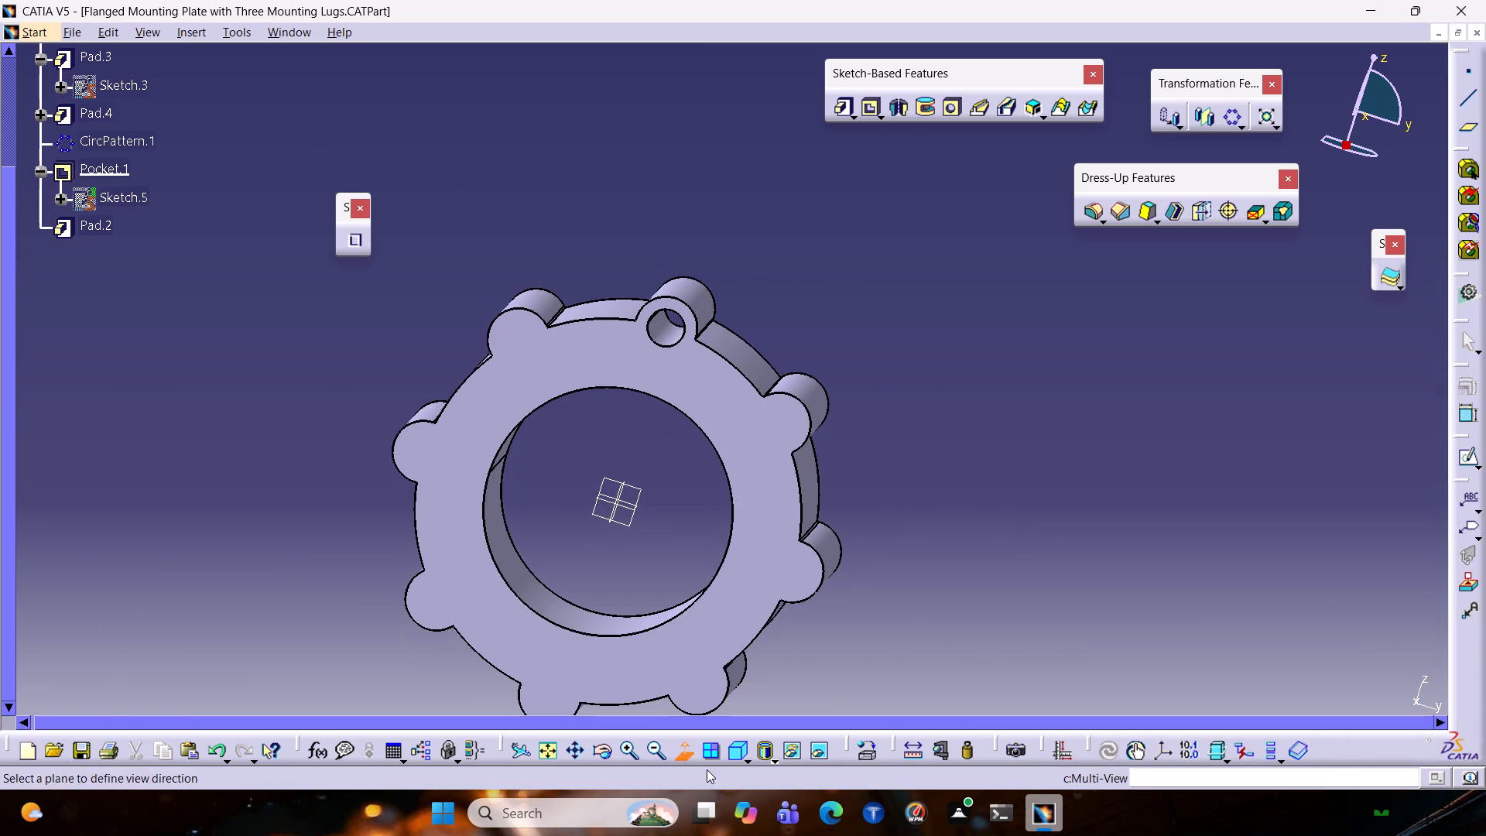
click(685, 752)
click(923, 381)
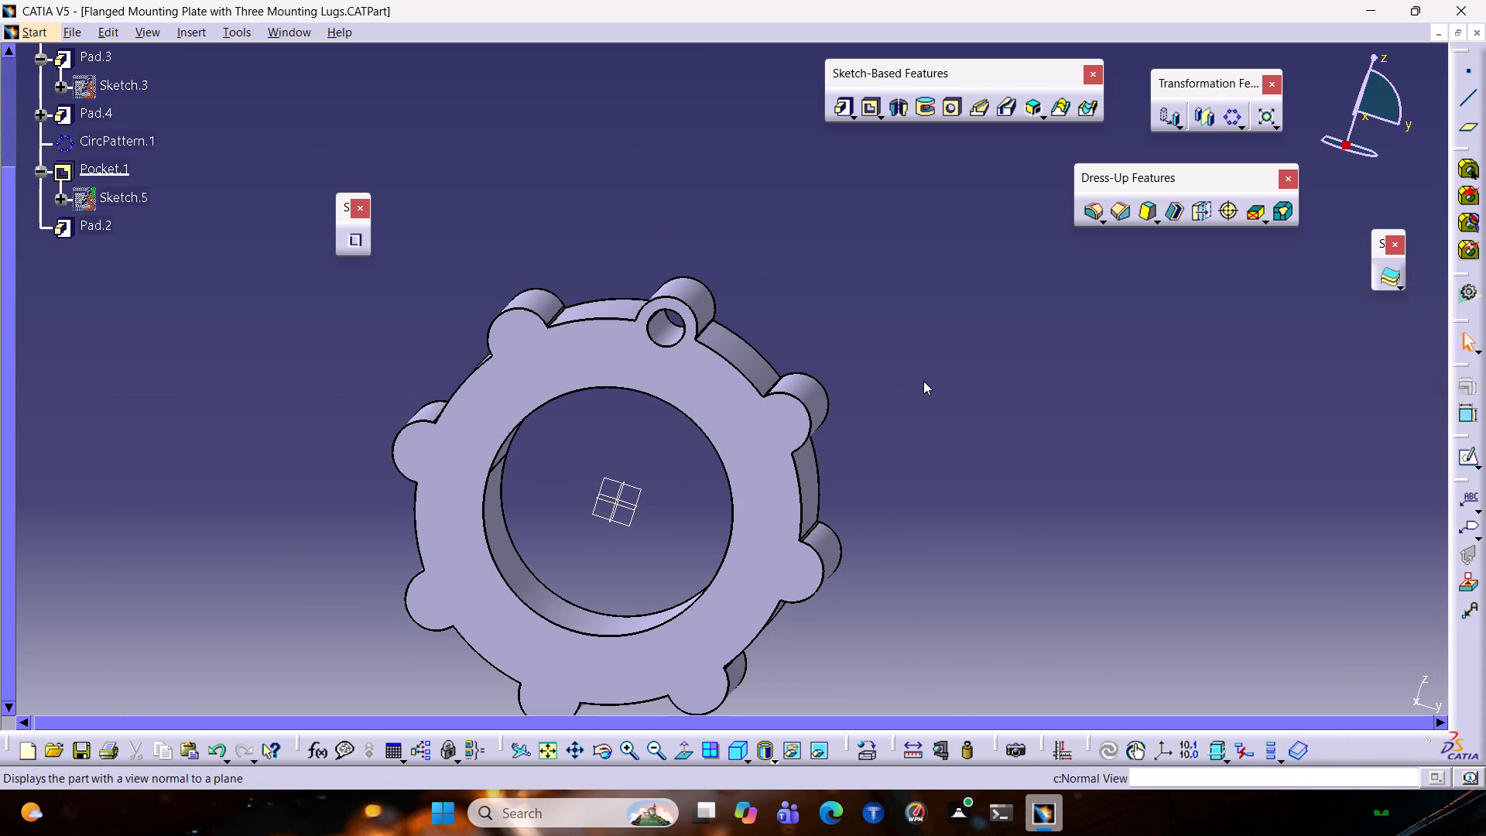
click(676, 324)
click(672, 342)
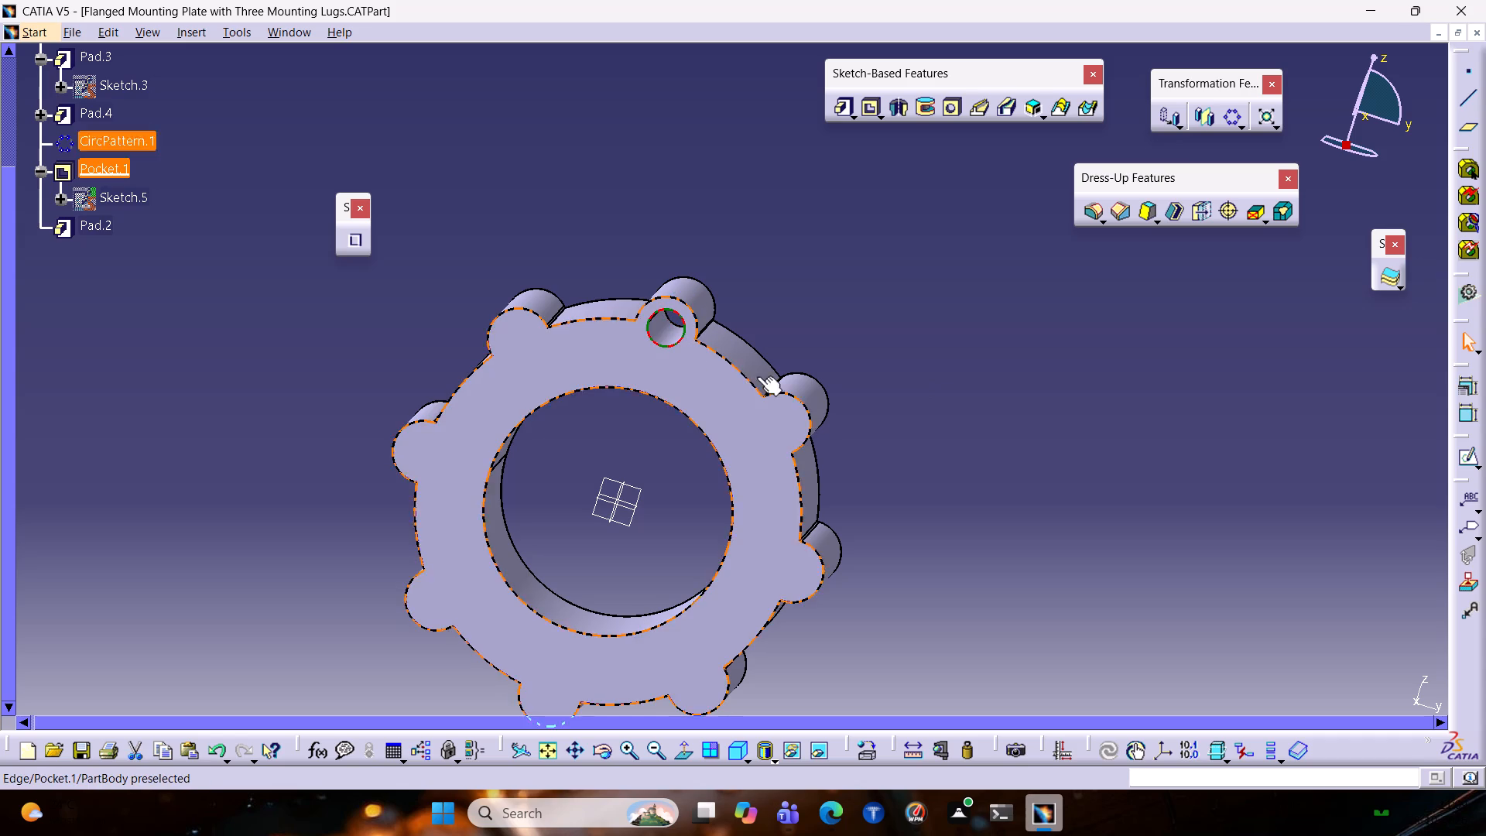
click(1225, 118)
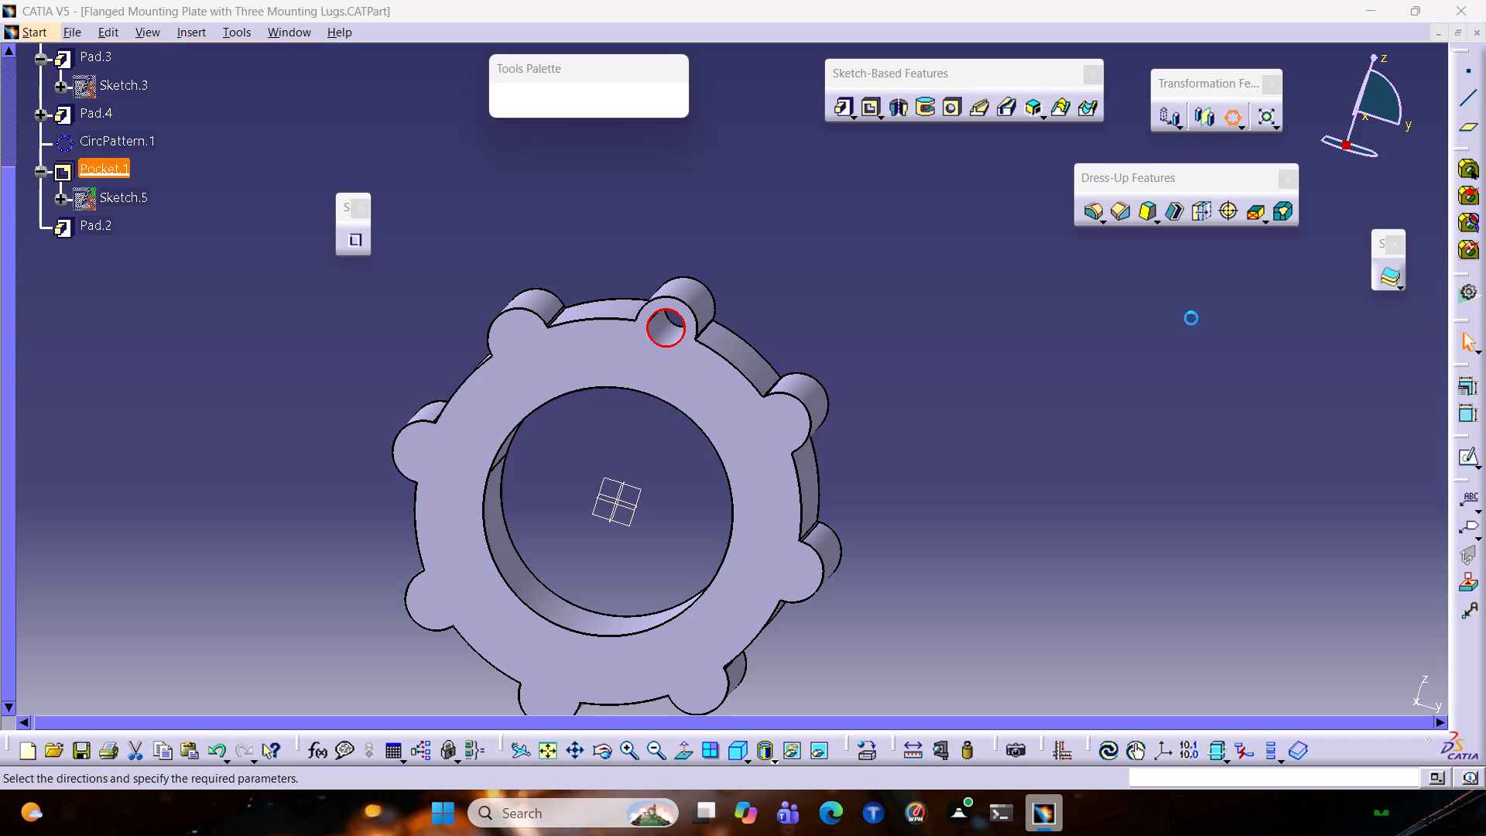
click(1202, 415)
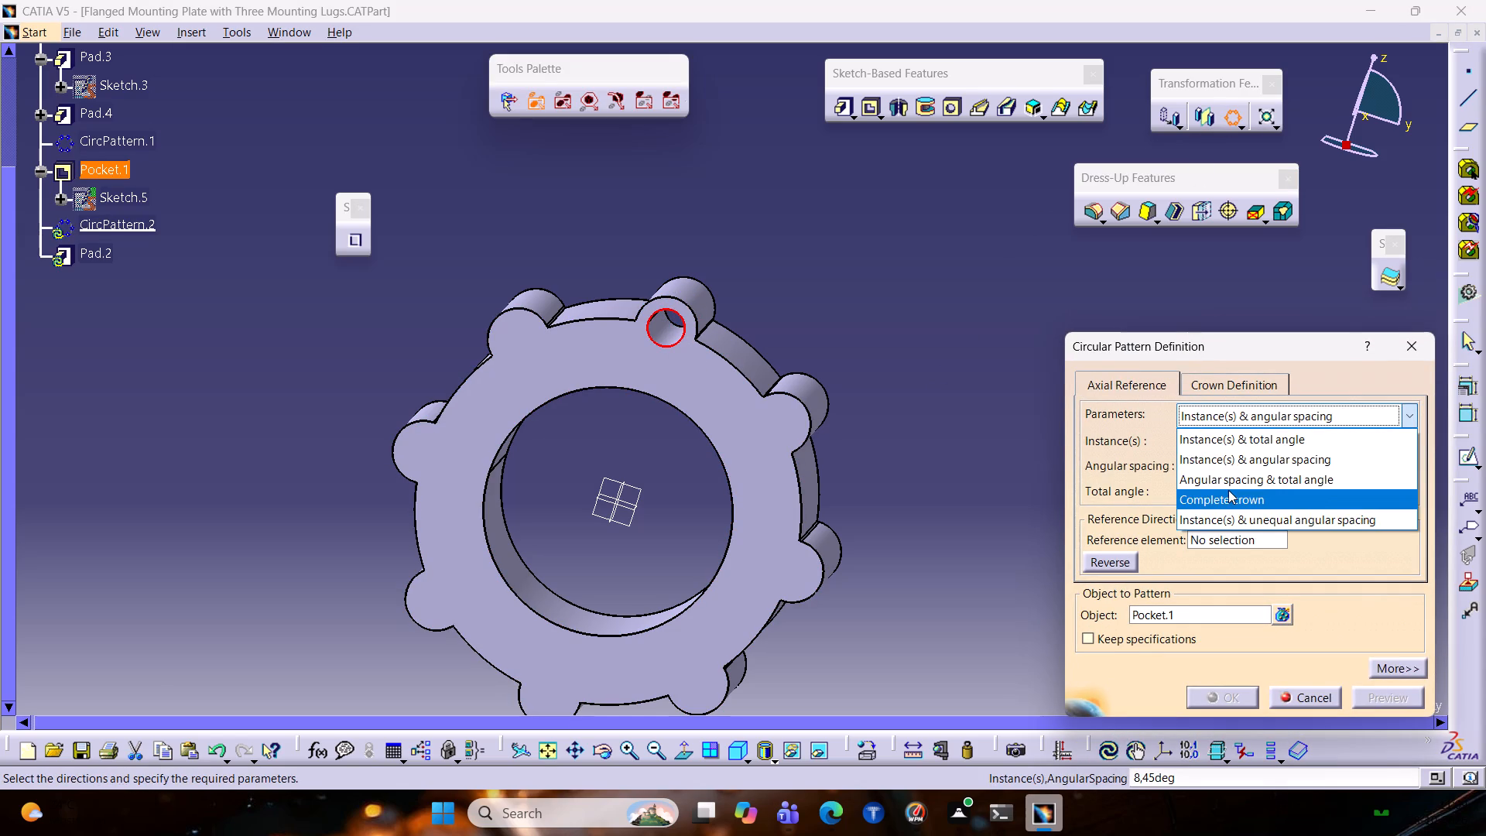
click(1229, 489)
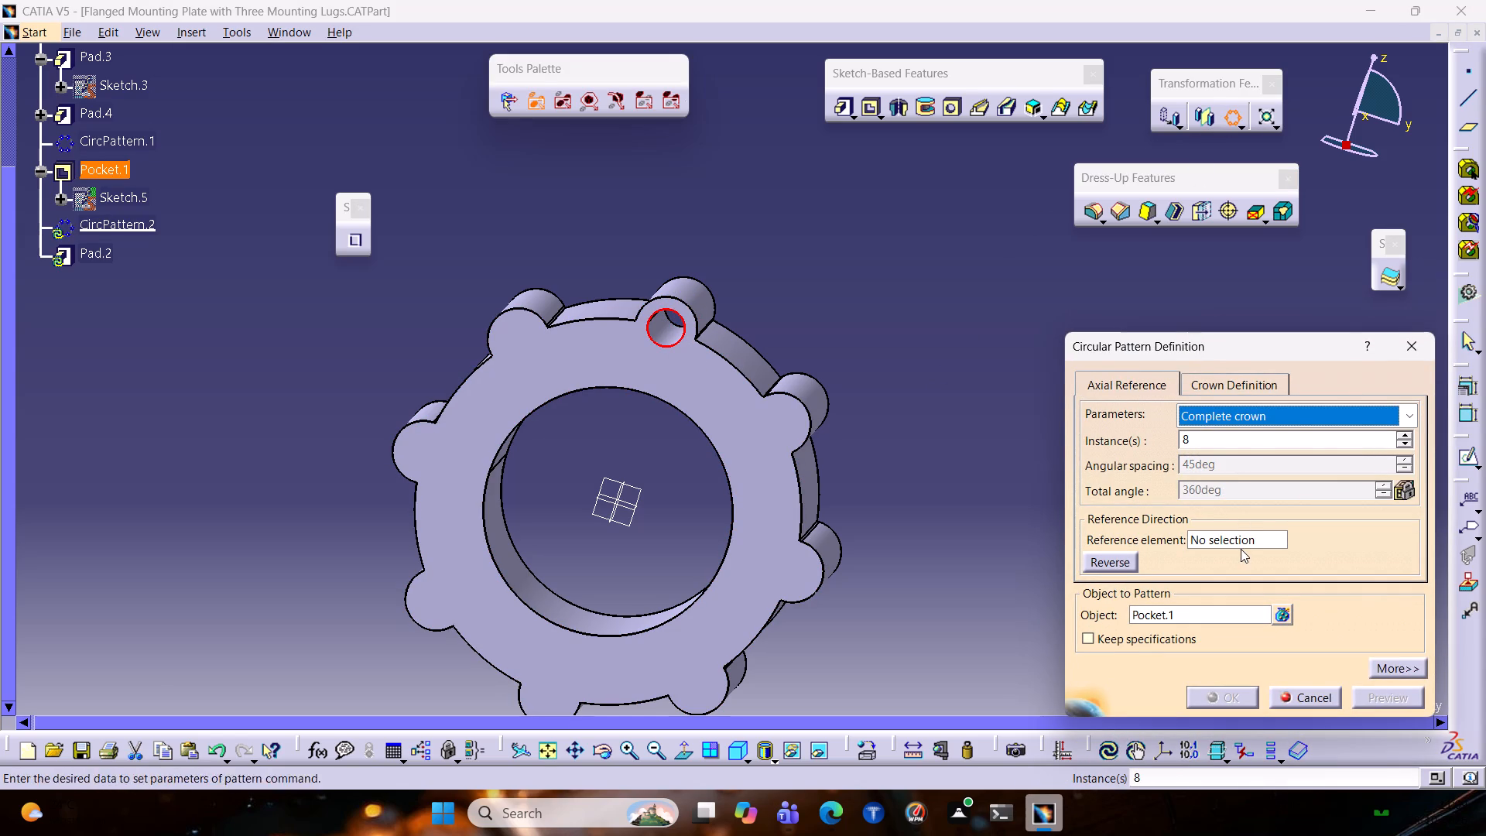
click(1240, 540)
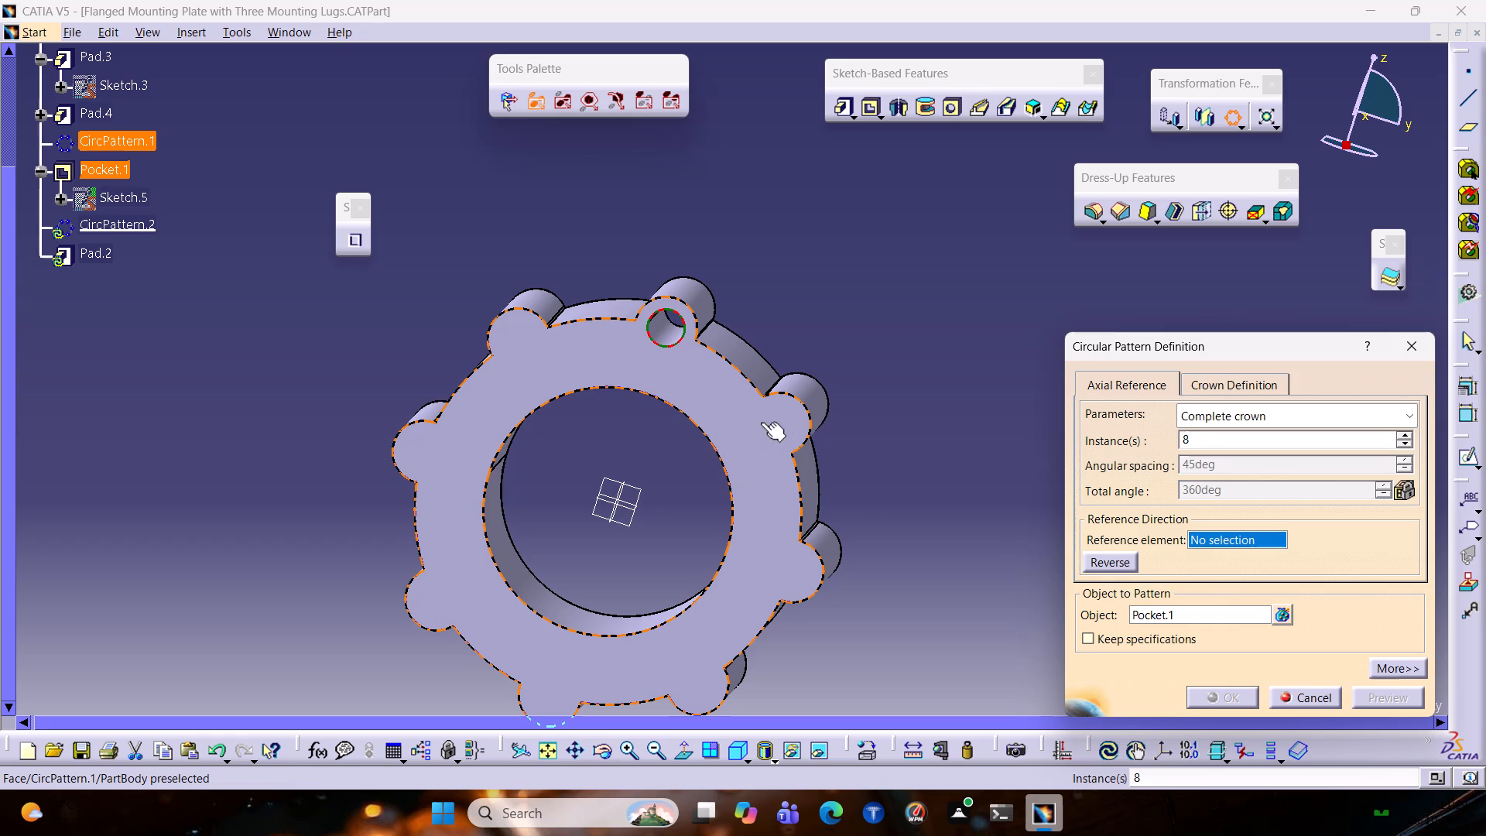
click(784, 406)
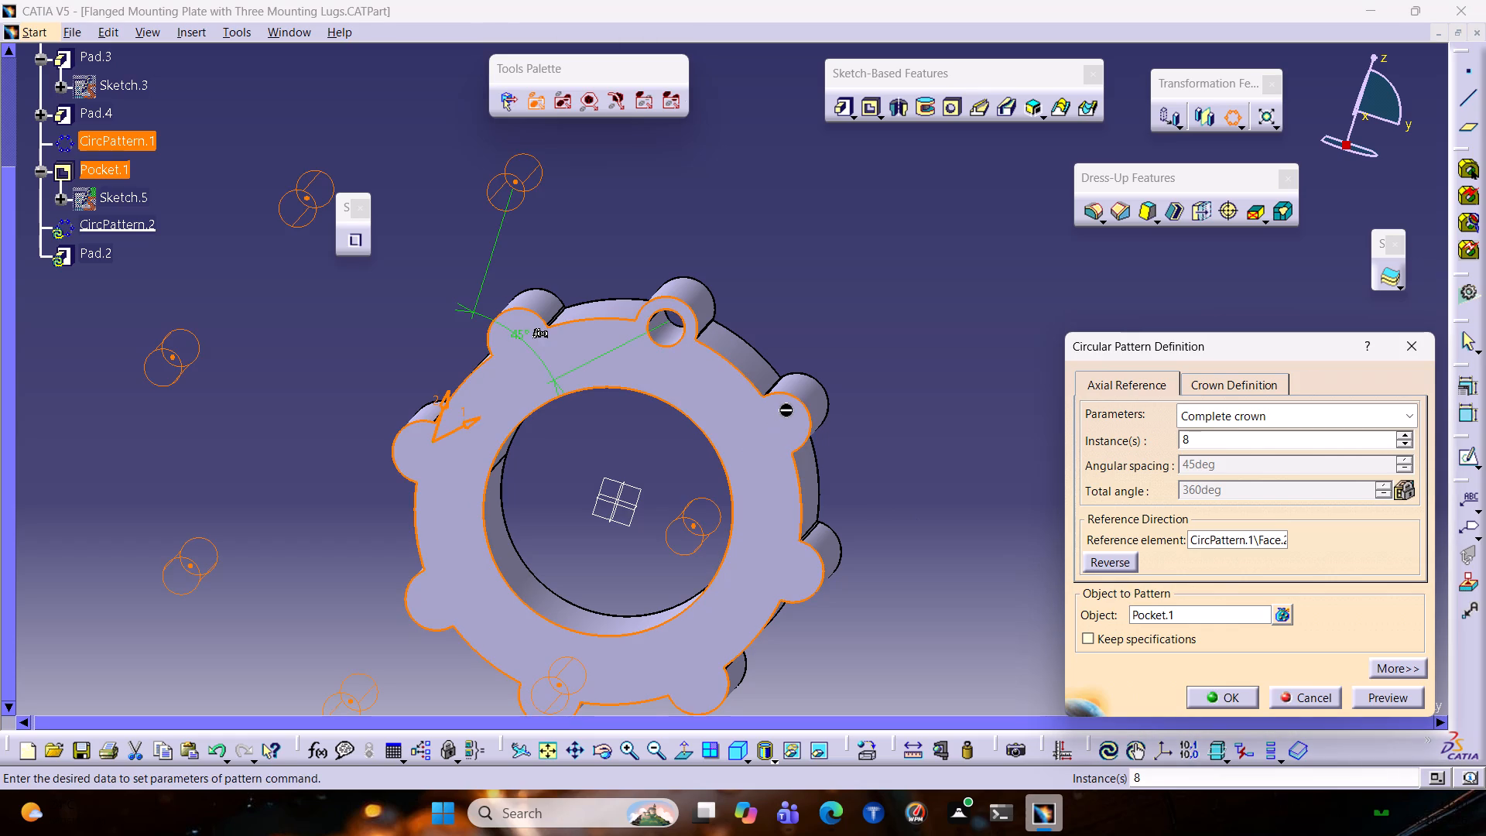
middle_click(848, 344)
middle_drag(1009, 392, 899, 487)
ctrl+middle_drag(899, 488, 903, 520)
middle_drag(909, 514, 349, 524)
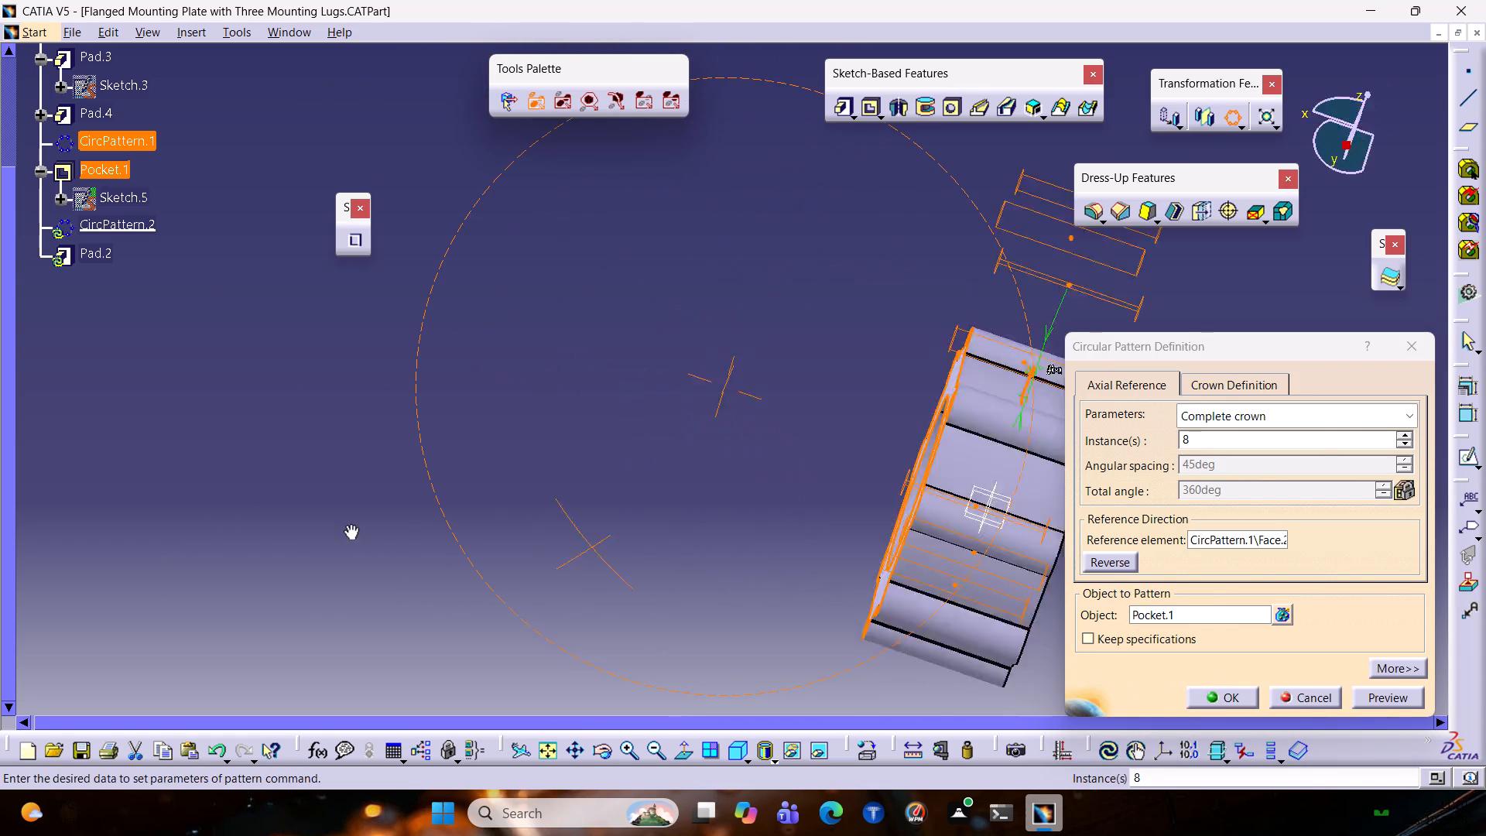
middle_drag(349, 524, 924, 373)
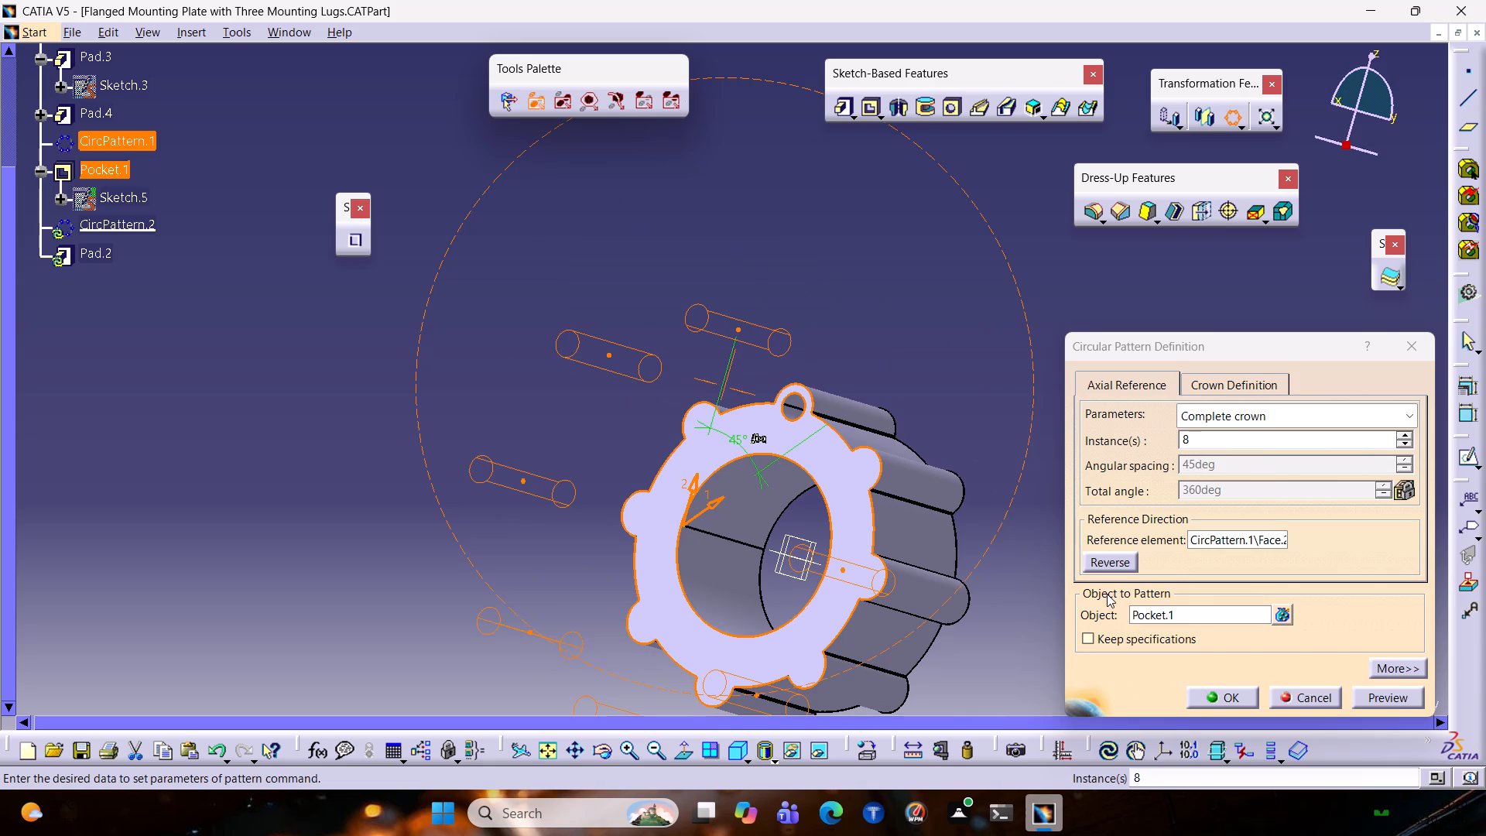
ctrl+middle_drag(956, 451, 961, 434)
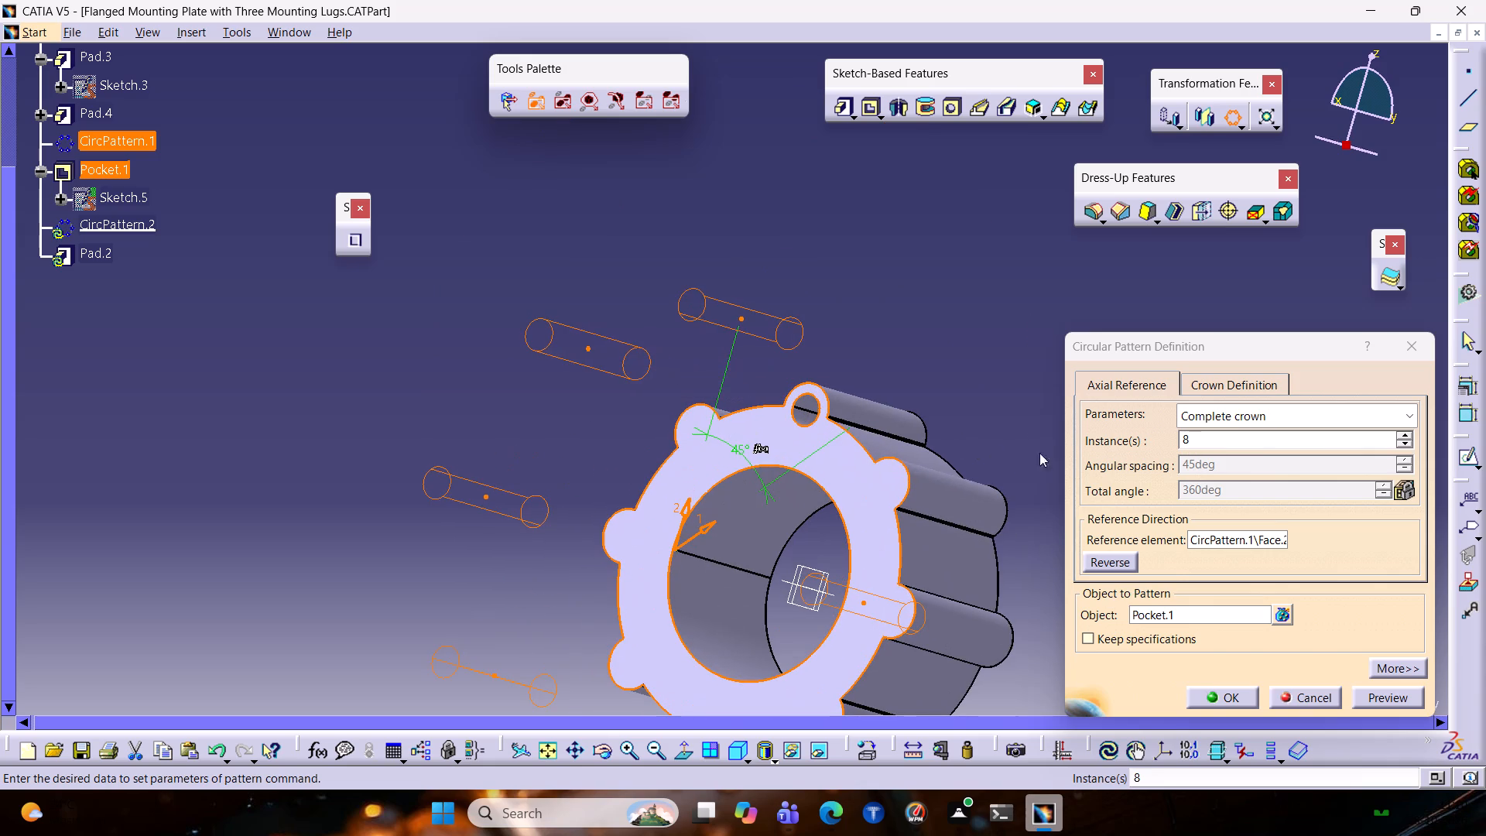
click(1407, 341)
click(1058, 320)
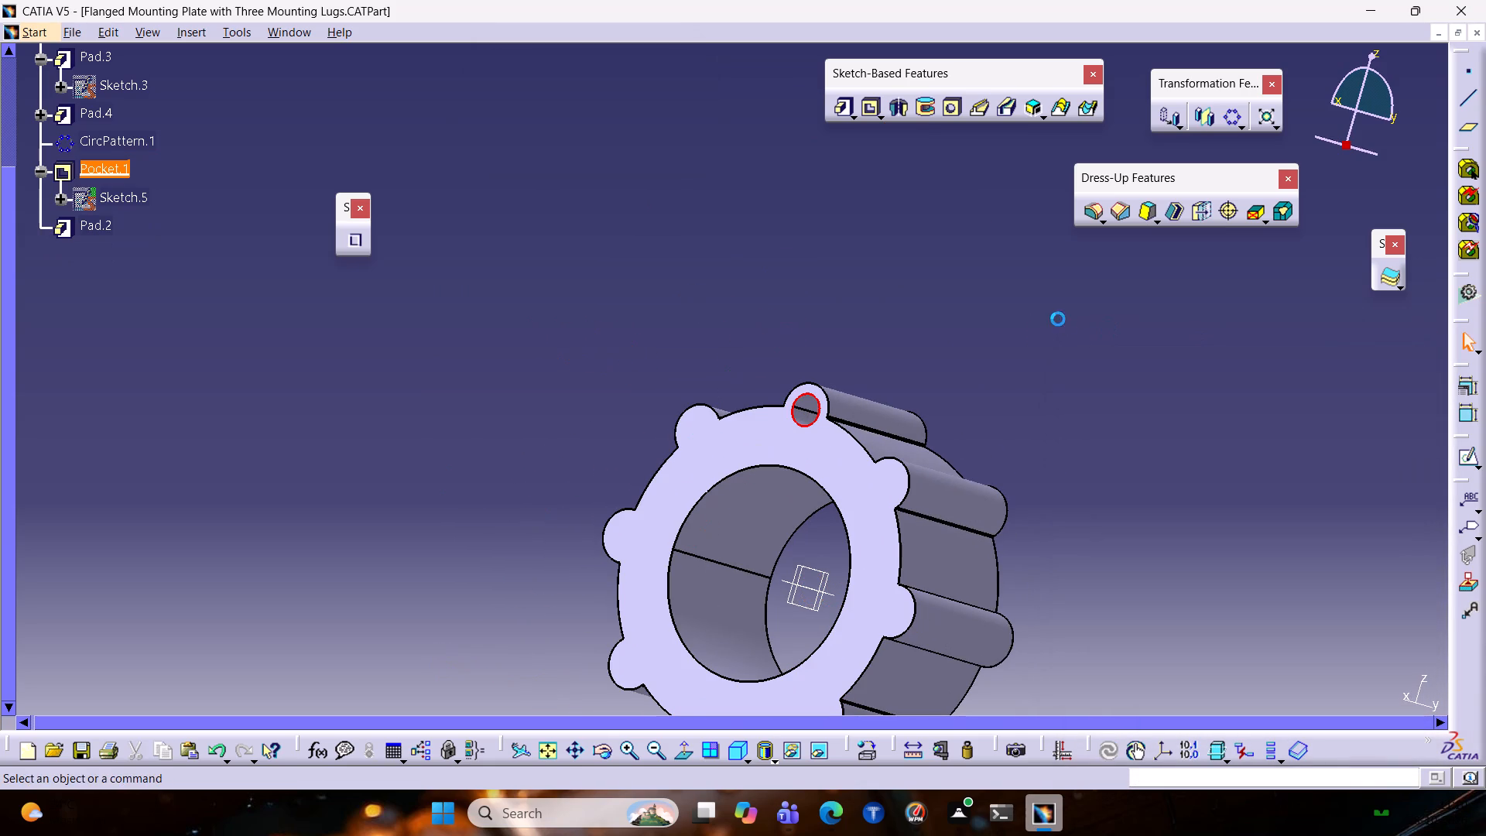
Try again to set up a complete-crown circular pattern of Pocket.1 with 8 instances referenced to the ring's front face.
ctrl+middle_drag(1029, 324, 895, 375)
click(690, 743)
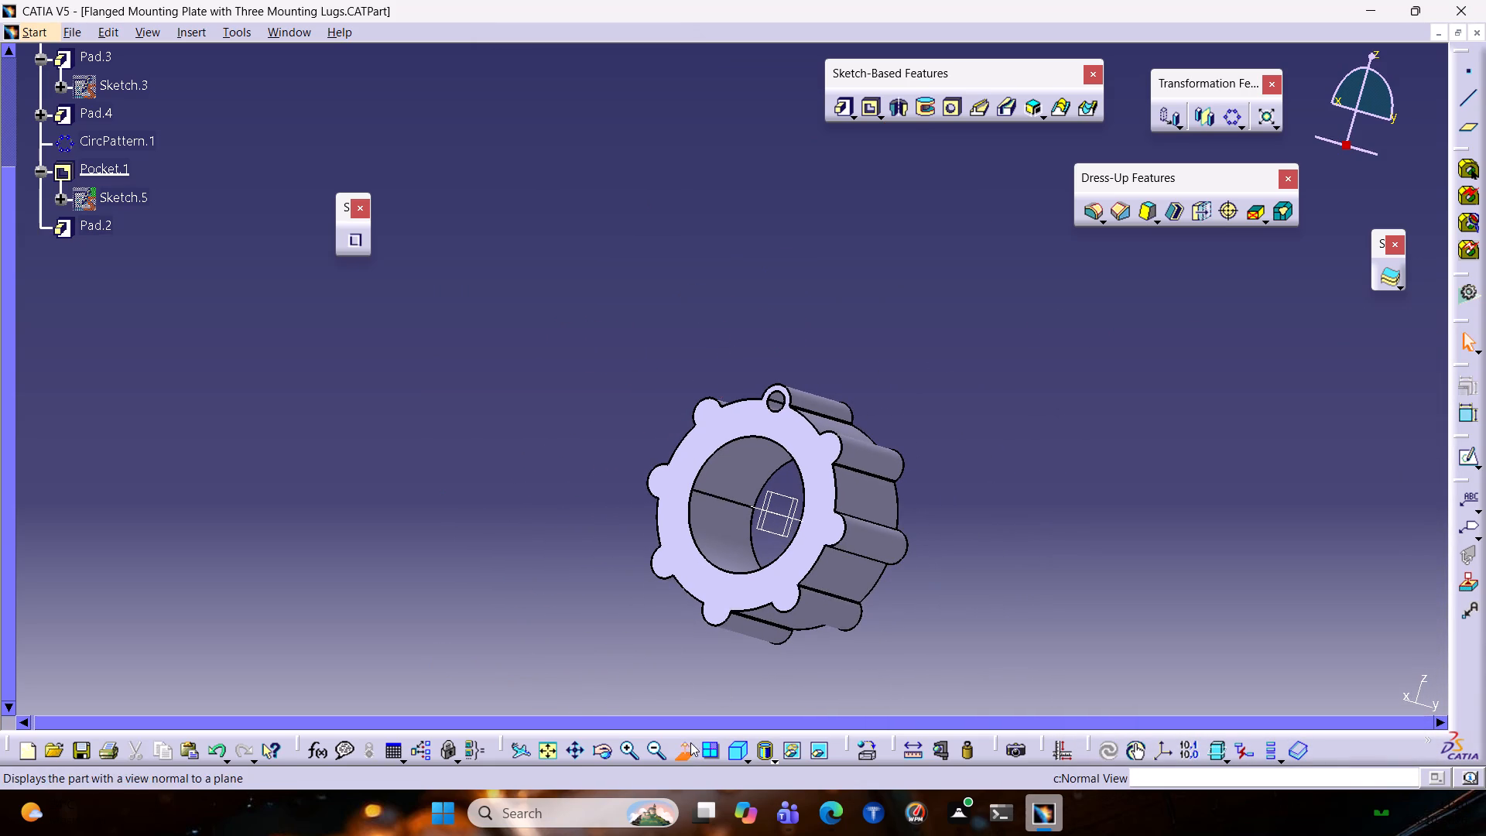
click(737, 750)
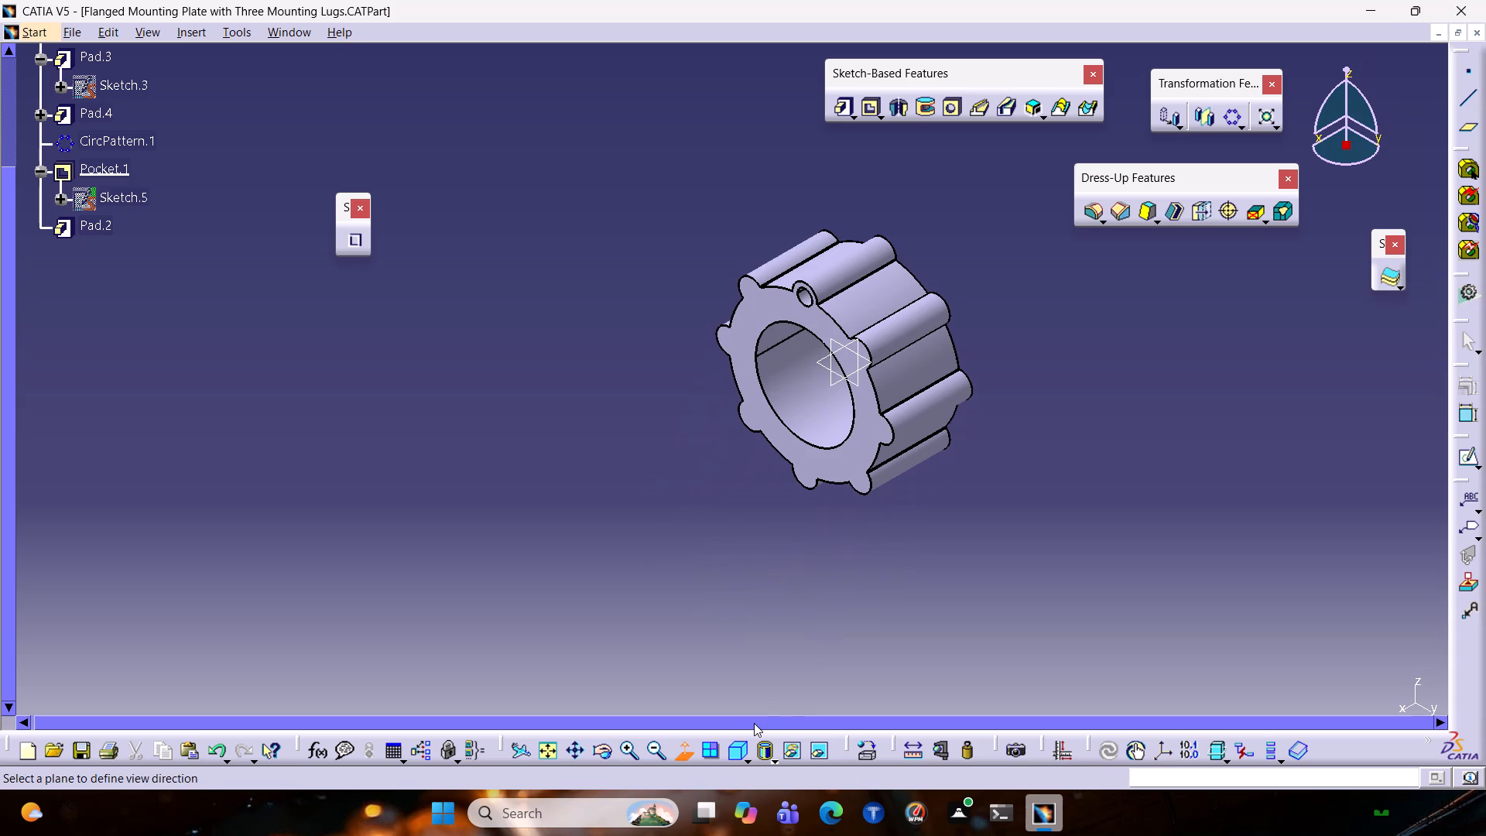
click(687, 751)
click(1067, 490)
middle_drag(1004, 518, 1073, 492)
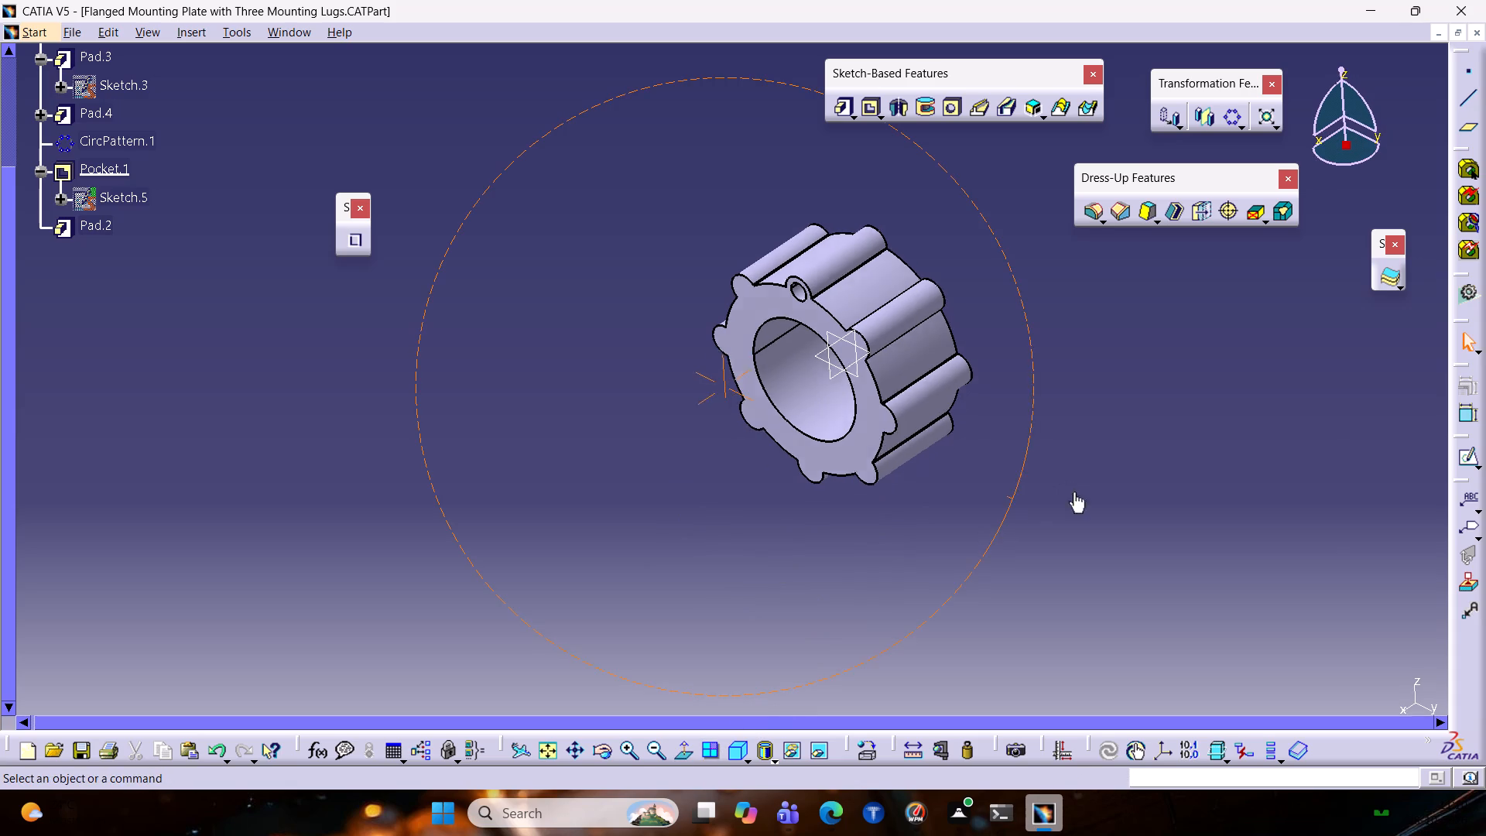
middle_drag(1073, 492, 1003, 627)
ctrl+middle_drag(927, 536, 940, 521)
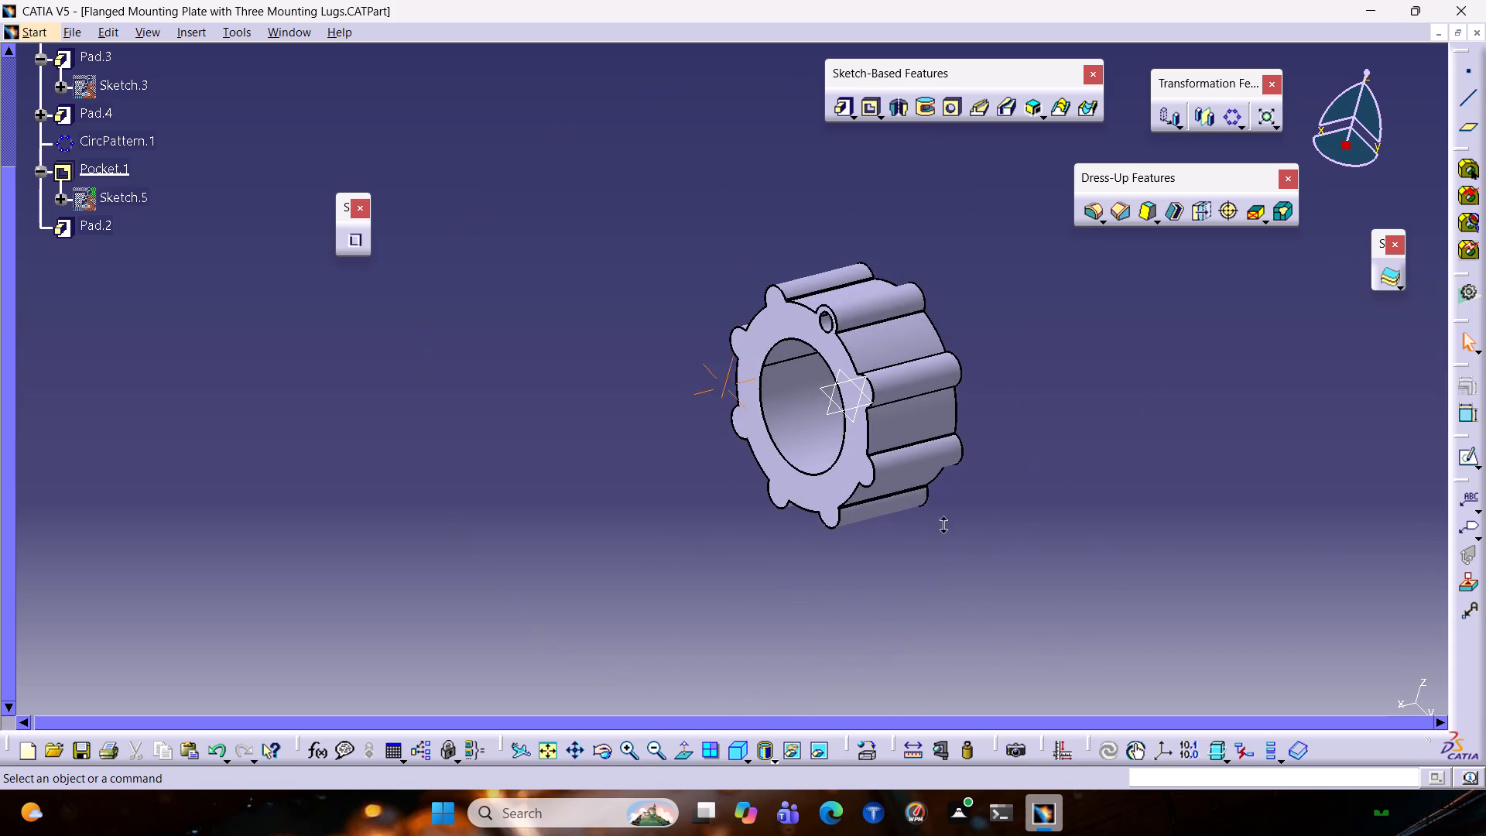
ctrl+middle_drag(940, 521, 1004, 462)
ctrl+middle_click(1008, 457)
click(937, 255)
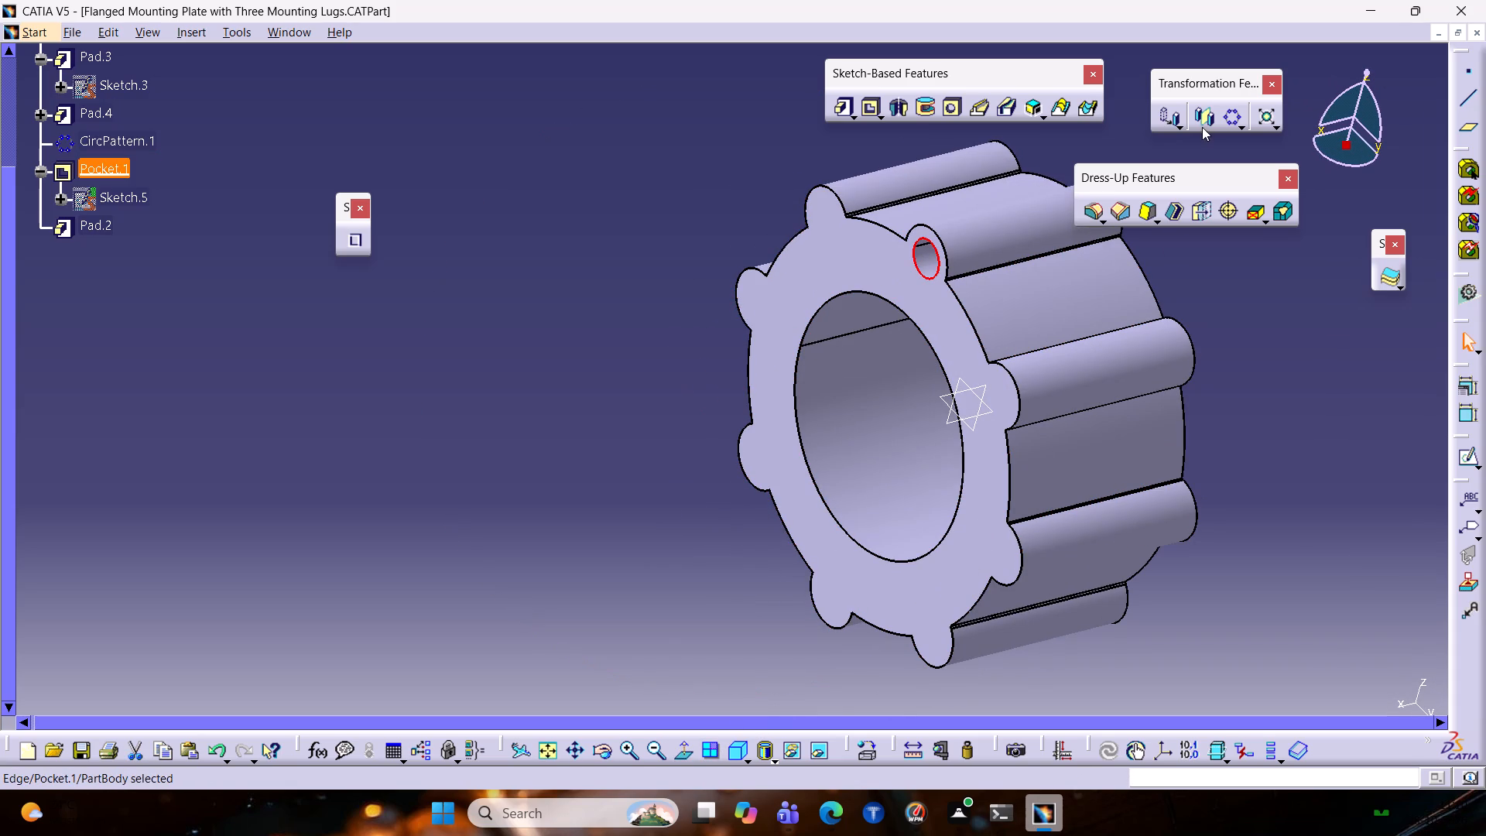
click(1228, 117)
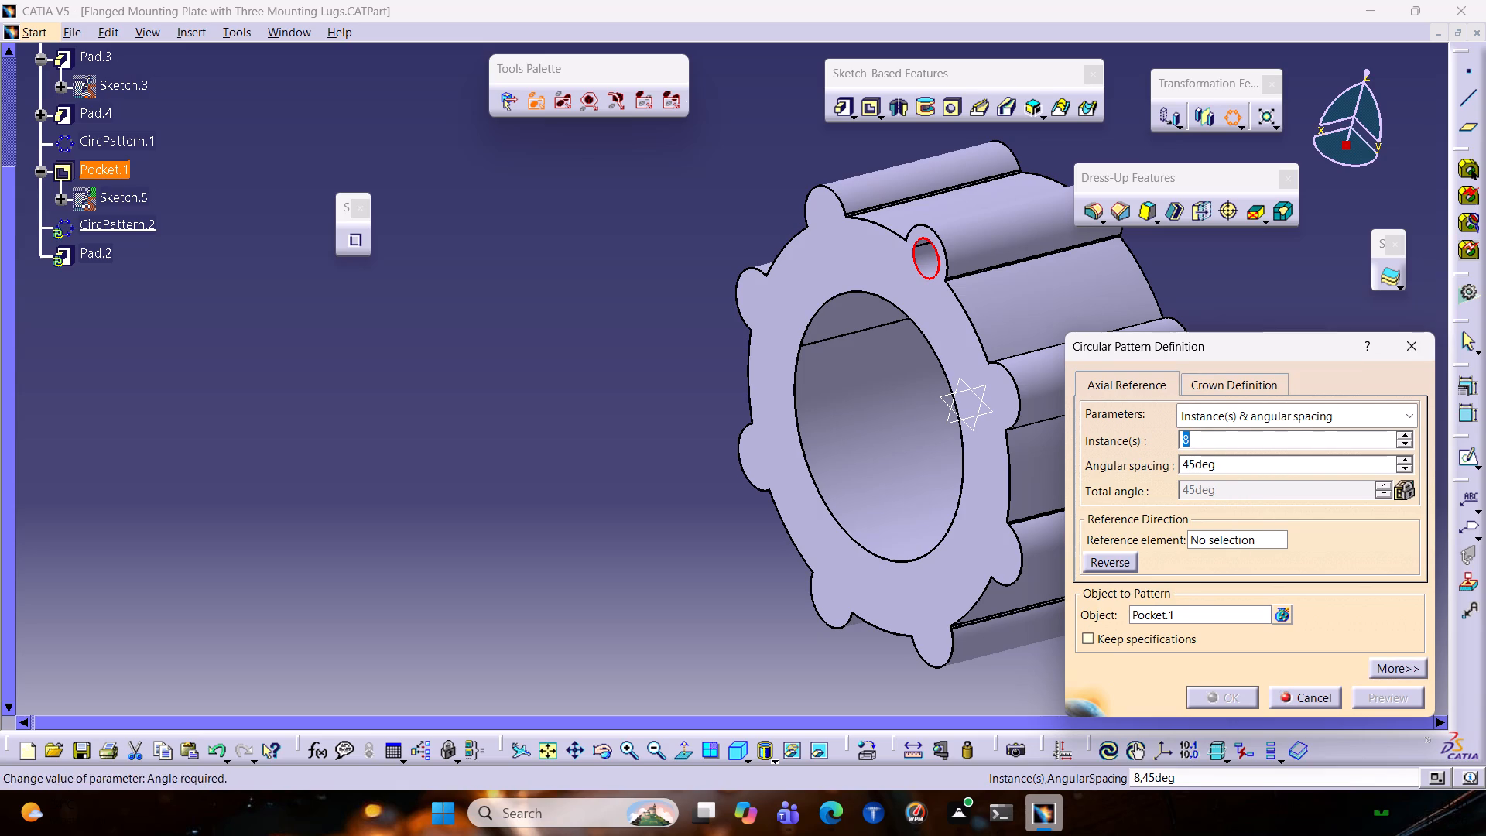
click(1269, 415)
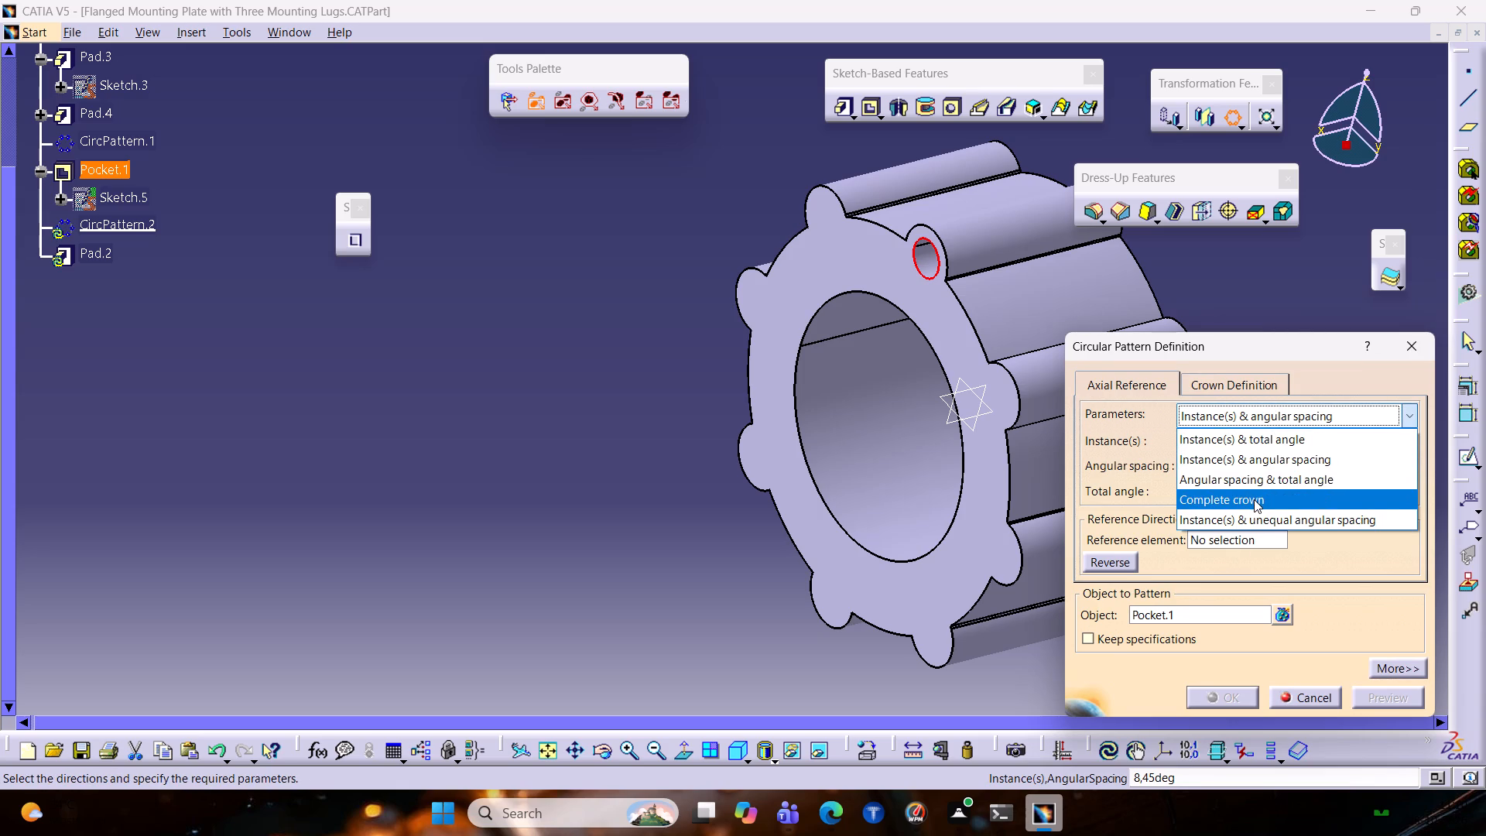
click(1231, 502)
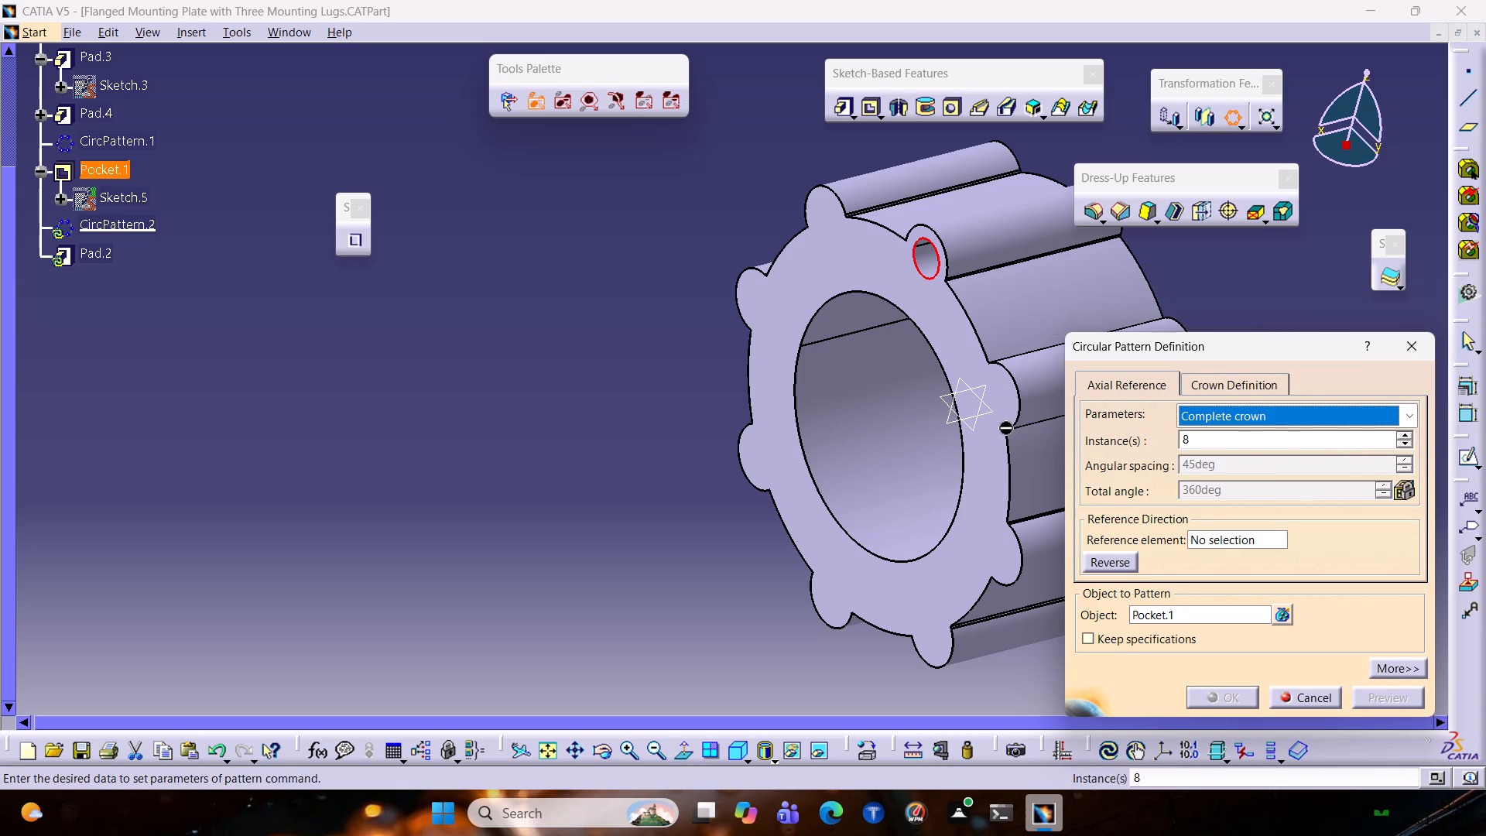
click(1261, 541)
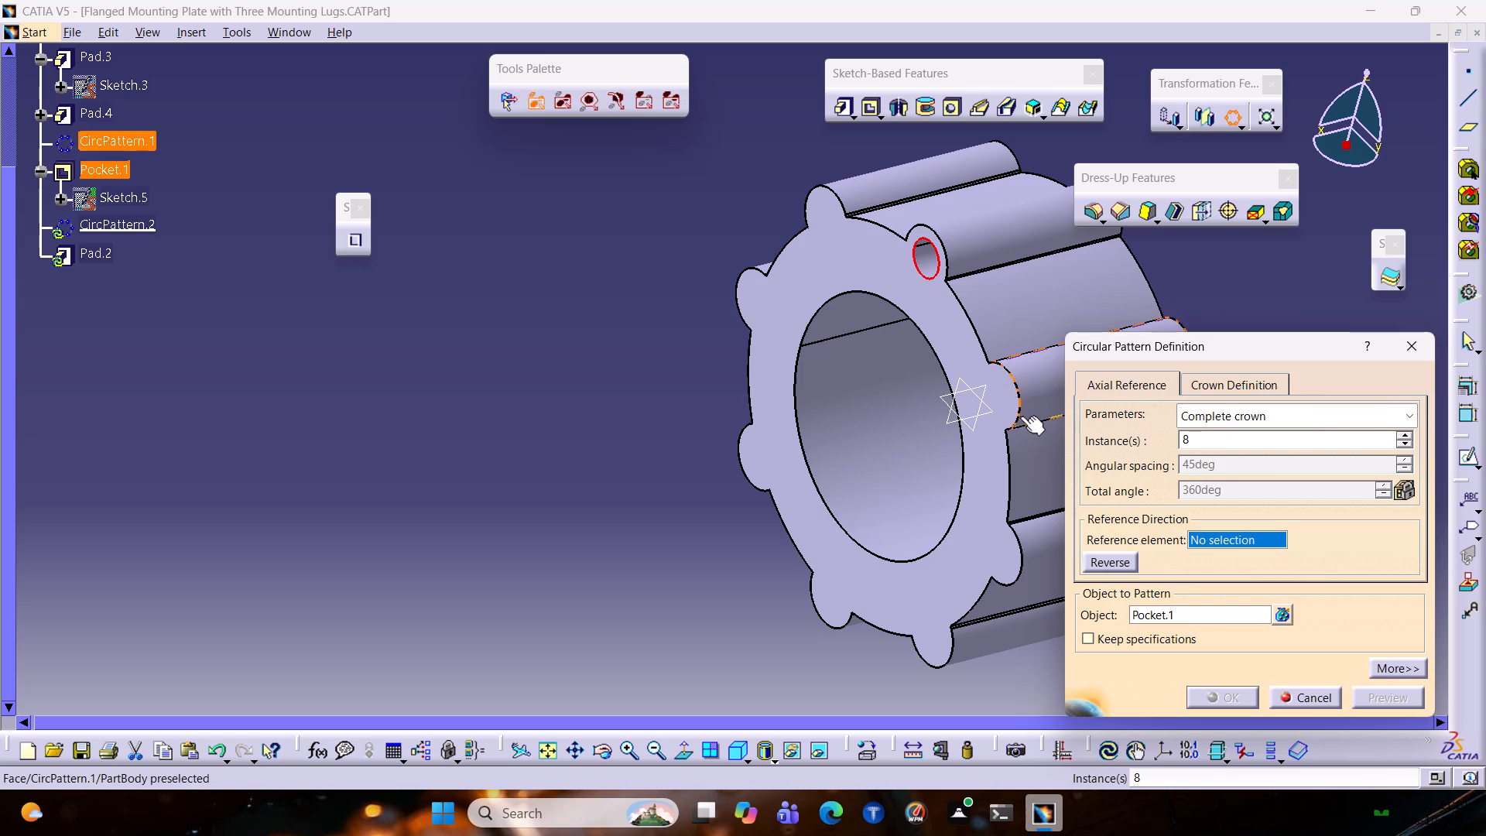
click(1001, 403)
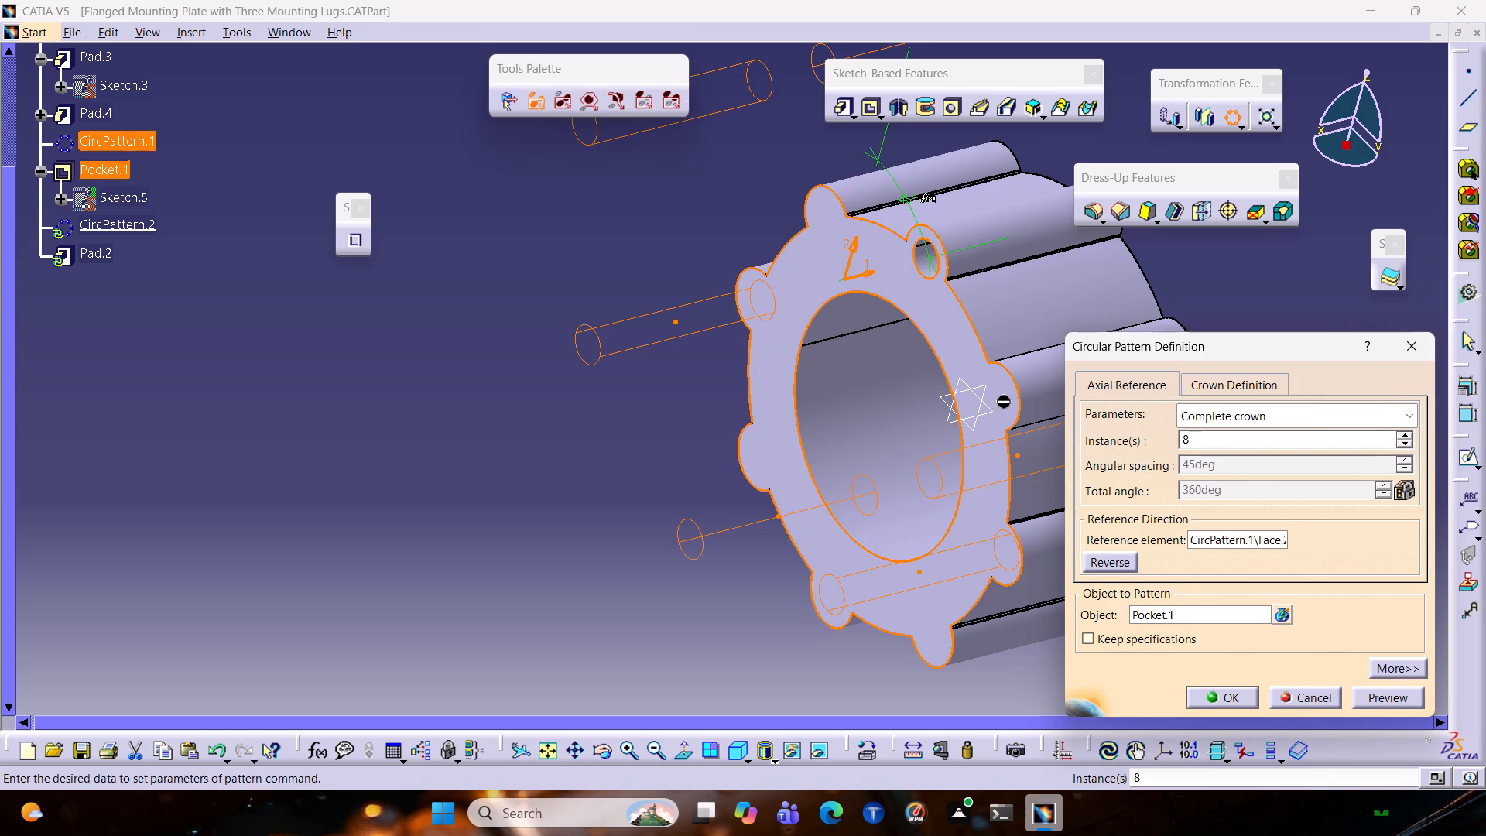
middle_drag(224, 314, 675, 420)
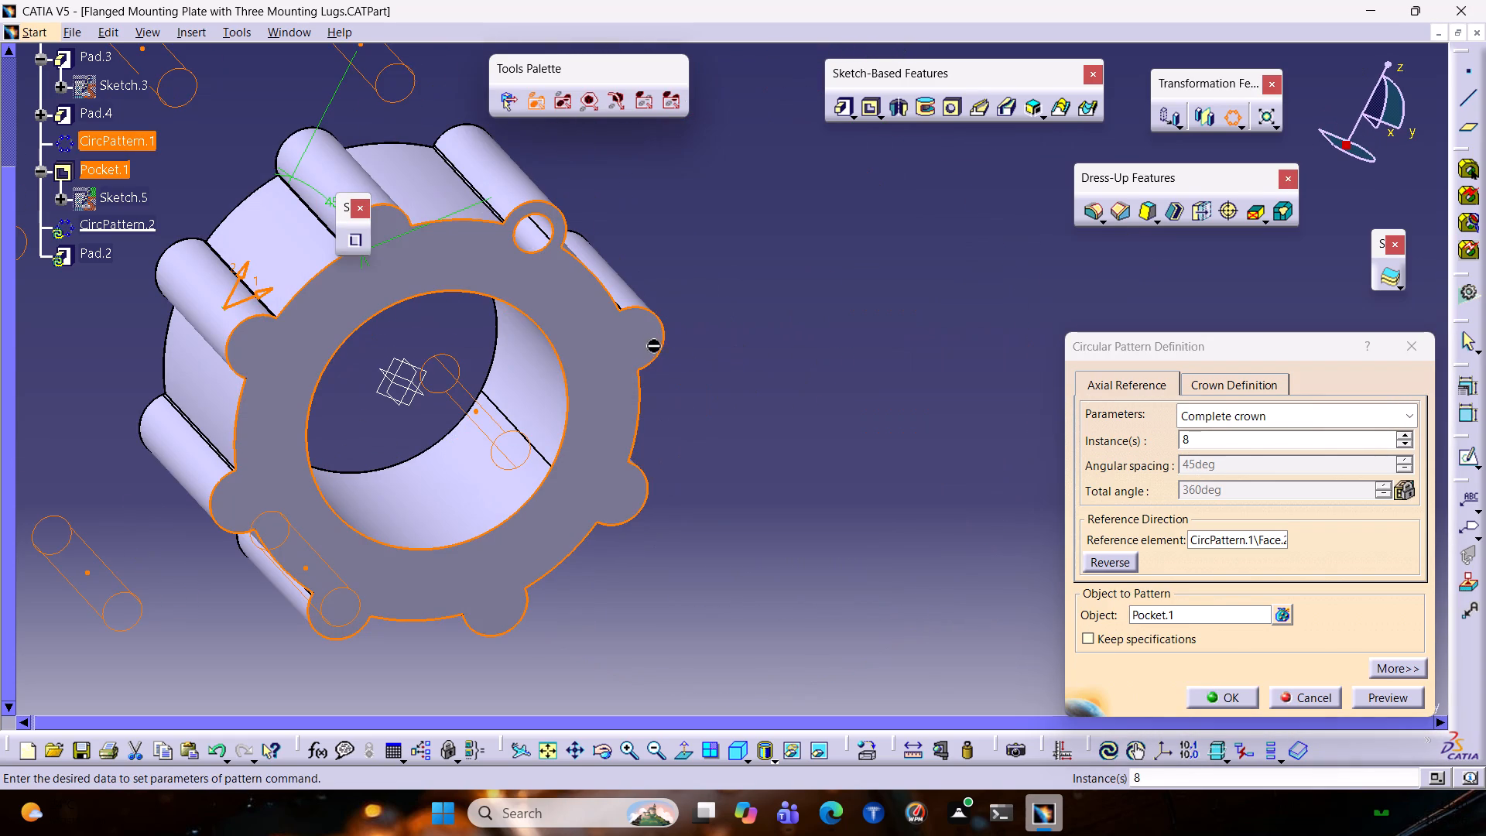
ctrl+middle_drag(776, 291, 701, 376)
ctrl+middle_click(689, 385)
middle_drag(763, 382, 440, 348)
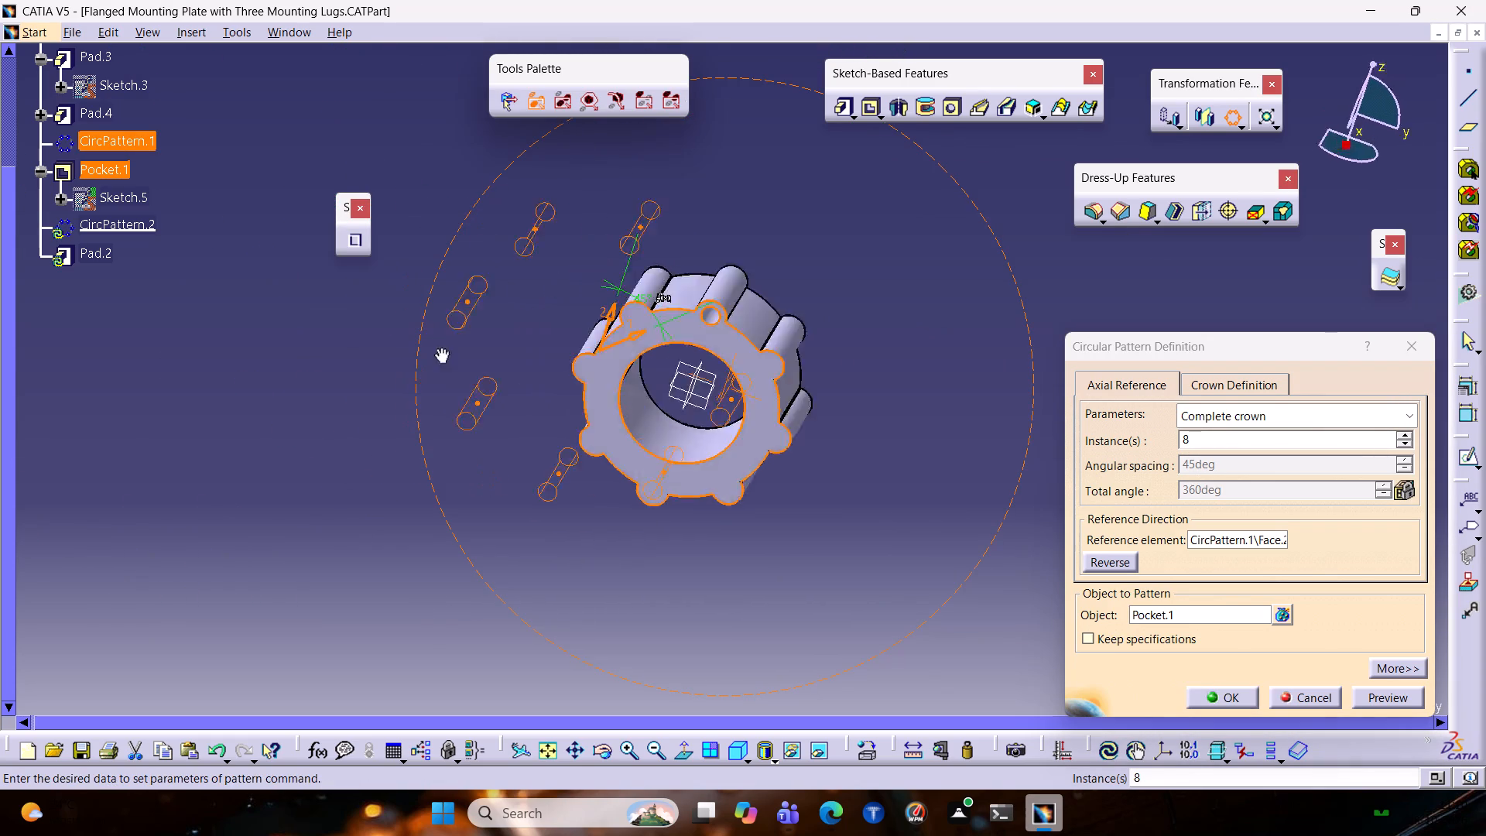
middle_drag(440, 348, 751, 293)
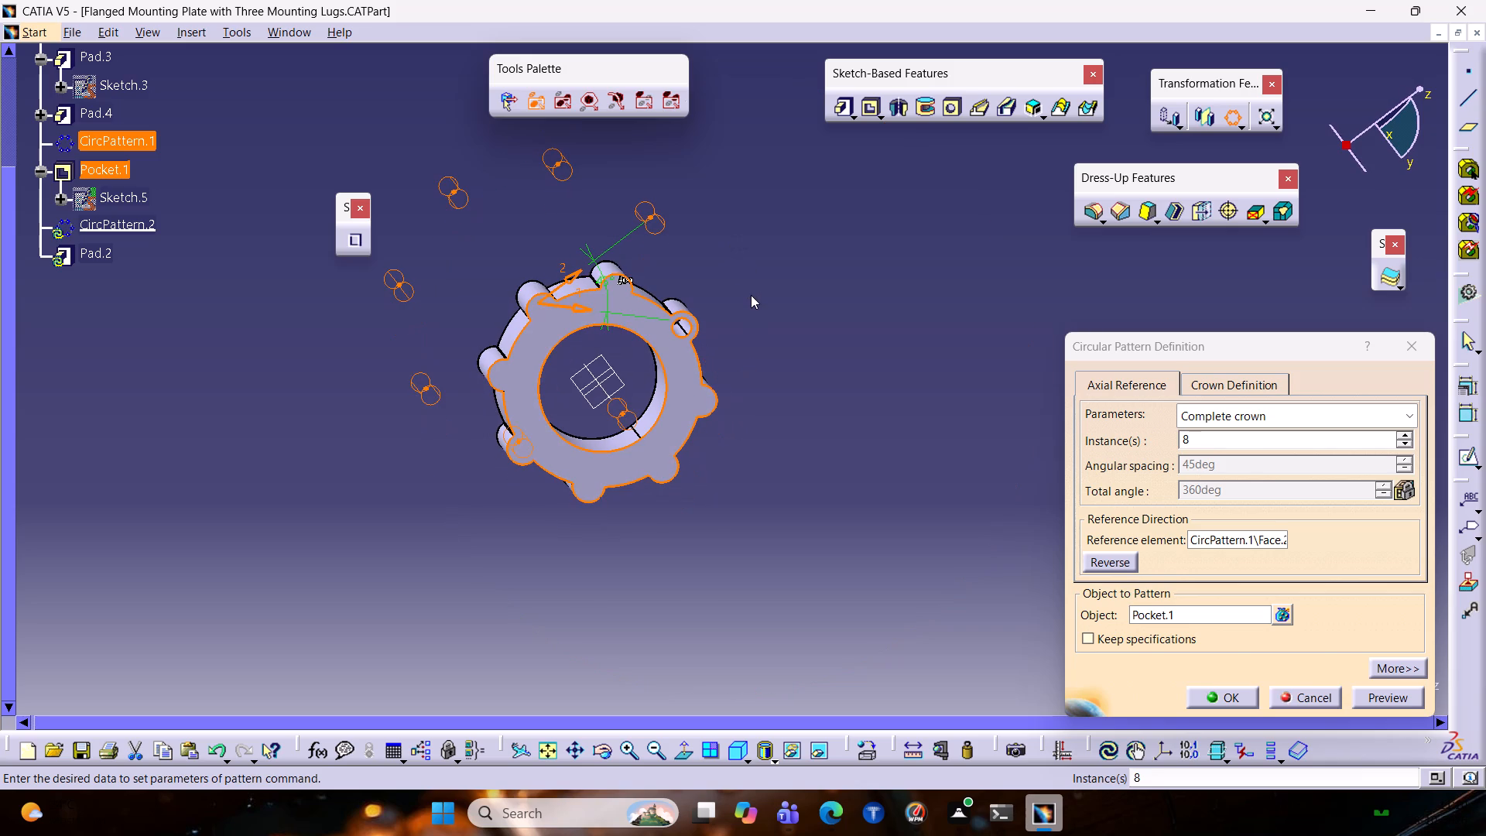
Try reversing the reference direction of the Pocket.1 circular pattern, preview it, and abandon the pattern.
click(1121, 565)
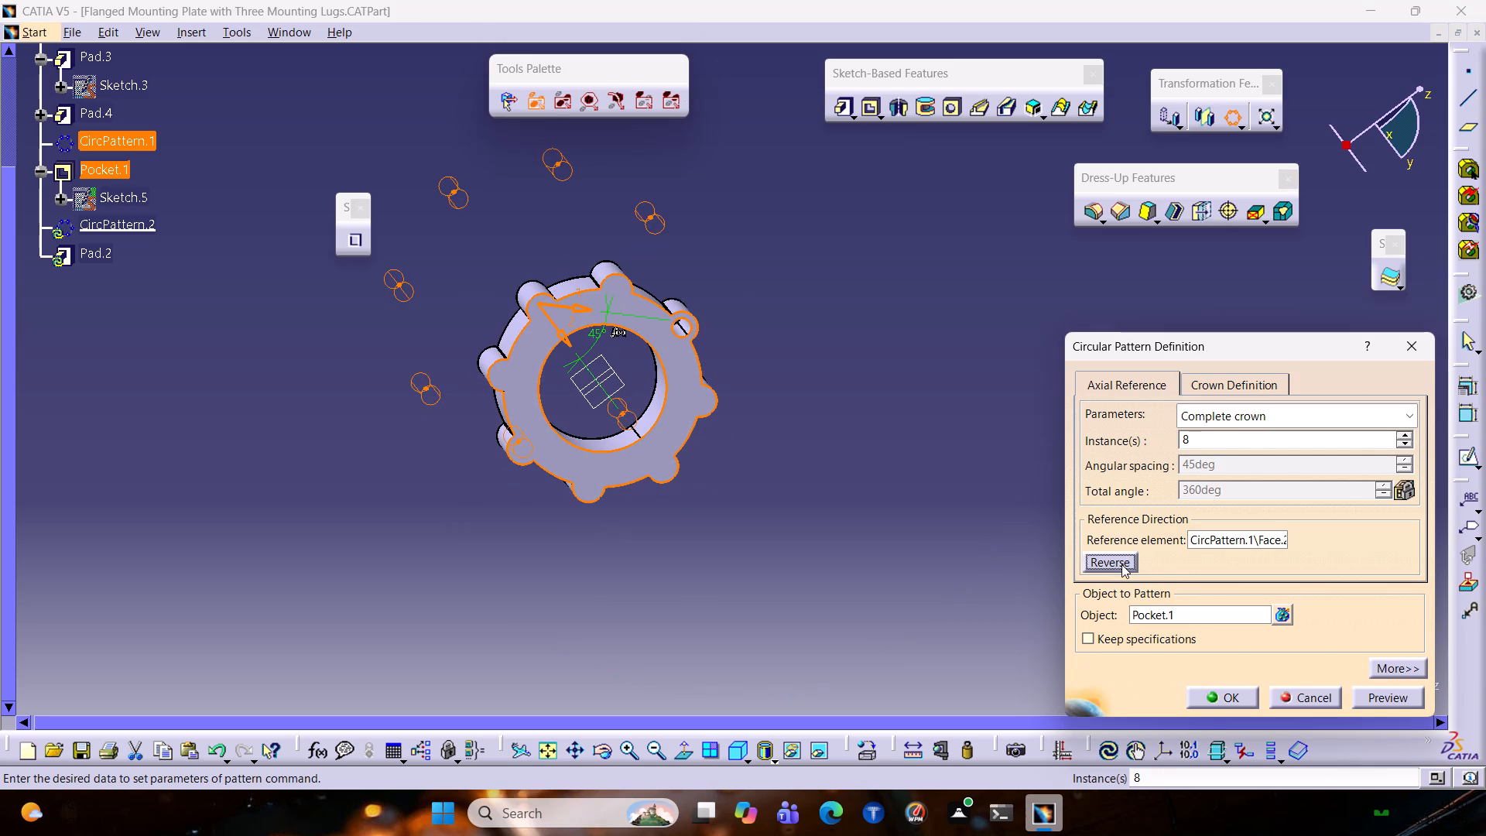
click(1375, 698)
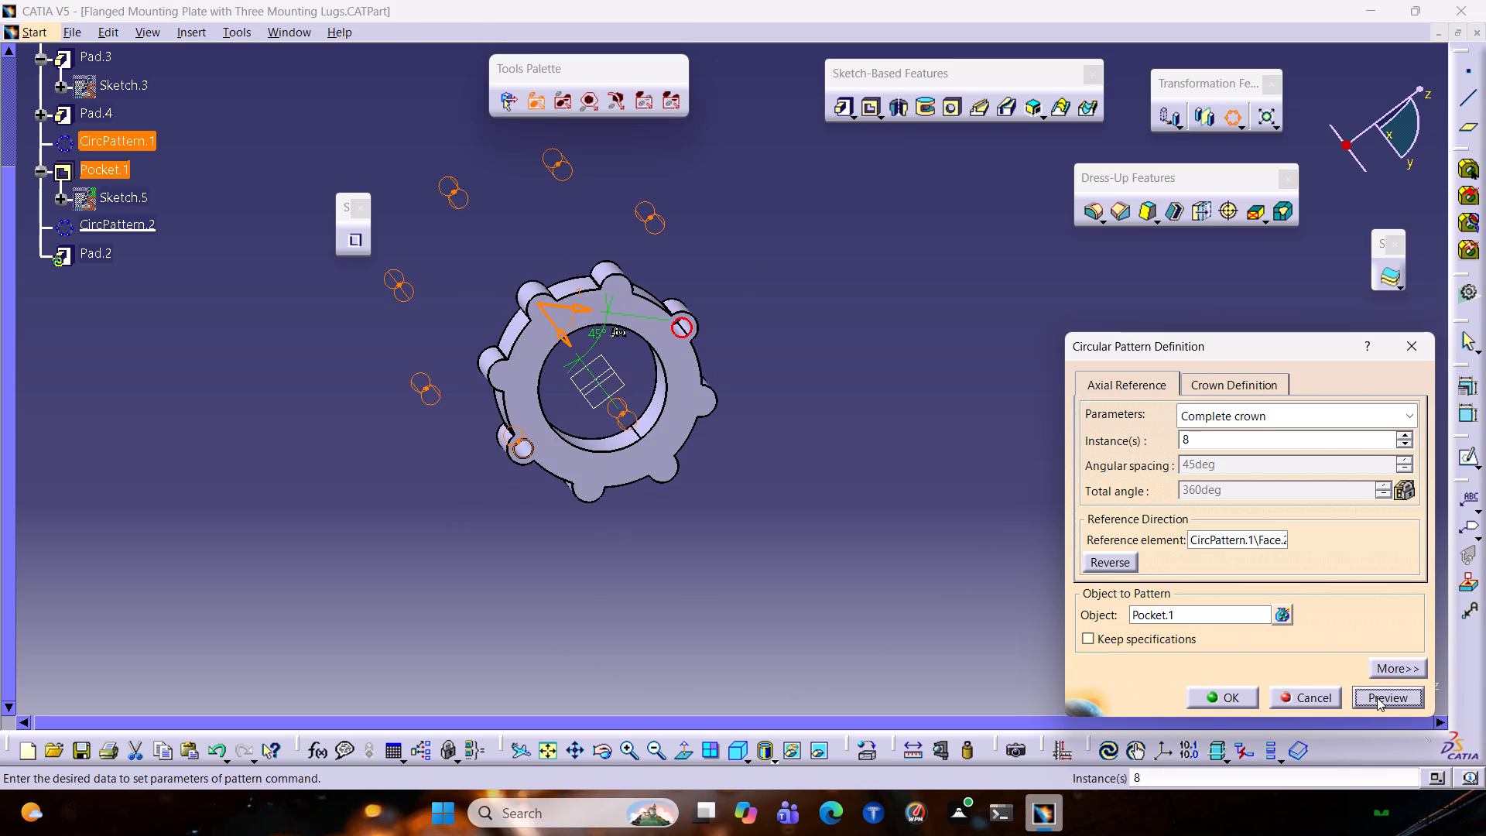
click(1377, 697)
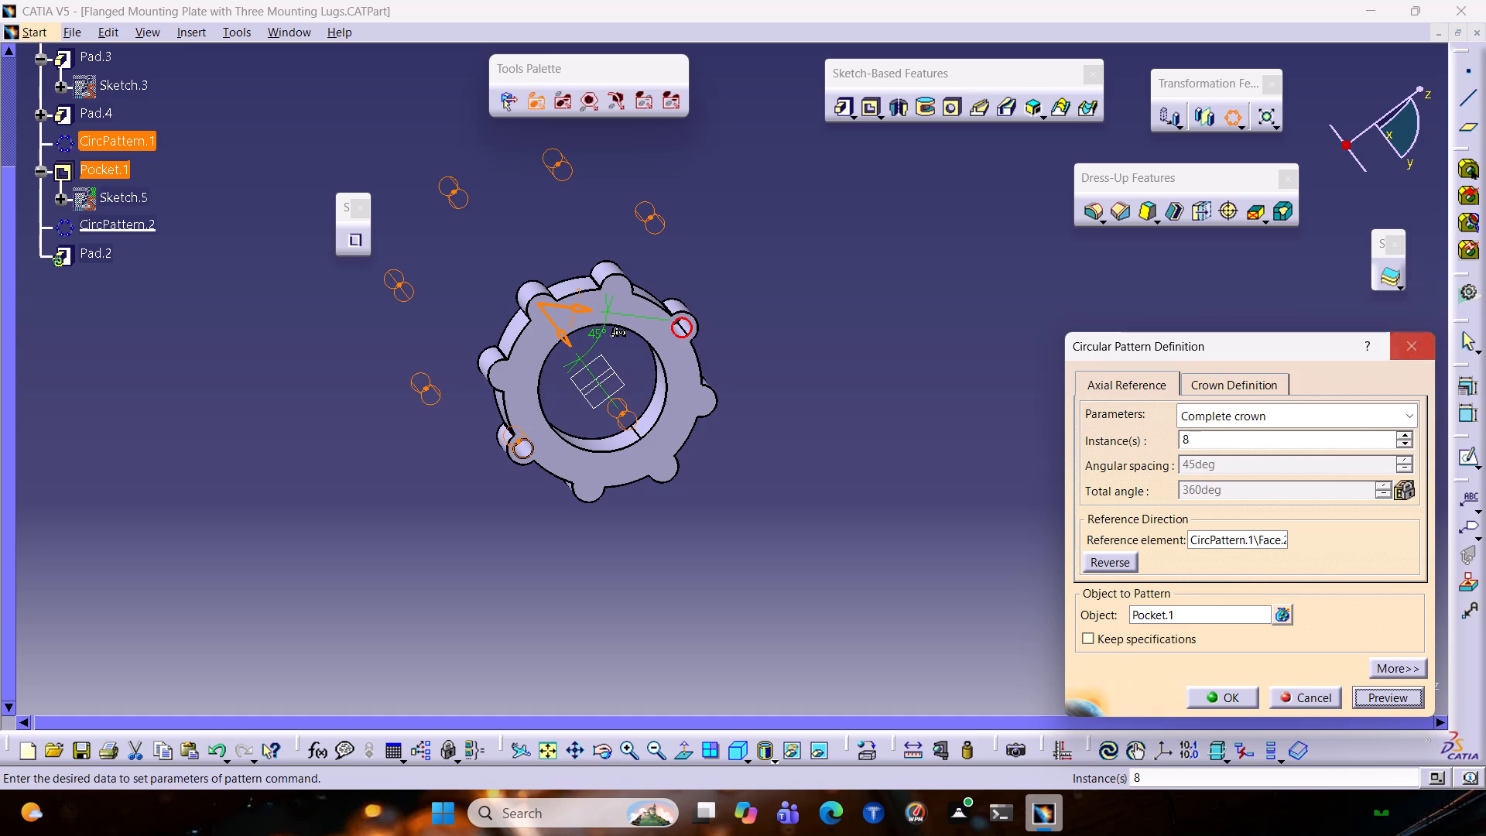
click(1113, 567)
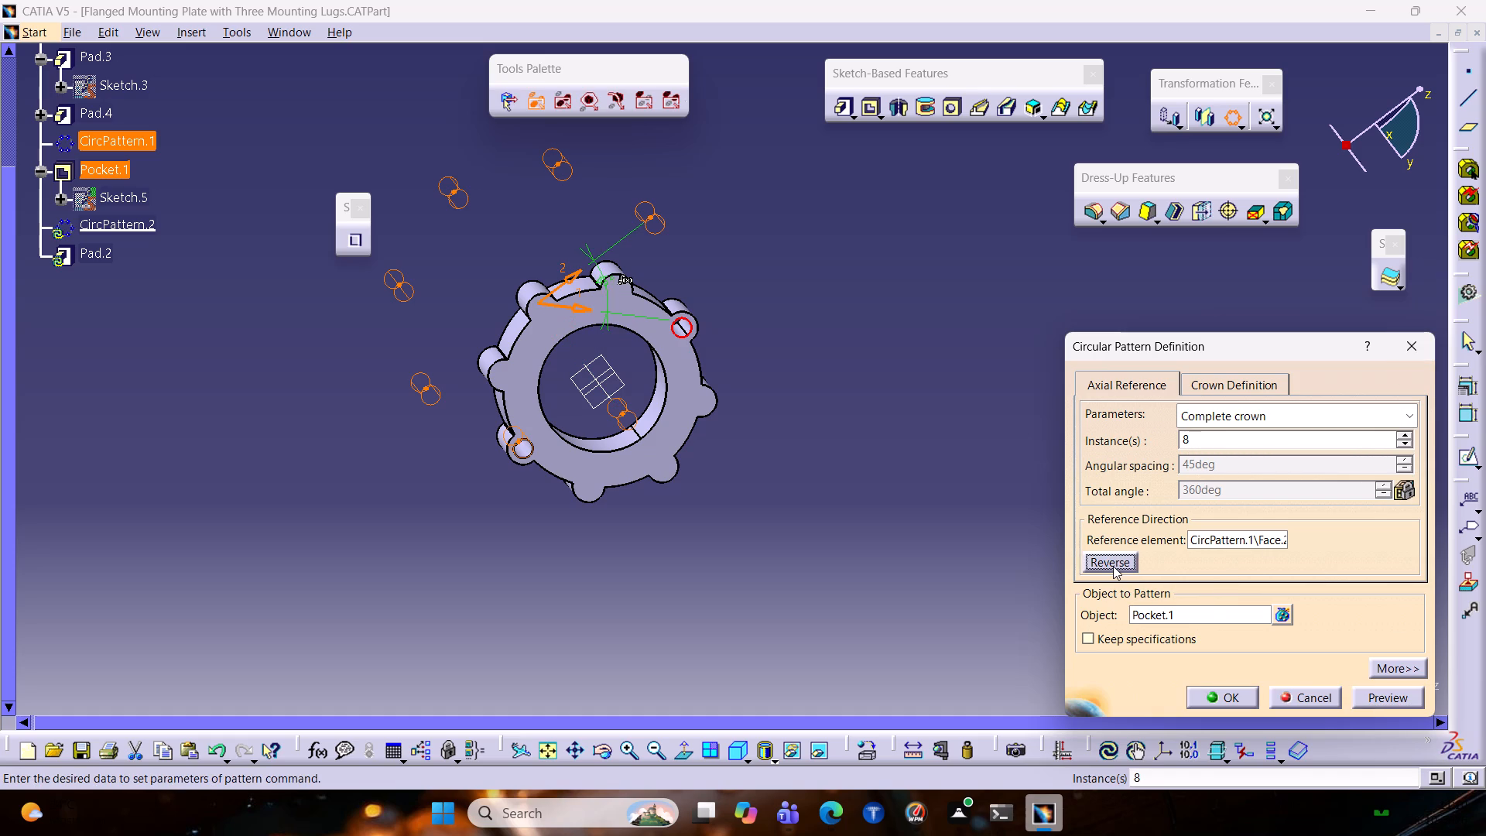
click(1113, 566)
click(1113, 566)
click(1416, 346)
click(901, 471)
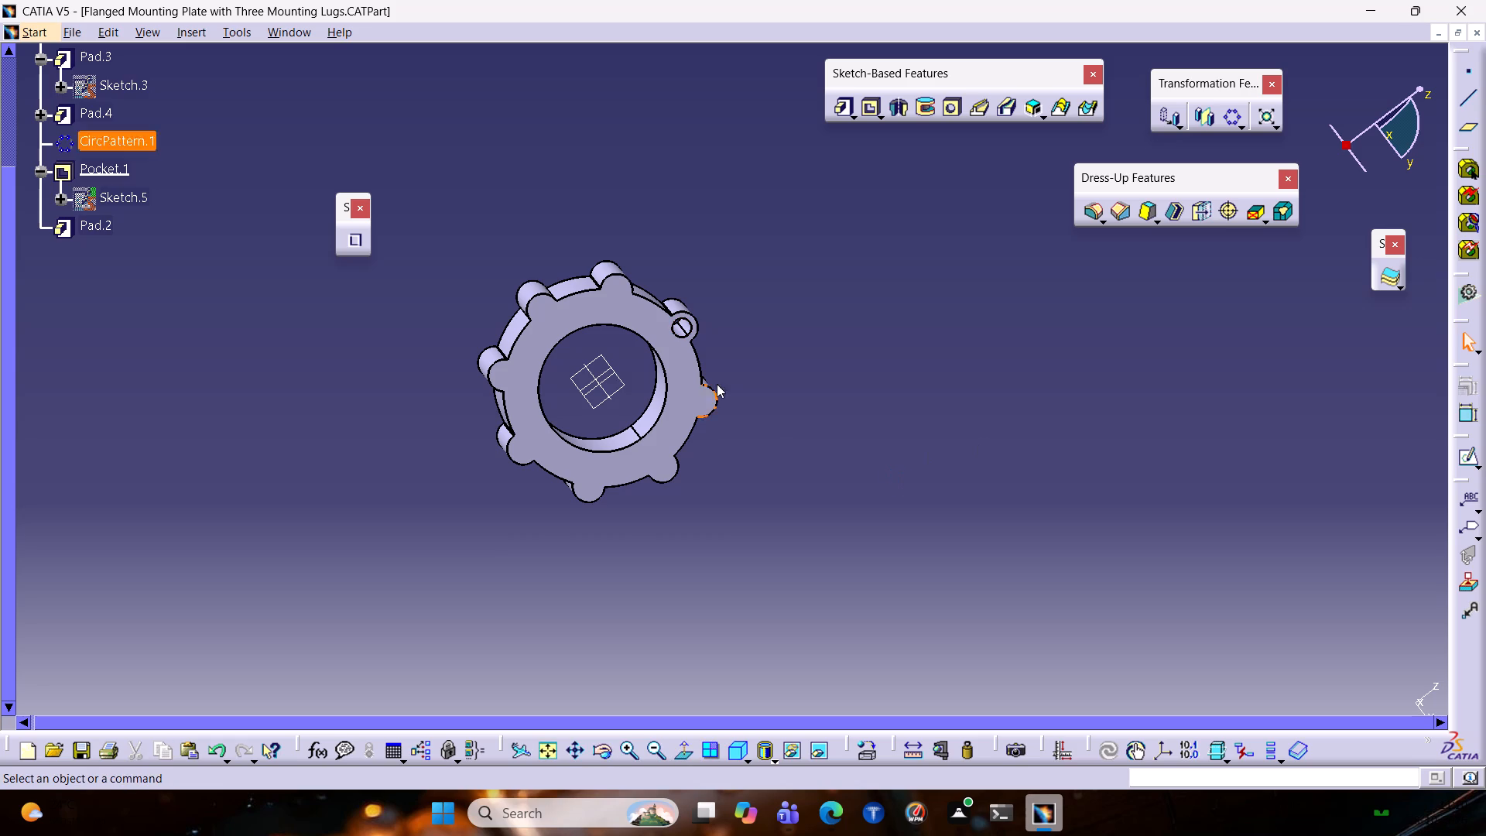
Review the definition of Pocket.1, the hole through the lug, and close it without changes.
double_click(687, 334)
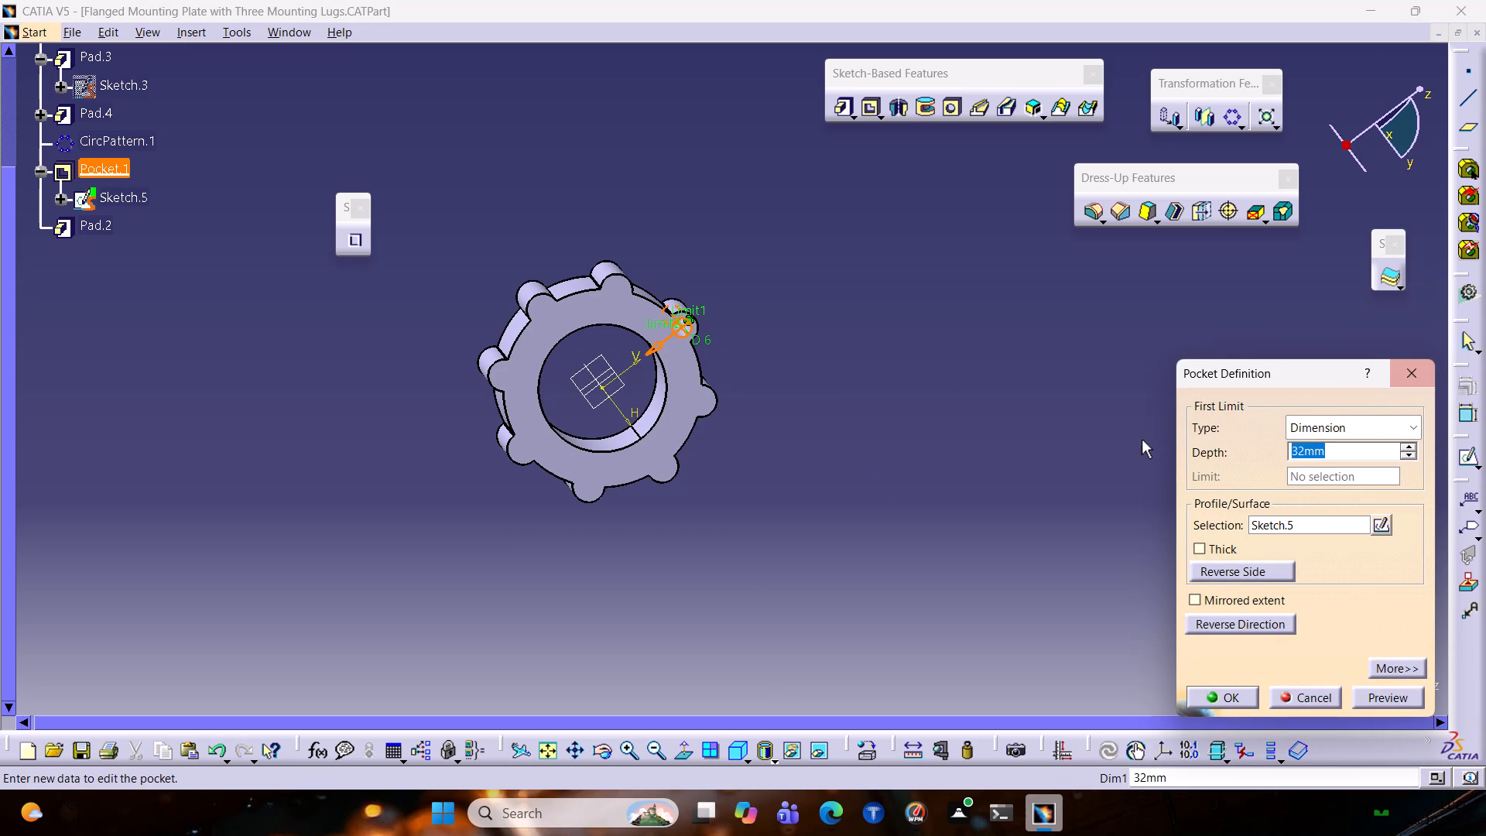
click(1399, 375)
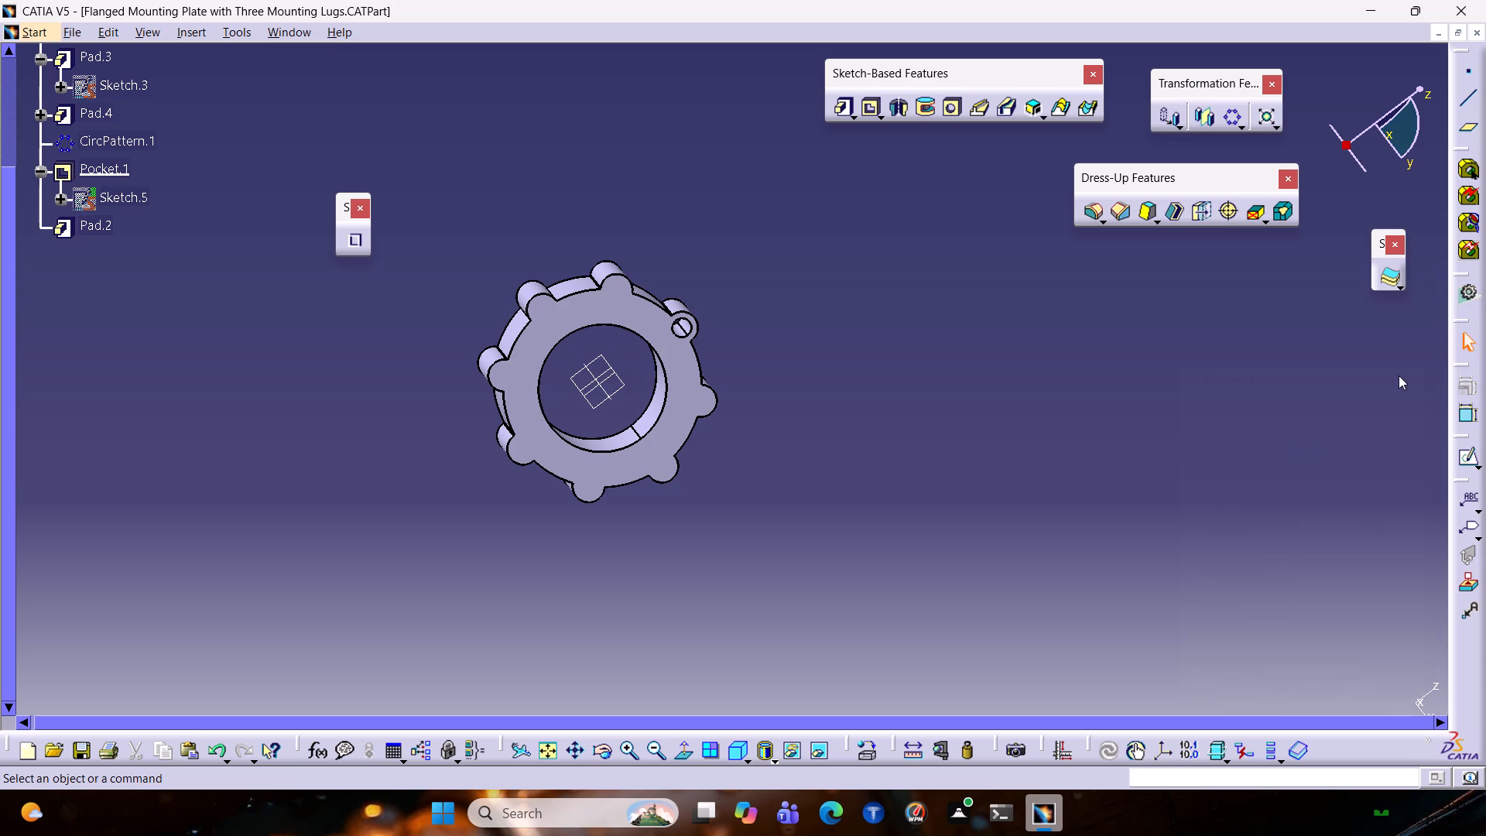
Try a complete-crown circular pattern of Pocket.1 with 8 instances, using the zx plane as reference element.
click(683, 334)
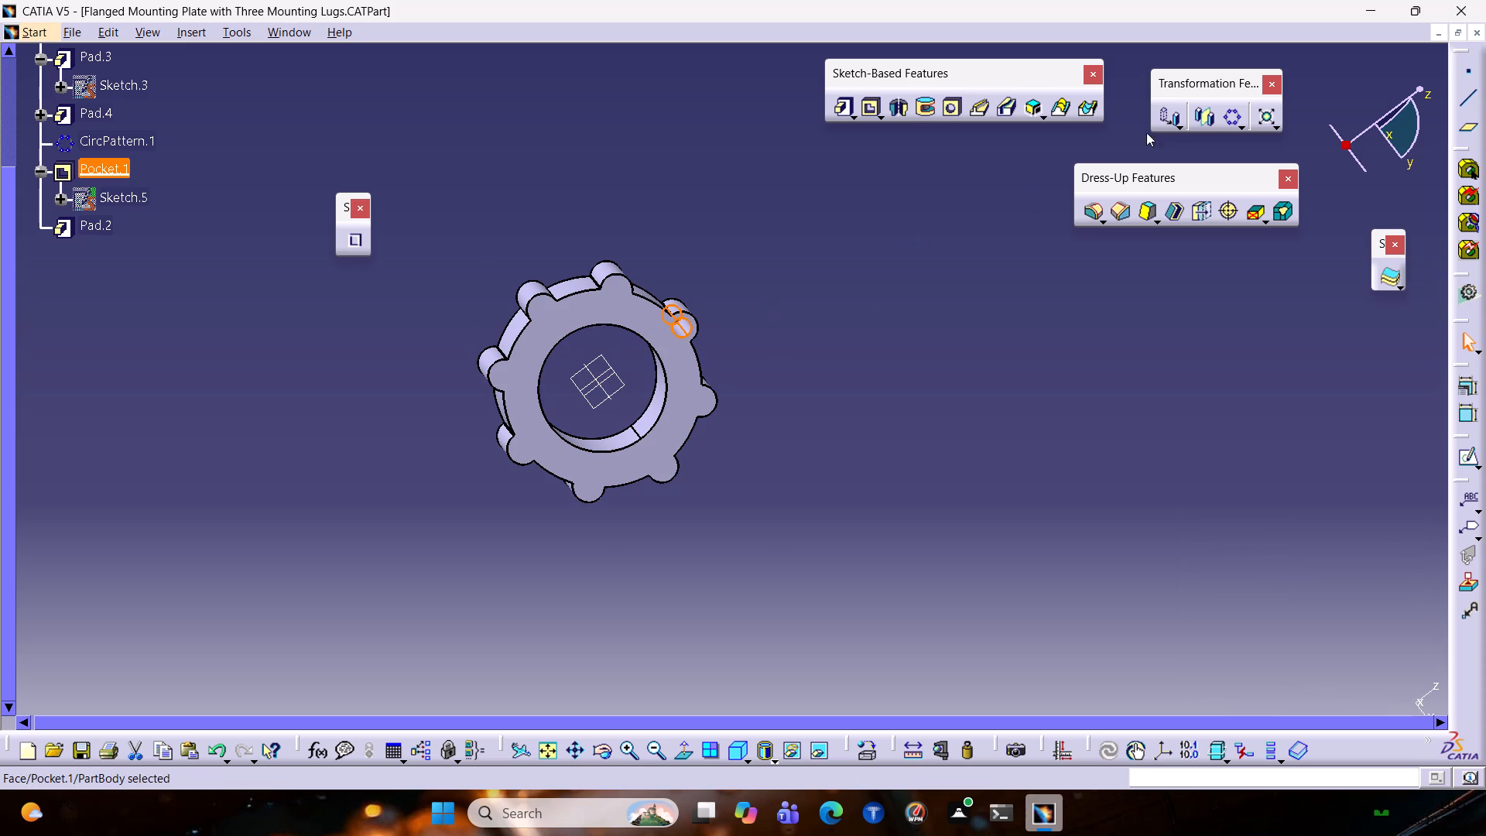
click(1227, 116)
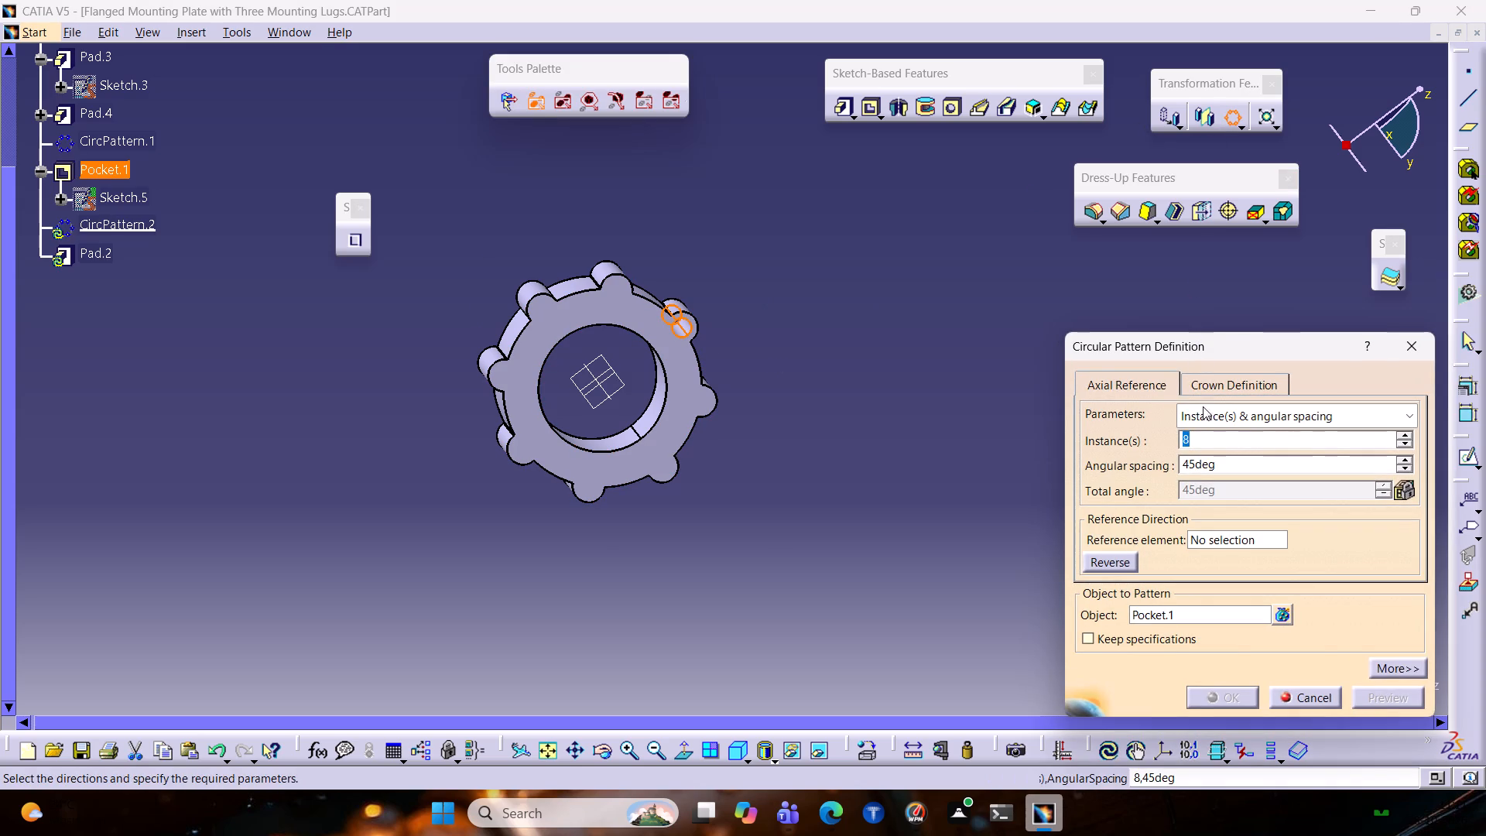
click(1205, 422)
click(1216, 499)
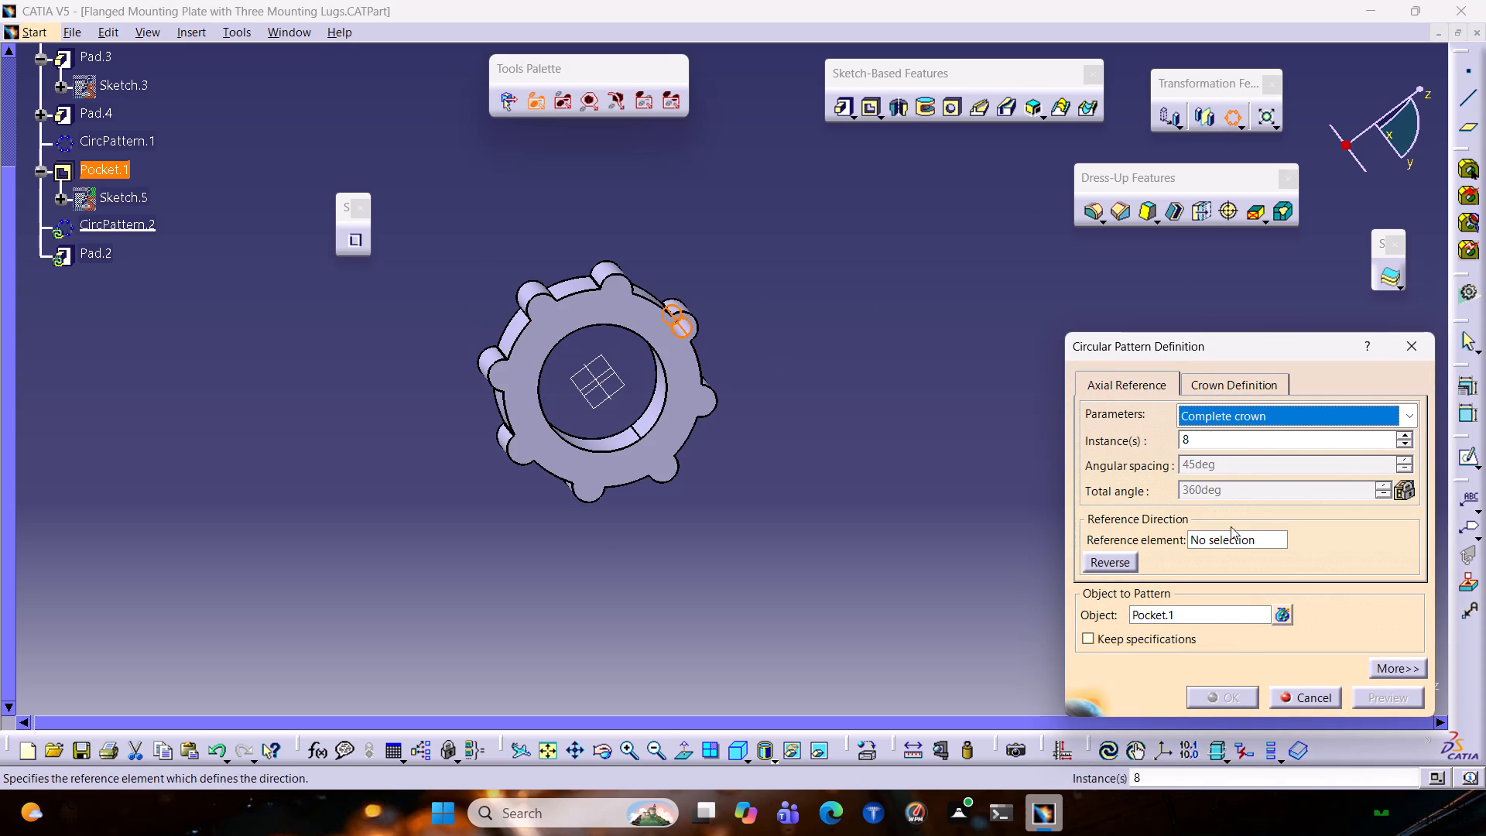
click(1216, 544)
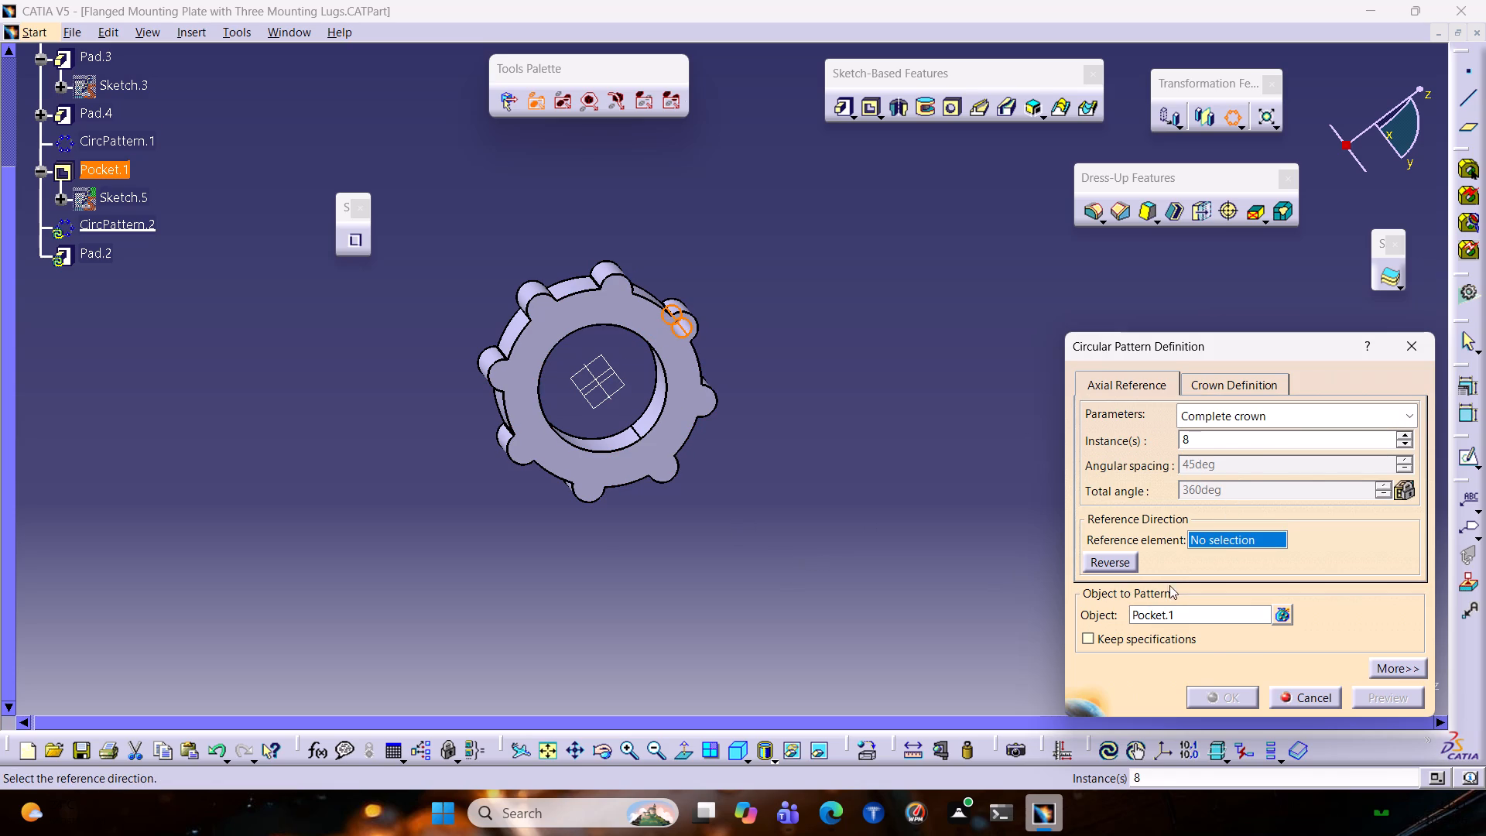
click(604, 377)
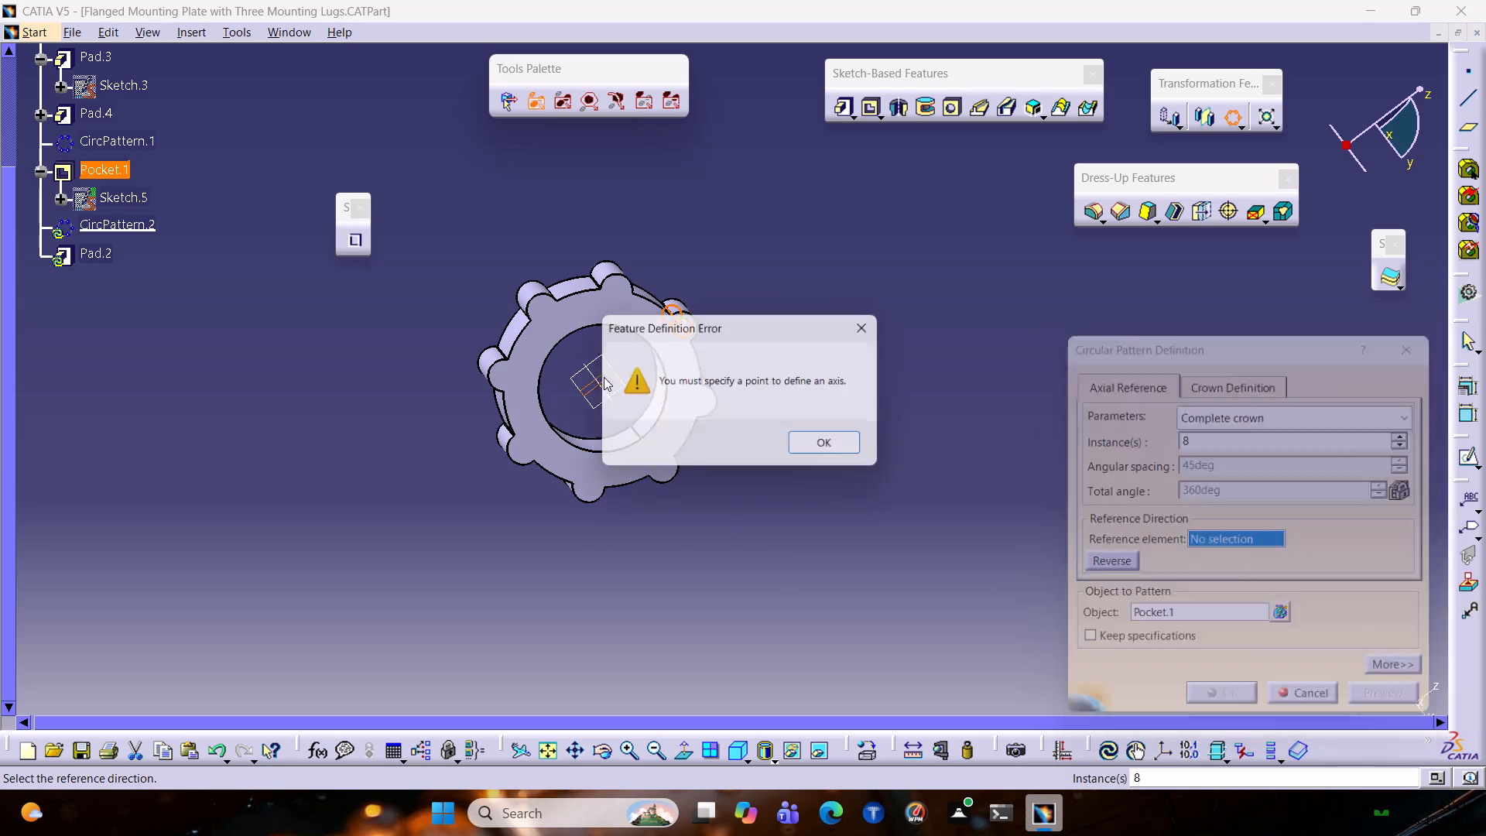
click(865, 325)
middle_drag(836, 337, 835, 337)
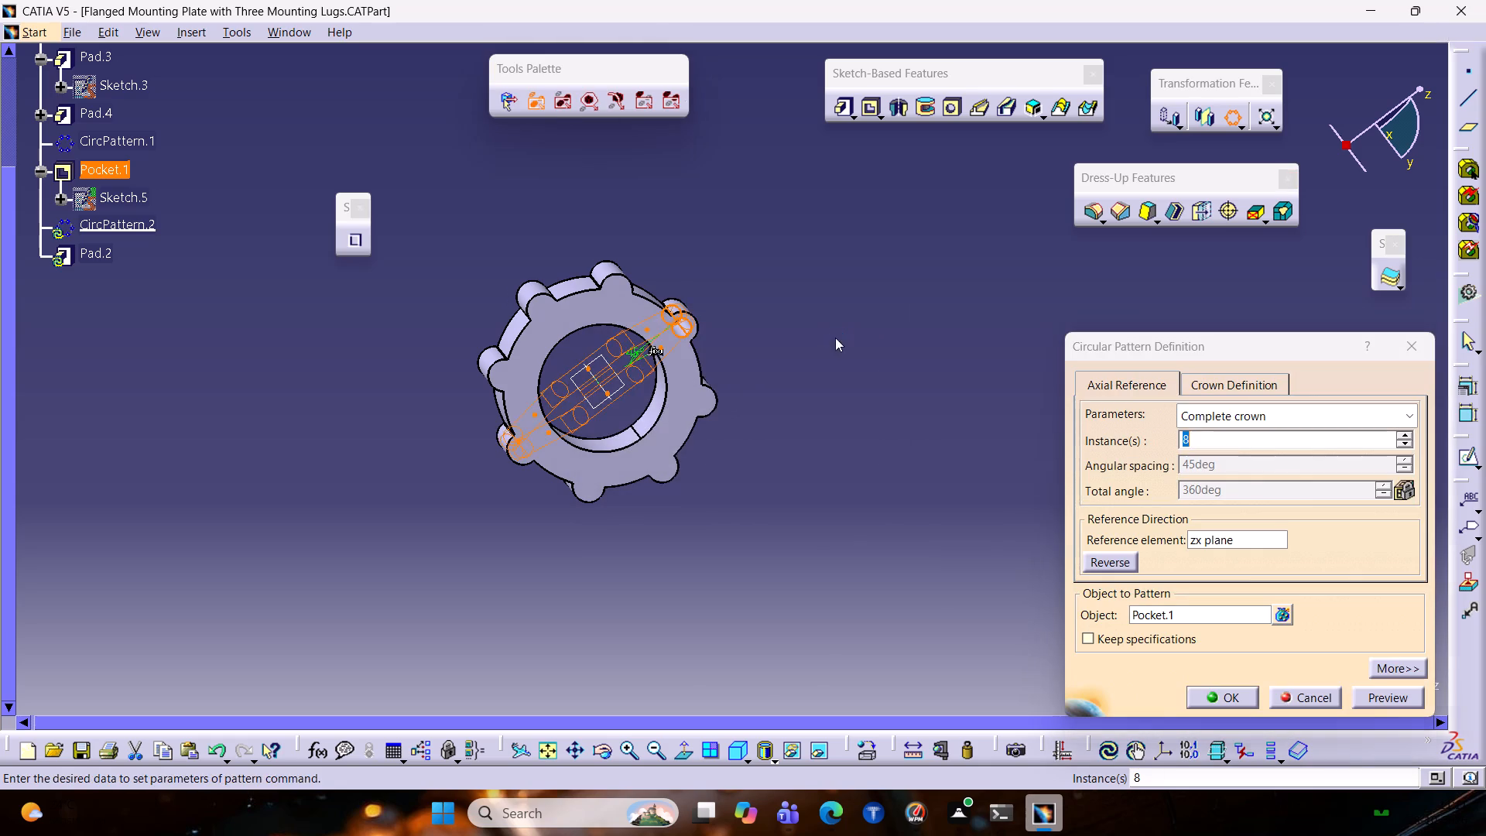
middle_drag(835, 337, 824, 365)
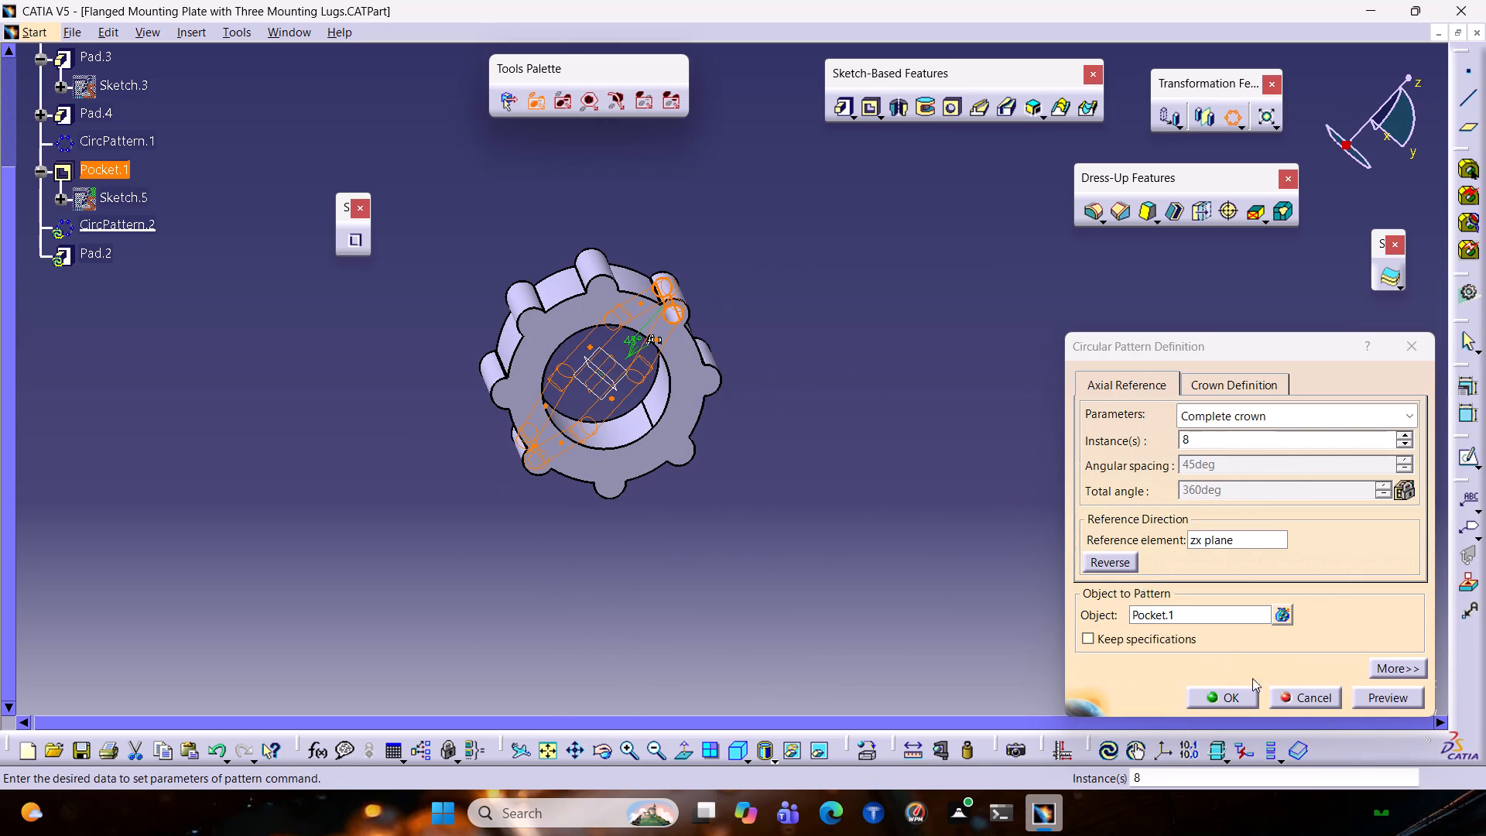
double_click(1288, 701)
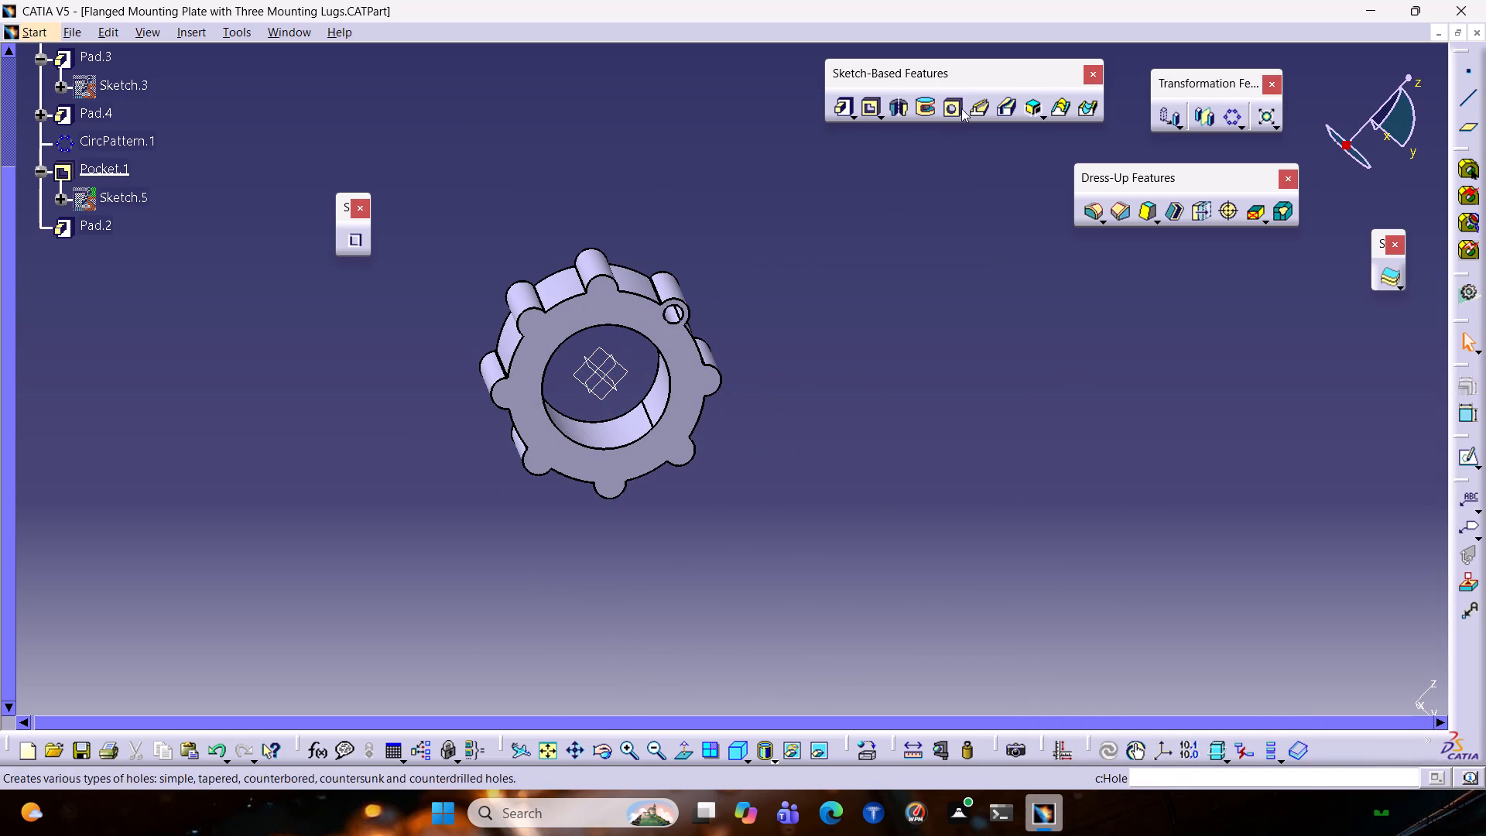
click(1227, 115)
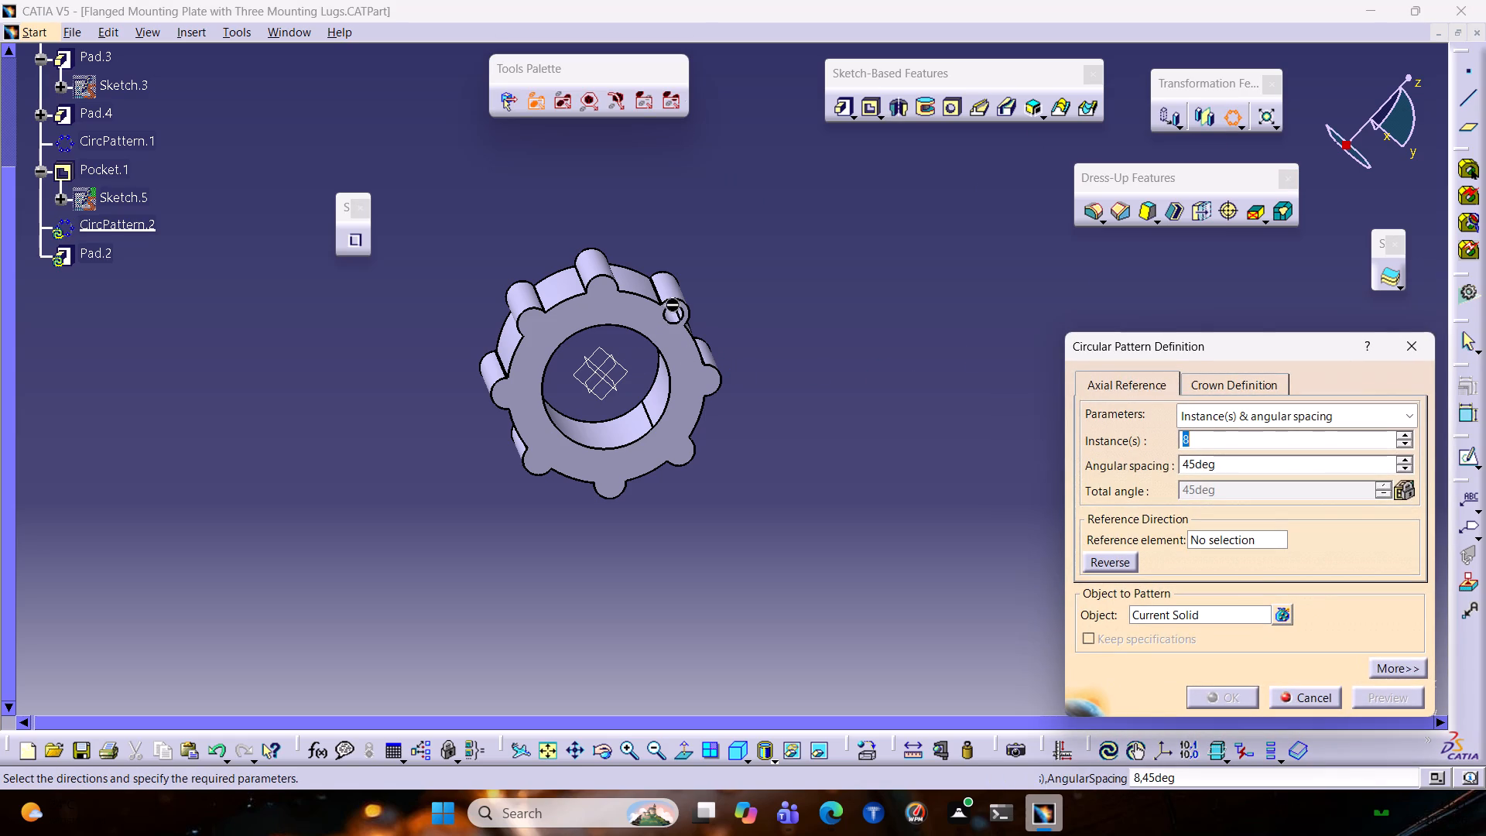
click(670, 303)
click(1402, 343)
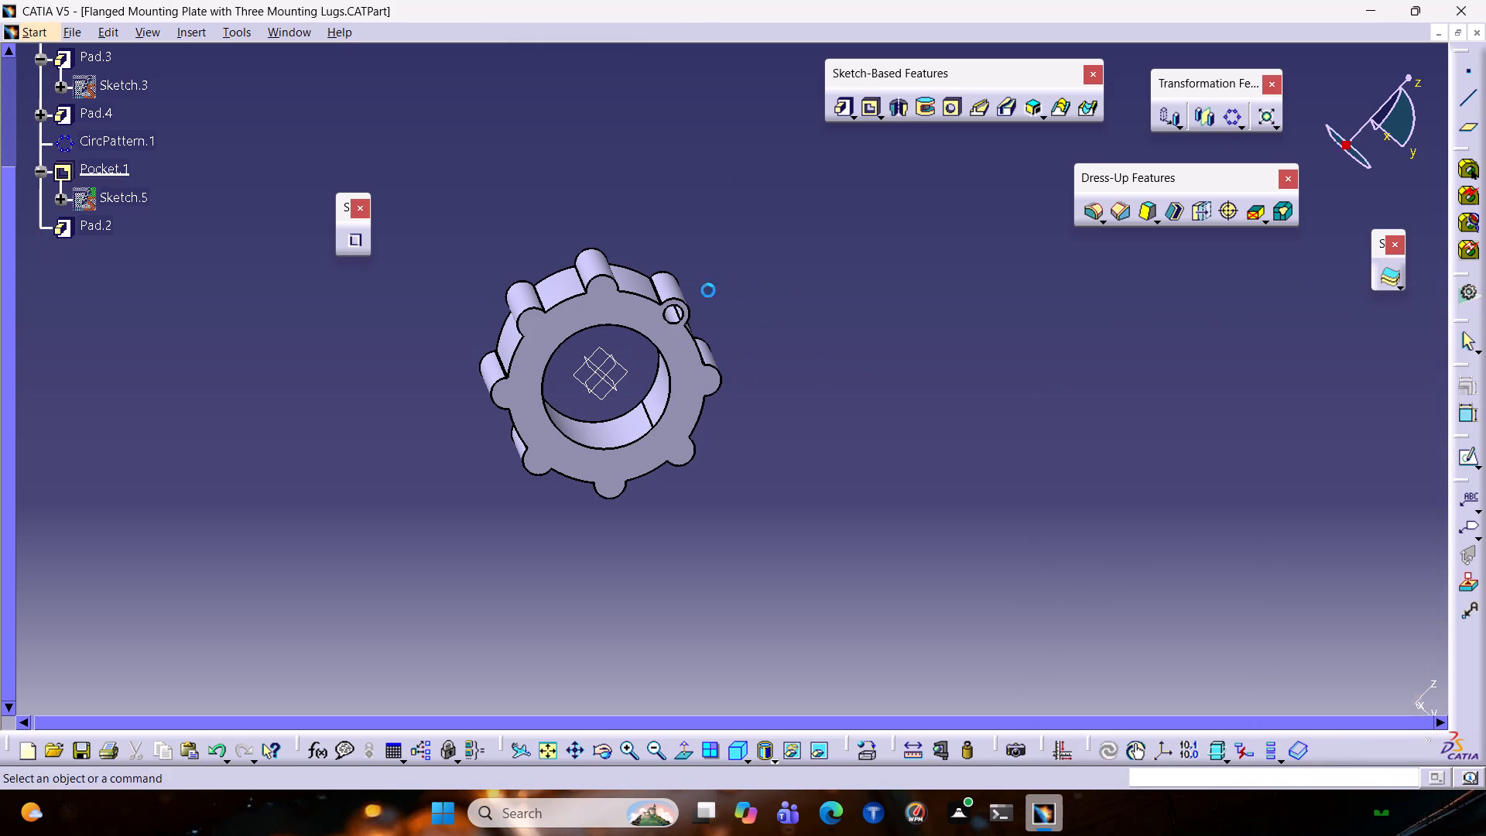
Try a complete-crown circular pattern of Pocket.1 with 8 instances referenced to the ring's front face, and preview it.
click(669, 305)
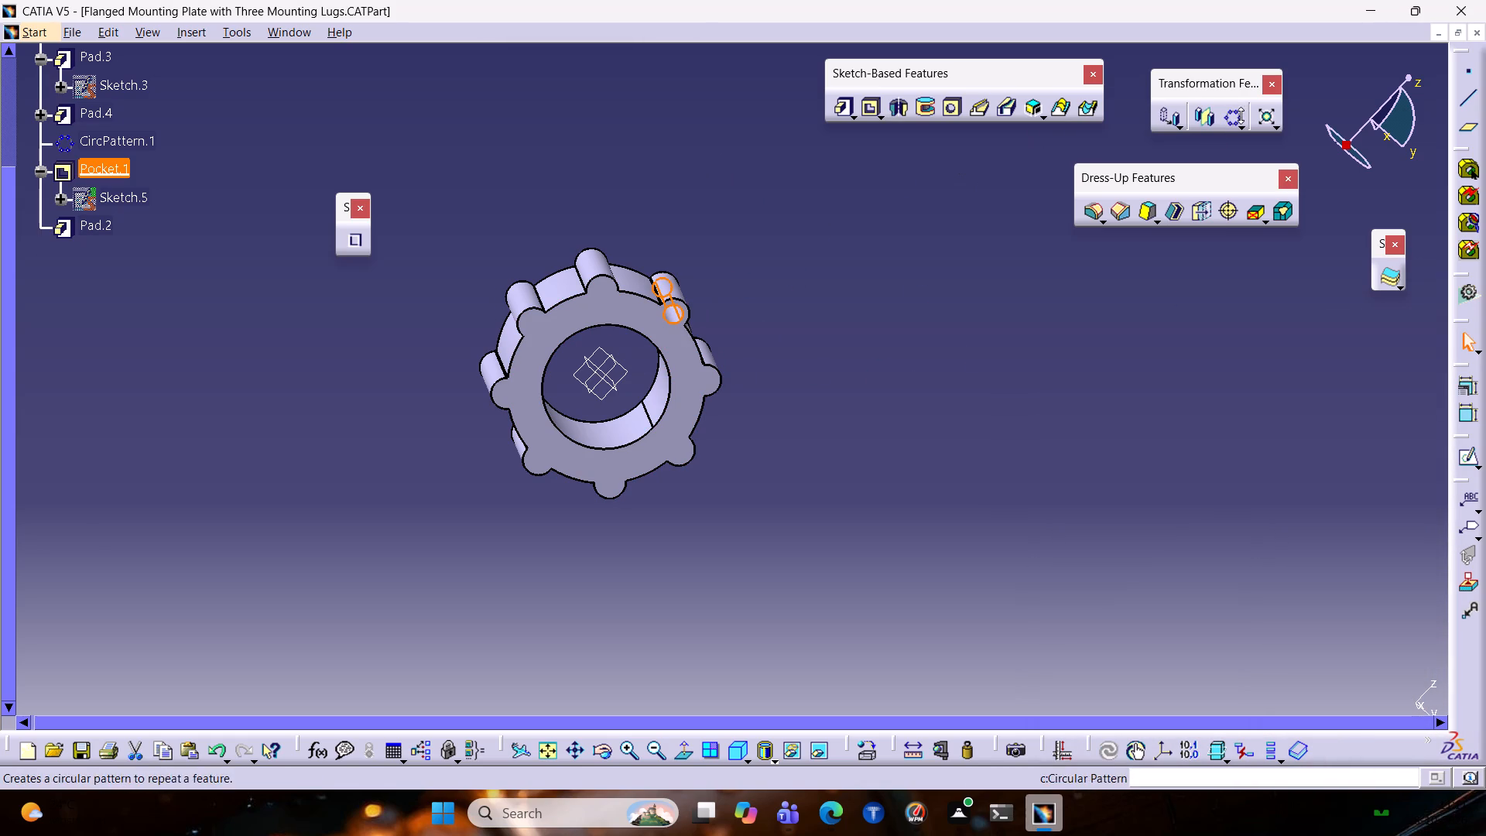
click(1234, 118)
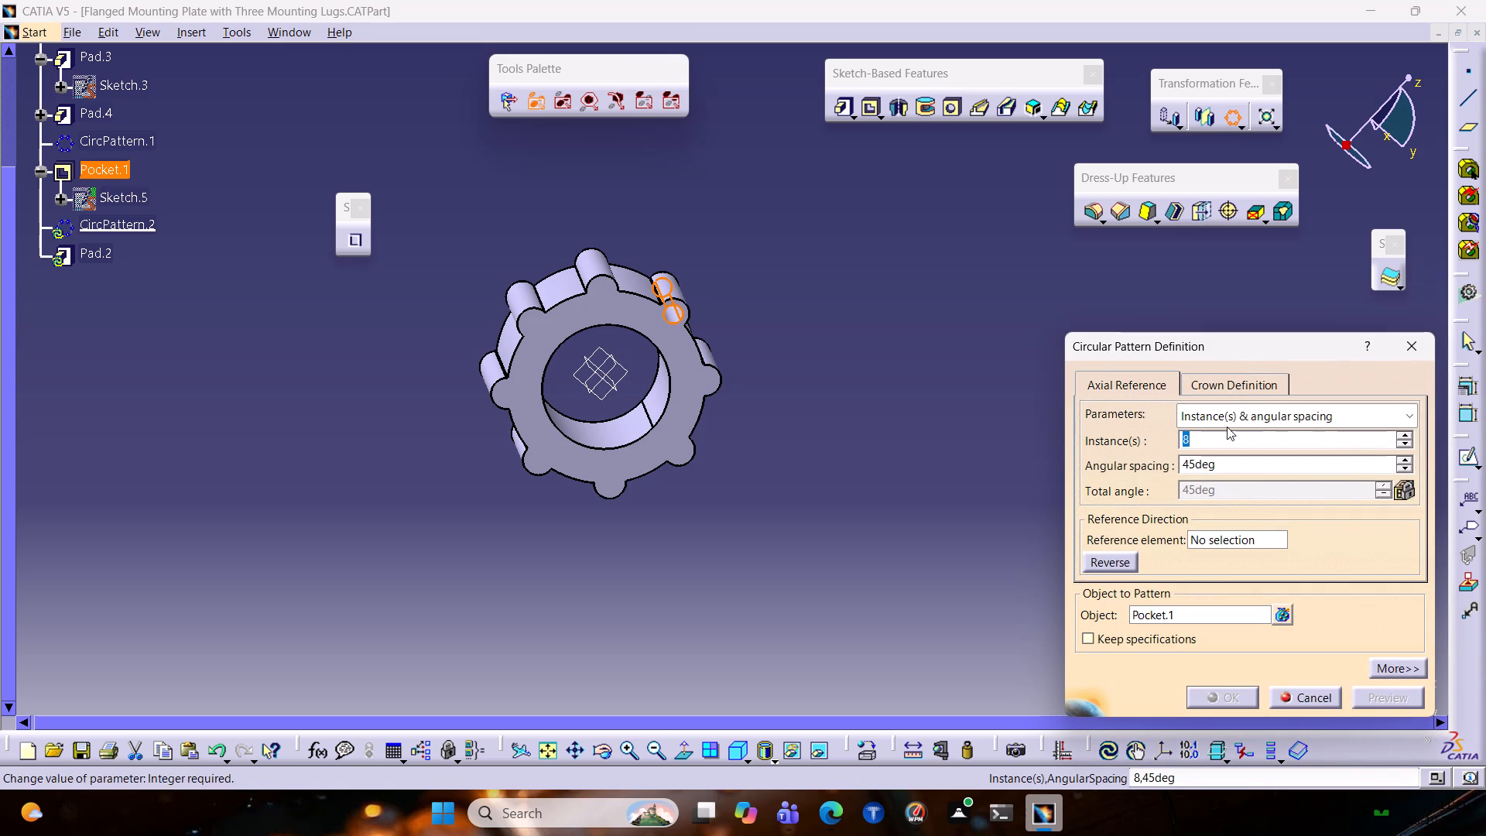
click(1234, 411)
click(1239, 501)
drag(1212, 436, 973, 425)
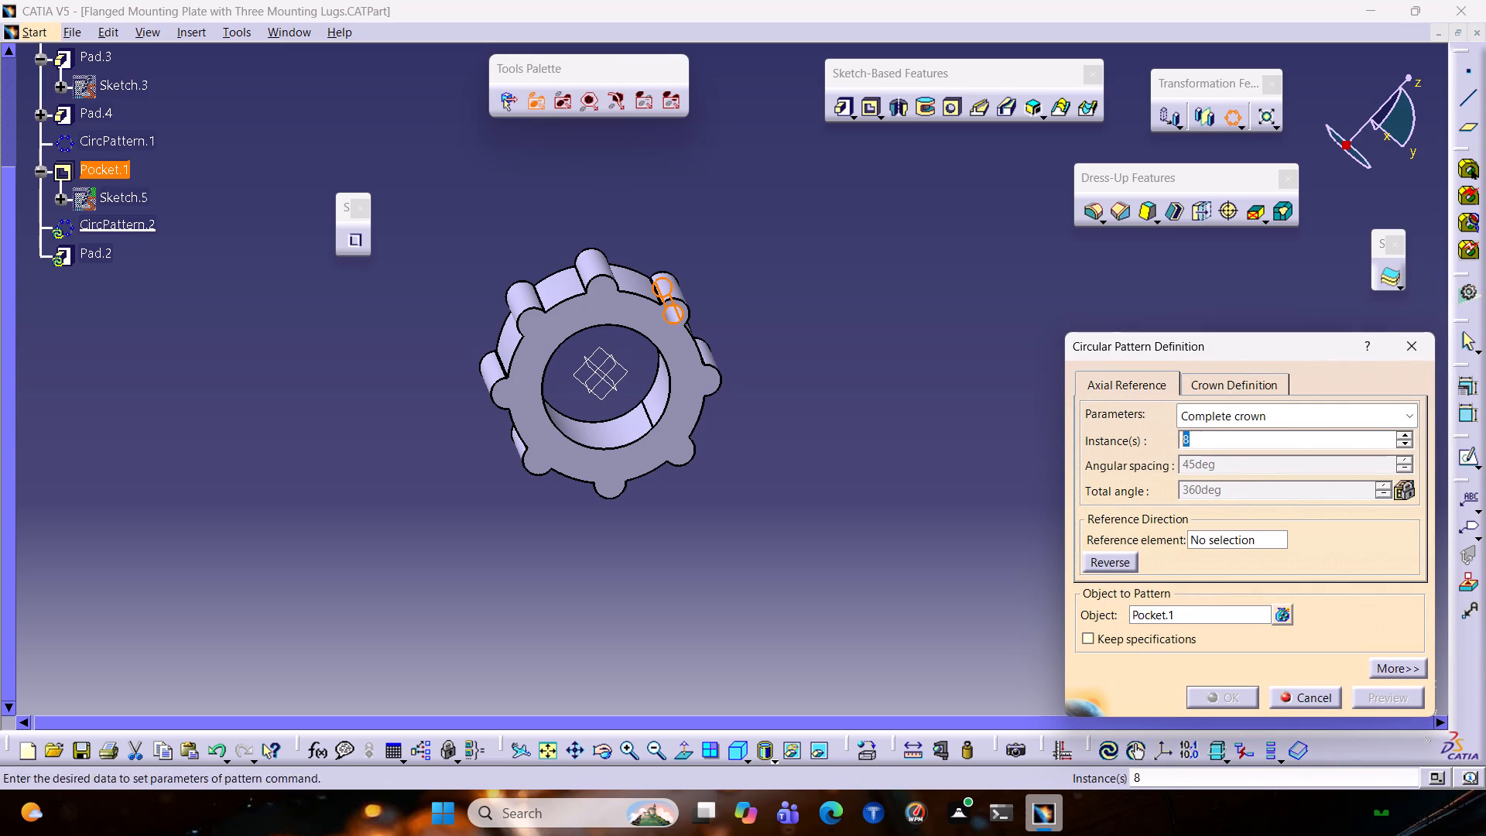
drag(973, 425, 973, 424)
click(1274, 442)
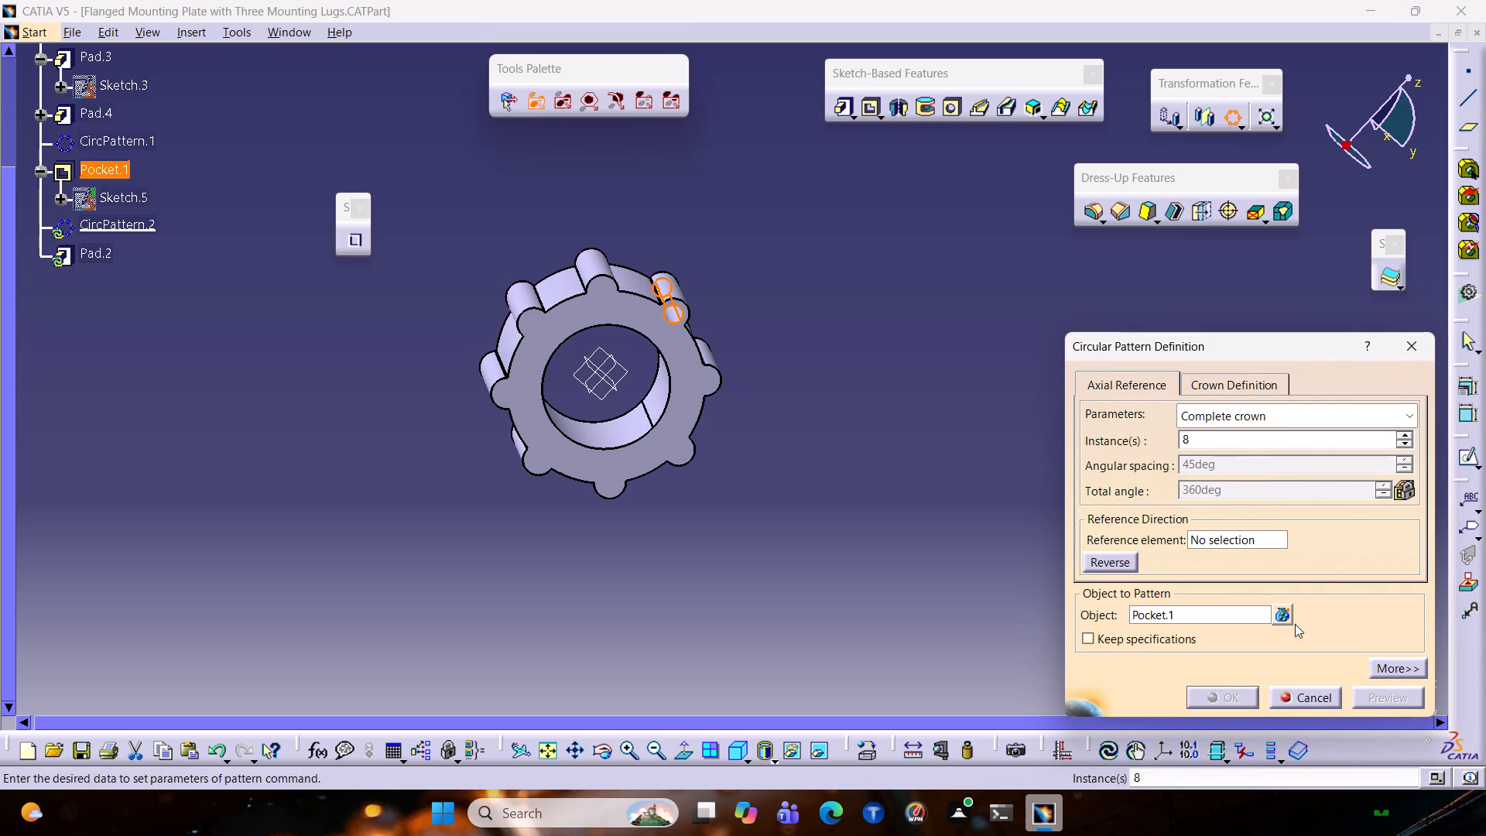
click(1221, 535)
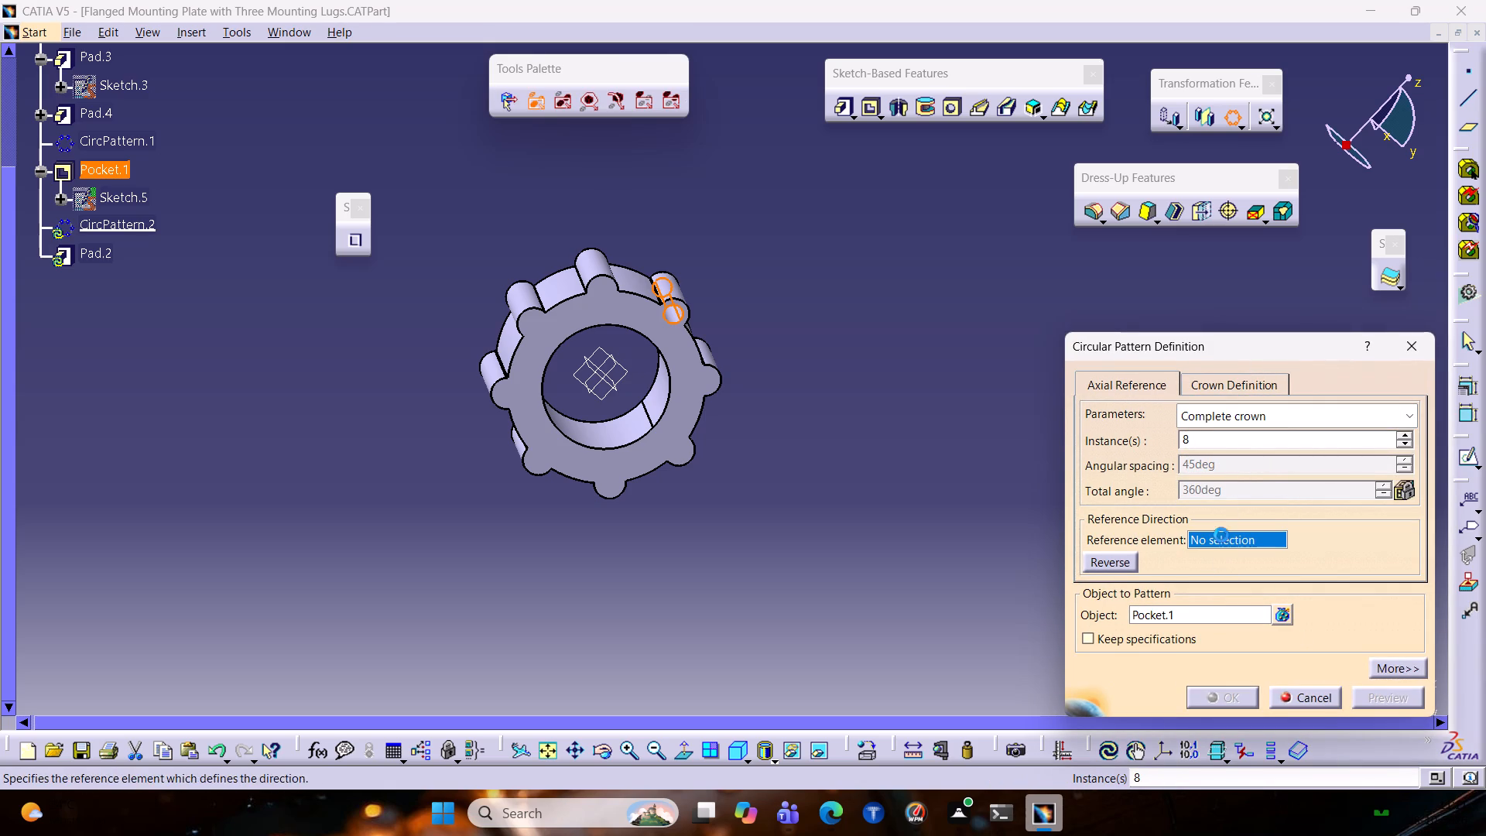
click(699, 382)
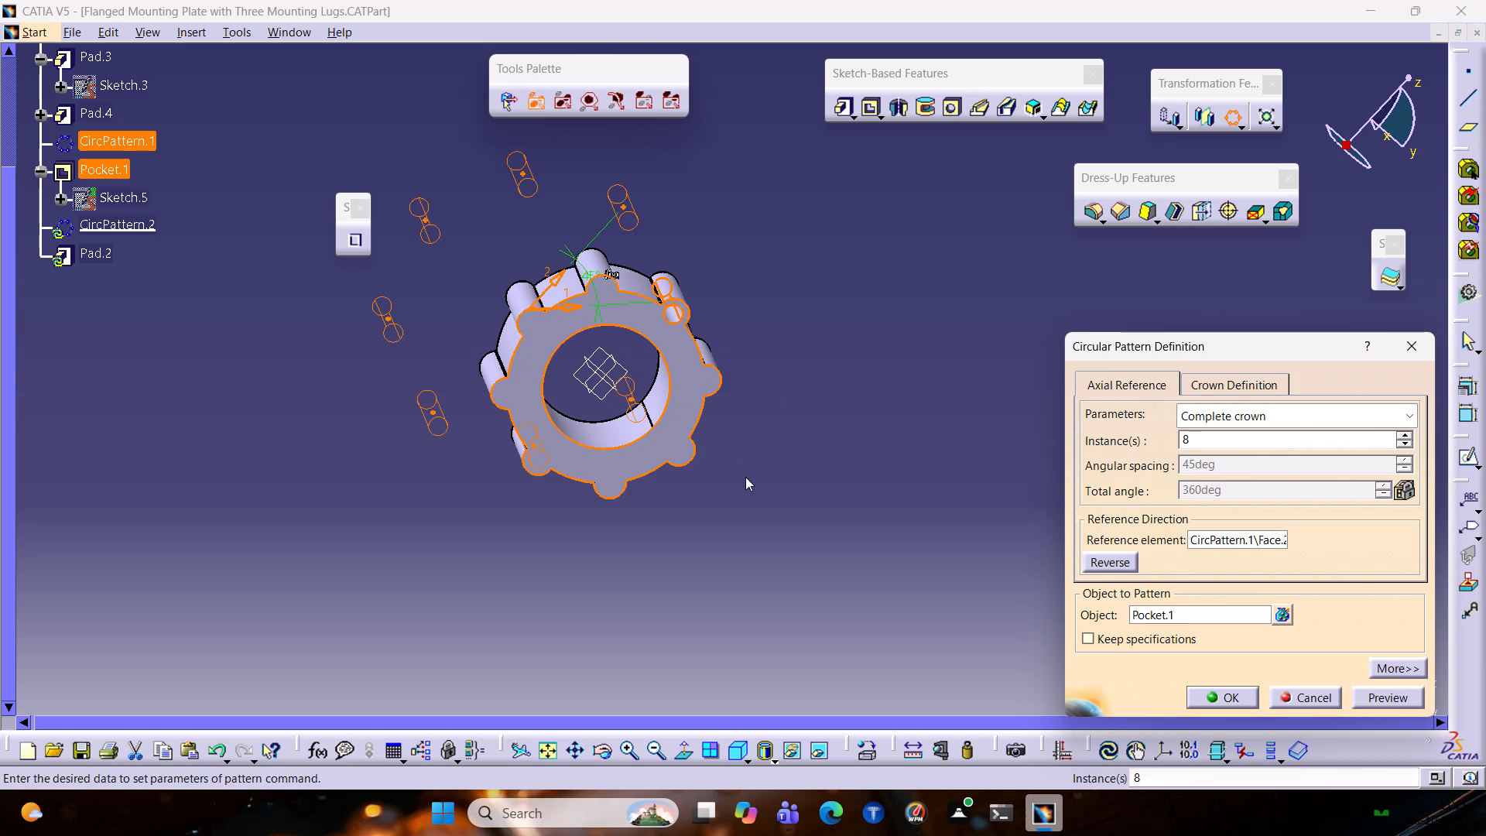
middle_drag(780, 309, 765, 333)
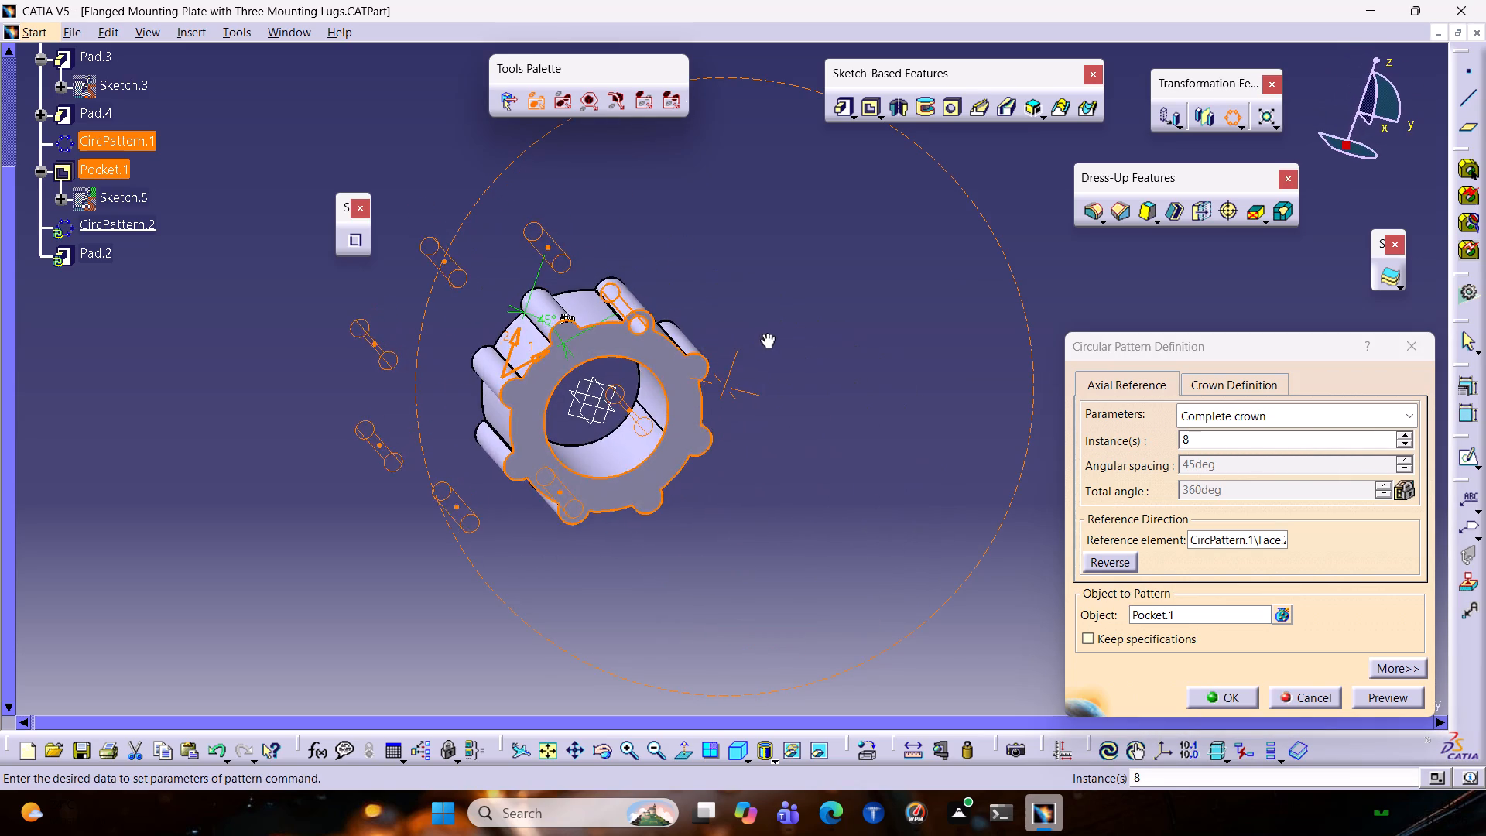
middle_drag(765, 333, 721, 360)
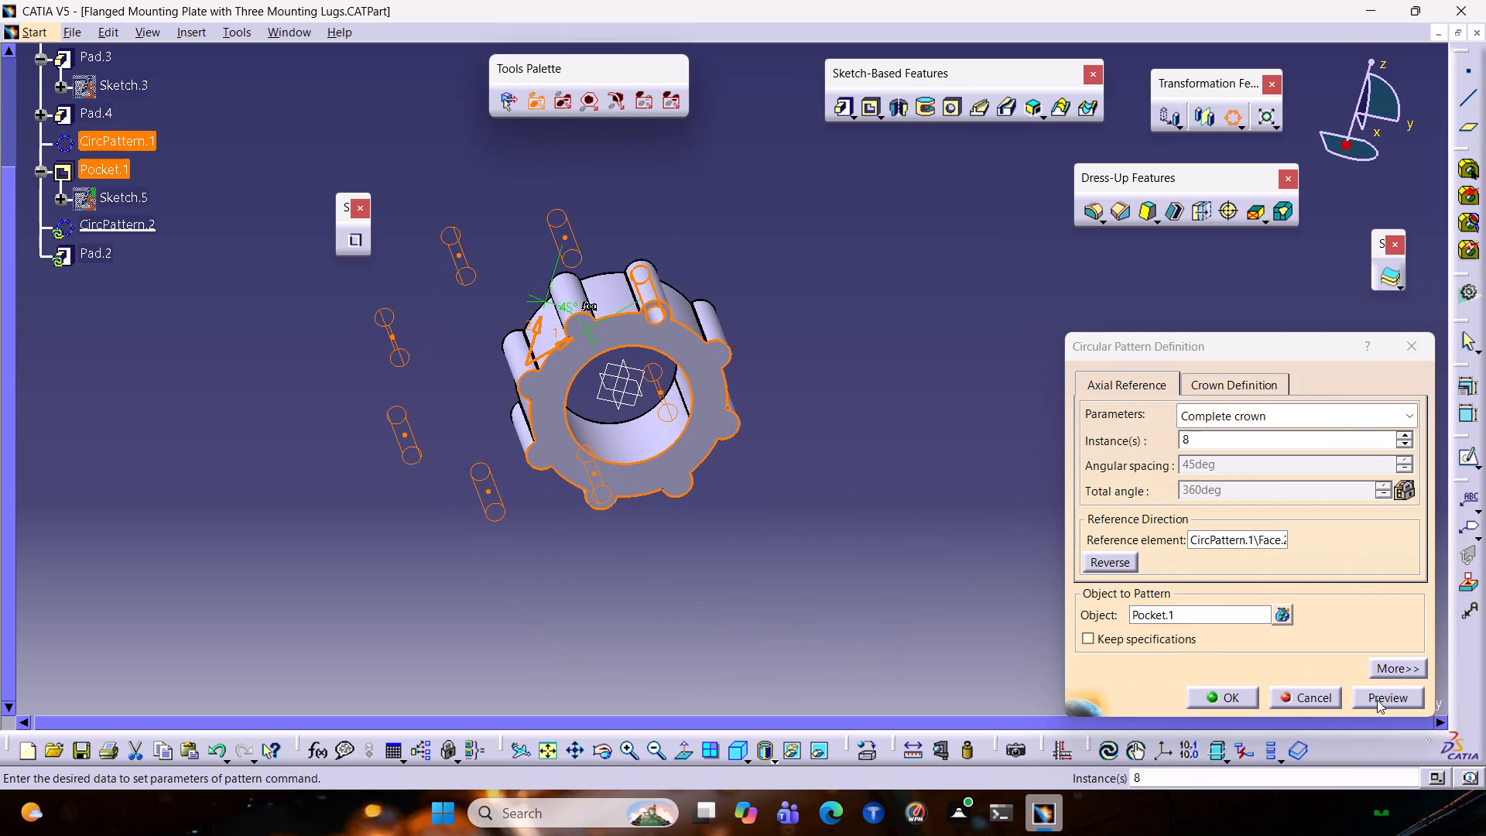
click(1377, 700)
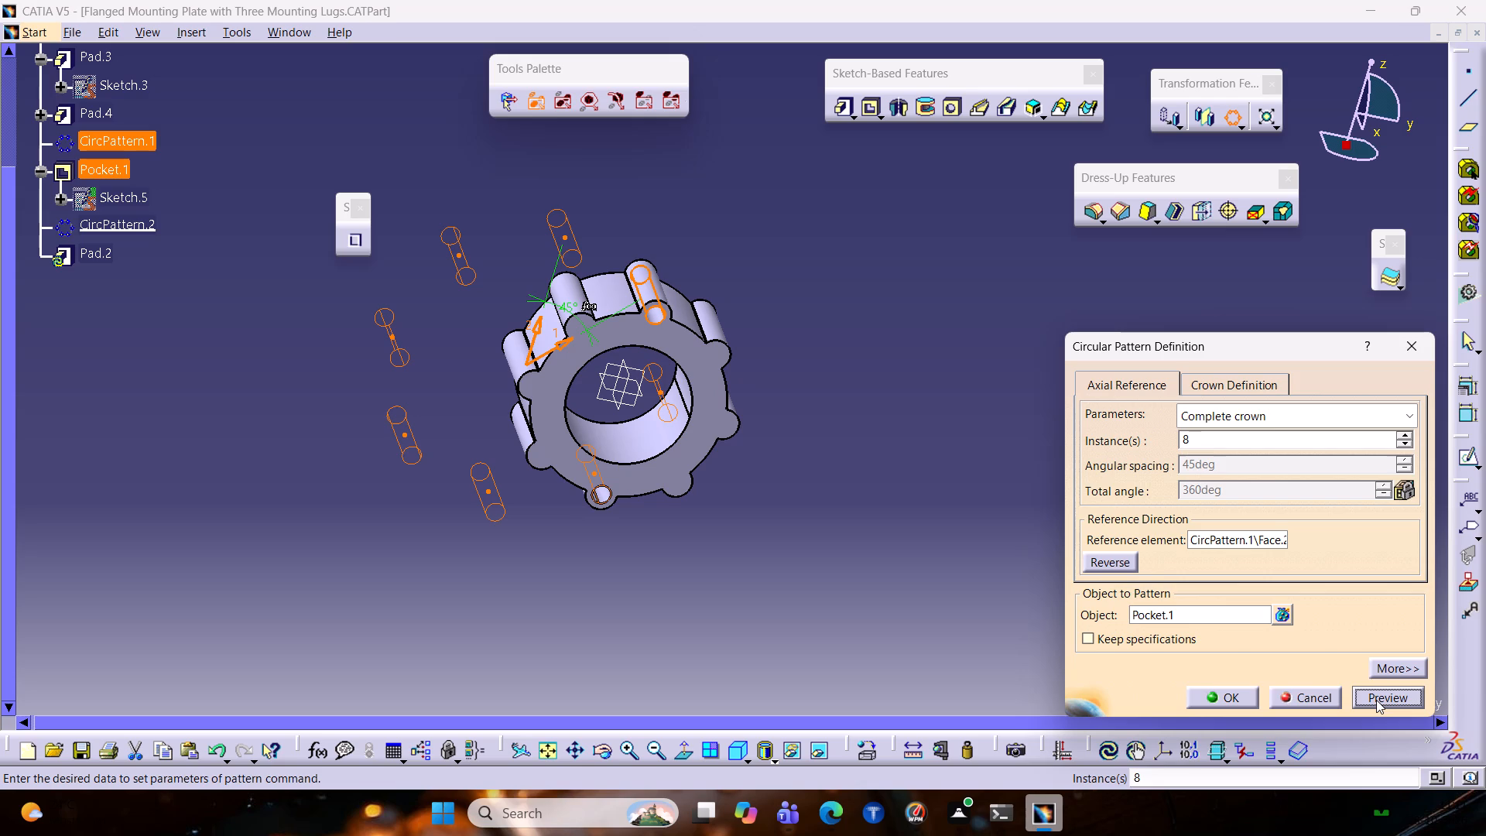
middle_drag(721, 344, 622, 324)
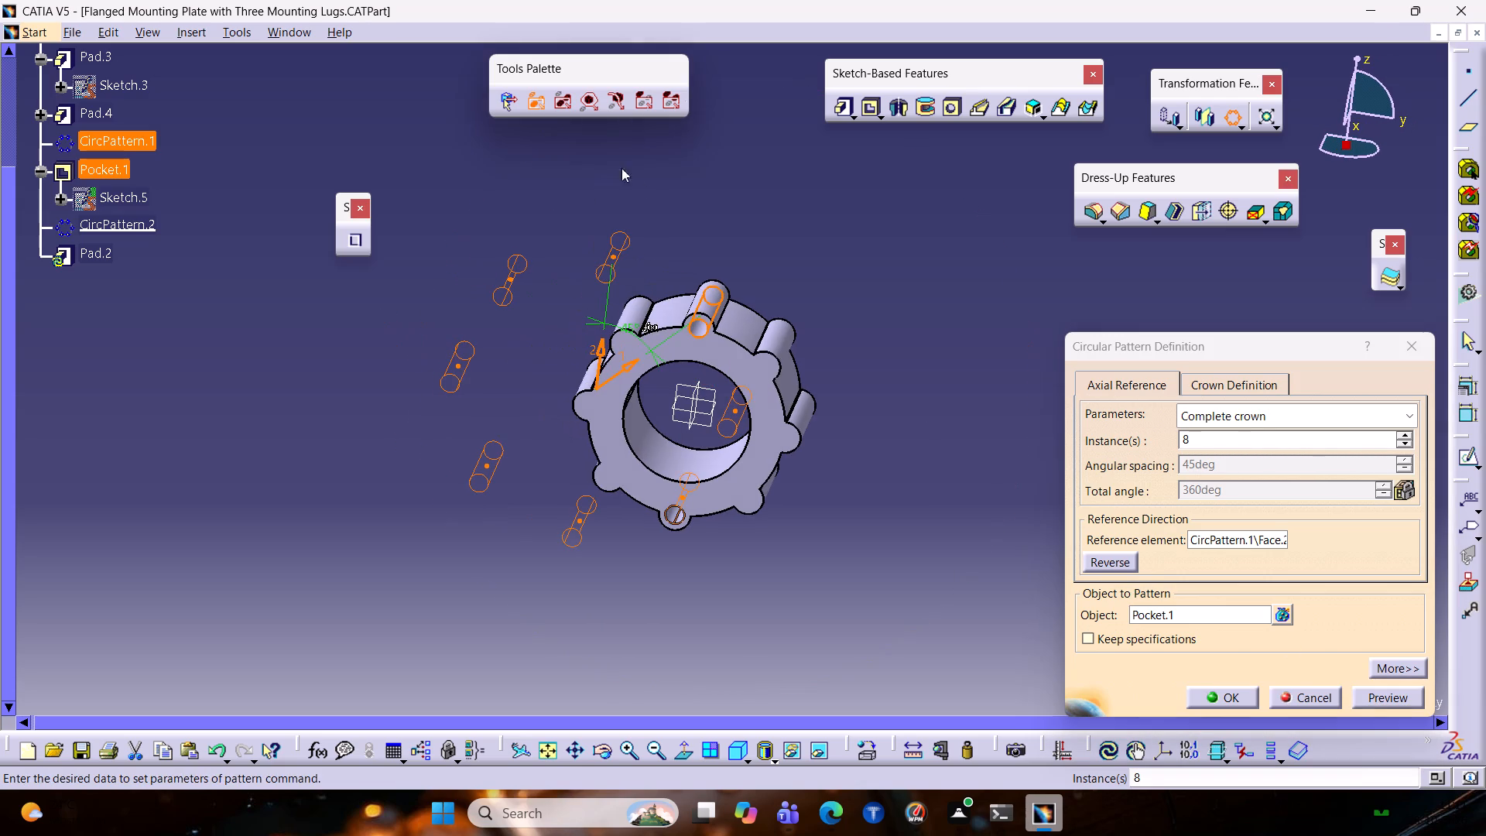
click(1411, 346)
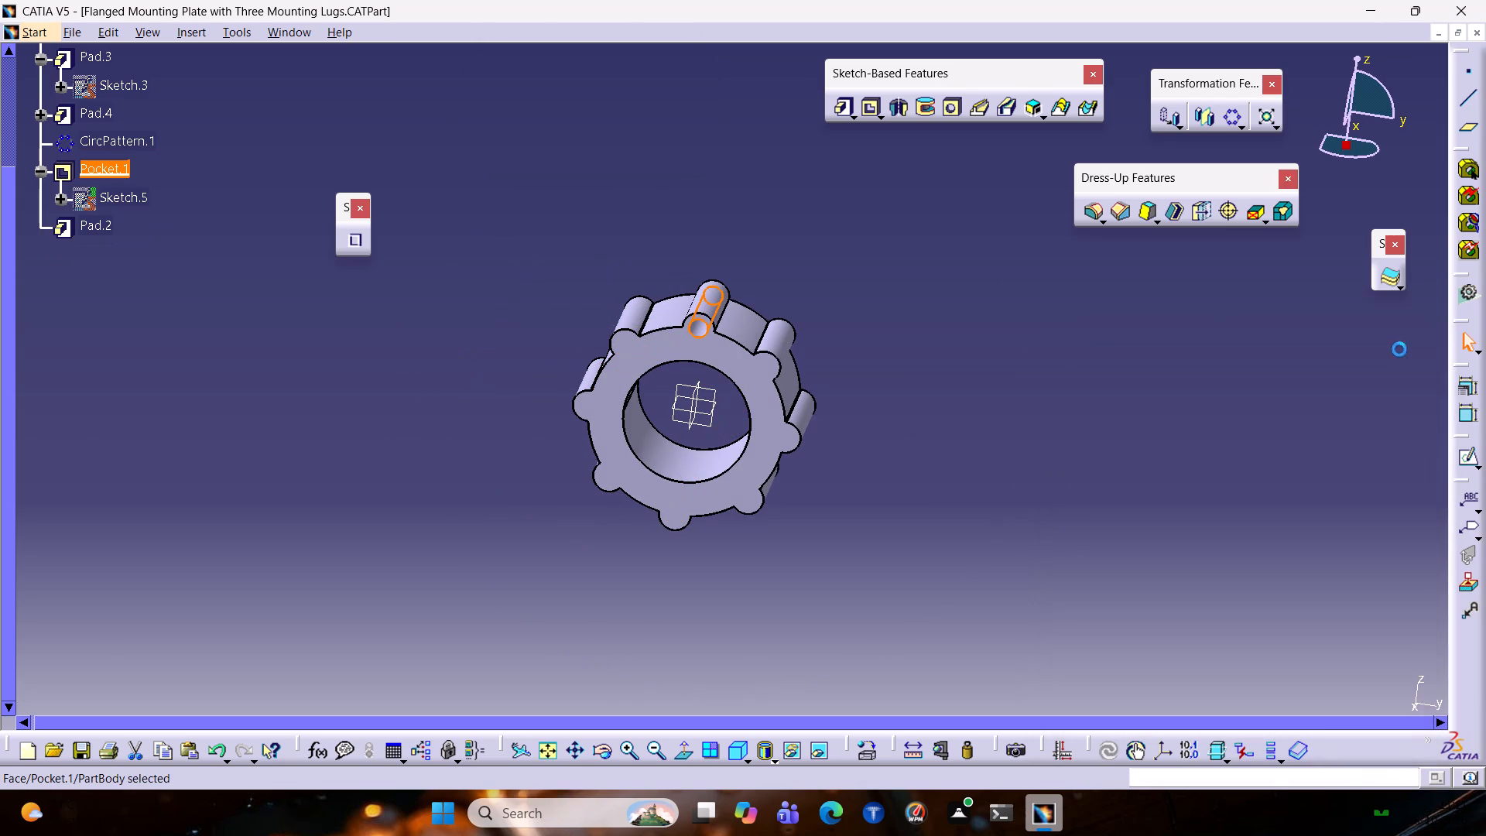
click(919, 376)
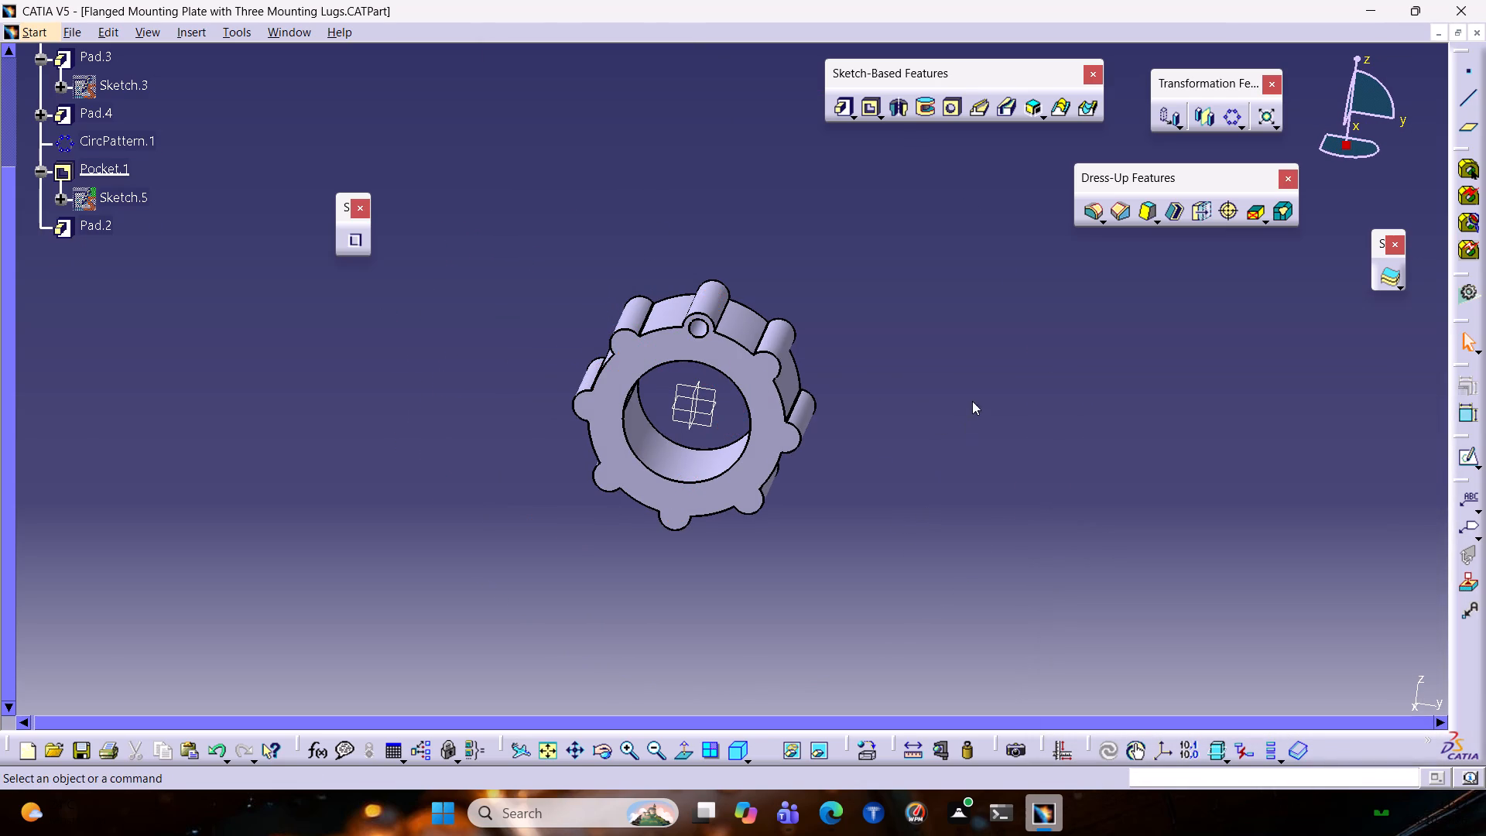
Examine the lug hole and its edge from both sides of the ring.
middle_drag(866, 477, 901, 444)
middle_drag(817, 523, 875, 430)
ctrl+middle_drag(820, 424, 841, 381)
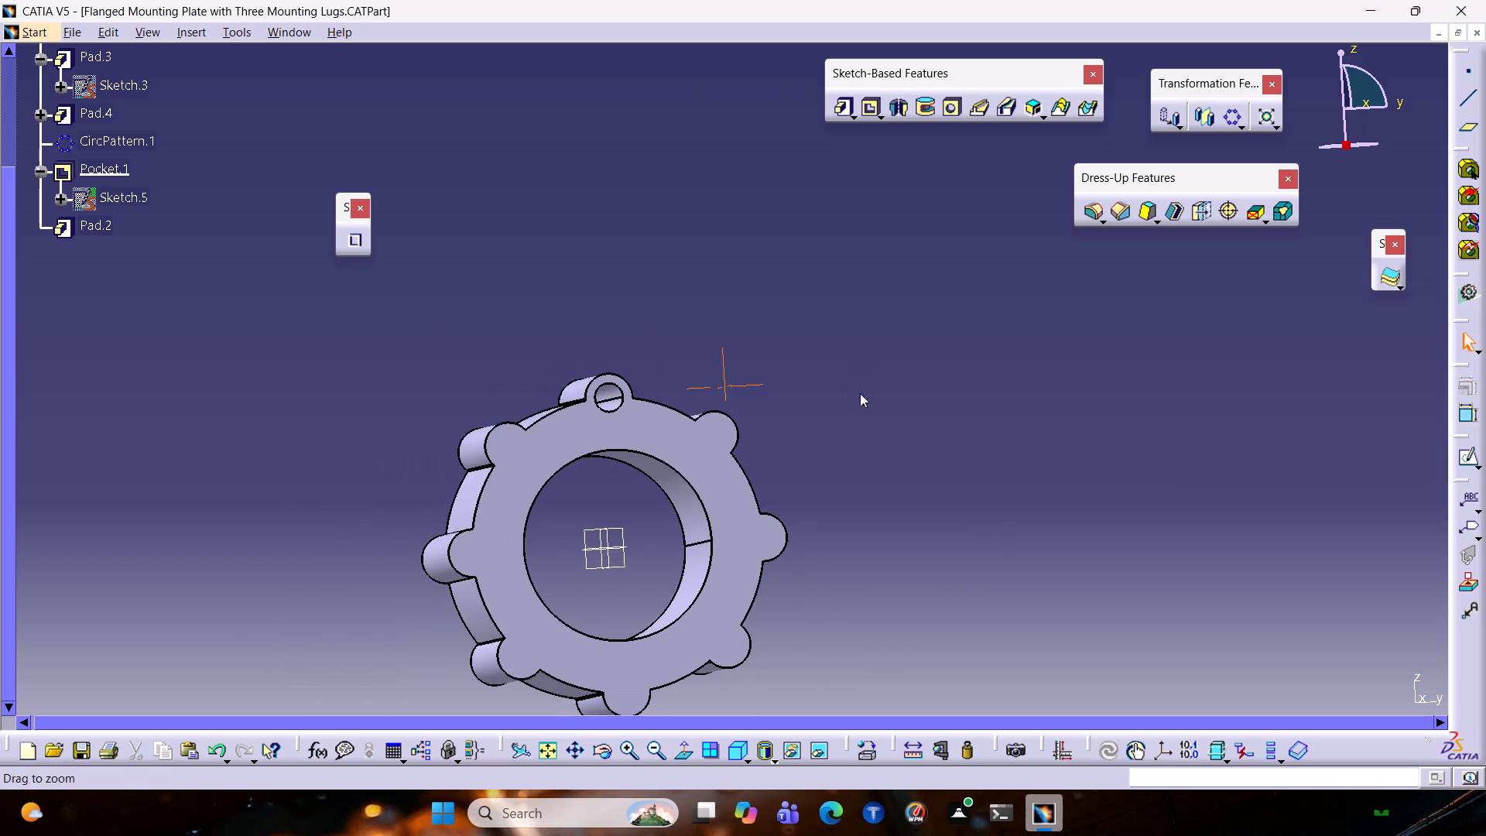
middle_drag(860, 393, 778, 379)
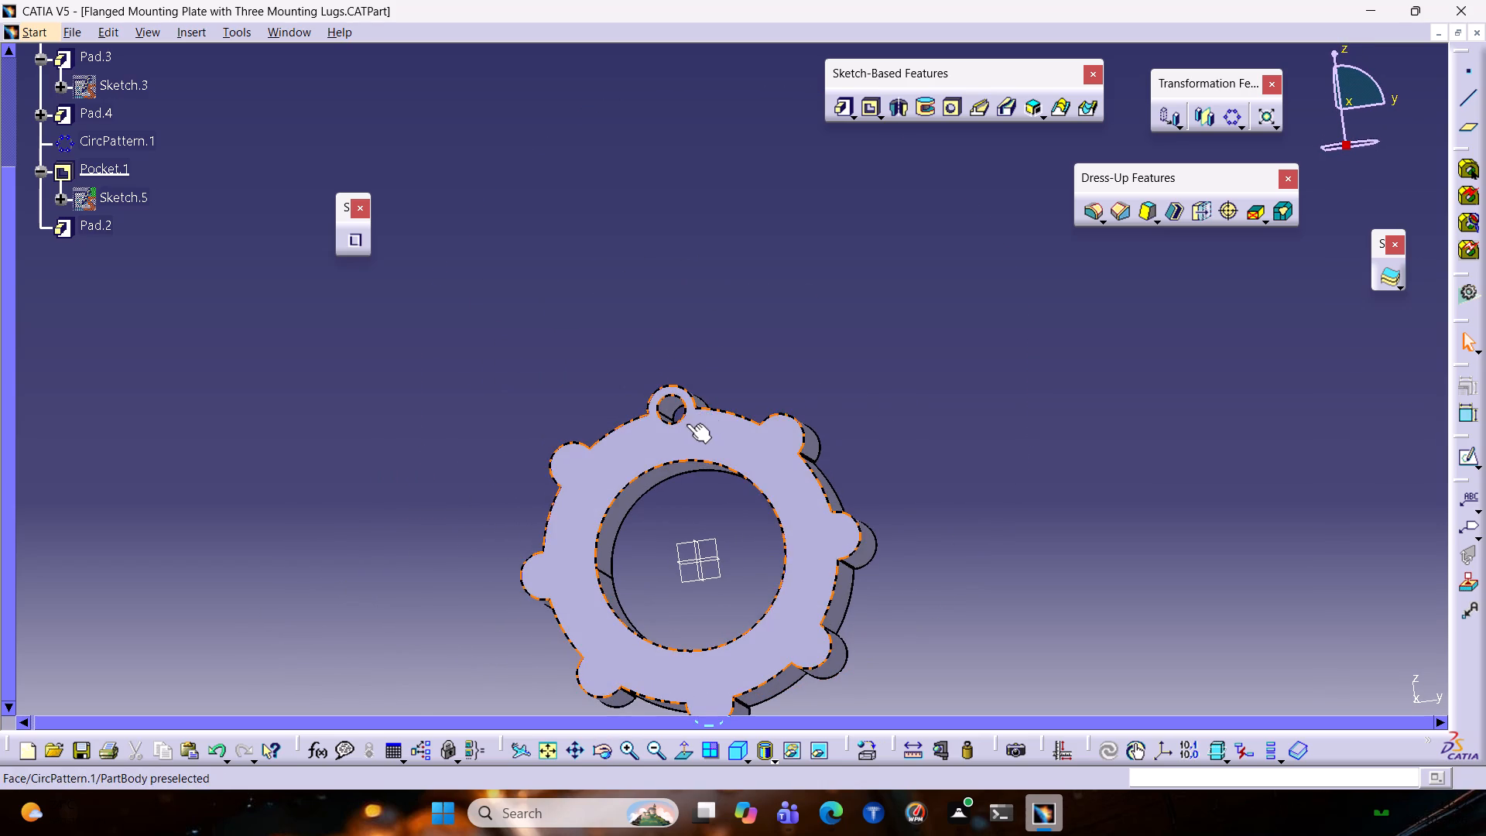
click(680, 412)
click(758, 392)
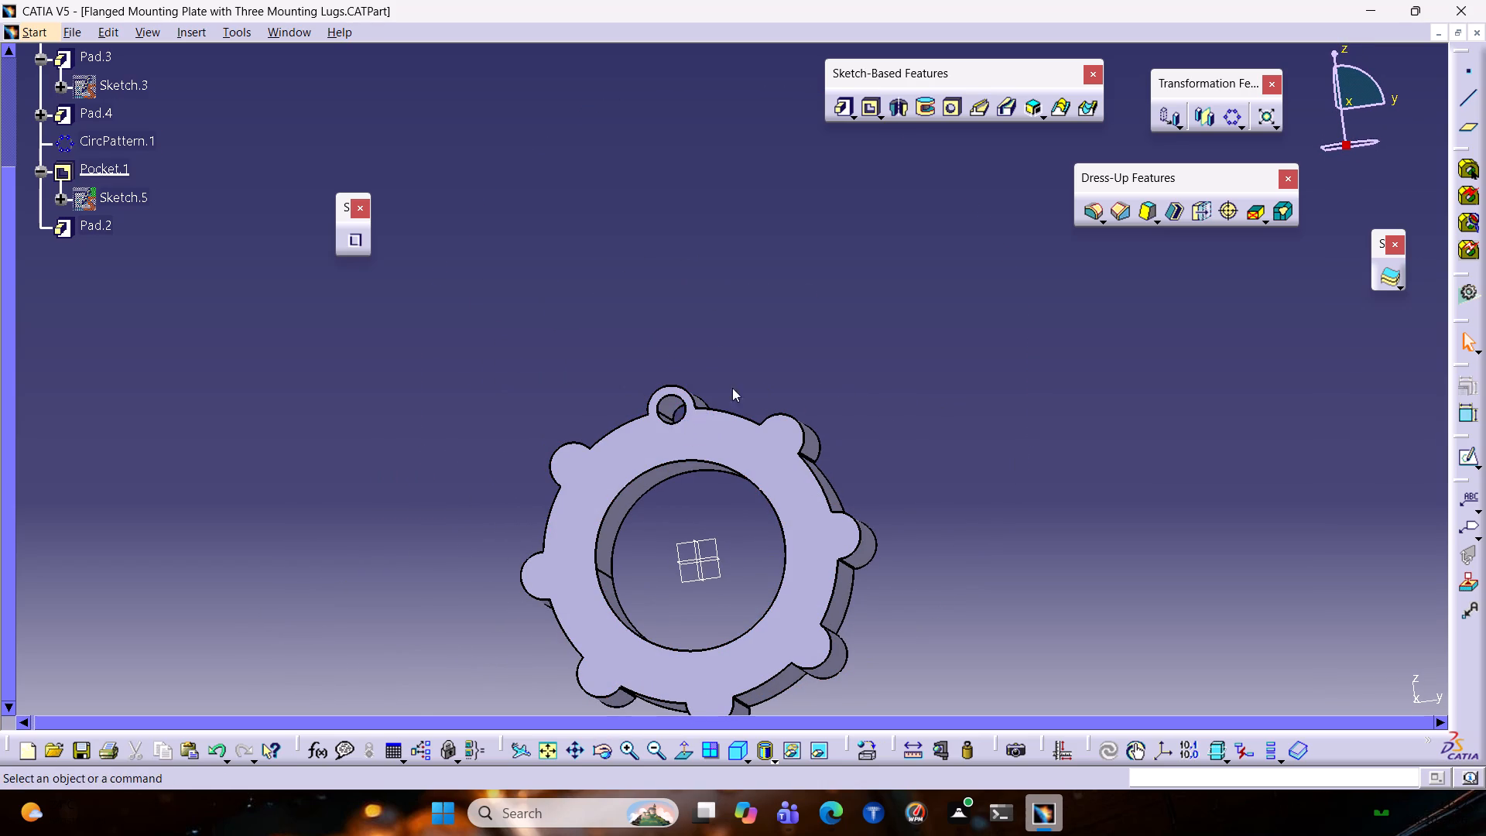
click(662, 406)
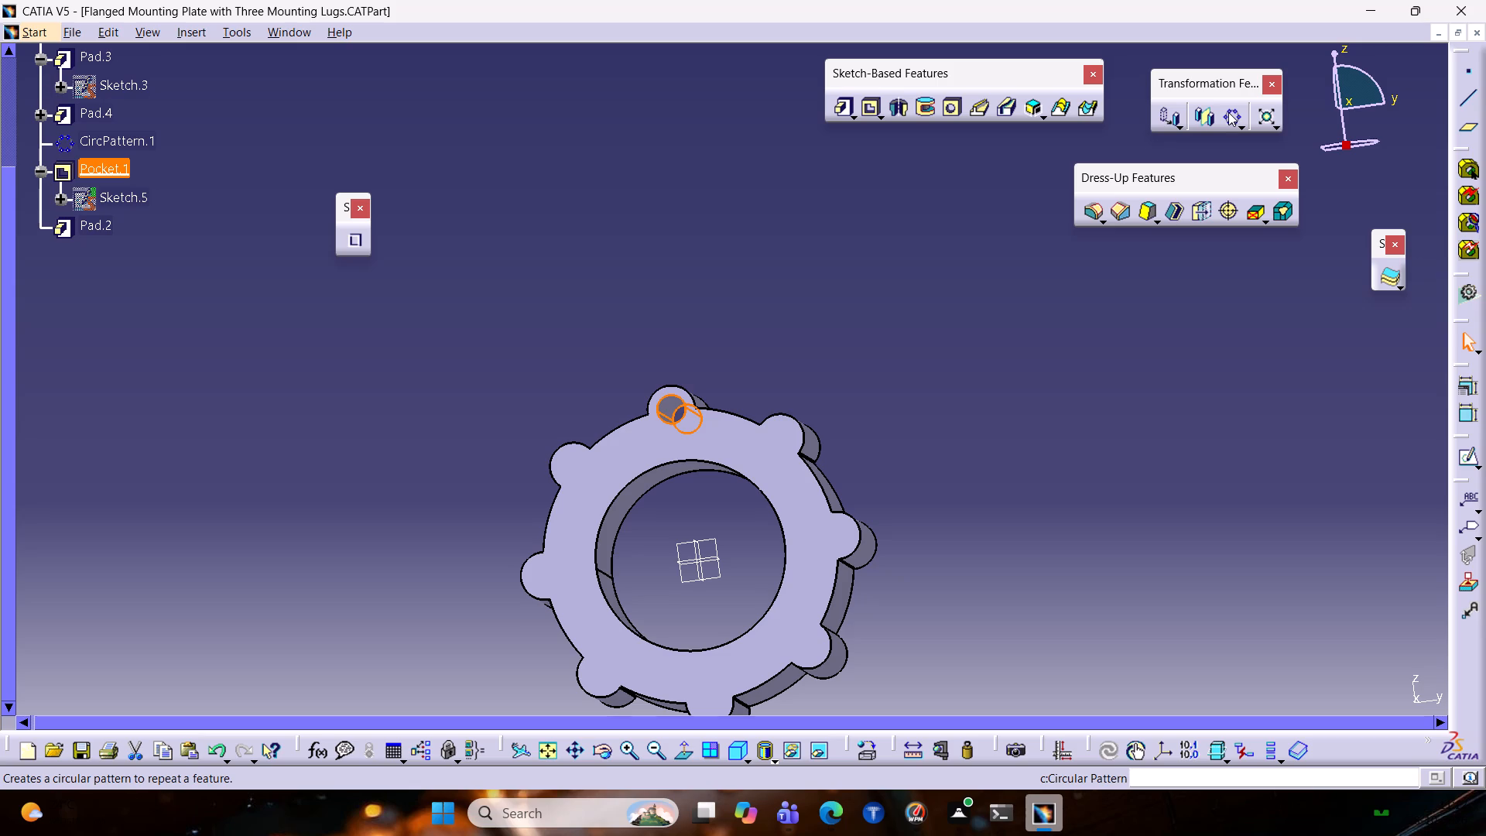
click(726, 279)
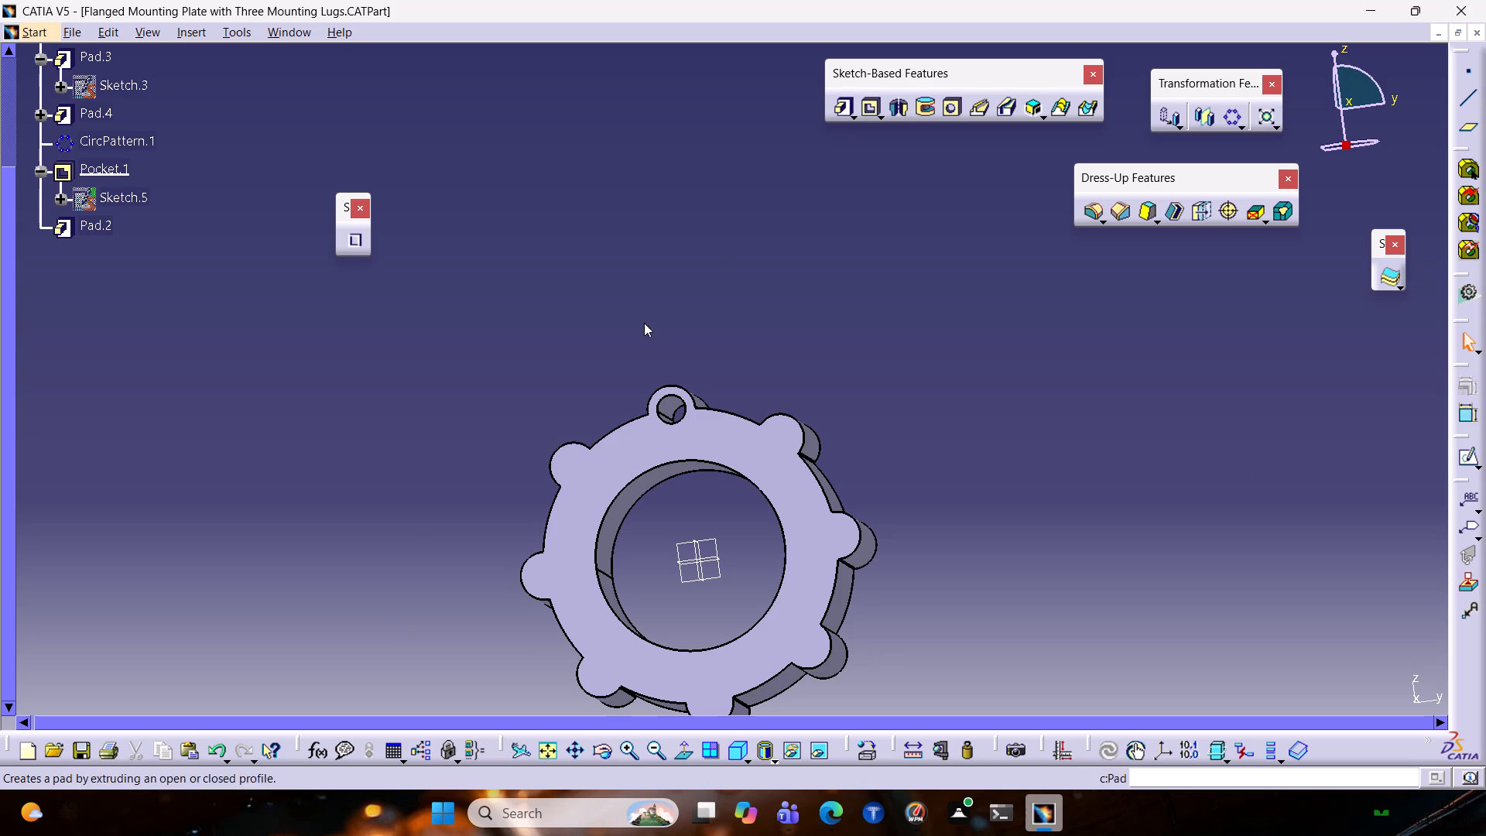
click(669, 423)
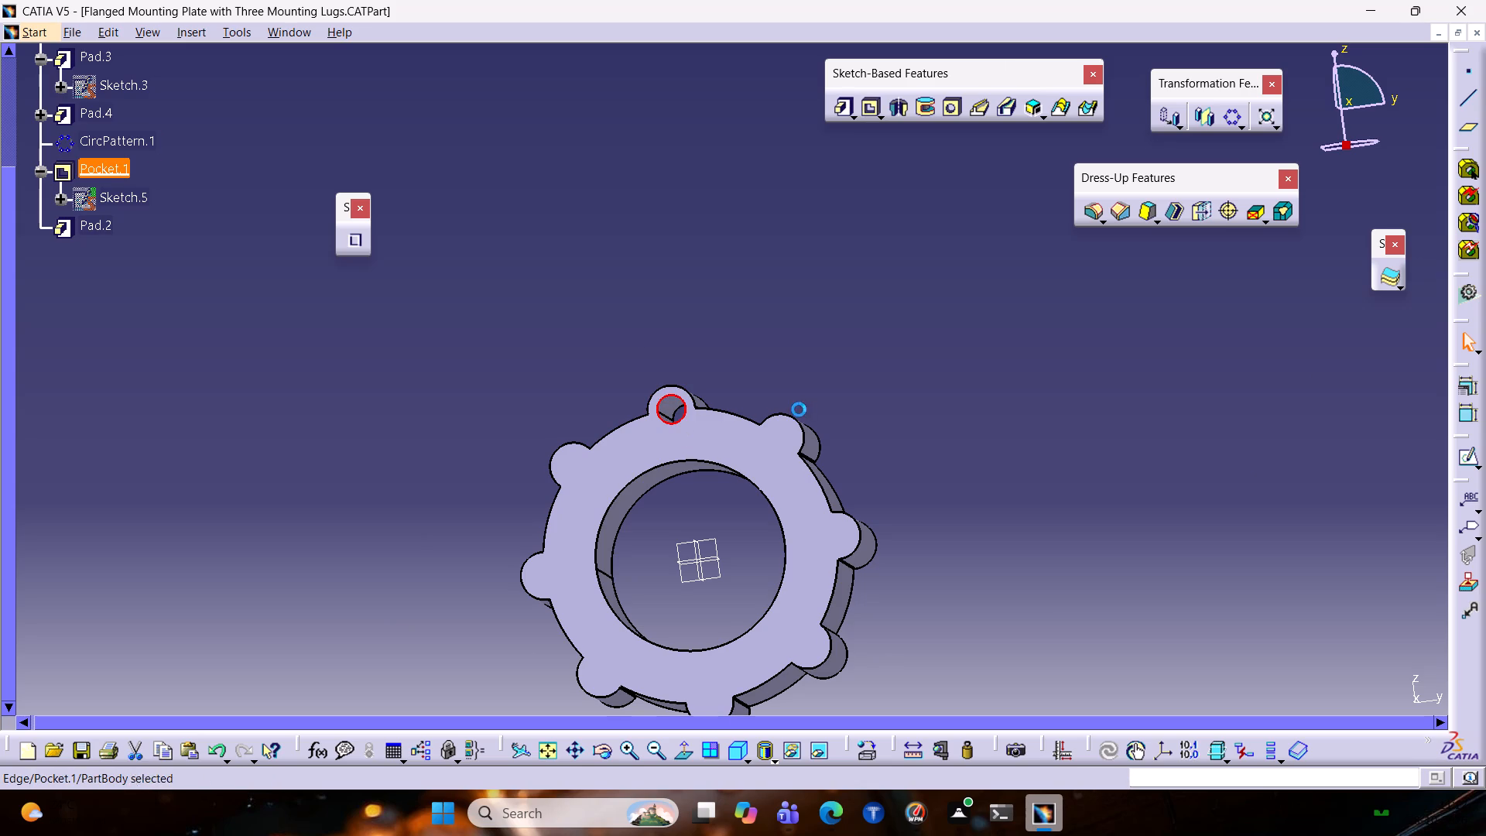
middle_drag(964, 660, 684, 678)
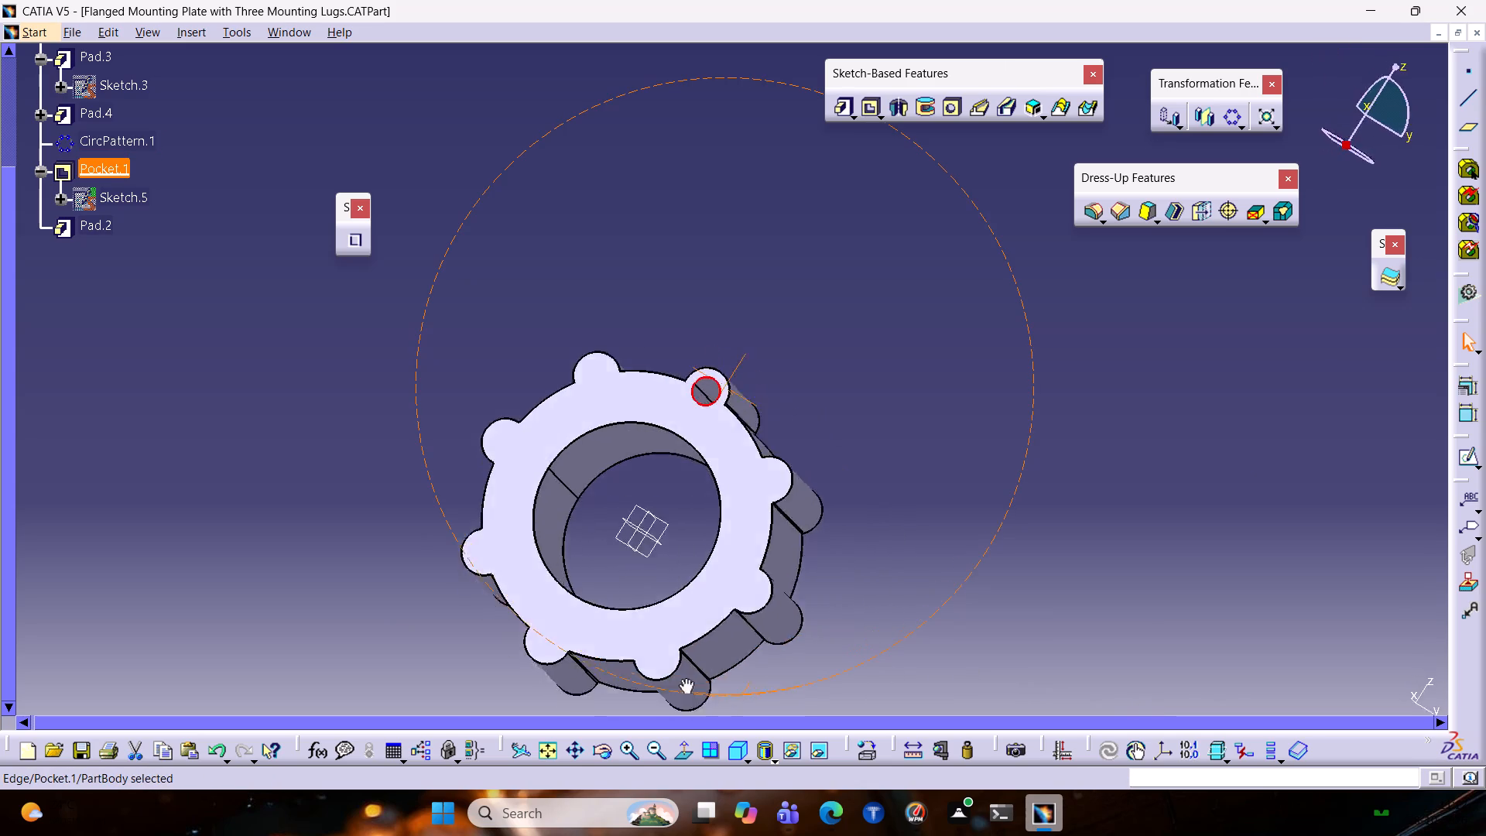
middle_drag(684, 678, 830, 690)
ctrl+middle_drag(780, 375, 896, 313)
ctrl+middle_drag(927, 300, 962, 281)
middle_drag(899, 378, 922, 271)
ctrl+middle_drag(916, 293, 906, 324)
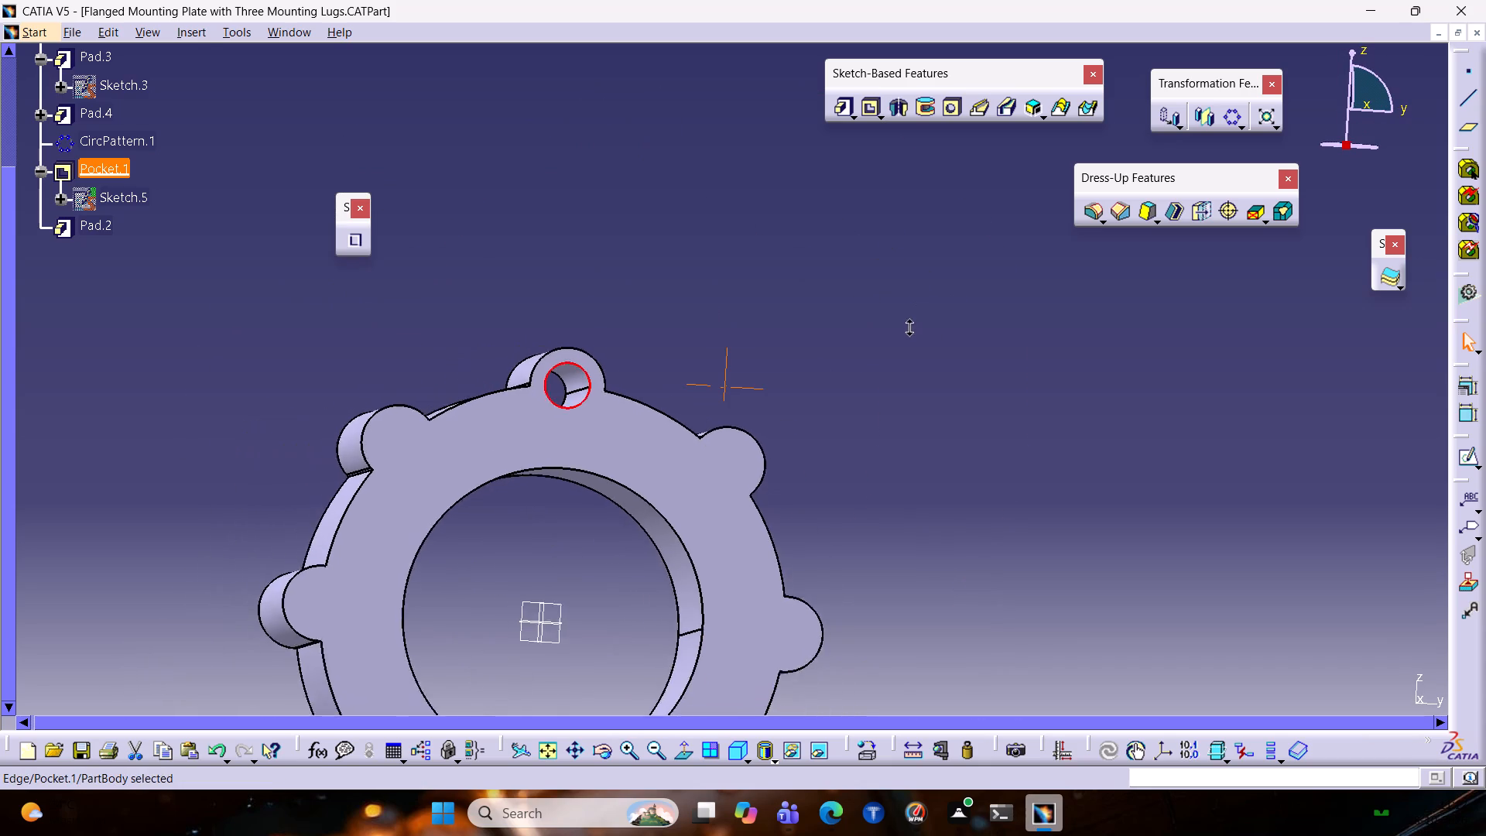
ctrl+middle_drag(906, 324, 951, 293)
ctrl+middle_click(951, 293)
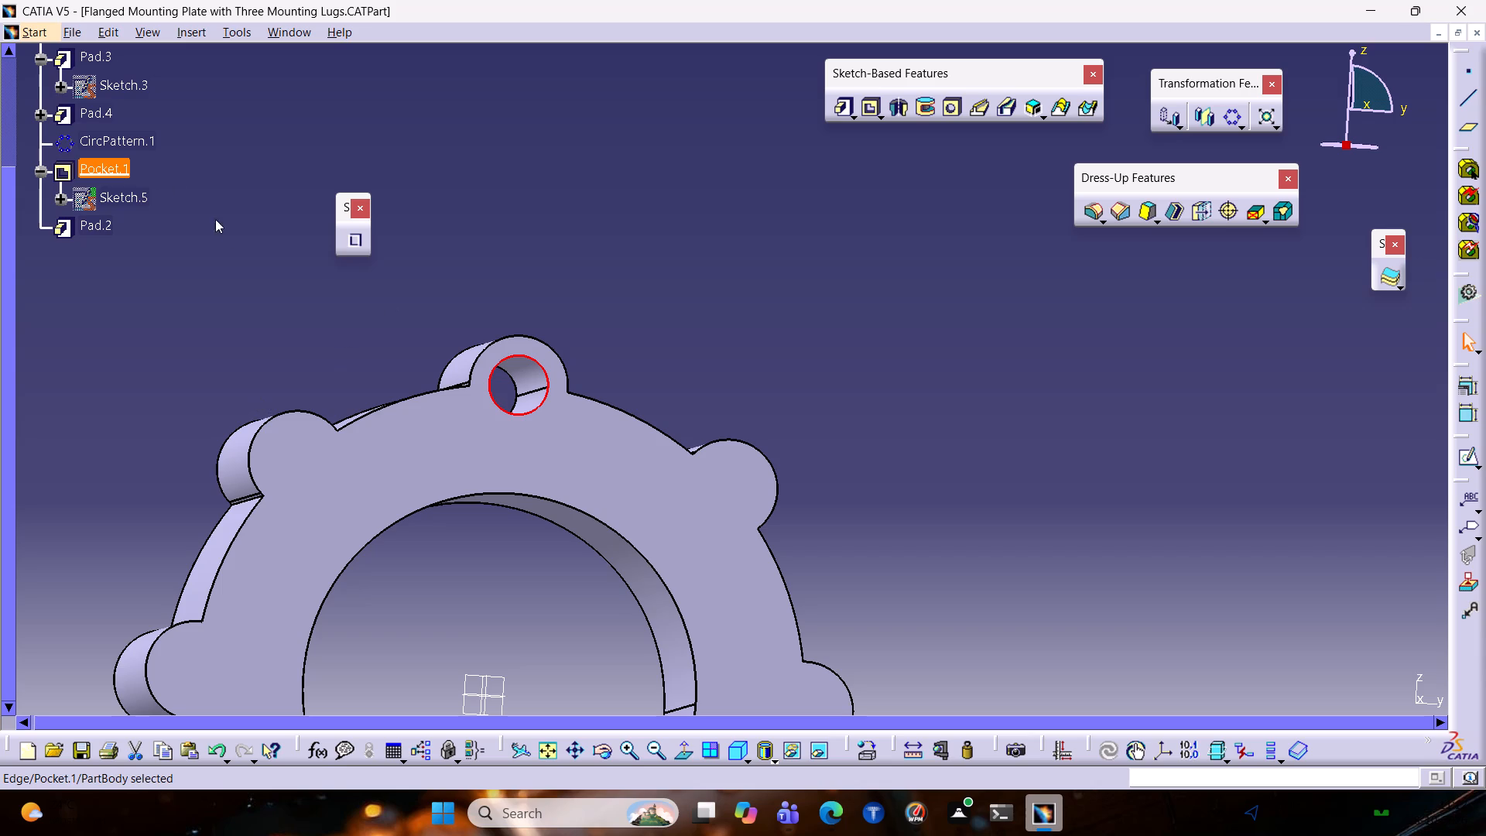
Delete the 6 mm hole circle from Sketch.5 of Pocket.1 and return to the part.
double_click(118, 200)
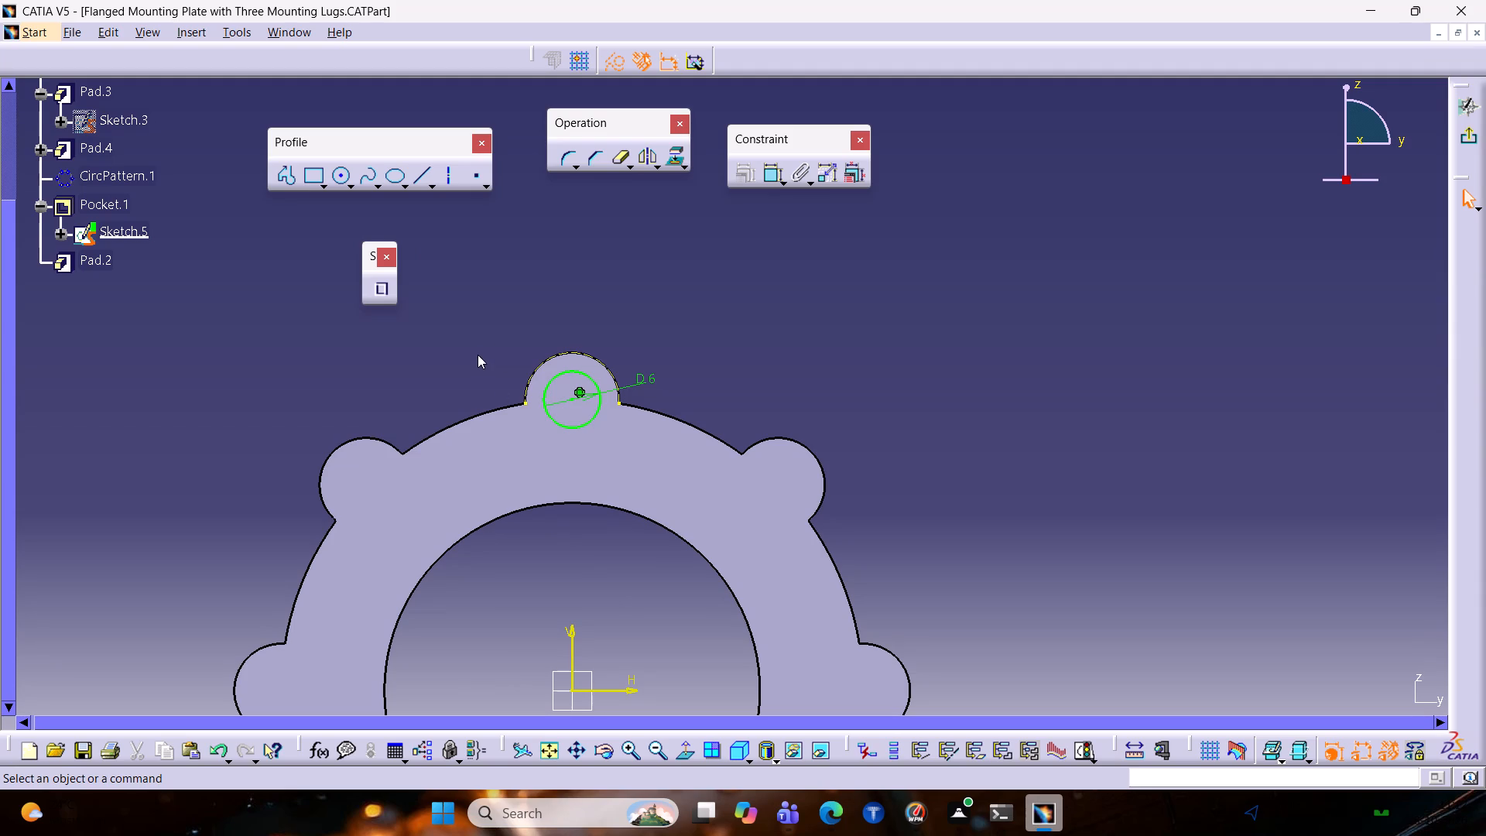
click(600, 396)
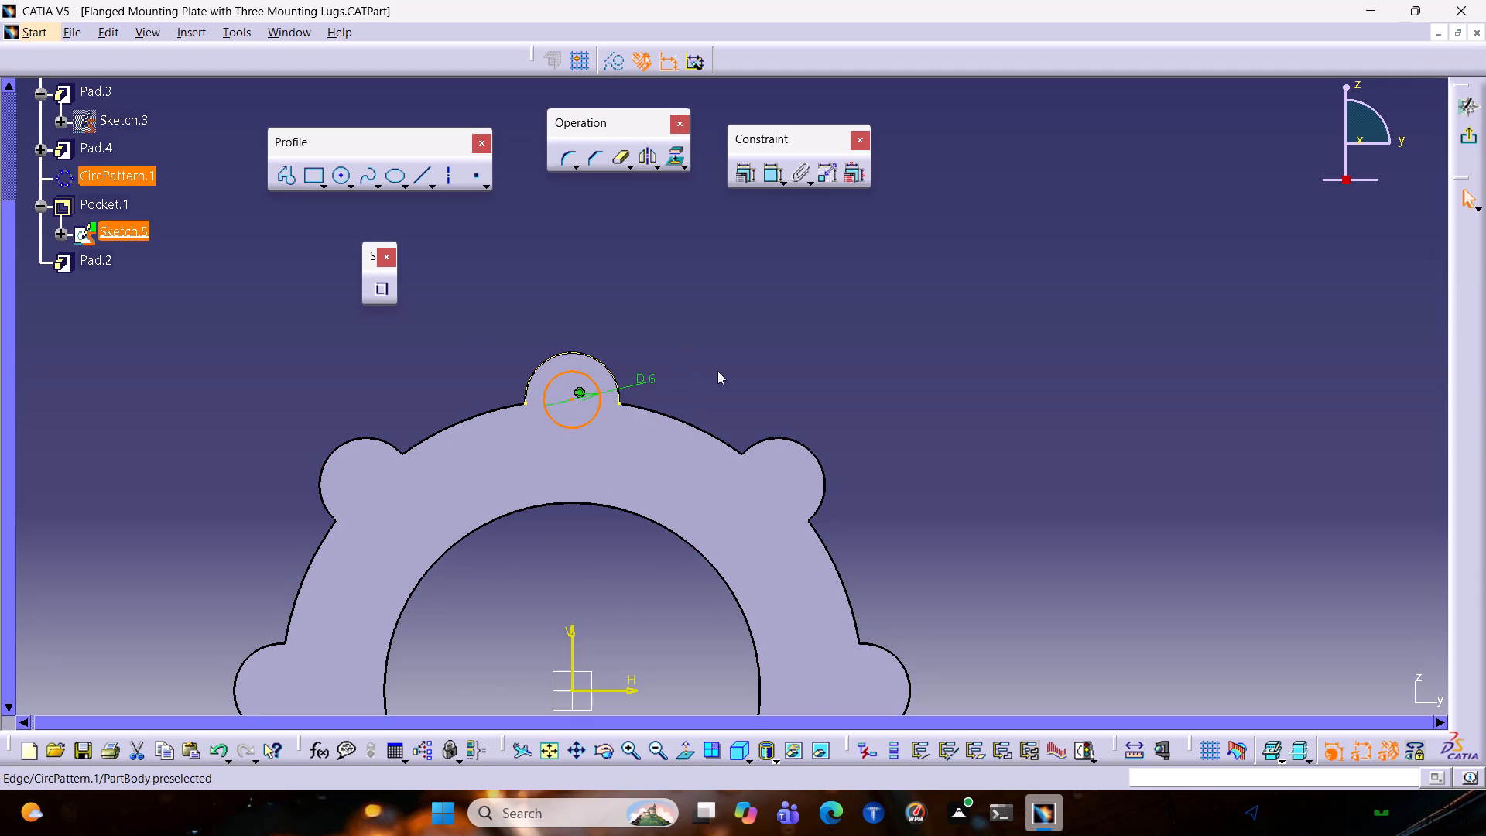
key(Delete)
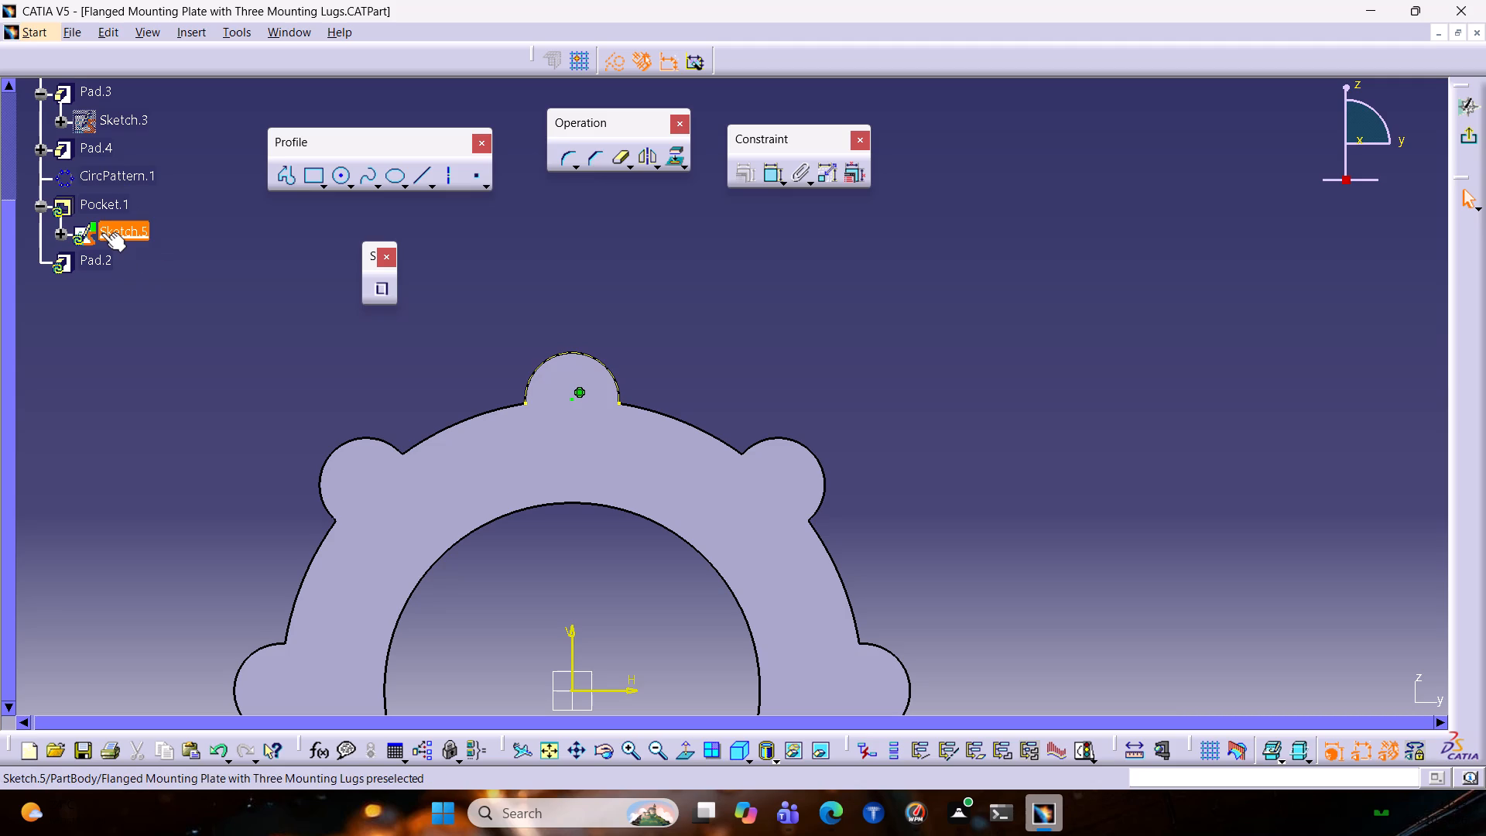
double_click(119, 173)
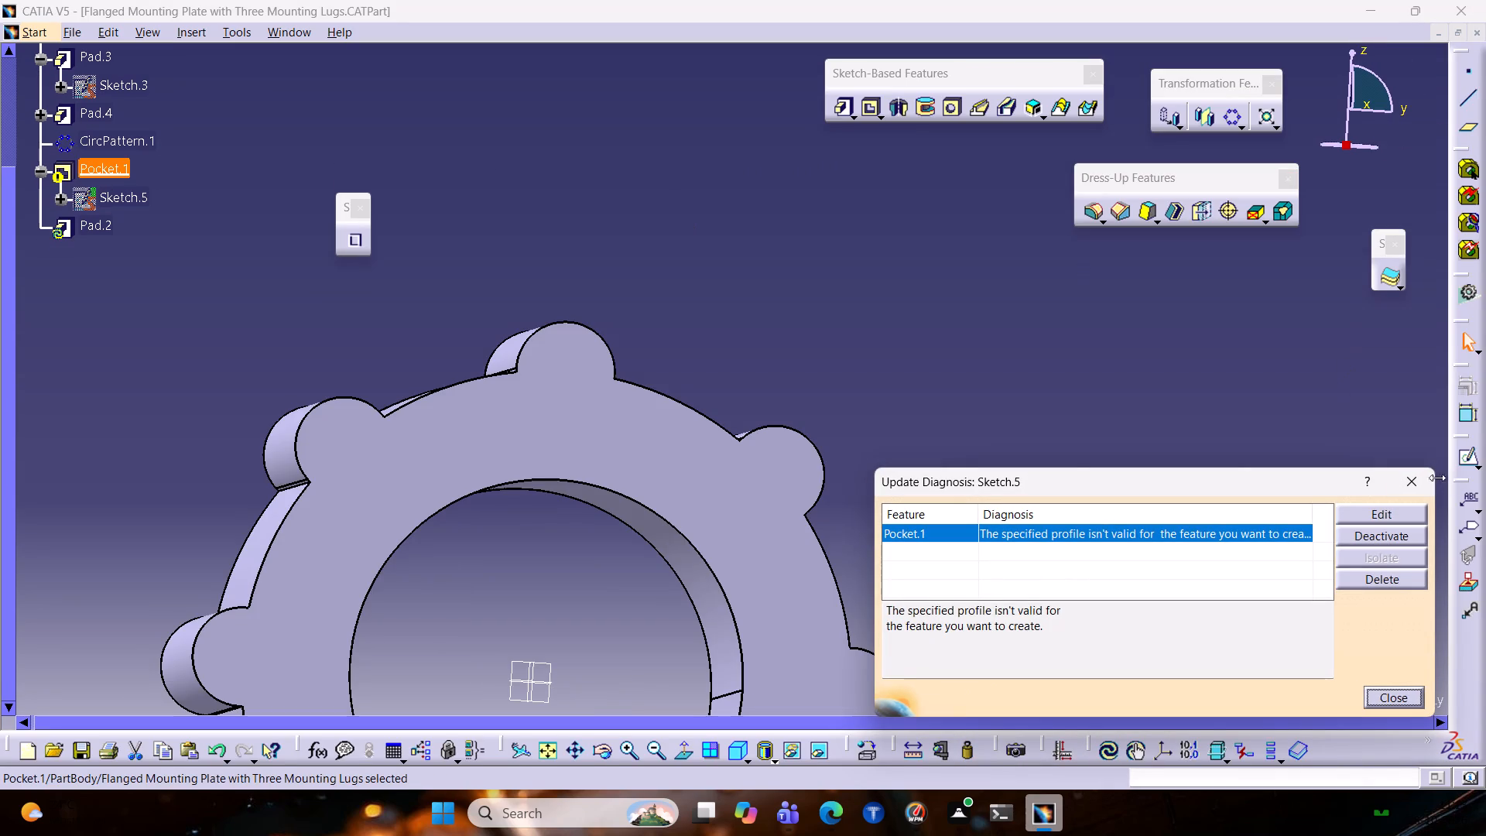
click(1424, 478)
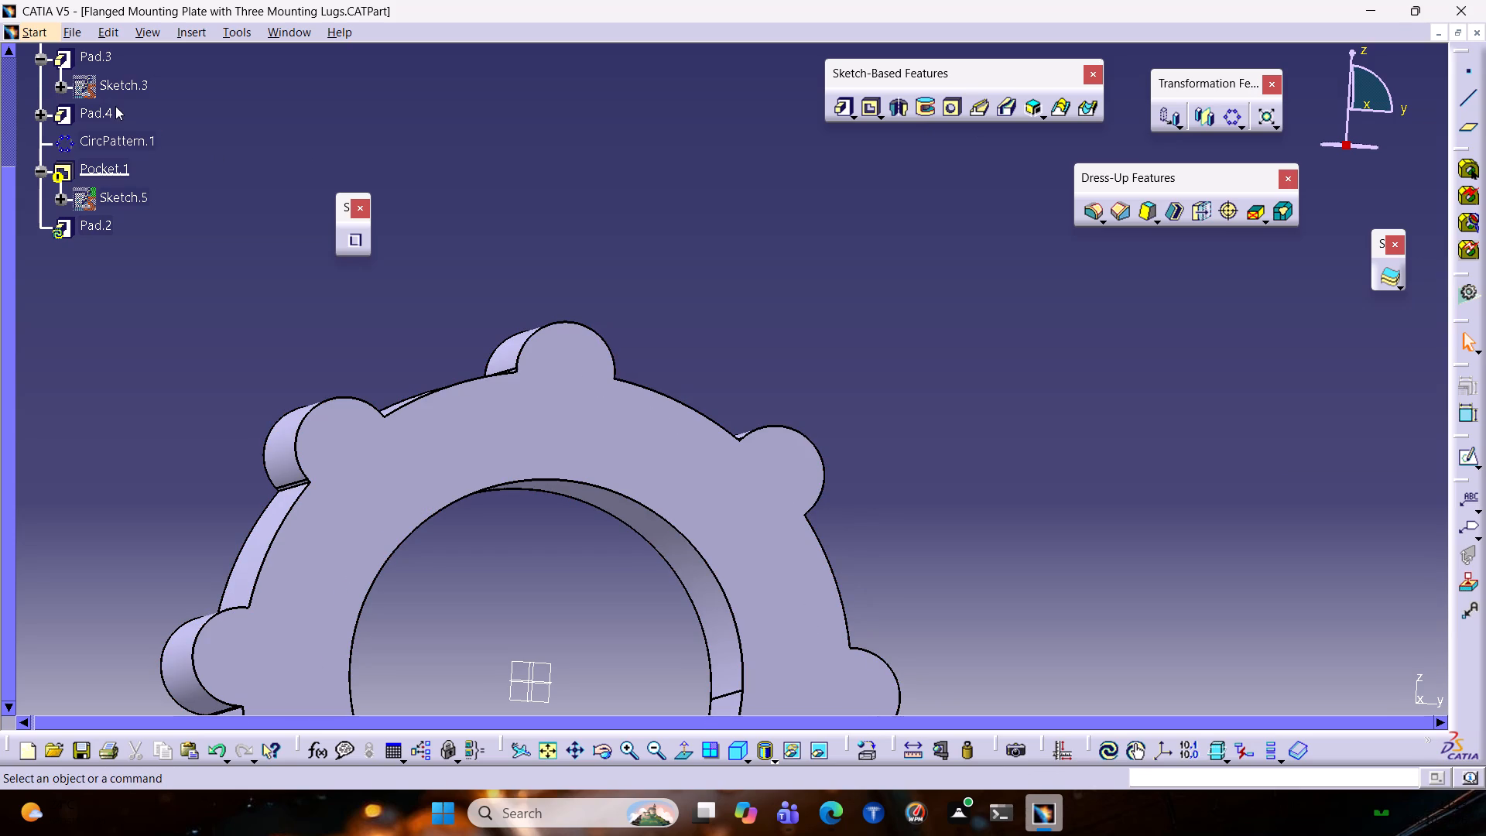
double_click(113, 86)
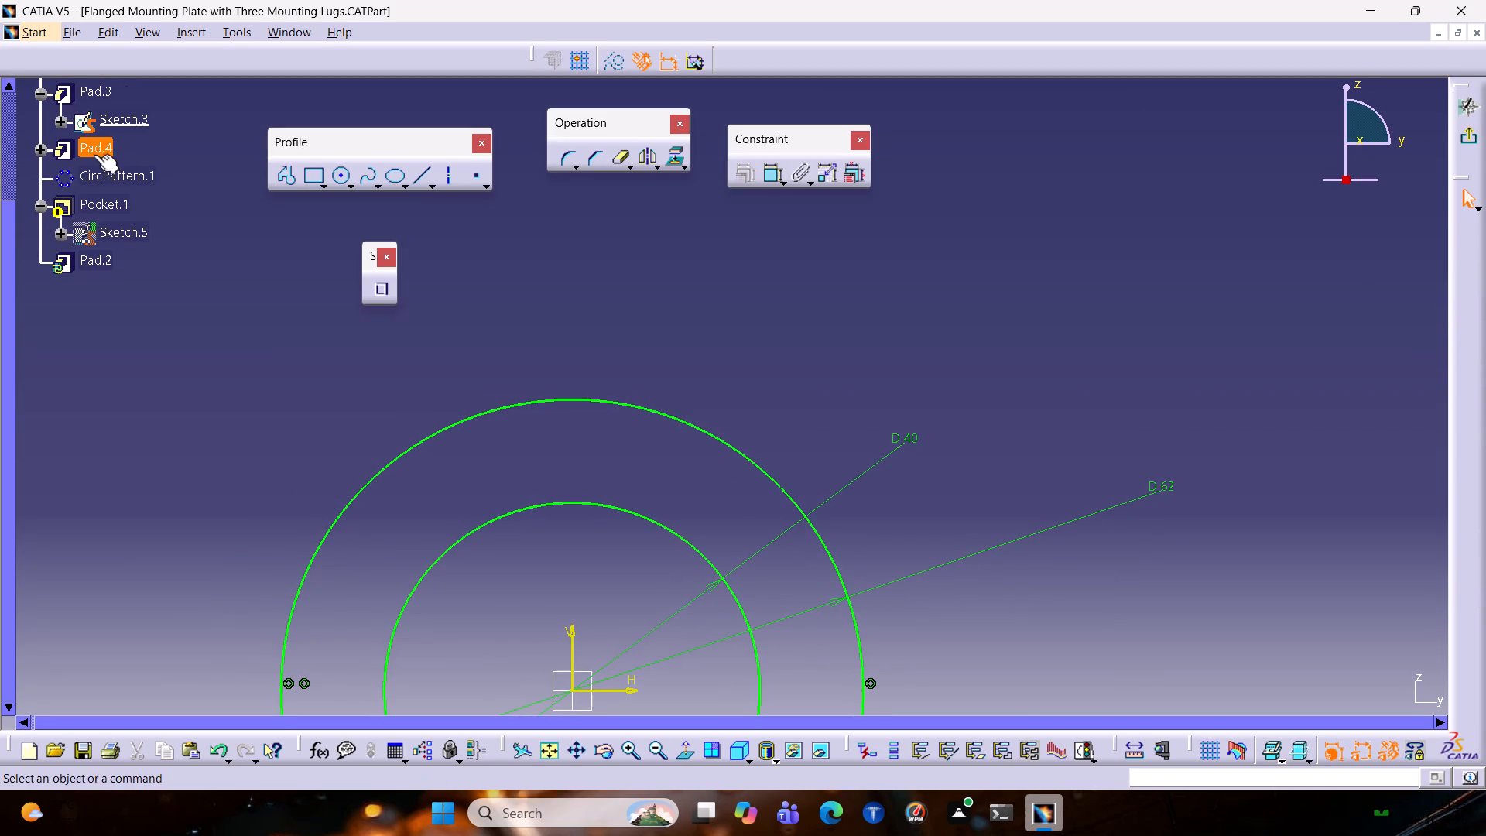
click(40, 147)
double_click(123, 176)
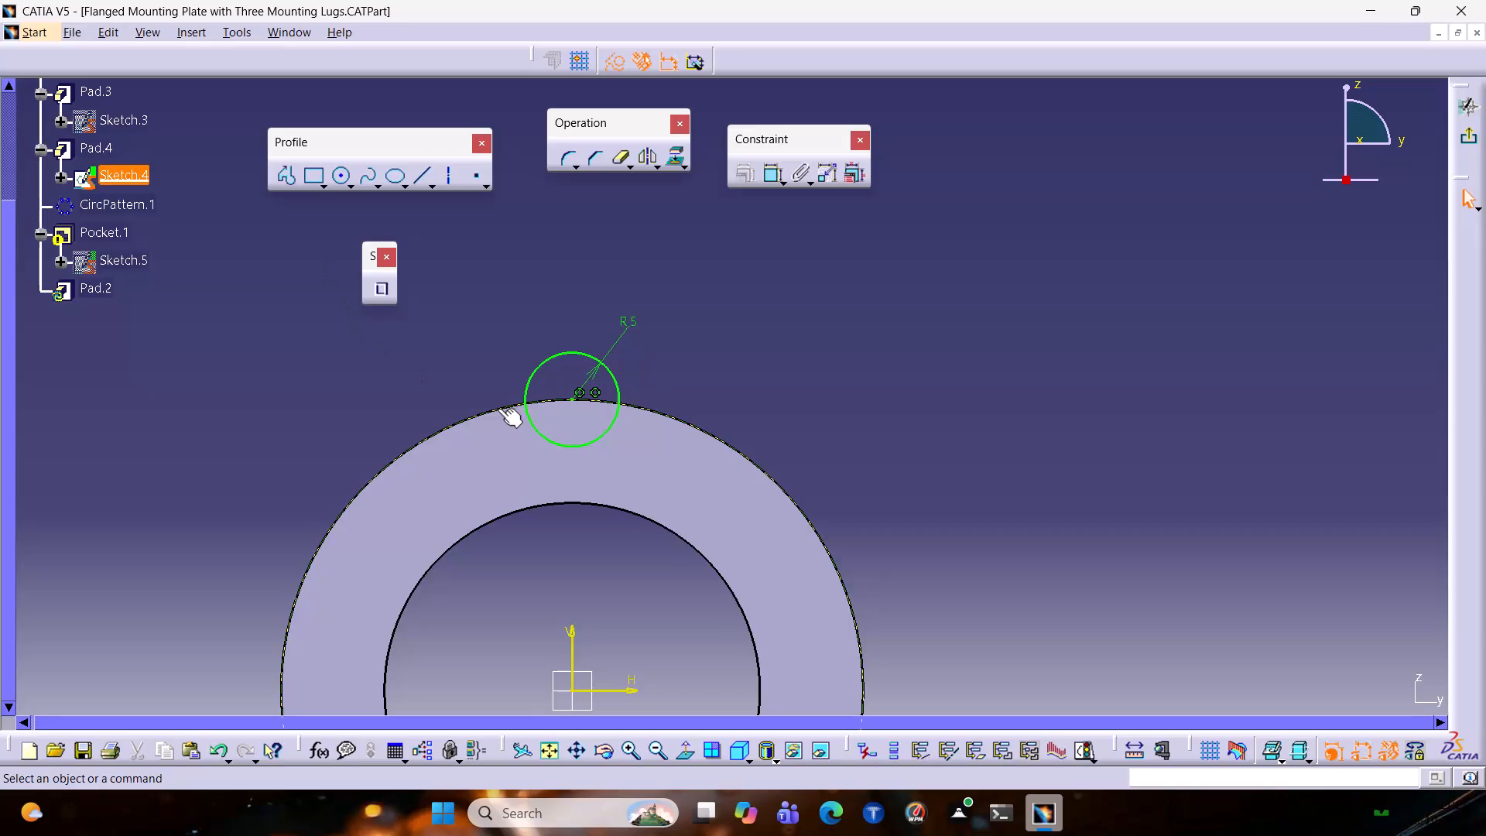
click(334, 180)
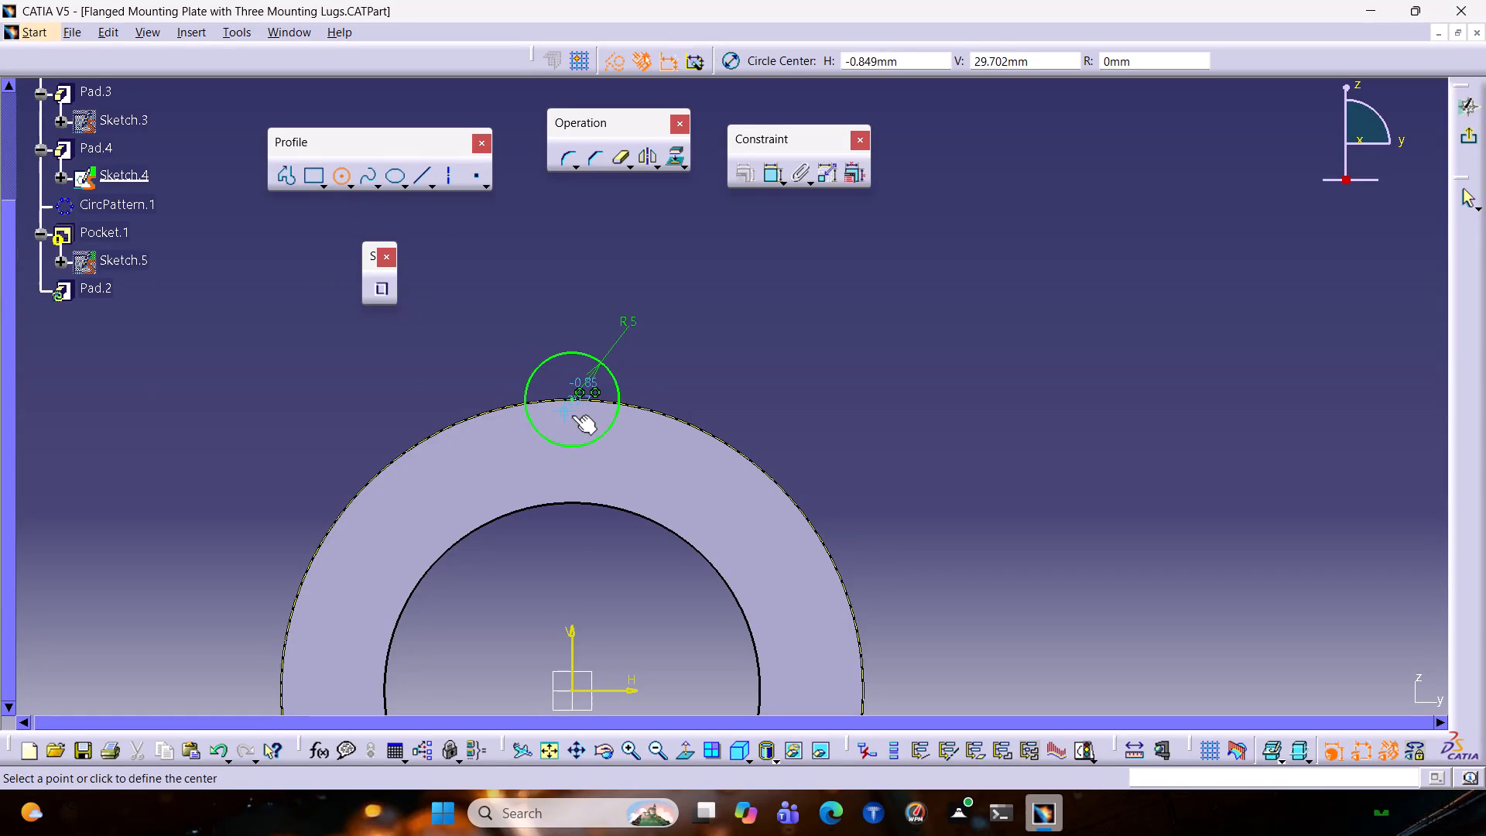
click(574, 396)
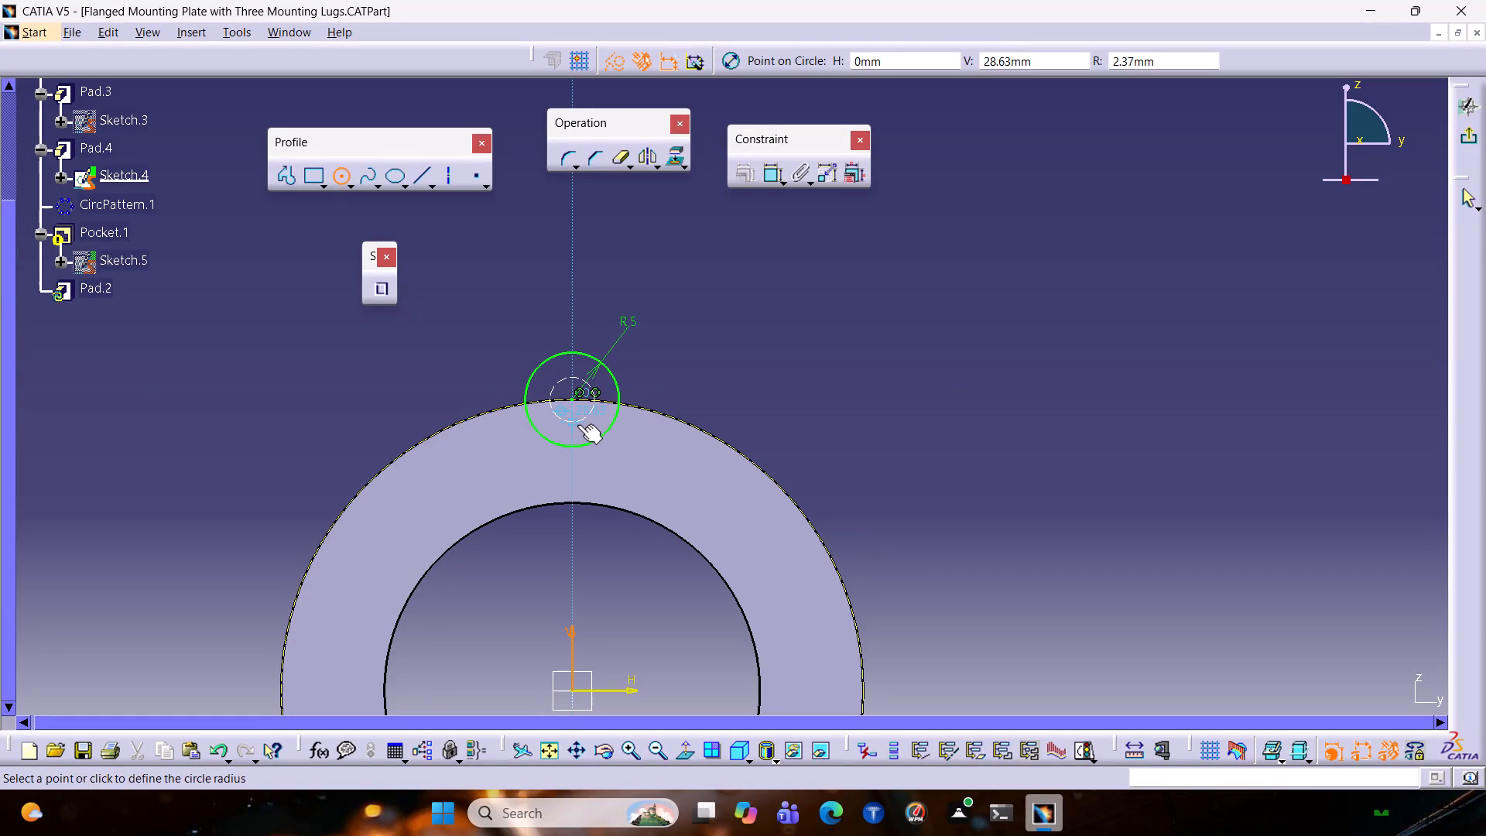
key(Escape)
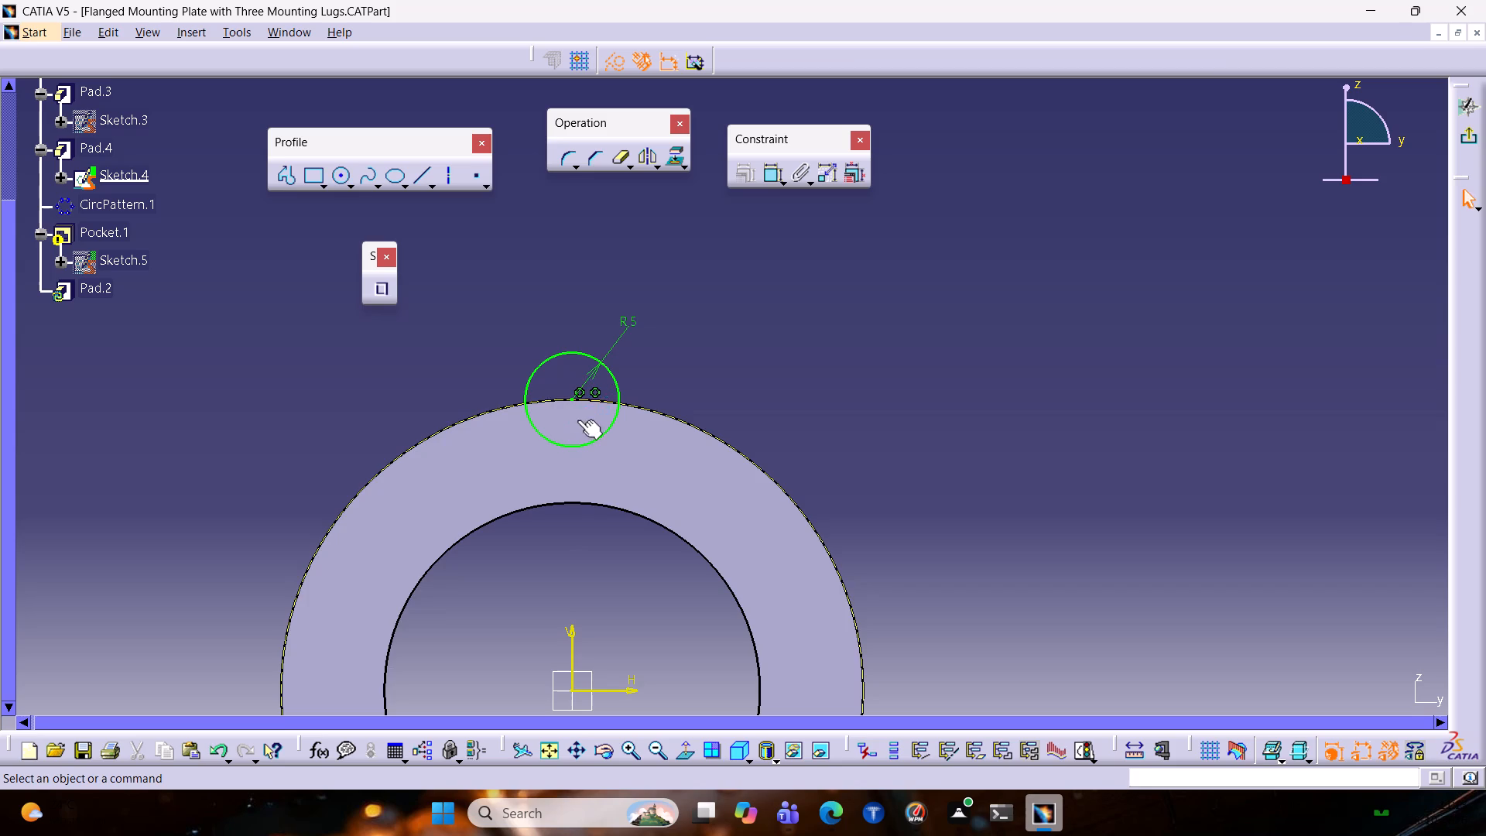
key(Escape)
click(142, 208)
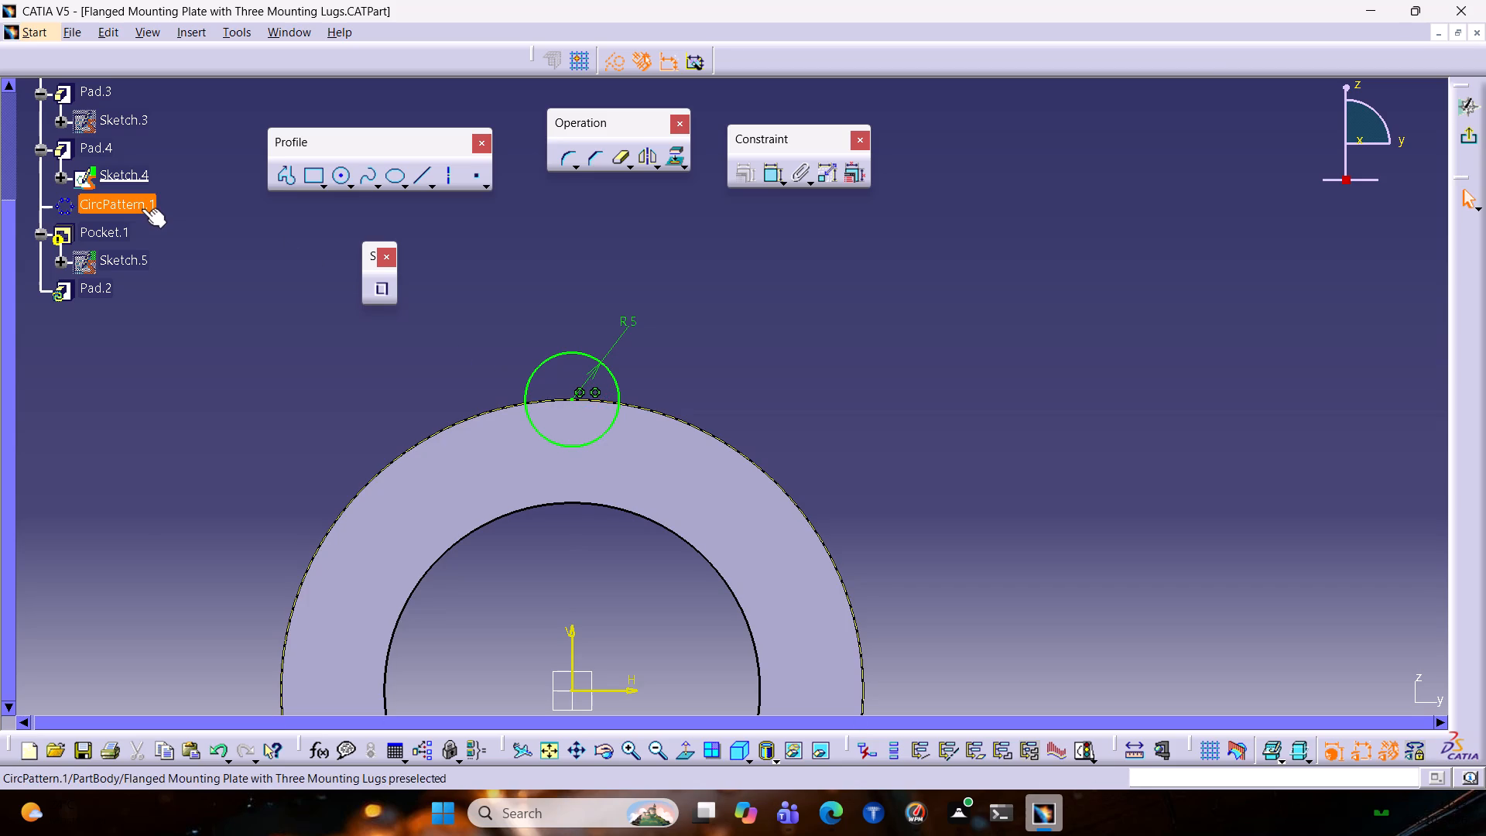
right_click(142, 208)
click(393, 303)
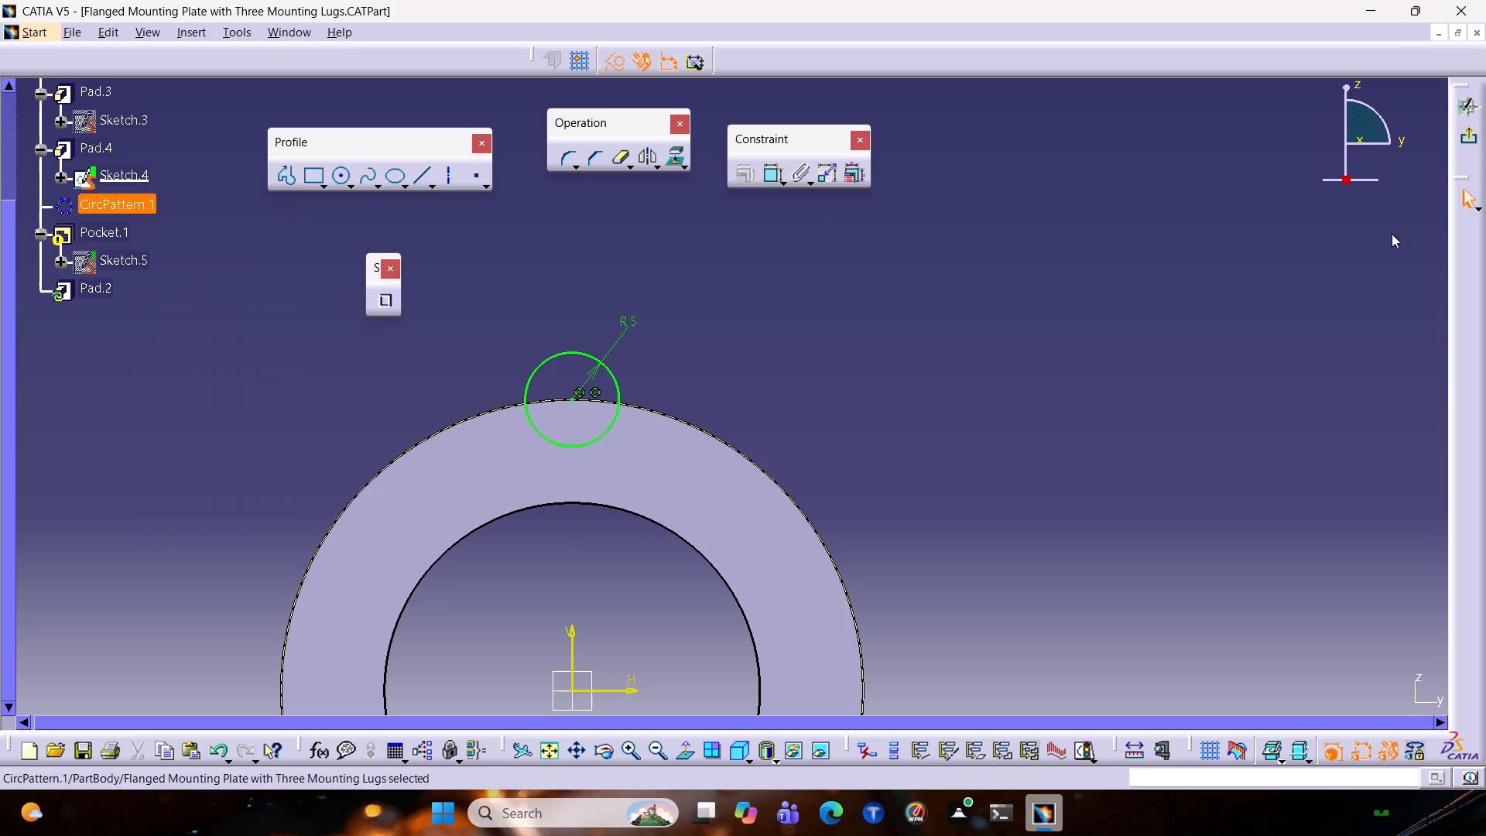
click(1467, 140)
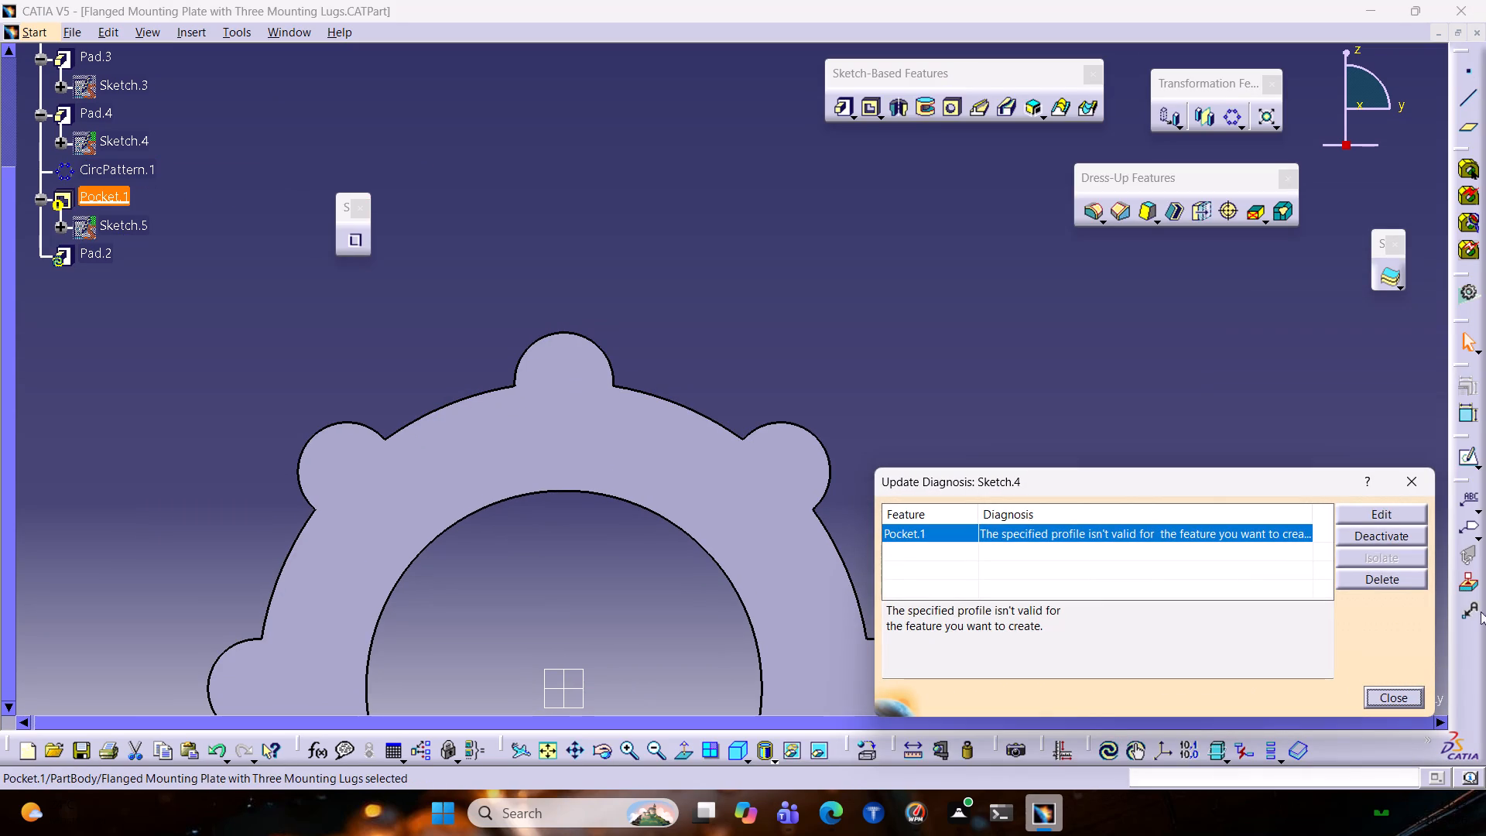
Delete Pocket.1 together with its aggregated elements.
click(1391, 574)
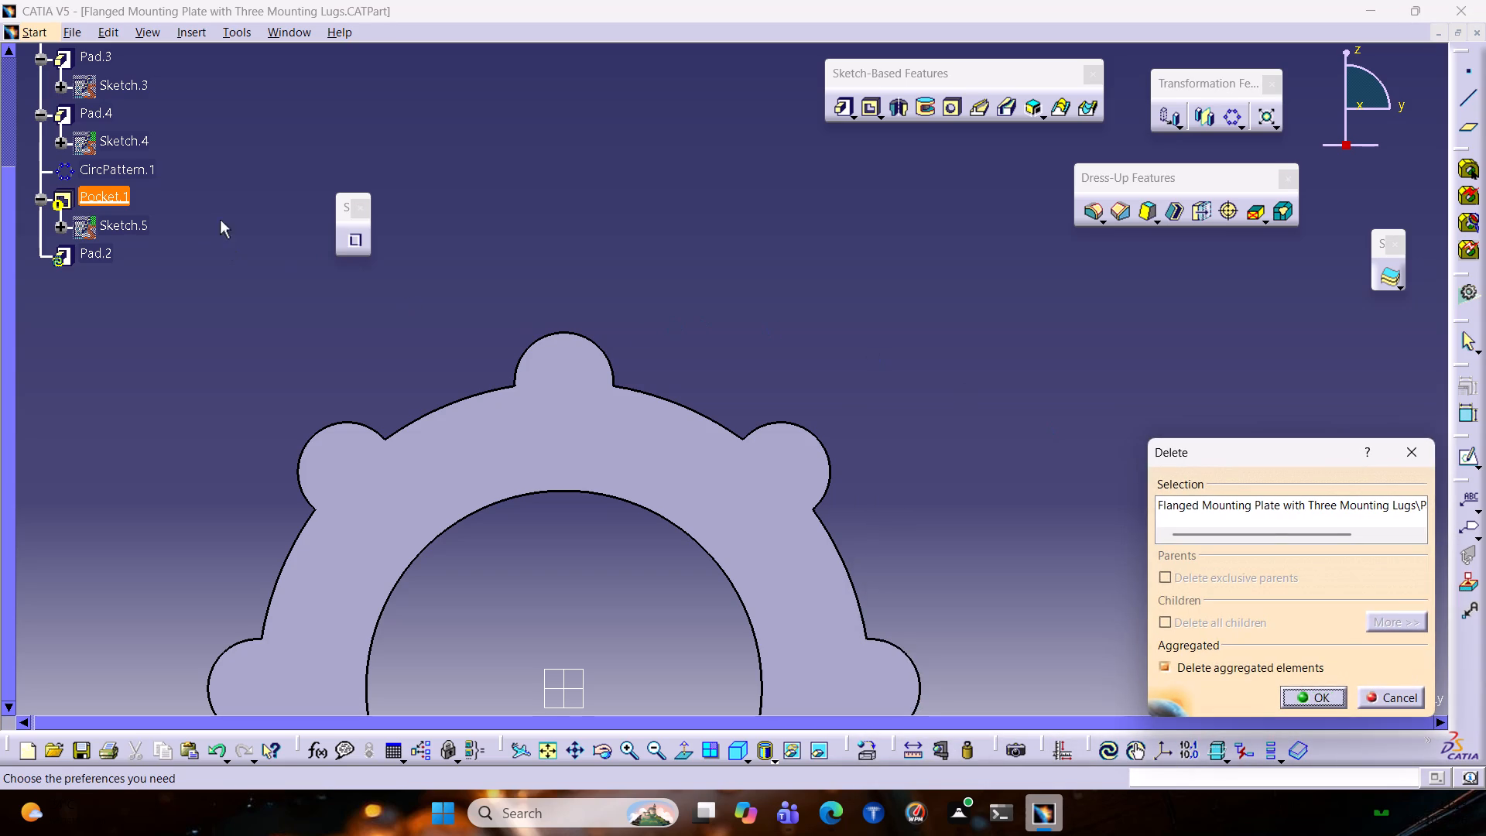
click(1327, 698)
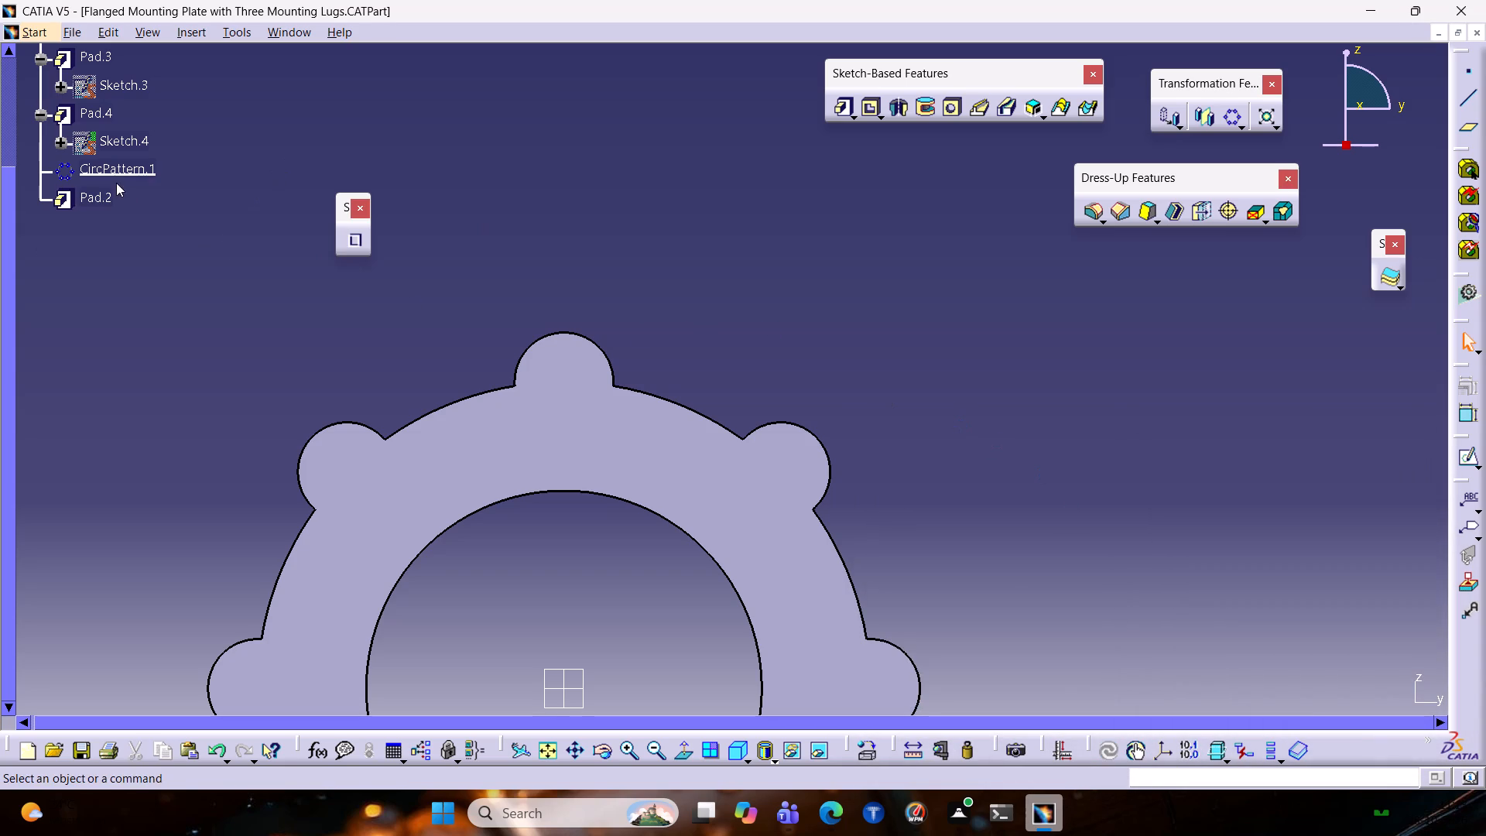
Delete CircPattern.1, the circular pattern of the lugs around the ring.
right_click(119, 173)
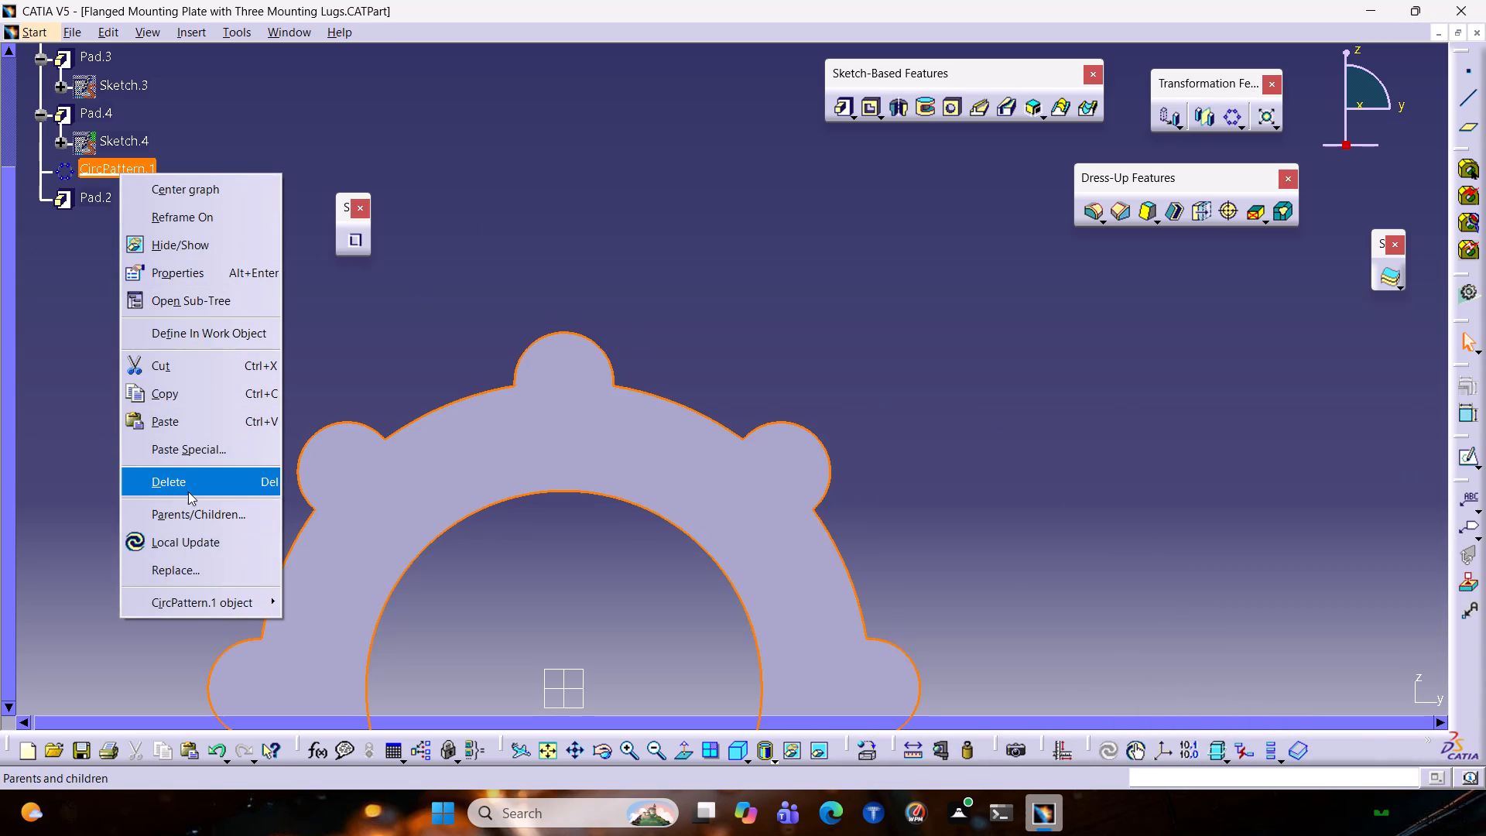
click(190, 486)
click(1323, 698)
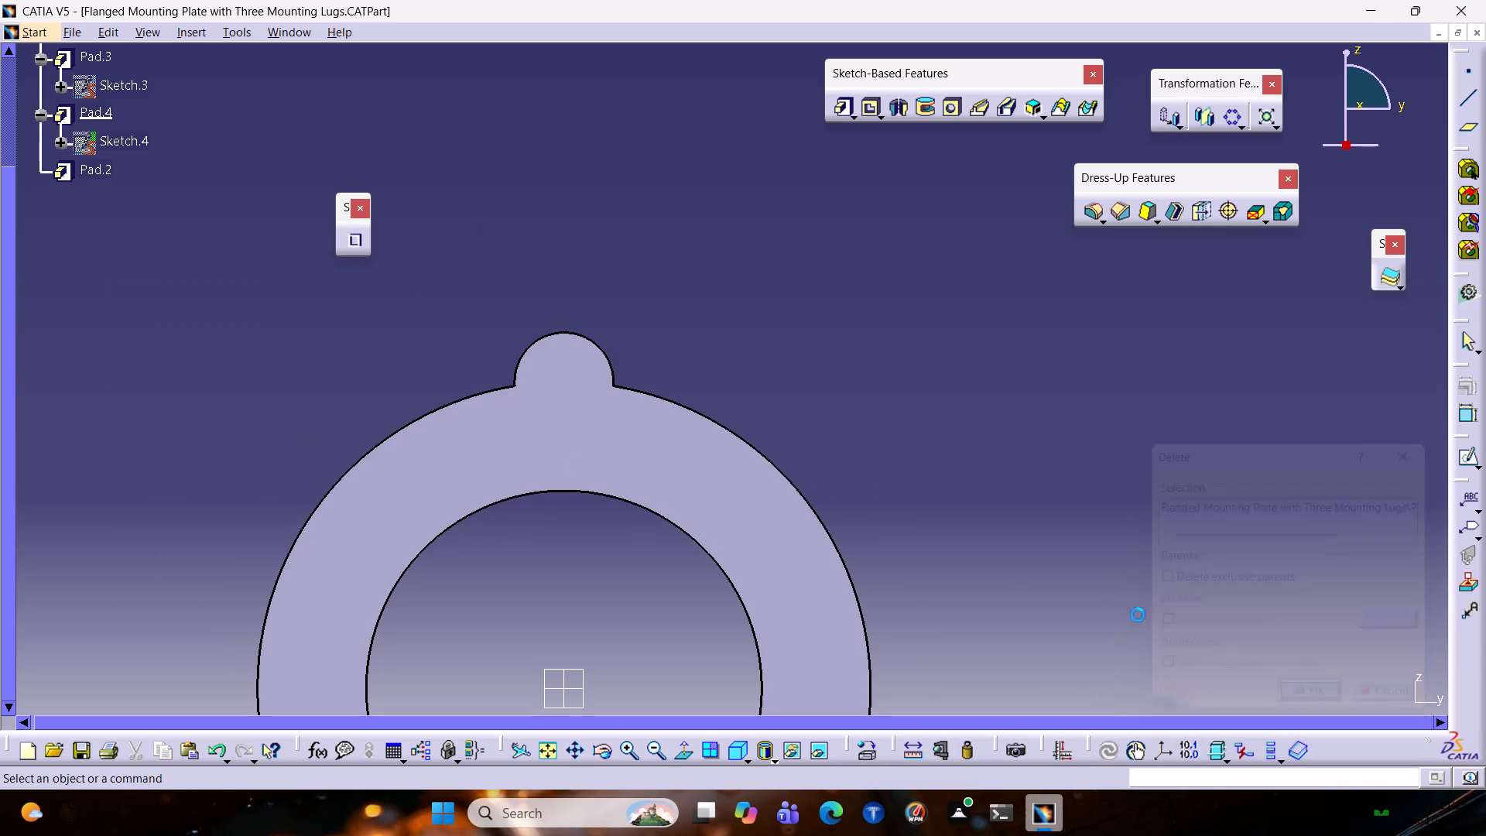
Start a new sketch on the ring's front face and project the lug's rounded edge into it.
click(580, 367)
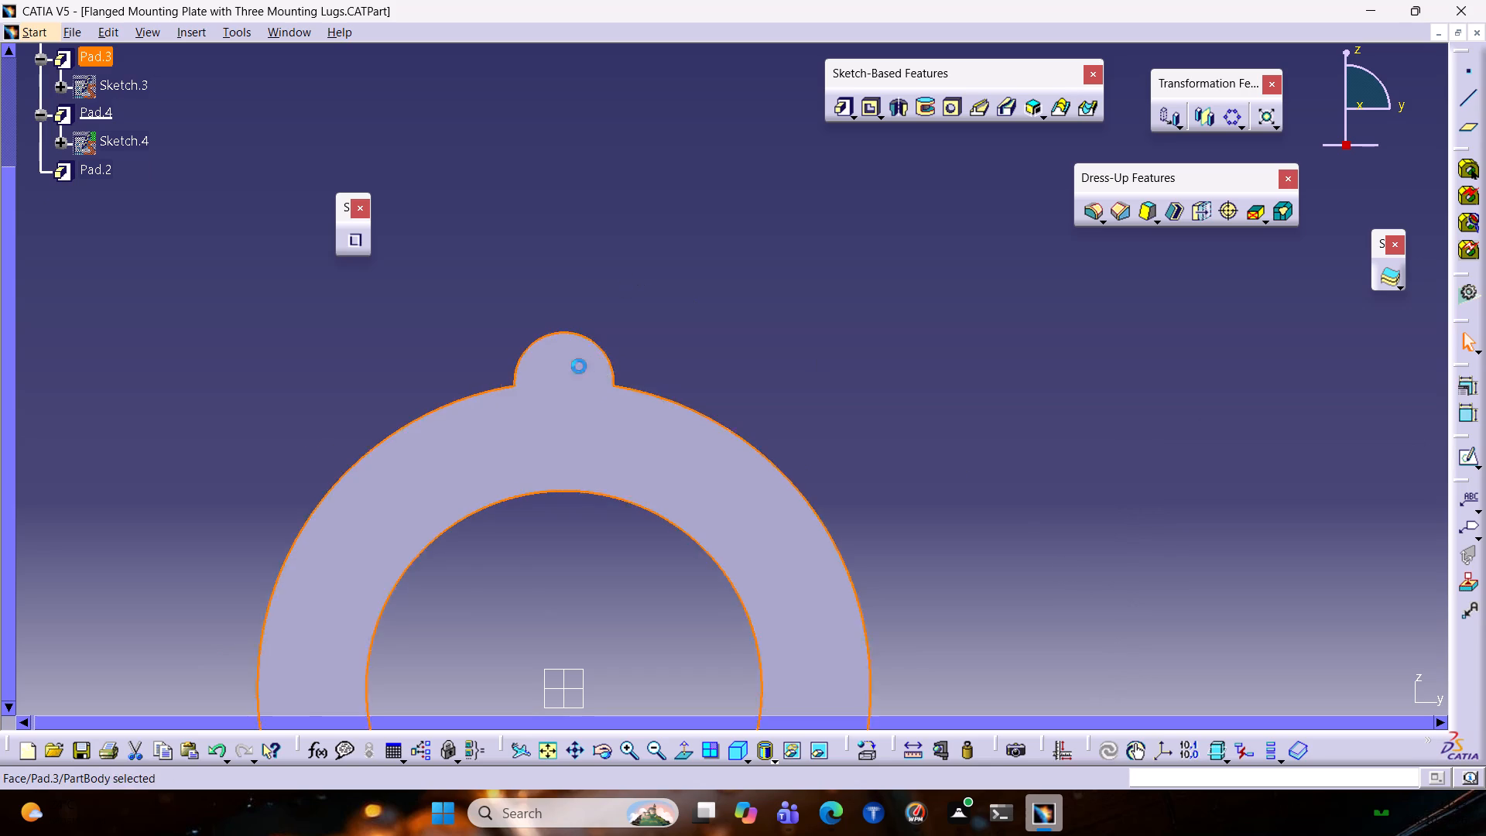
click(1471, 460)
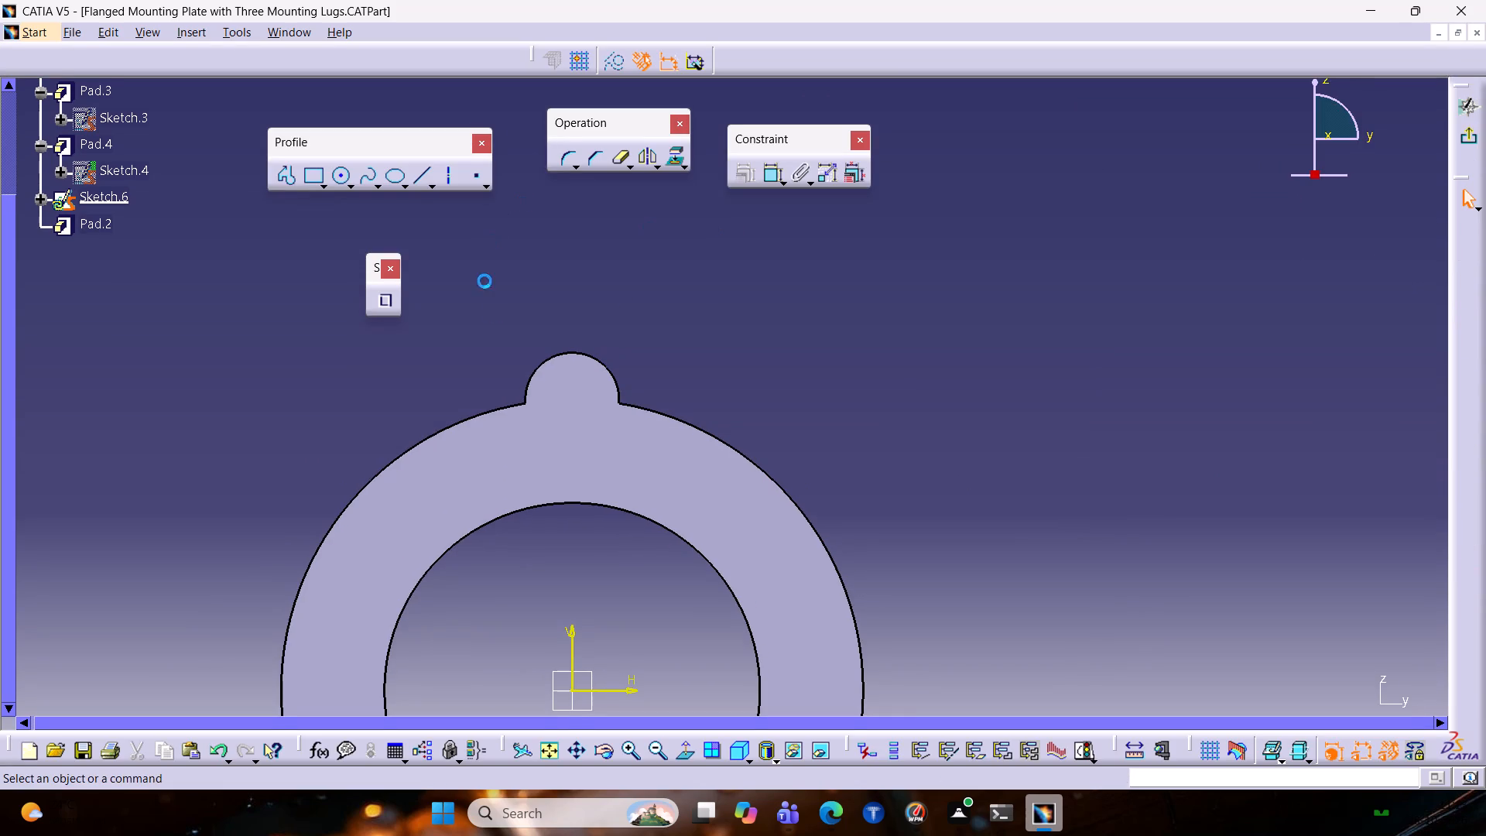
click(580, 351)
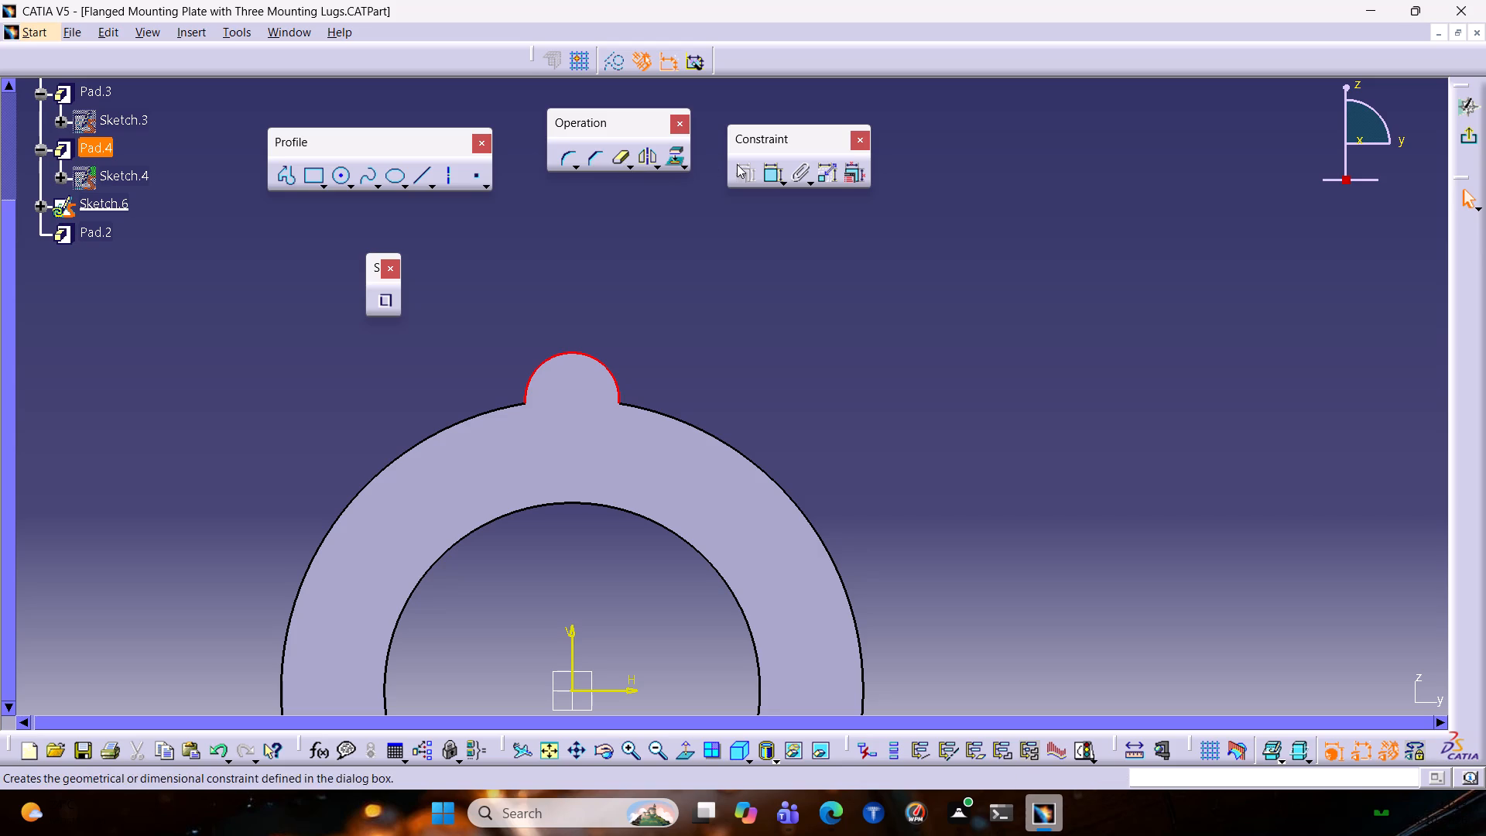
click(673, 156)
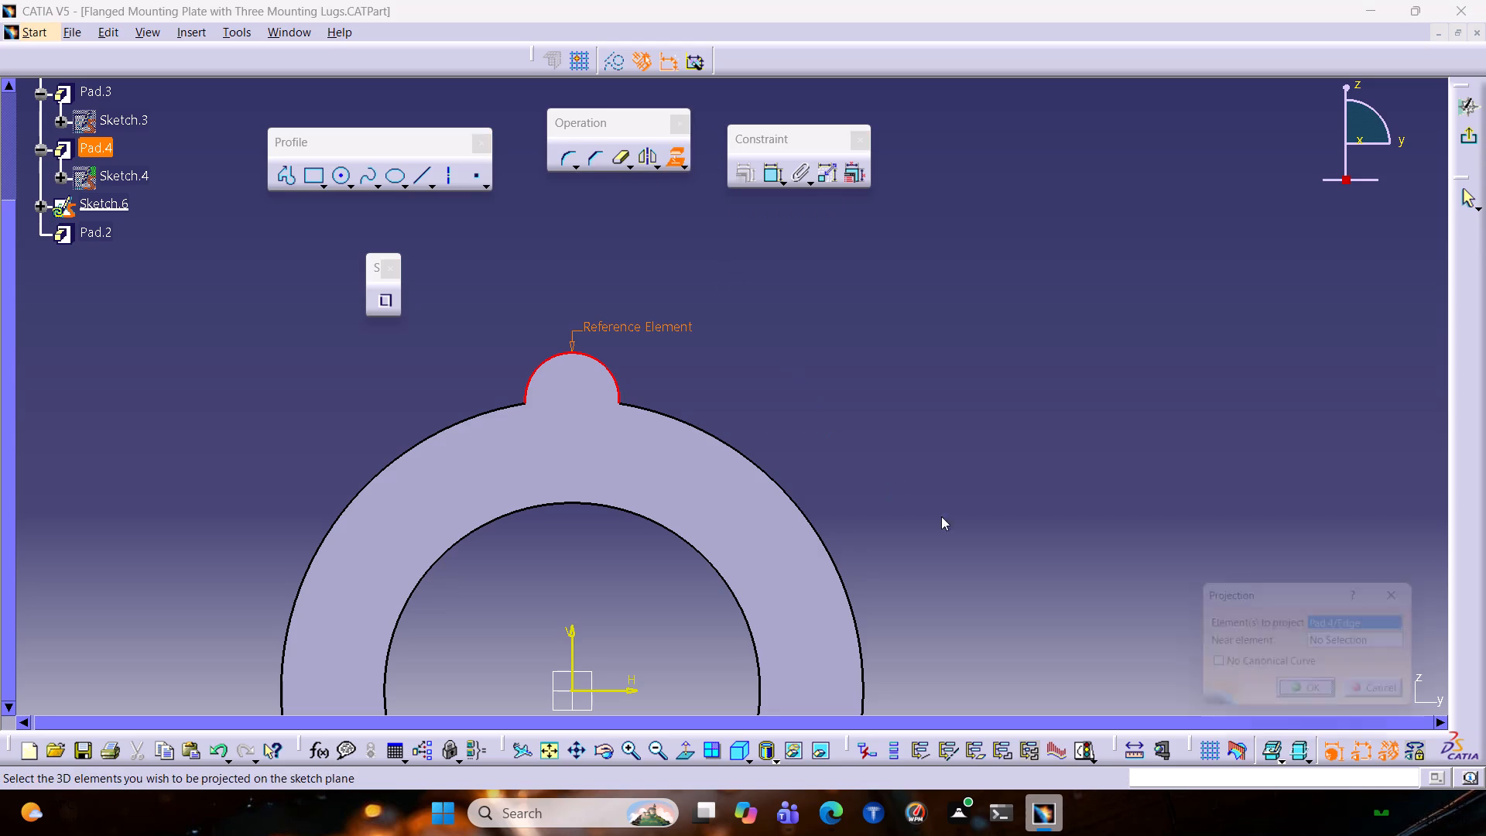
click(1315, 688)
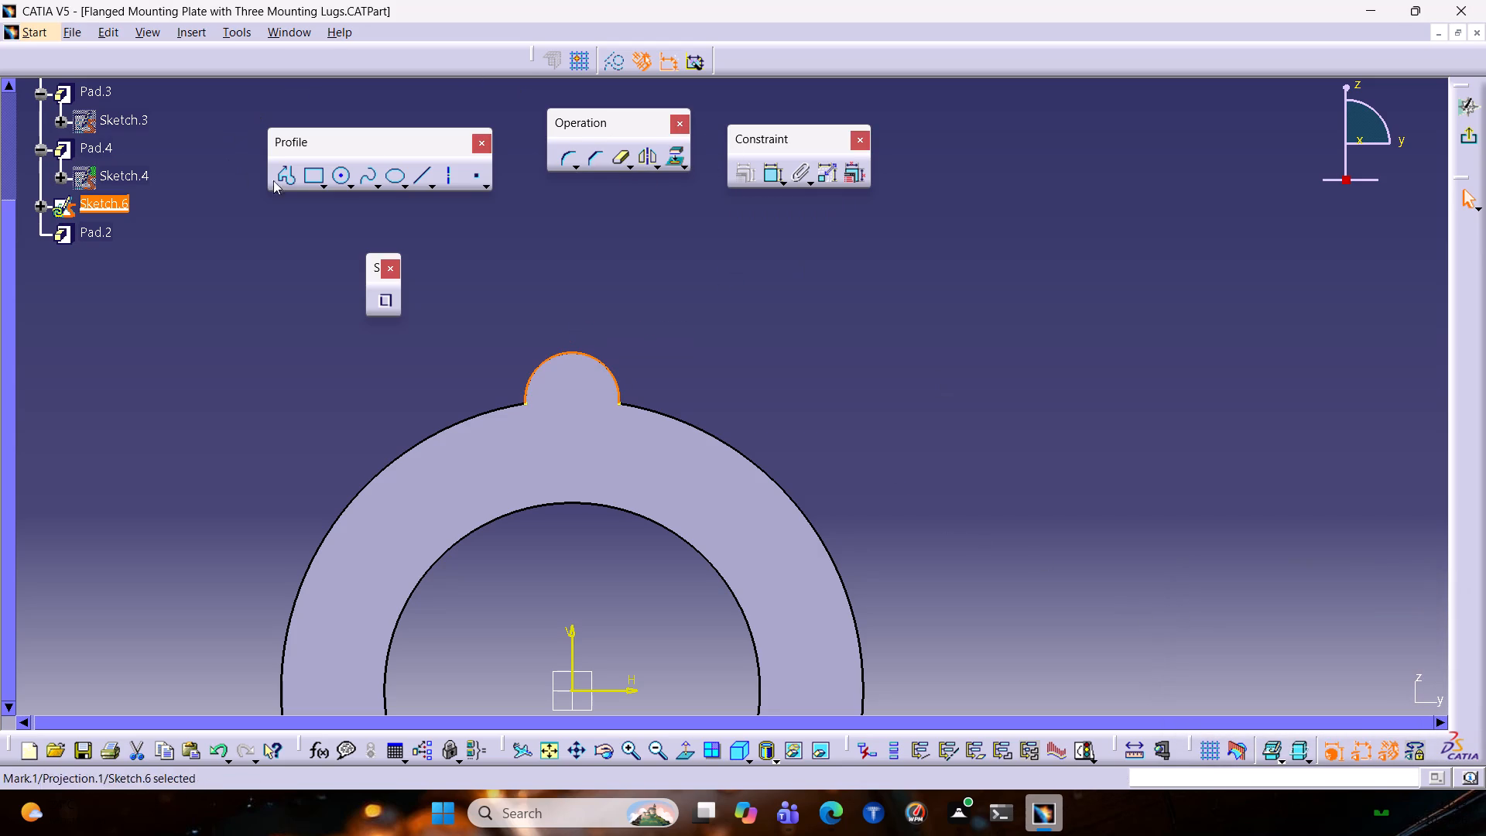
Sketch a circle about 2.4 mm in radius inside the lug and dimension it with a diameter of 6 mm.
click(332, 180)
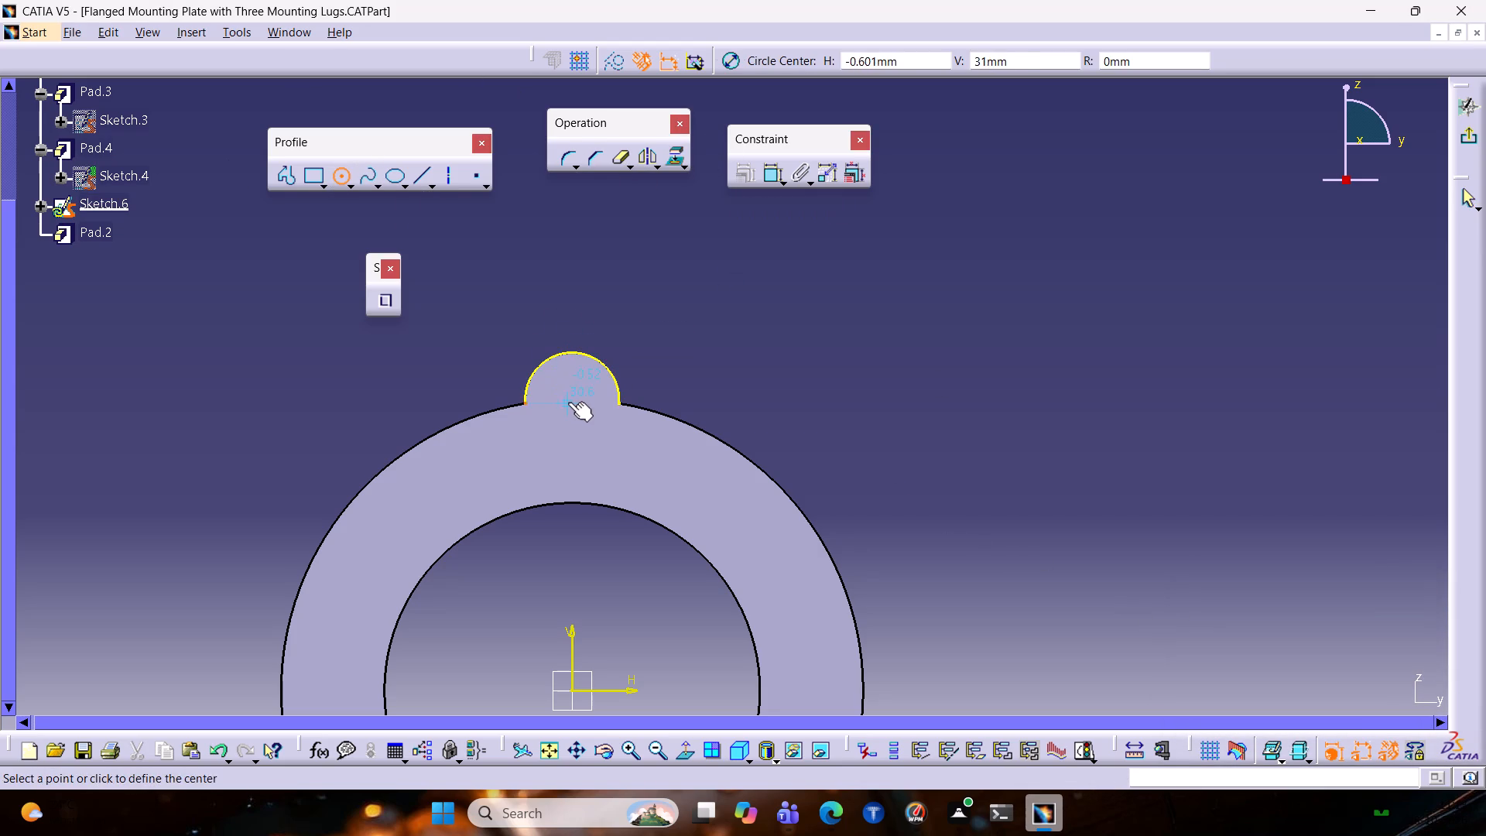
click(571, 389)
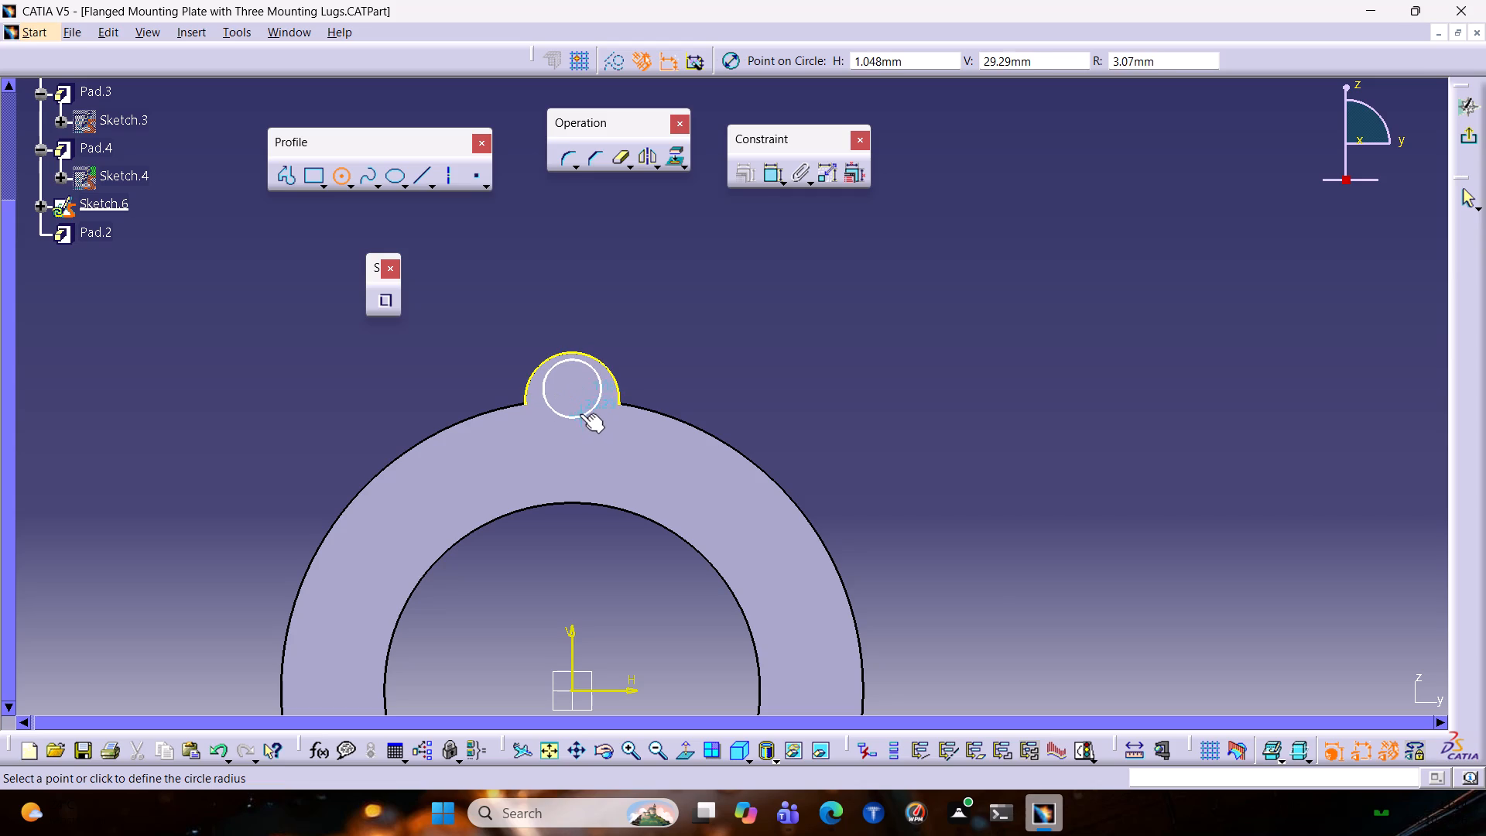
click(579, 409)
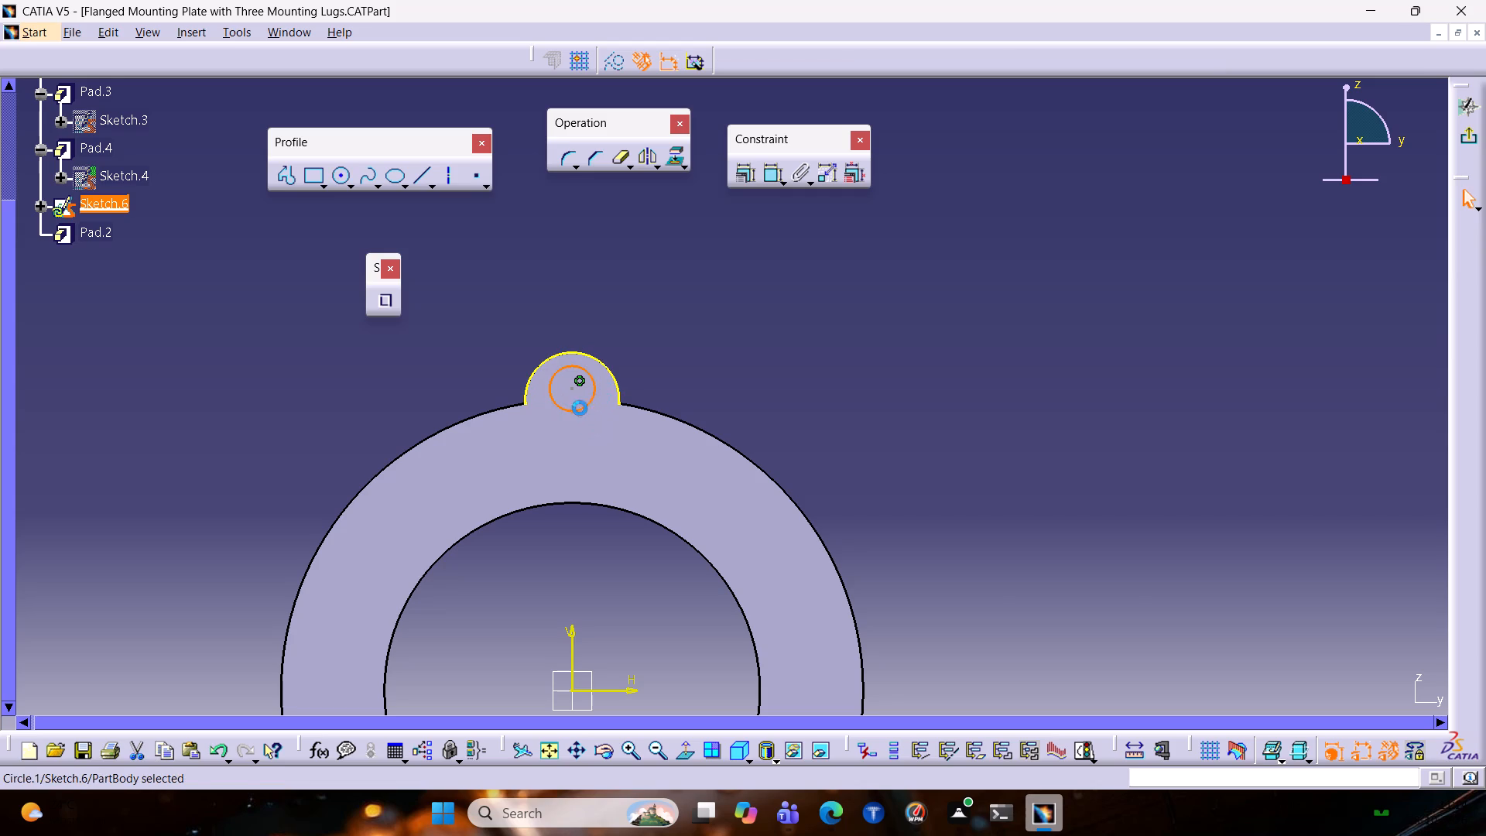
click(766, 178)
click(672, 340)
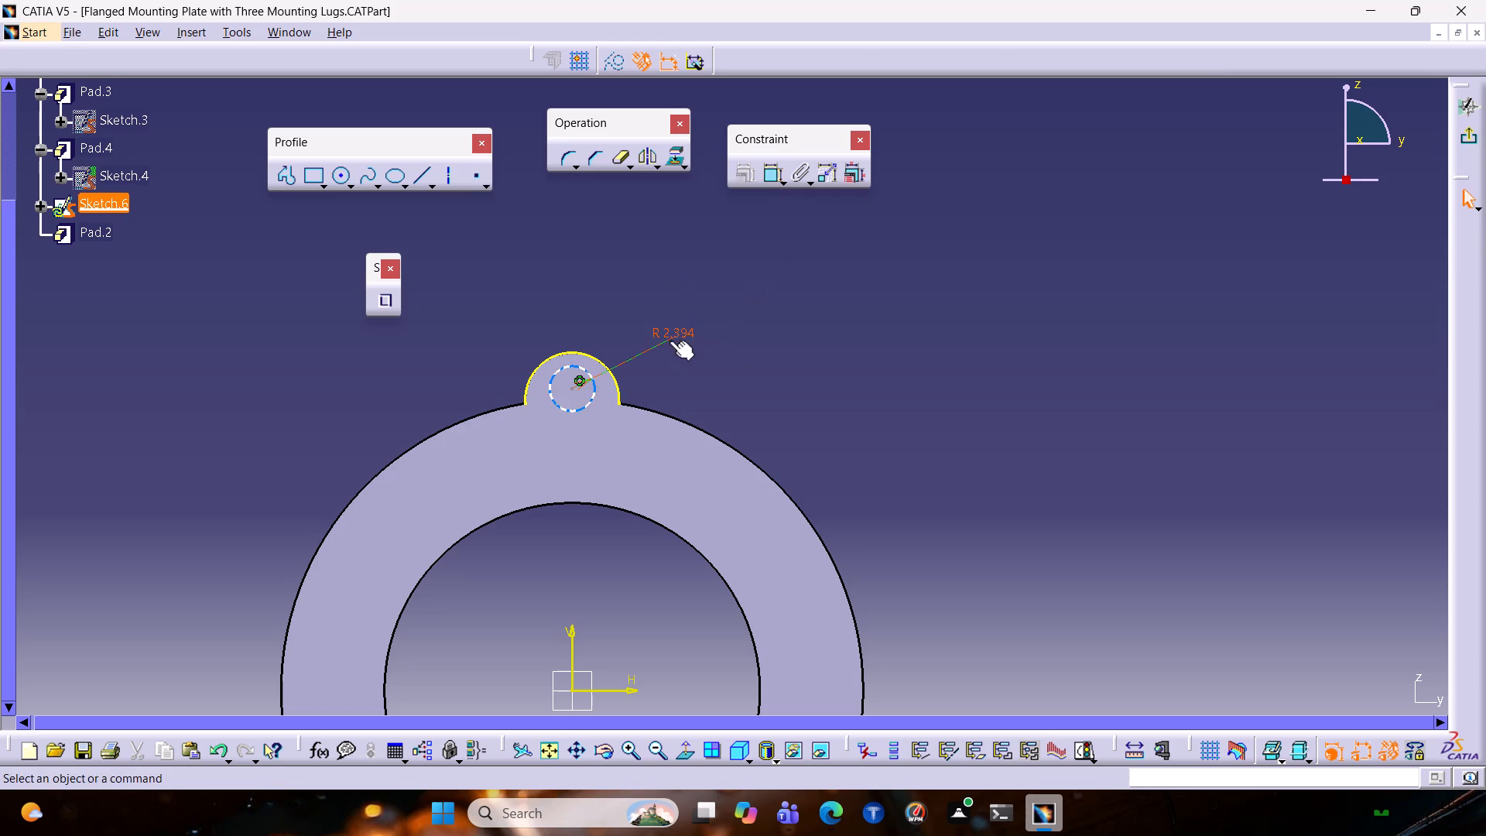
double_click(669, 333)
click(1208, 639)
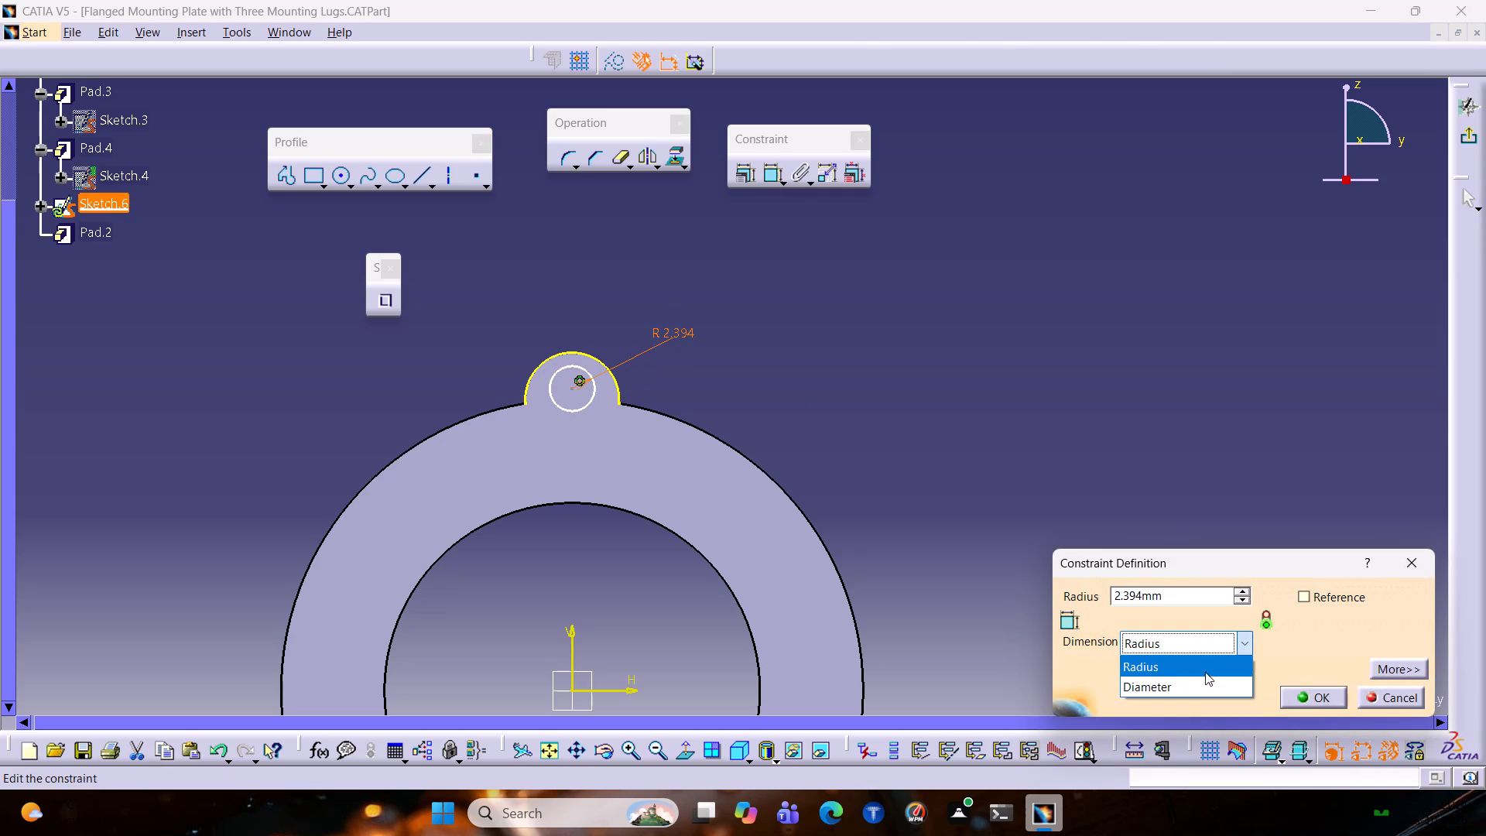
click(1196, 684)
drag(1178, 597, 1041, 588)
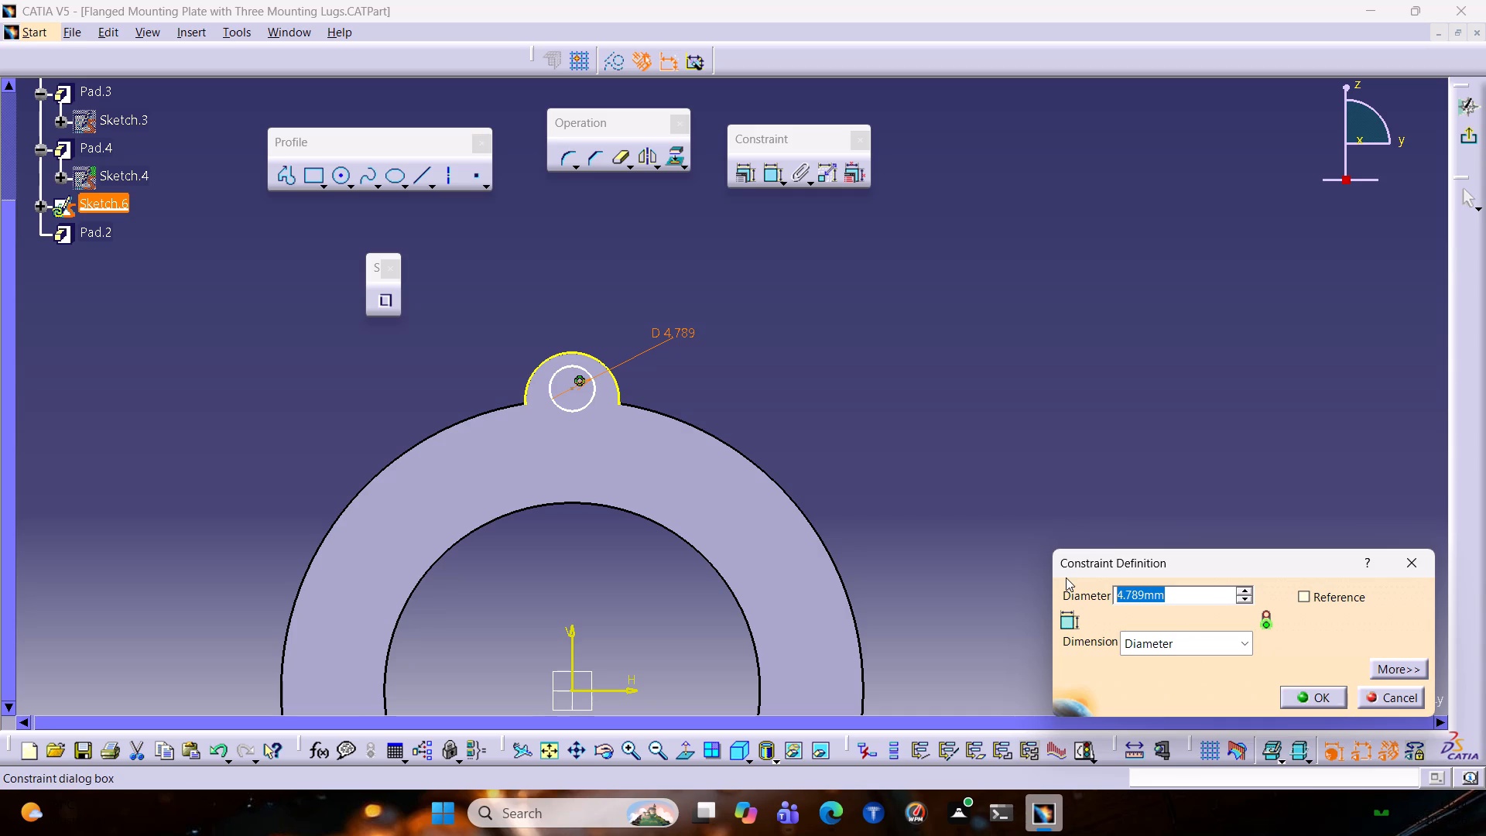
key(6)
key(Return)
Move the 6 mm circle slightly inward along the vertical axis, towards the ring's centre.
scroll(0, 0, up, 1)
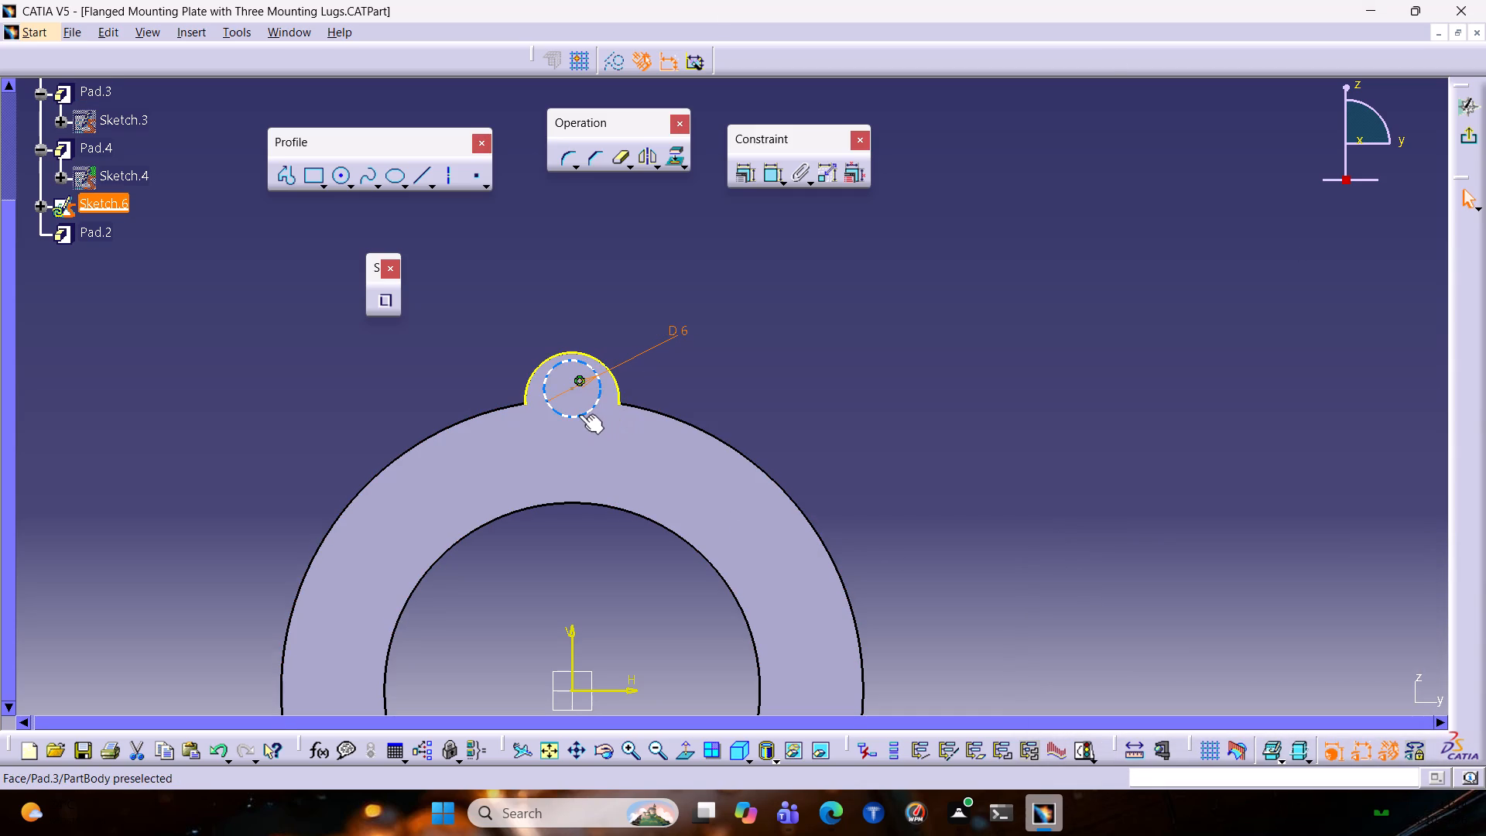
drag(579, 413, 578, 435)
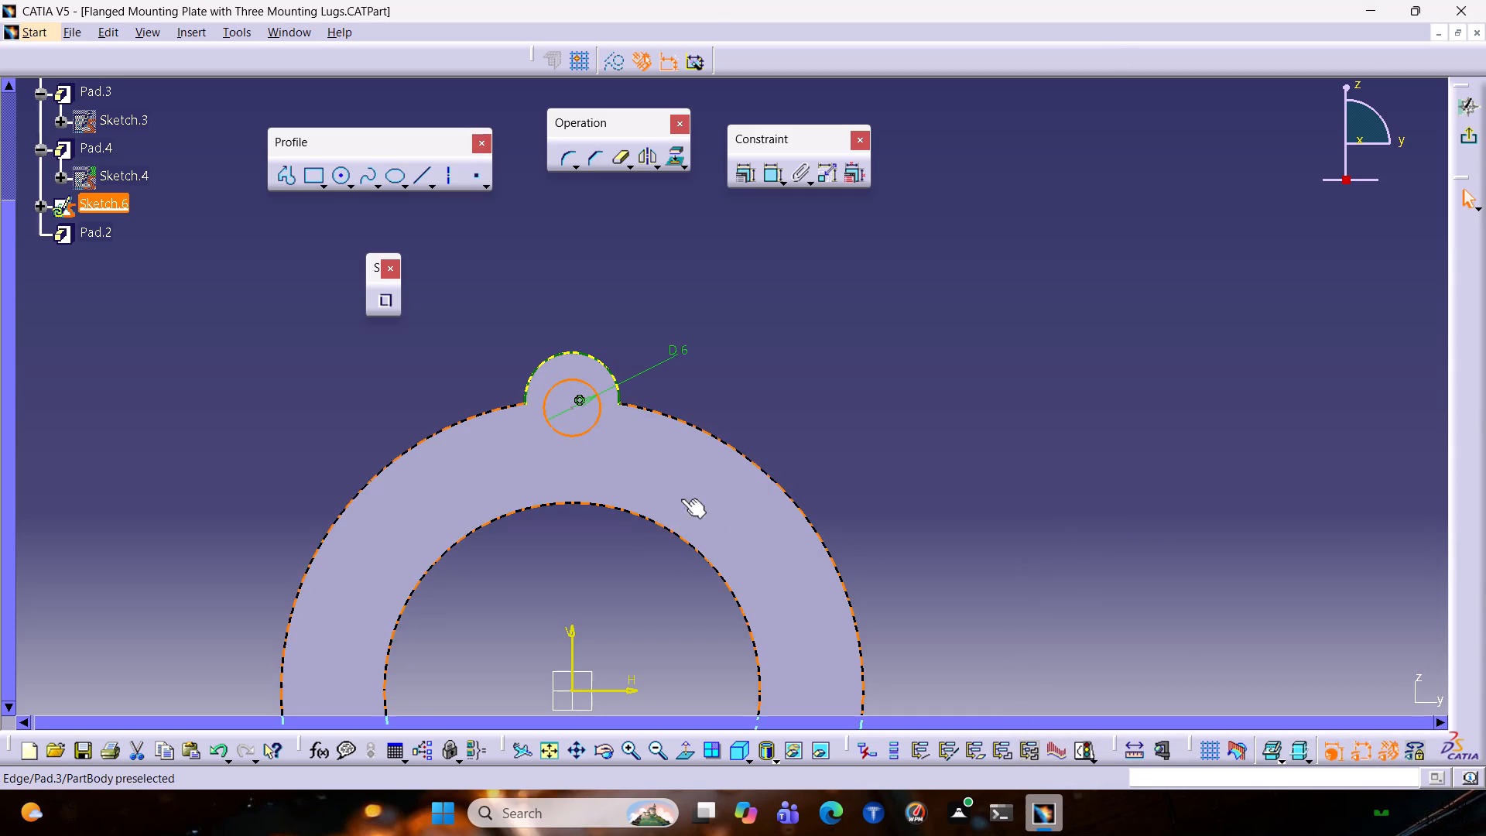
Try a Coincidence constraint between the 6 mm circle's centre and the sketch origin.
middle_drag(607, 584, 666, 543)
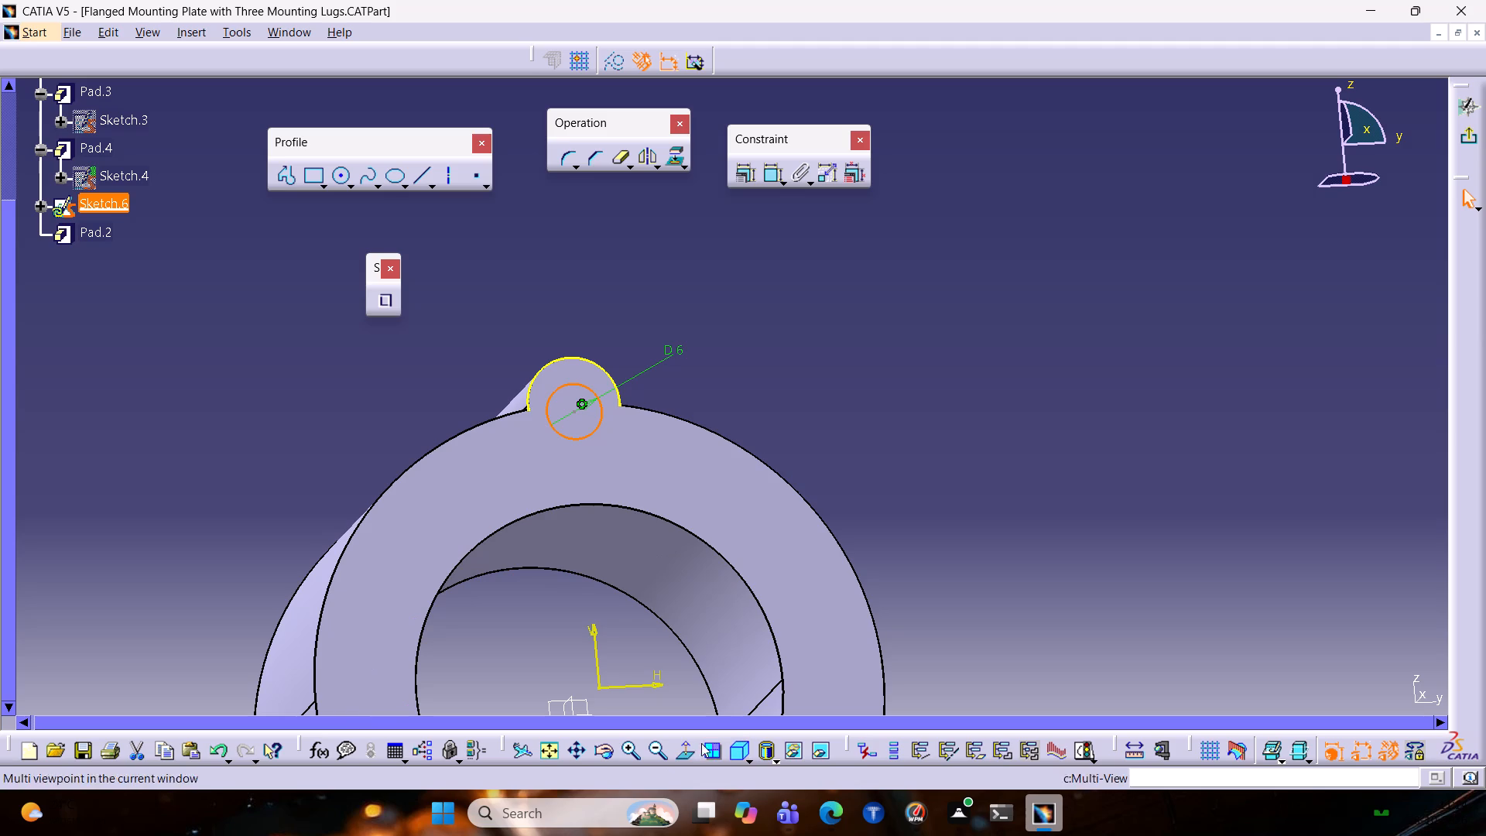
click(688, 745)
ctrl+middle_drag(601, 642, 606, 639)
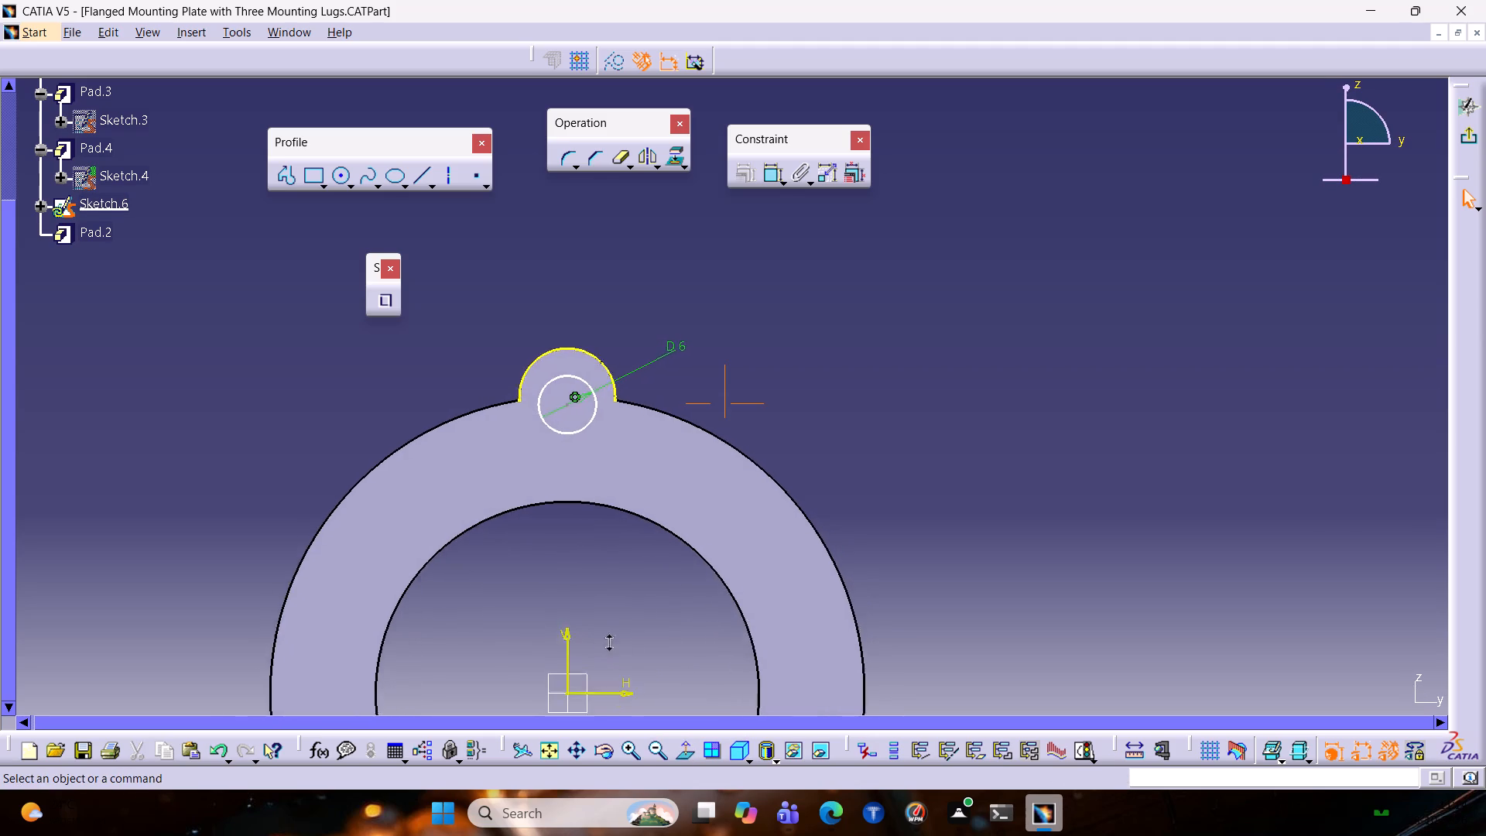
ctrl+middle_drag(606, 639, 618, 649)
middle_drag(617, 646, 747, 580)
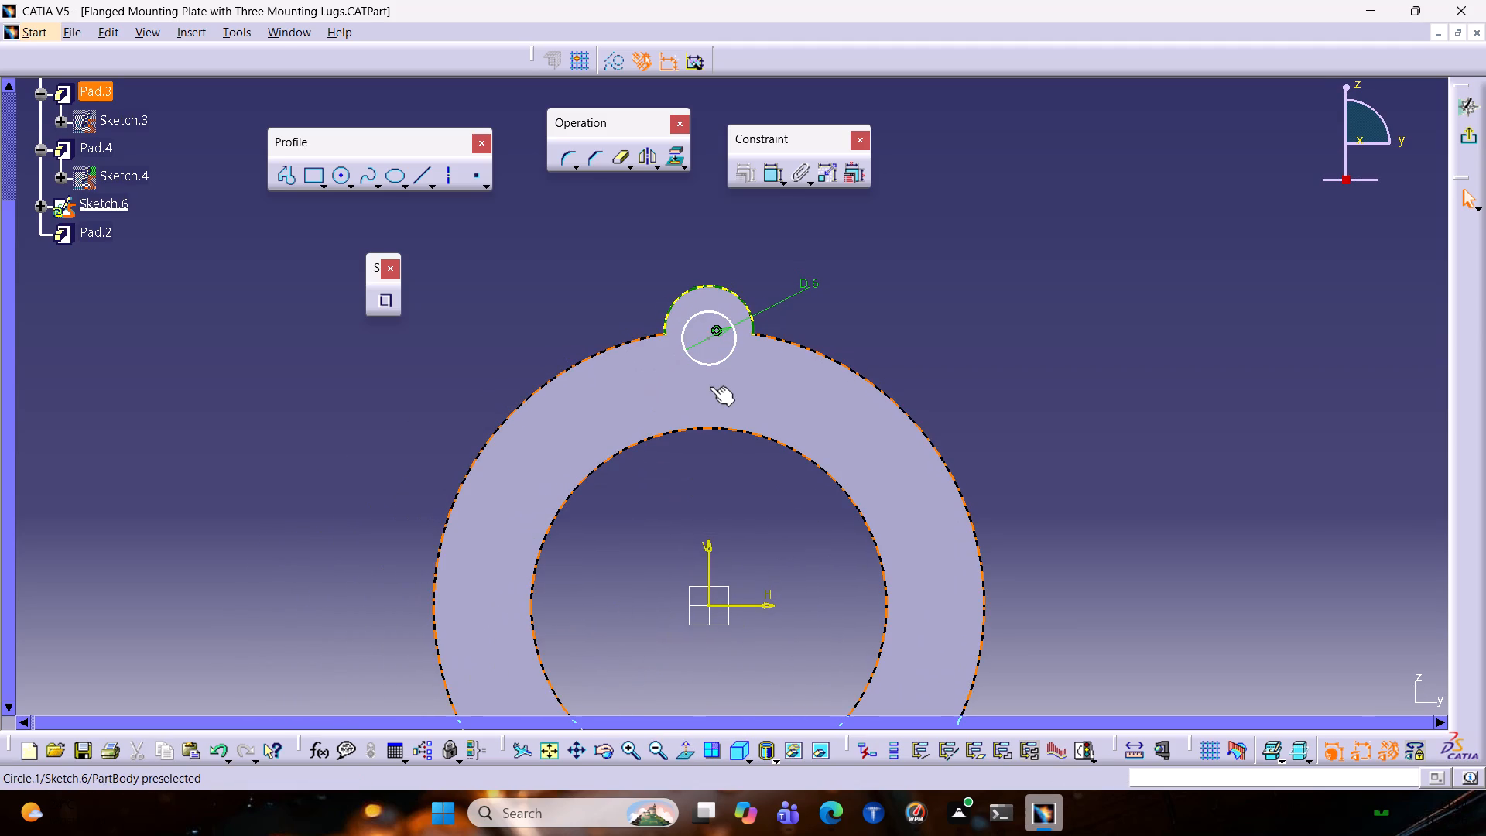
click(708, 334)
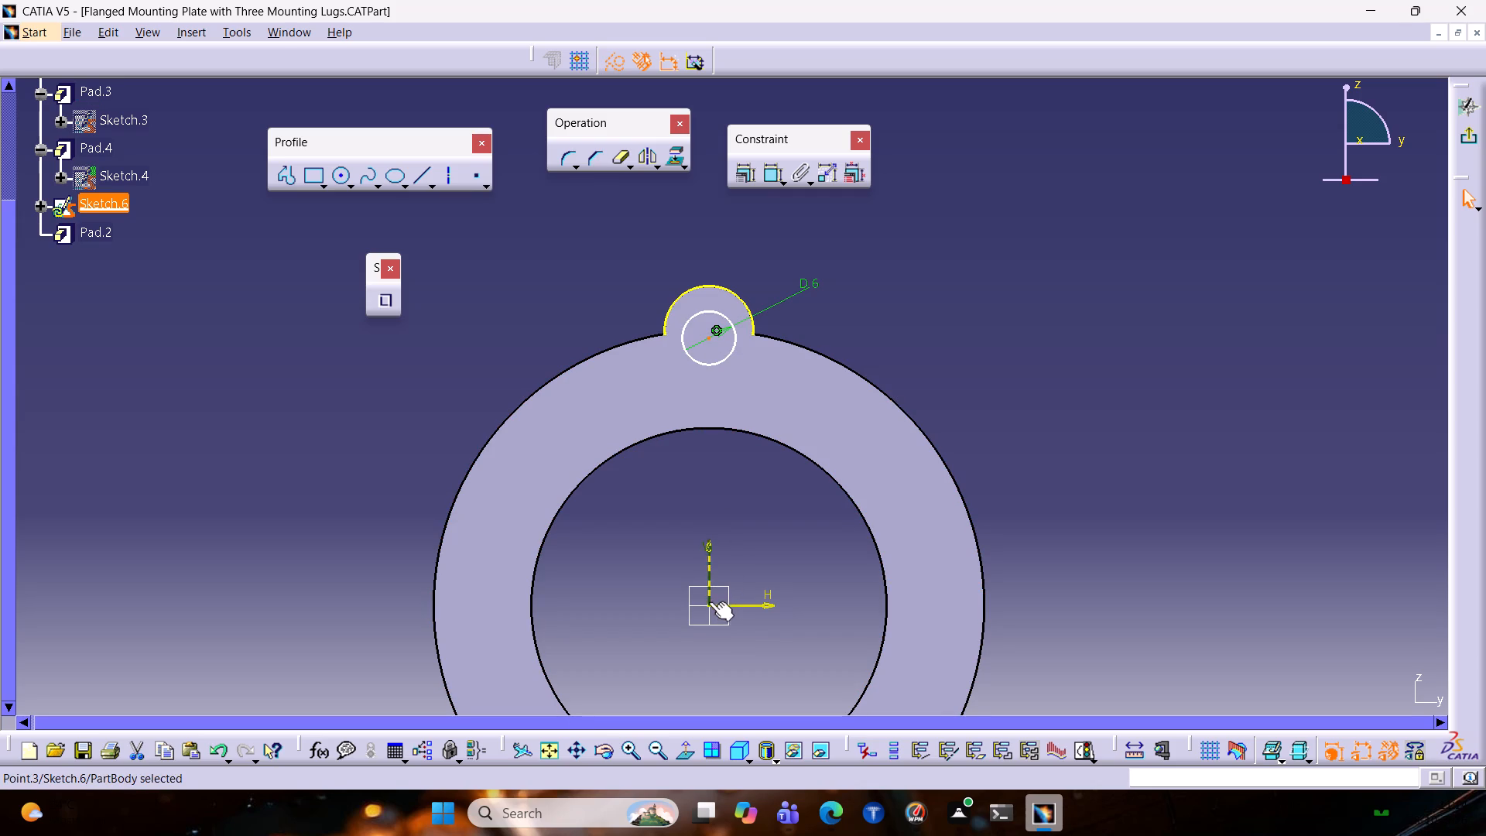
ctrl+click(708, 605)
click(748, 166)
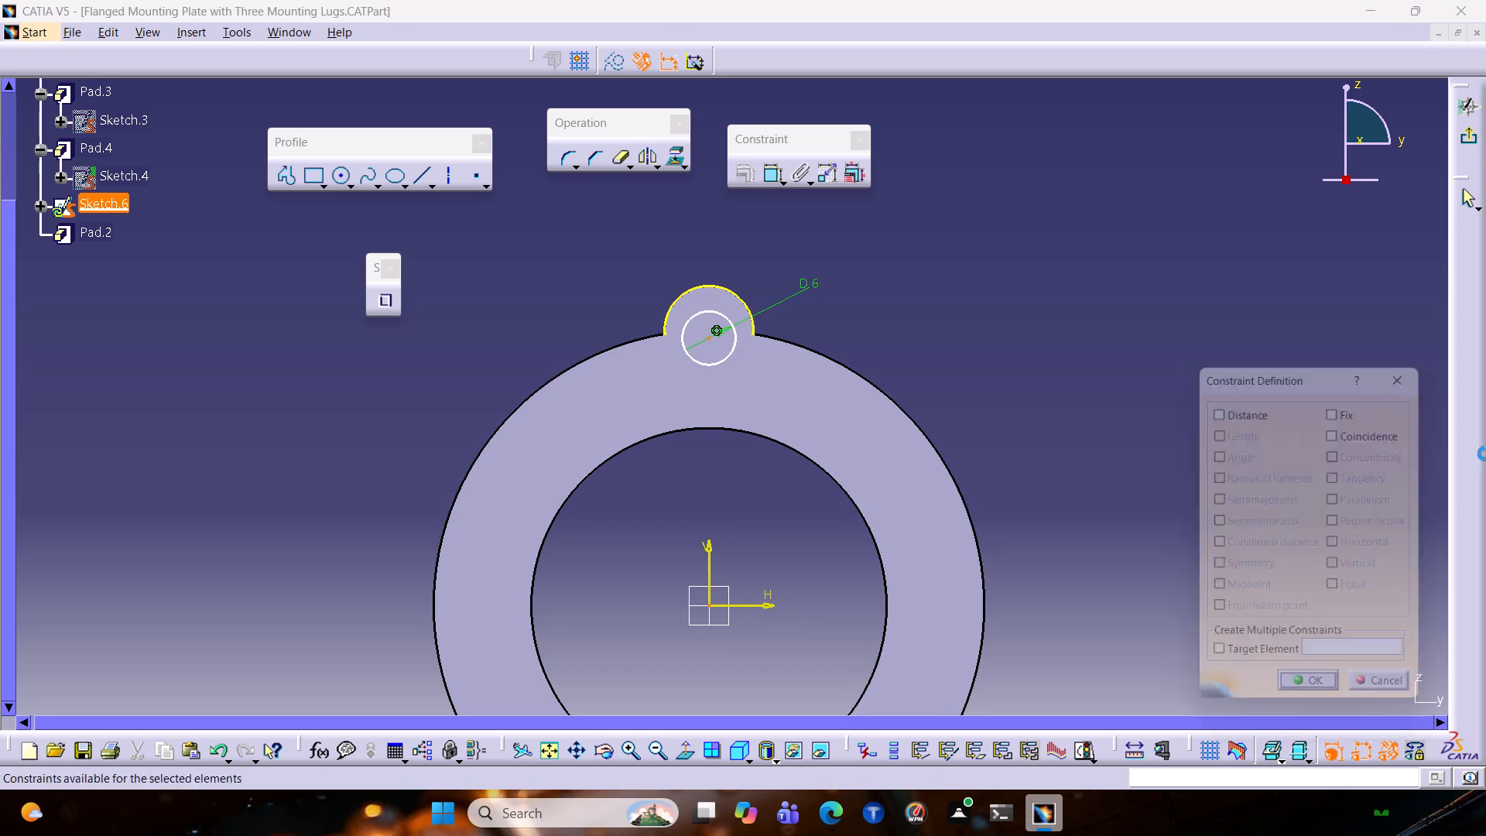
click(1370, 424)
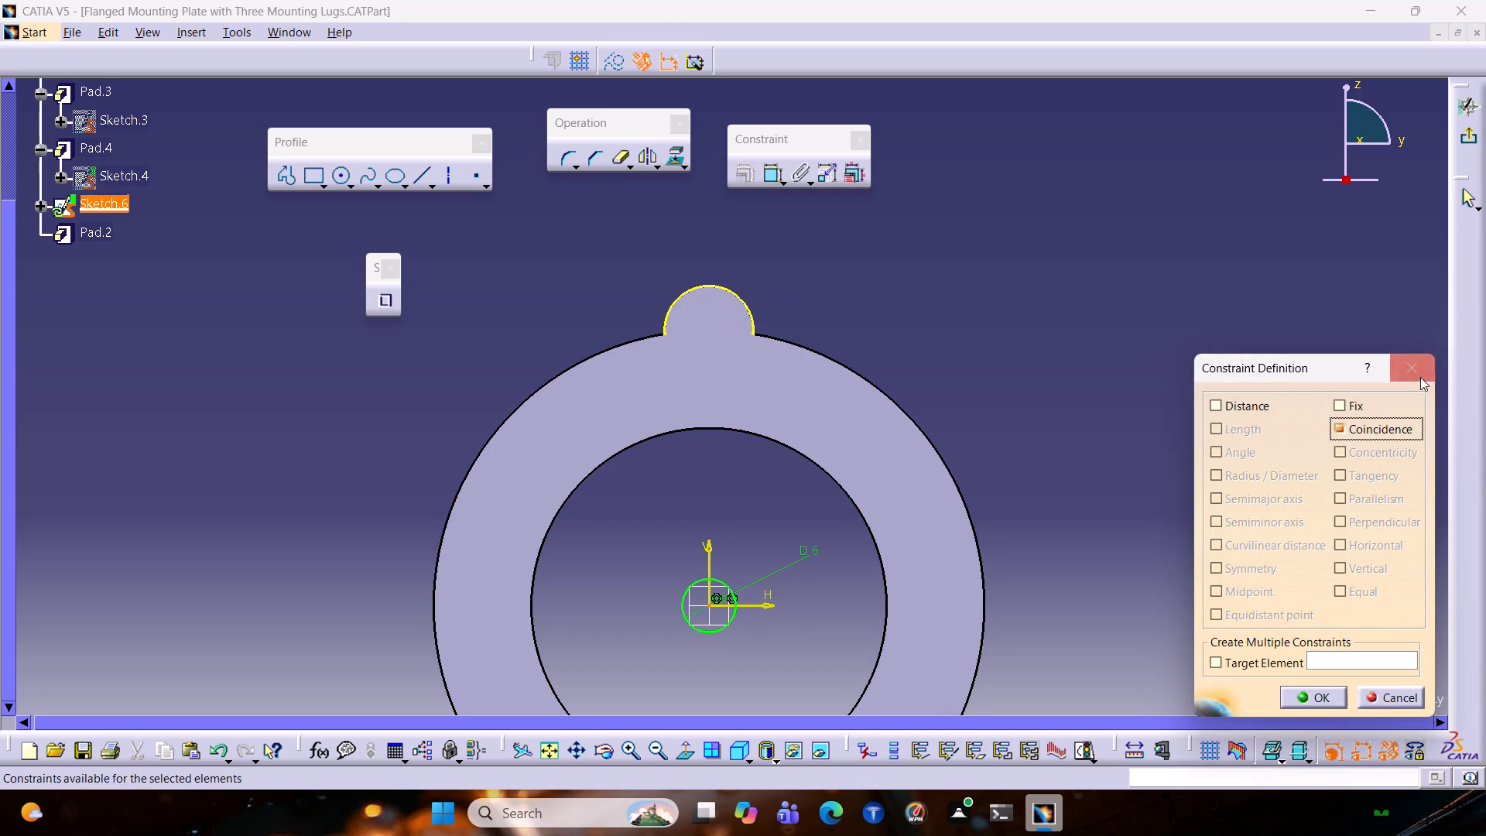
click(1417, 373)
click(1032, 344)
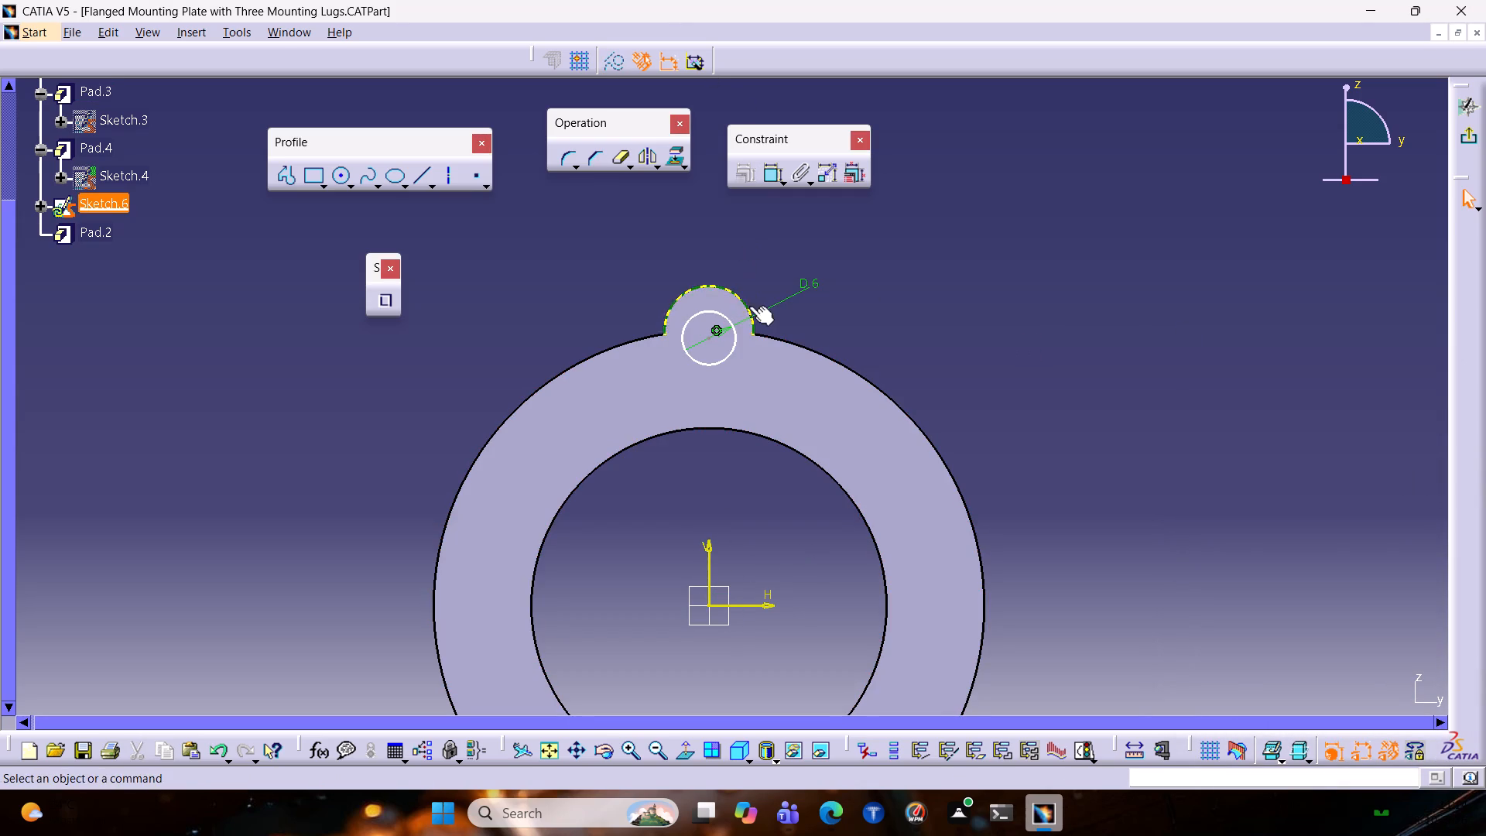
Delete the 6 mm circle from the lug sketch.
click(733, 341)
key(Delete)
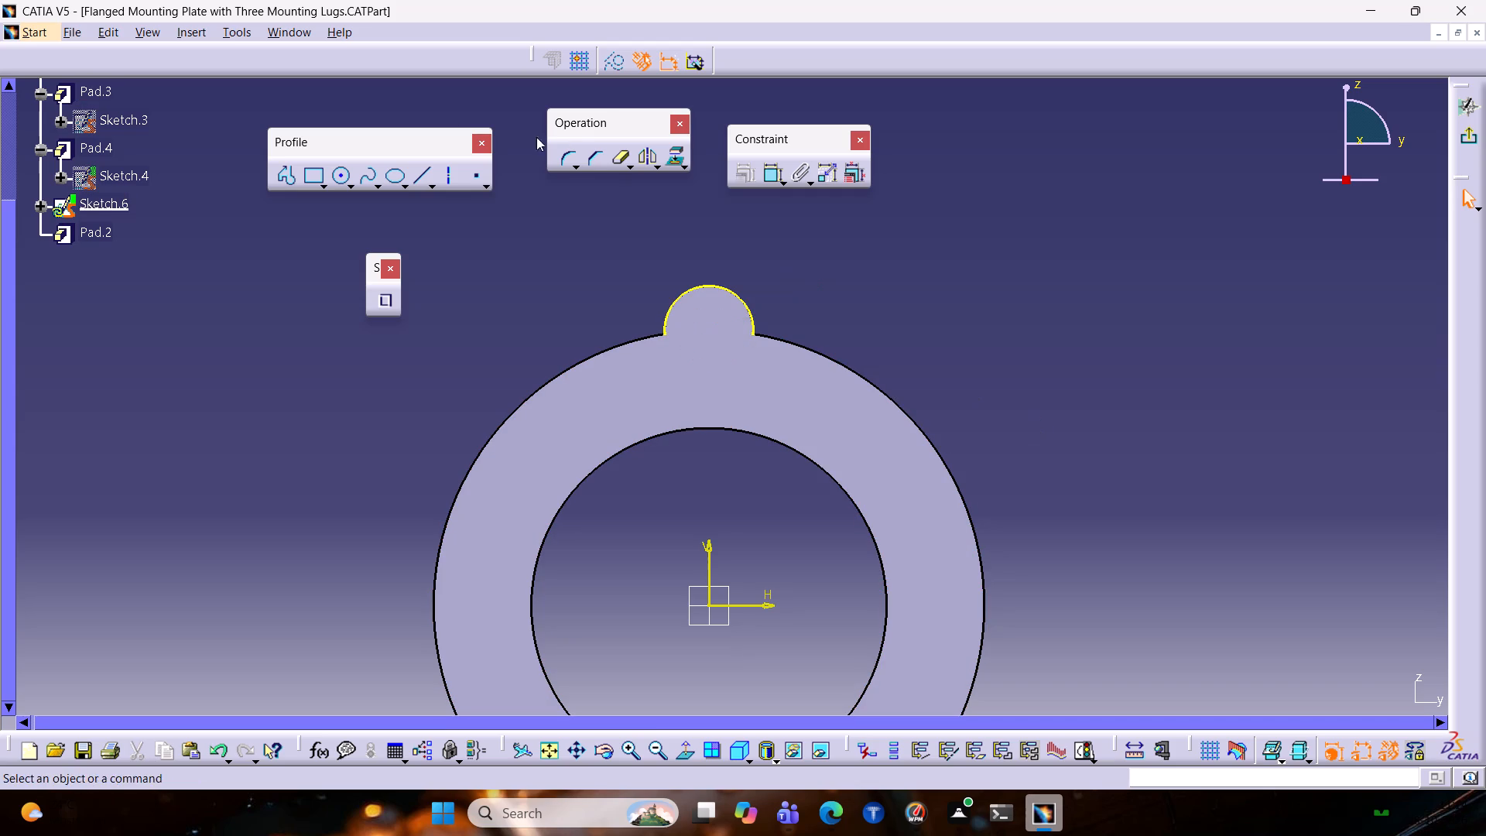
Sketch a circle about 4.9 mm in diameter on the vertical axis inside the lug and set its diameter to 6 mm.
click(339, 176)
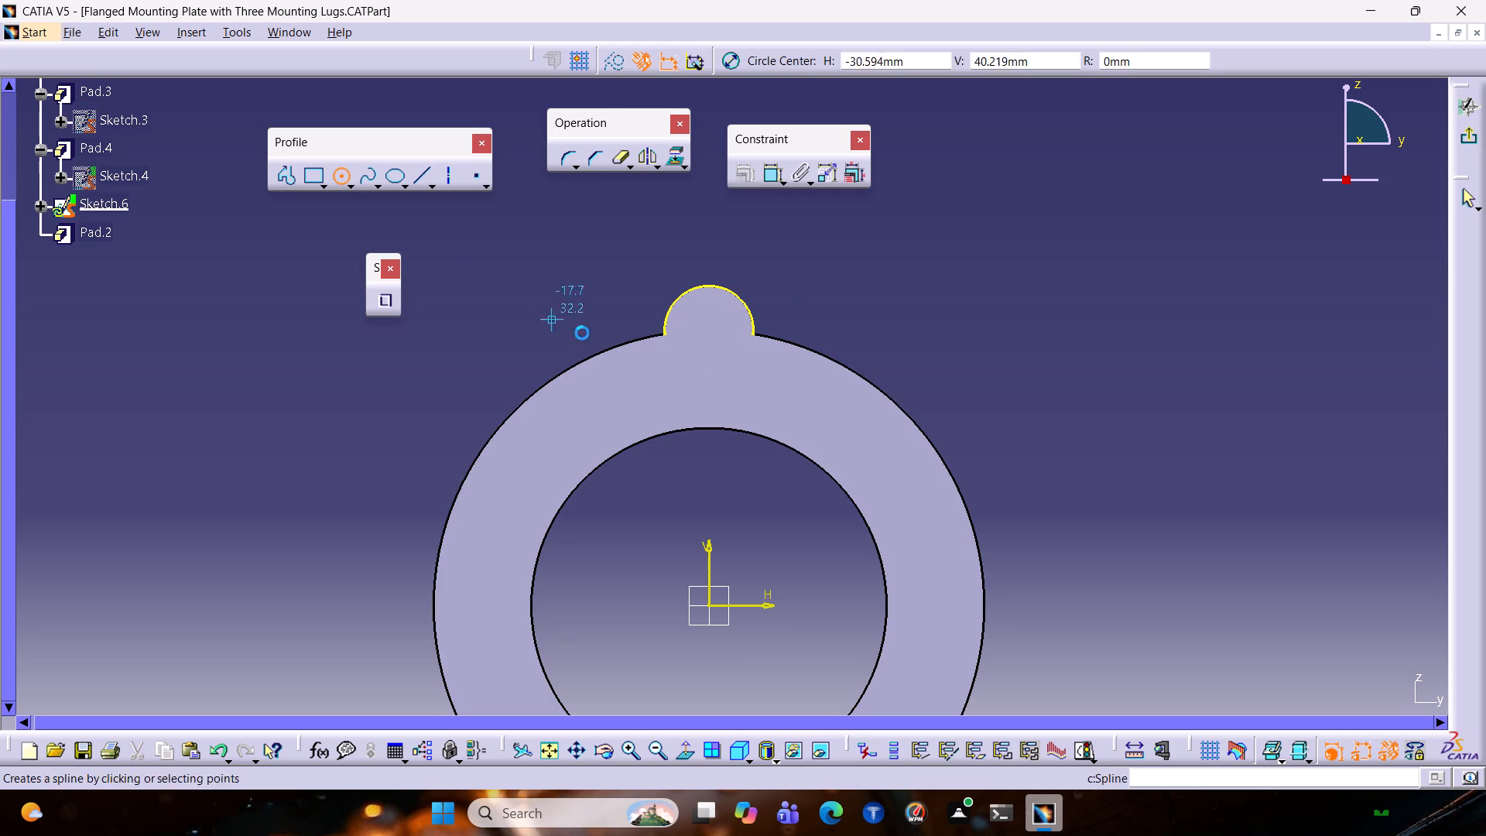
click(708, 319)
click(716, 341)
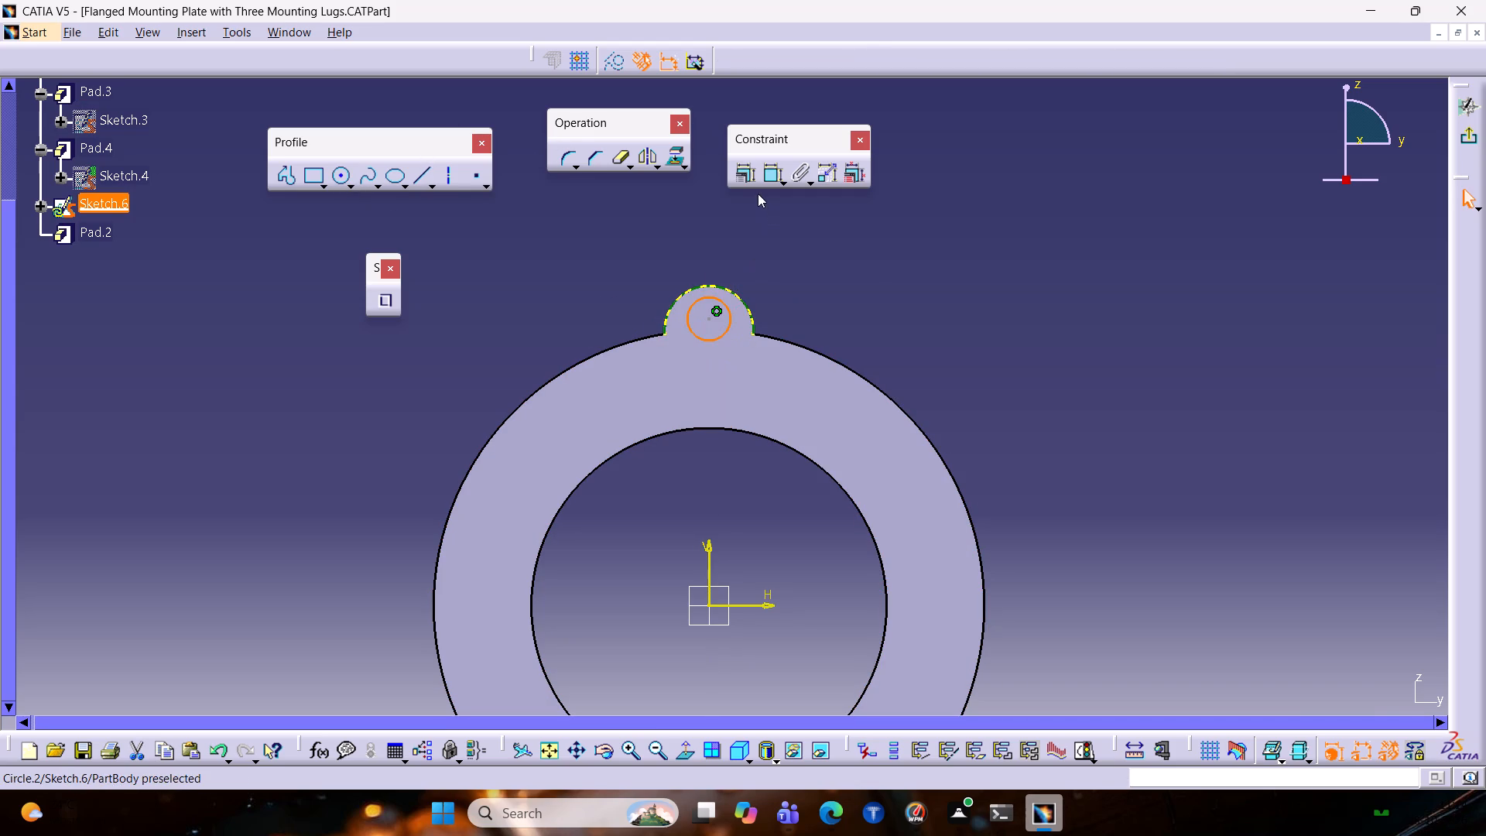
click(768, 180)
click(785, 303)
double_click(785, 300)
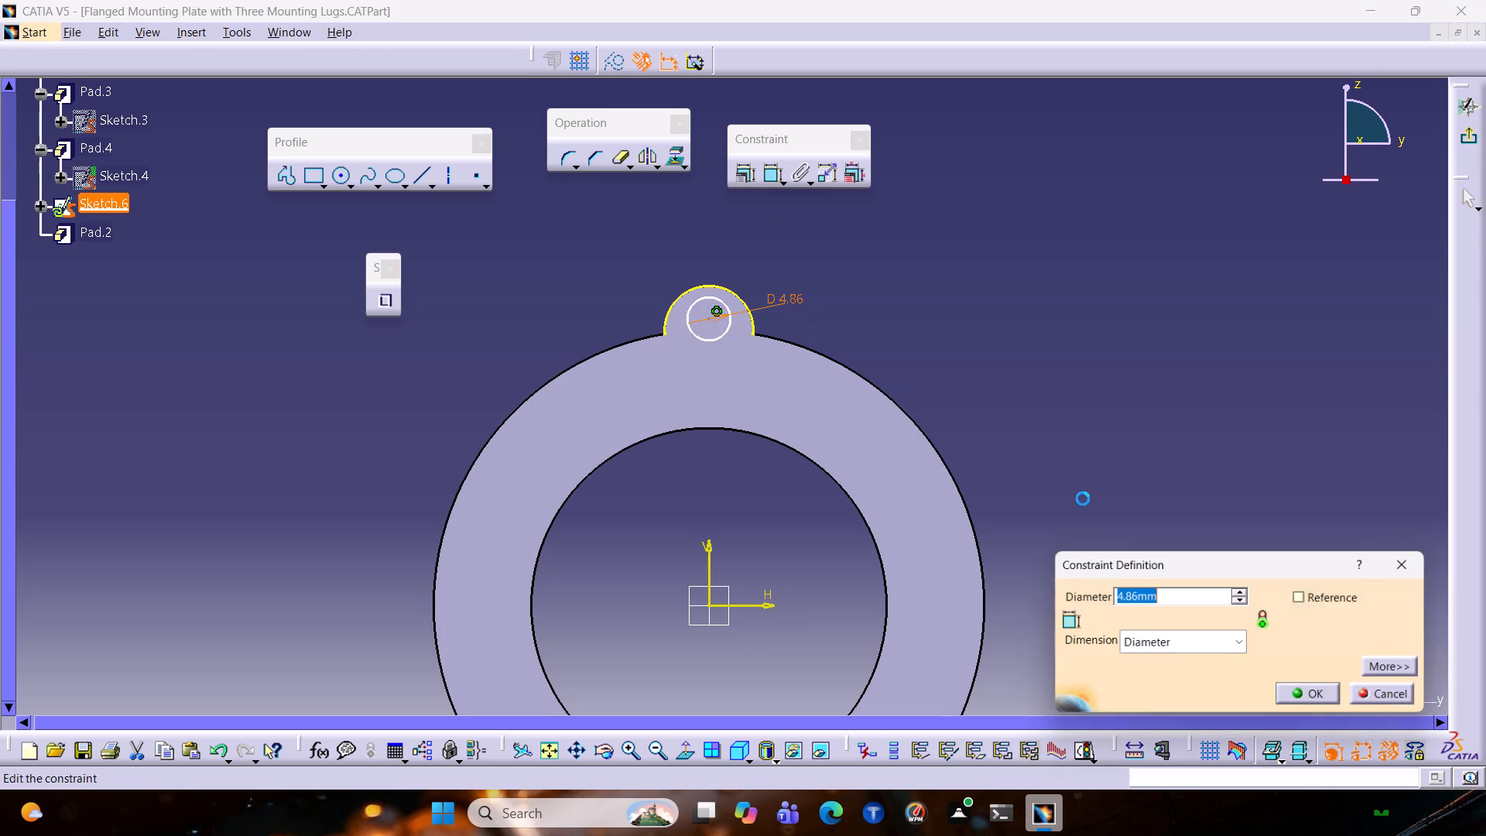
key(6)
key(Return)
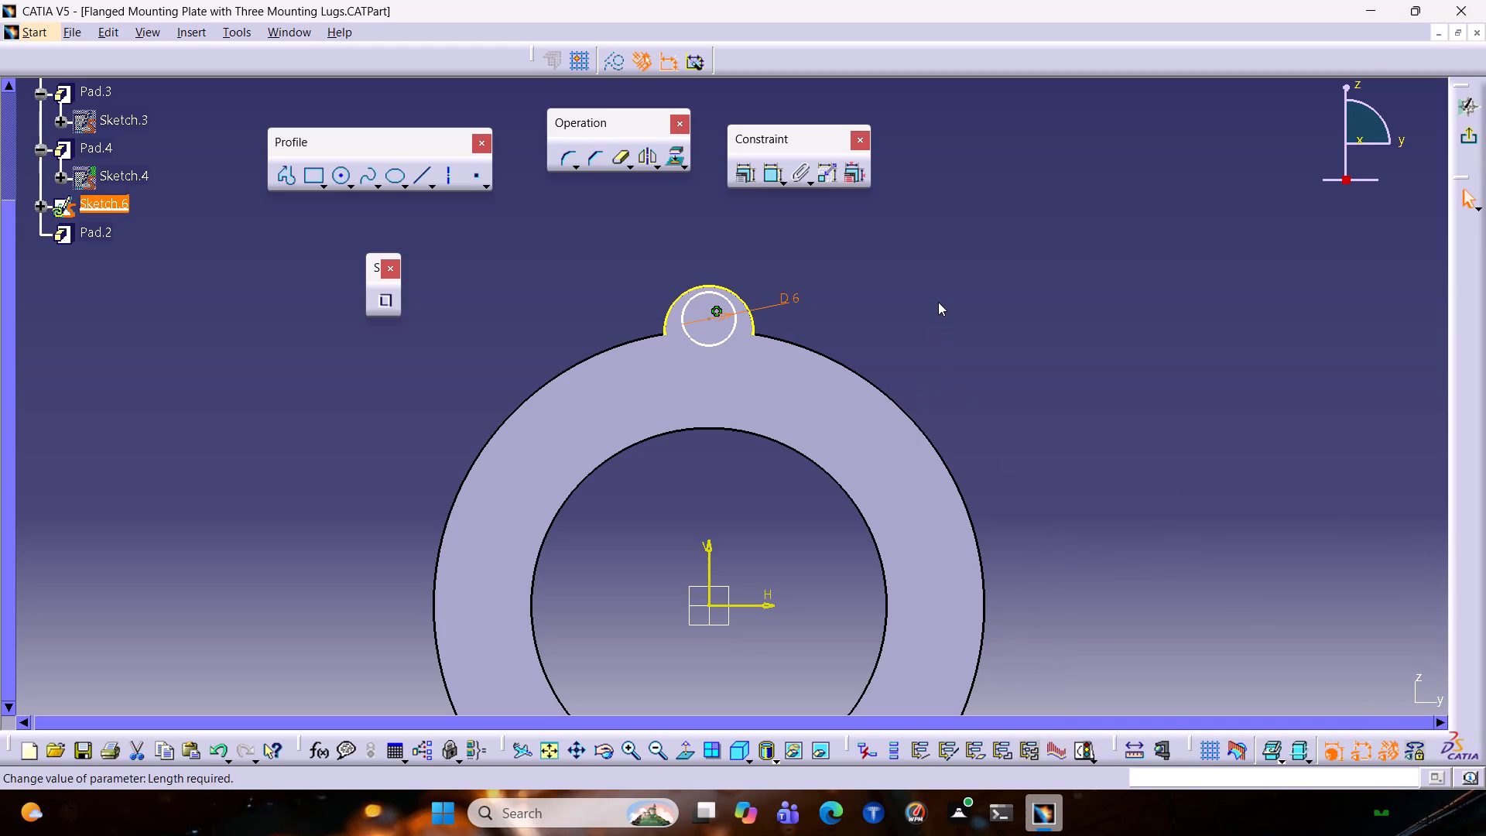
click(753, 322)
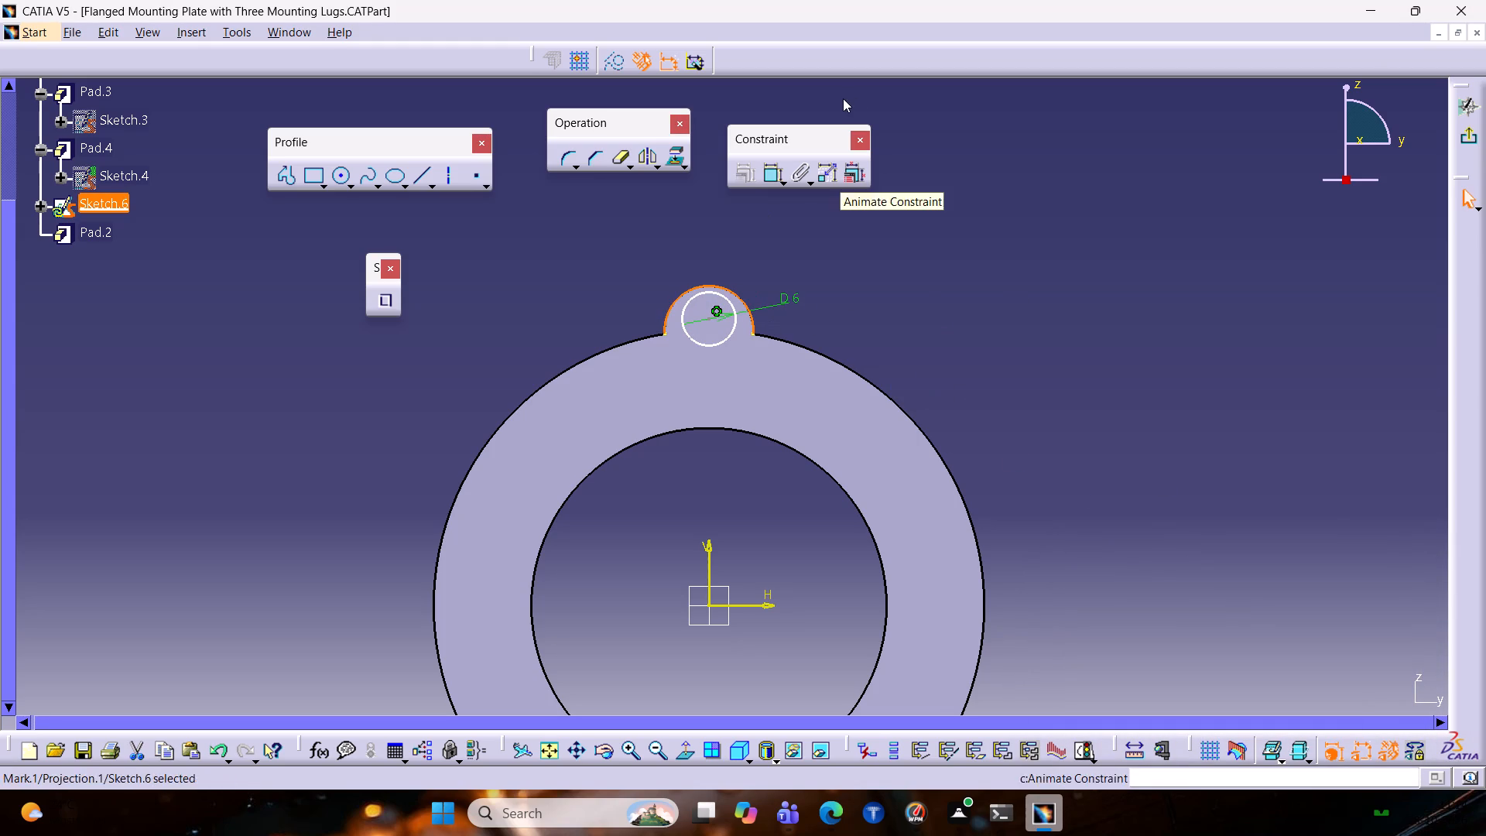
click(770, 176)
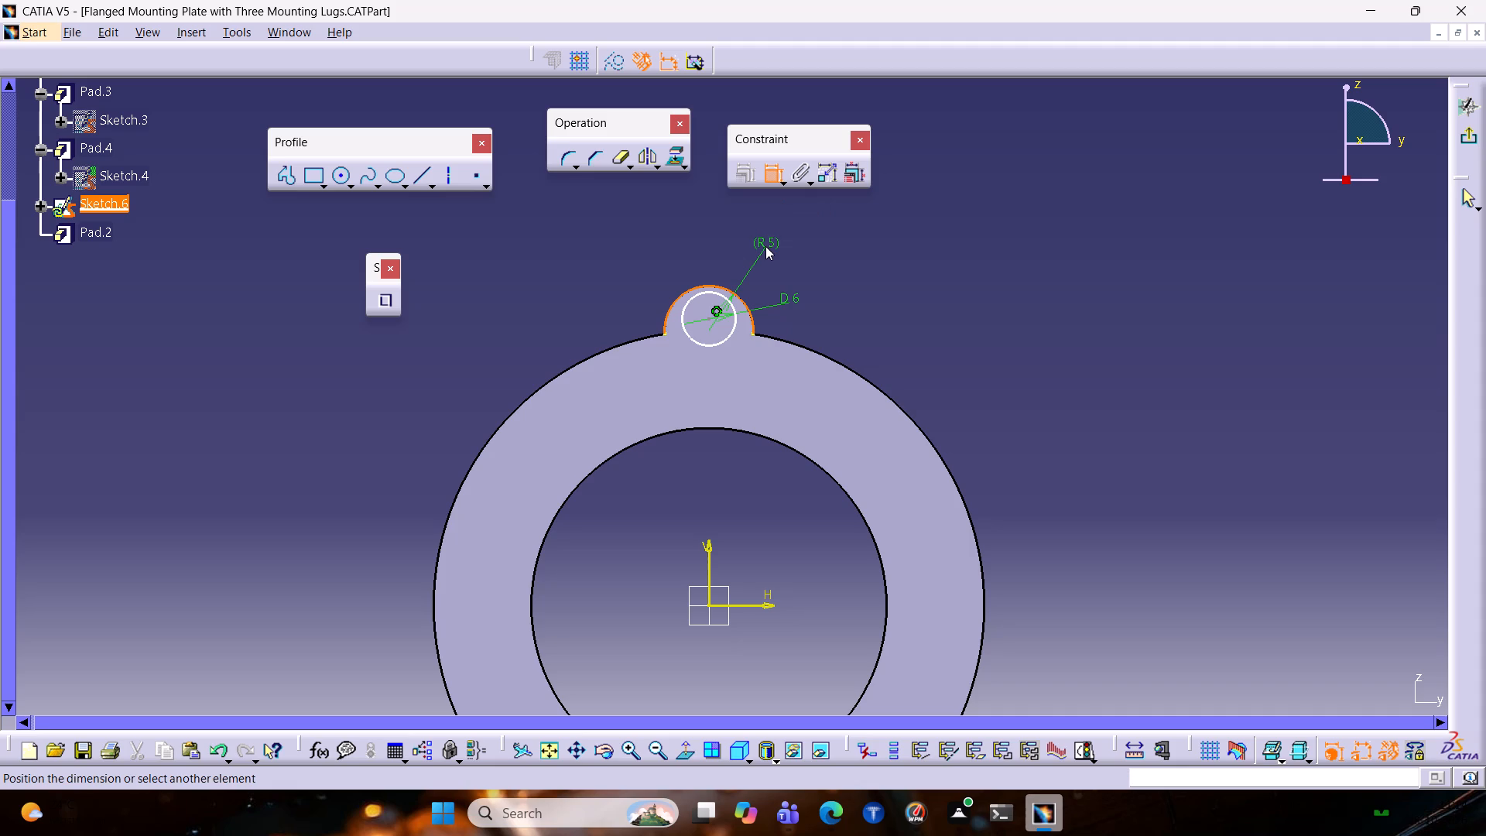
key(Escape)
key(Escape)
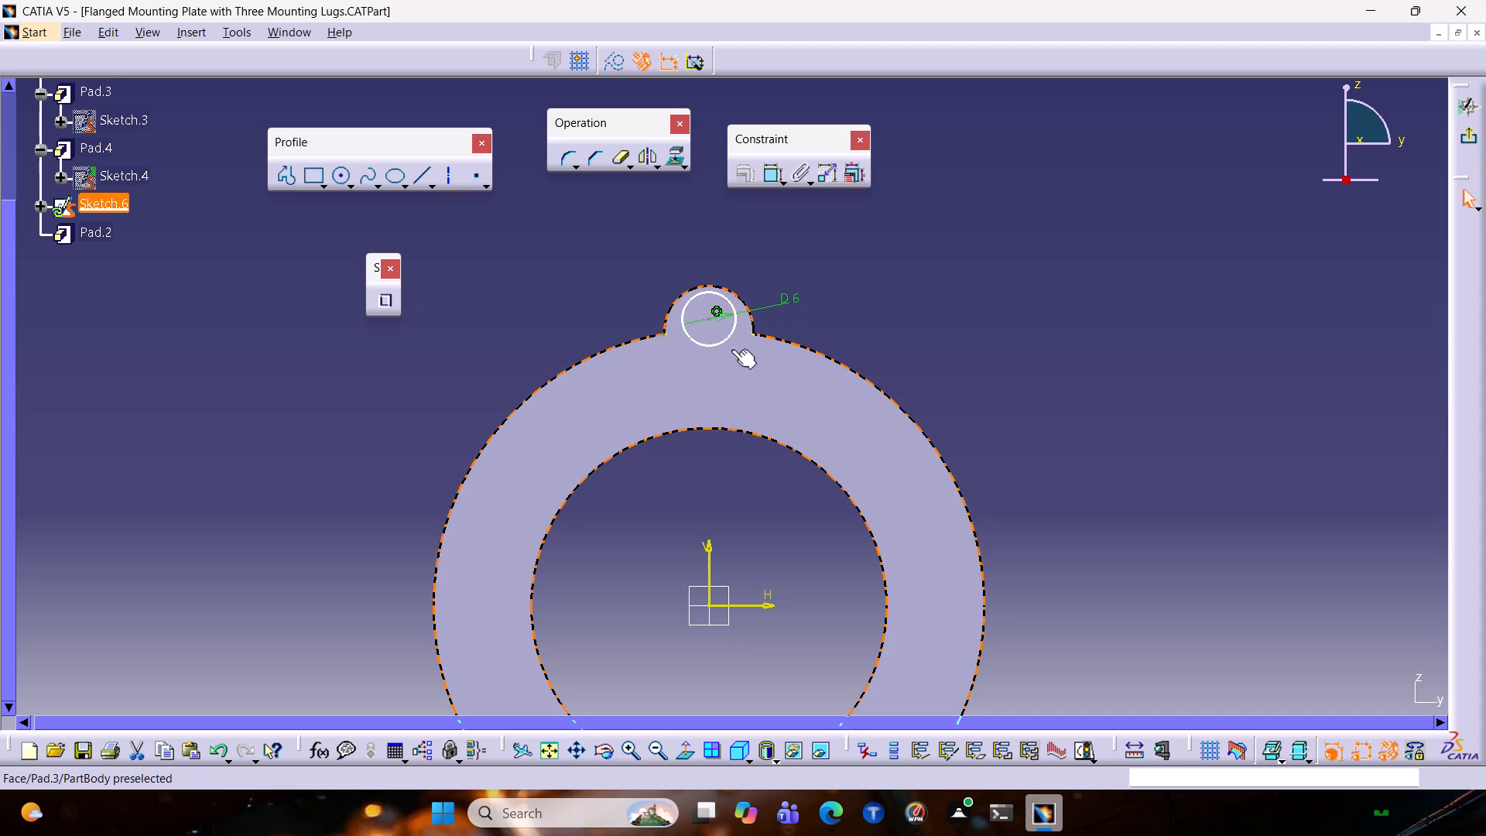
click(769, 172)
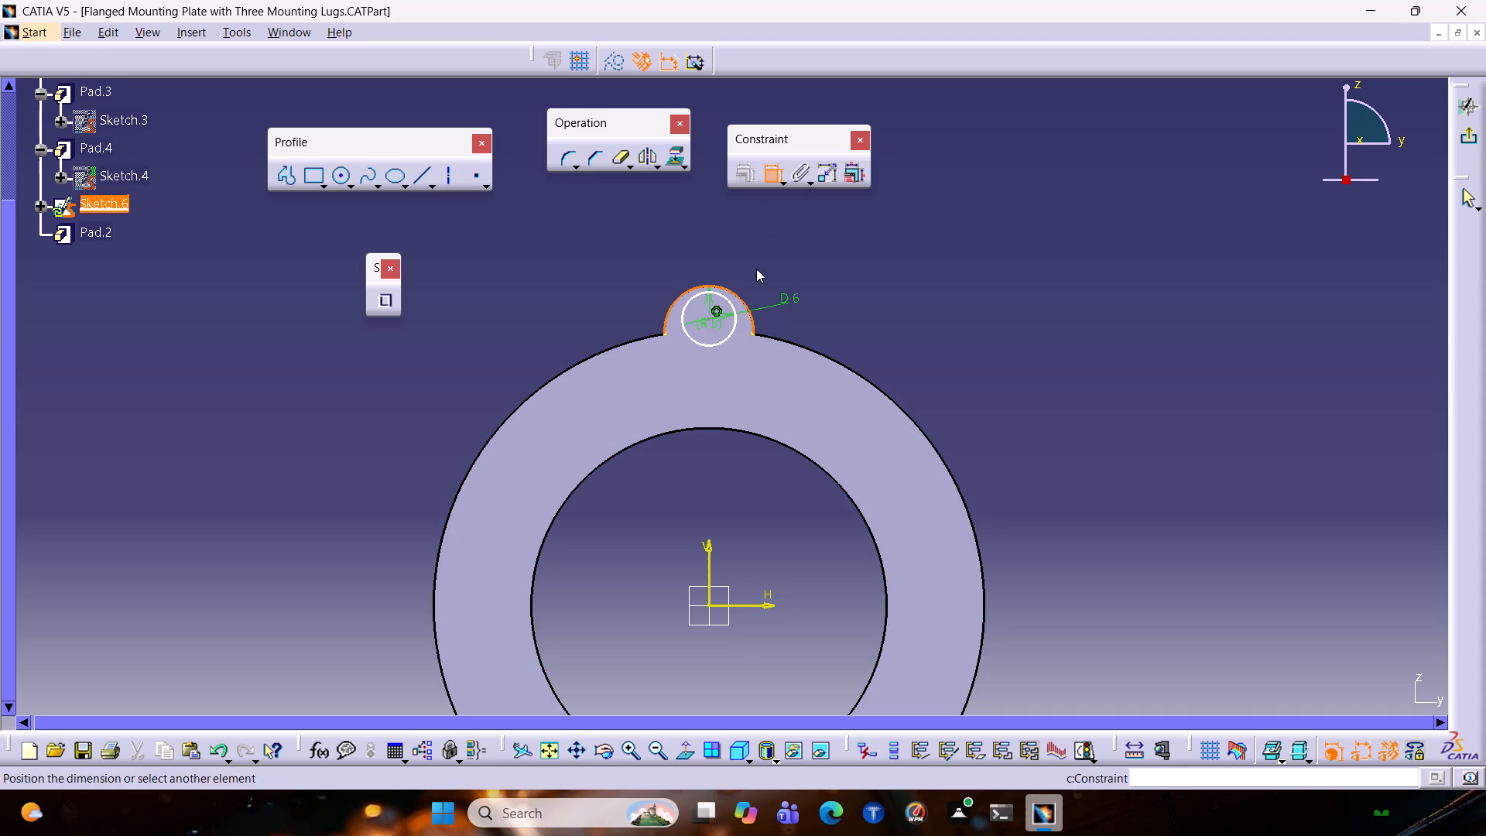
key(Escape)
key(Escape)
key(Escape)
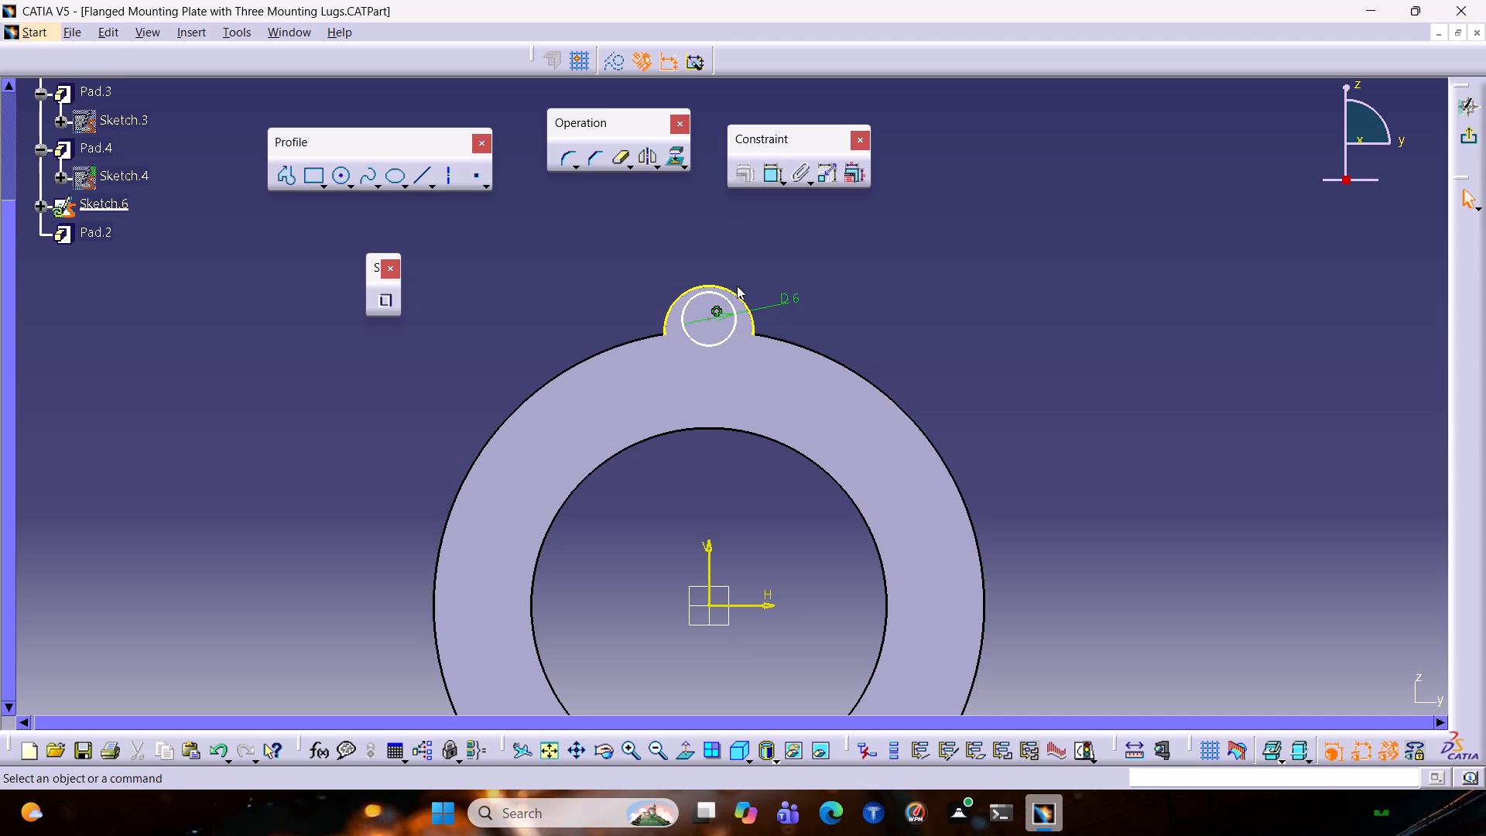
Convert the projected lug arc to construction geometry.
click(734, 287)
click(683, 294)
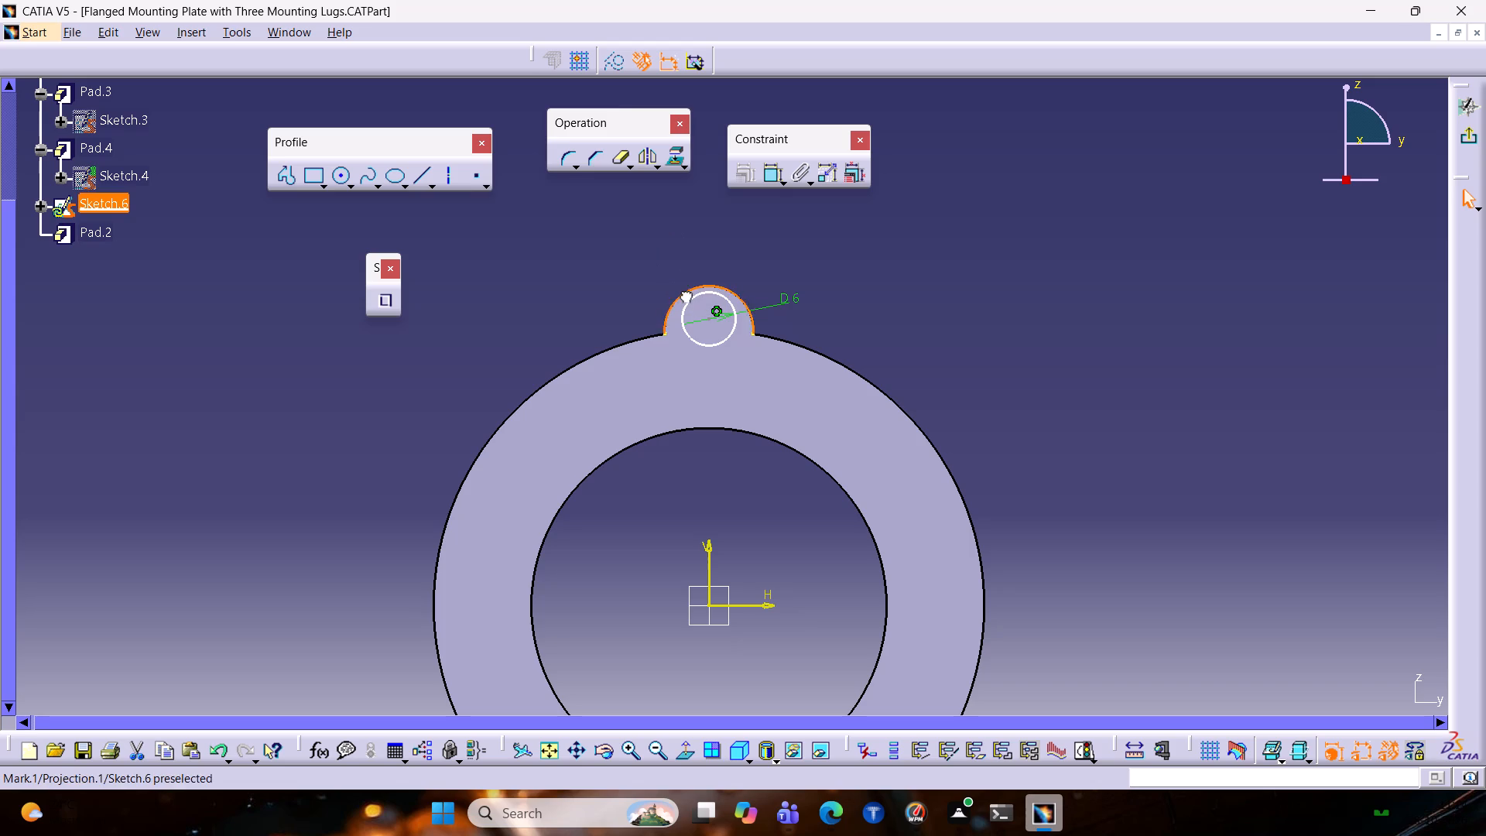
click(615, 68)
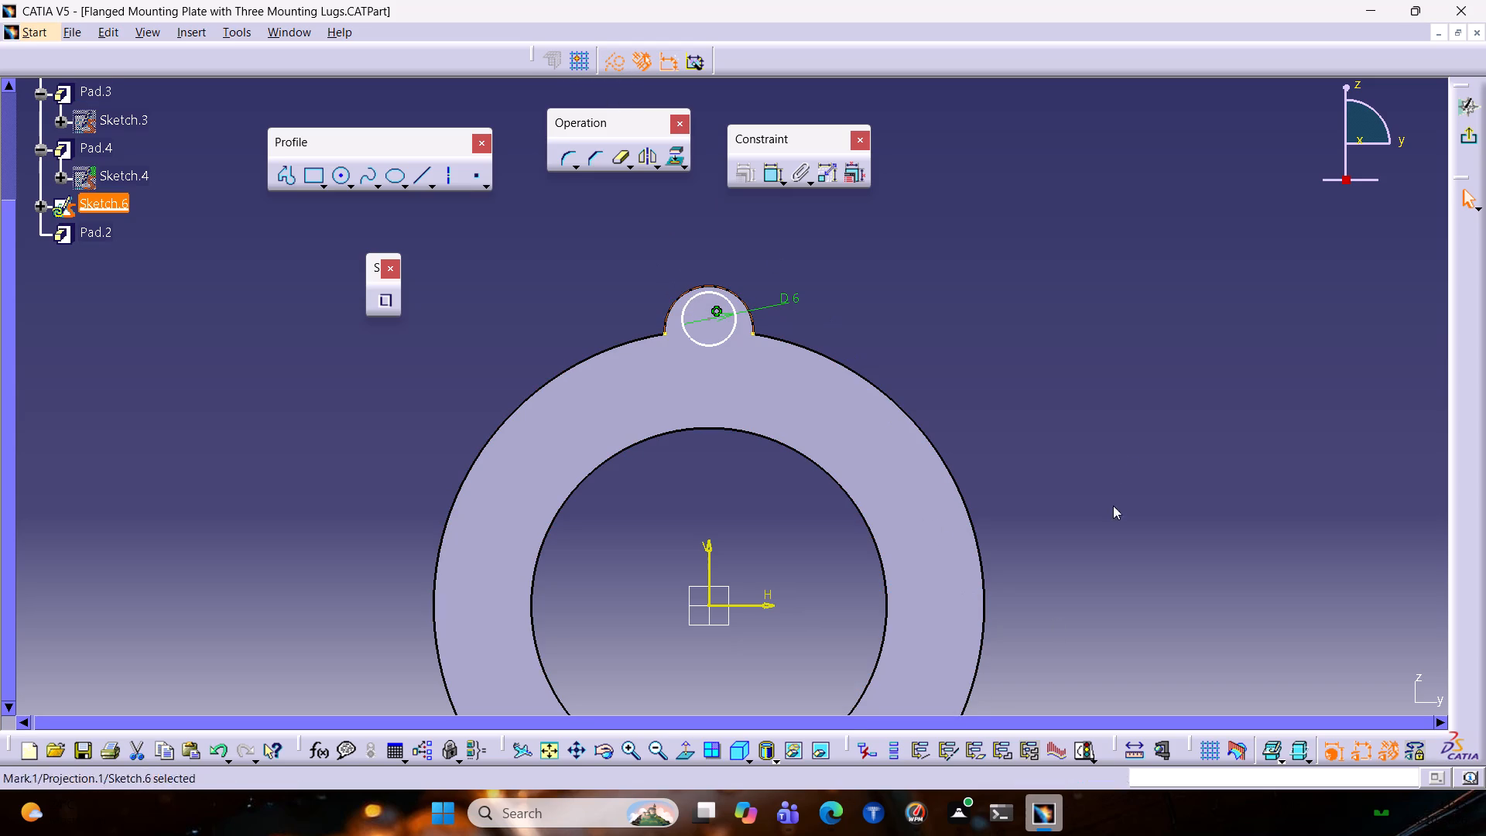
click(1121, 453)
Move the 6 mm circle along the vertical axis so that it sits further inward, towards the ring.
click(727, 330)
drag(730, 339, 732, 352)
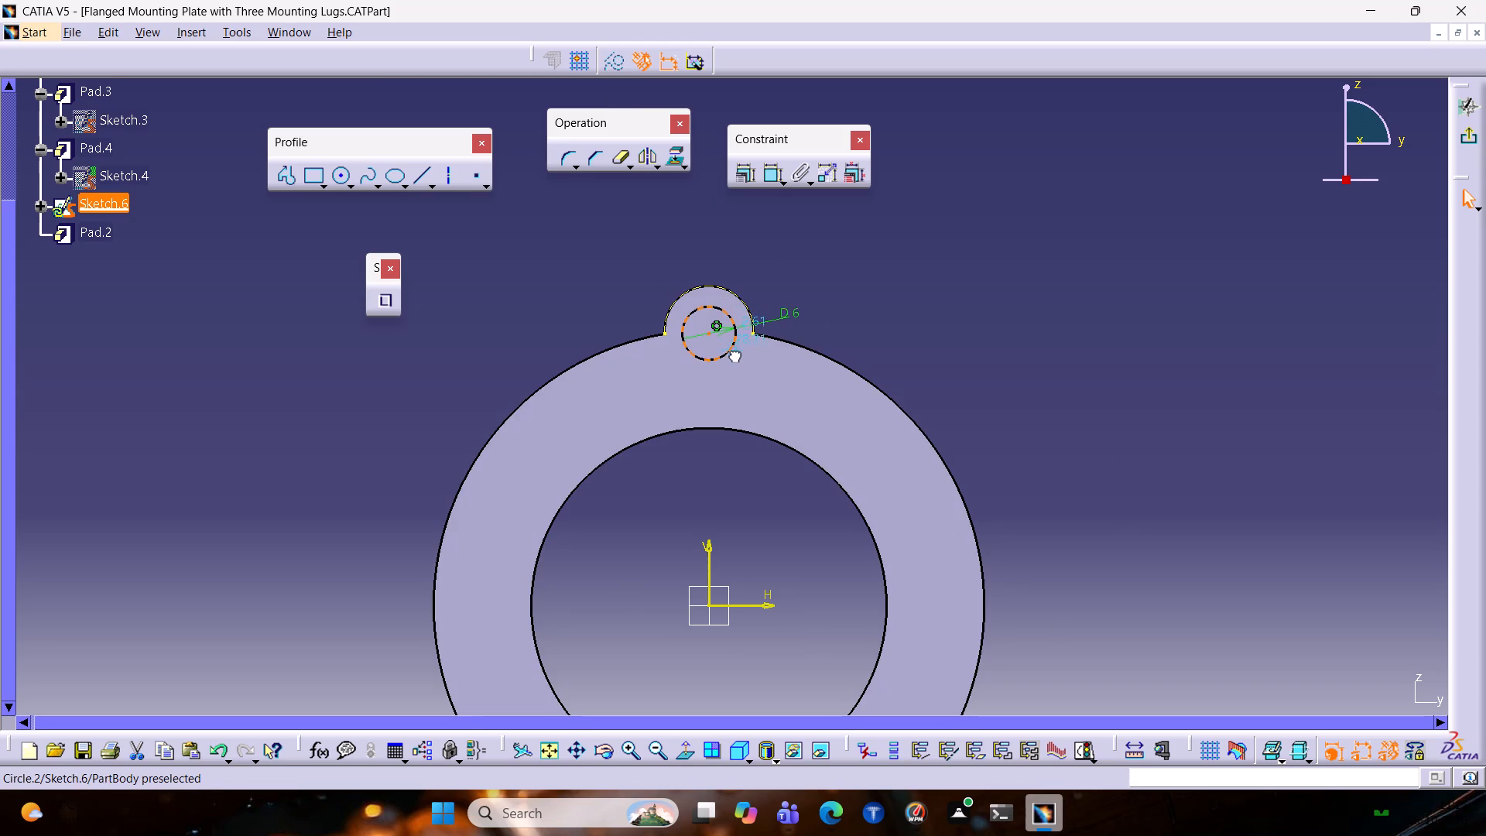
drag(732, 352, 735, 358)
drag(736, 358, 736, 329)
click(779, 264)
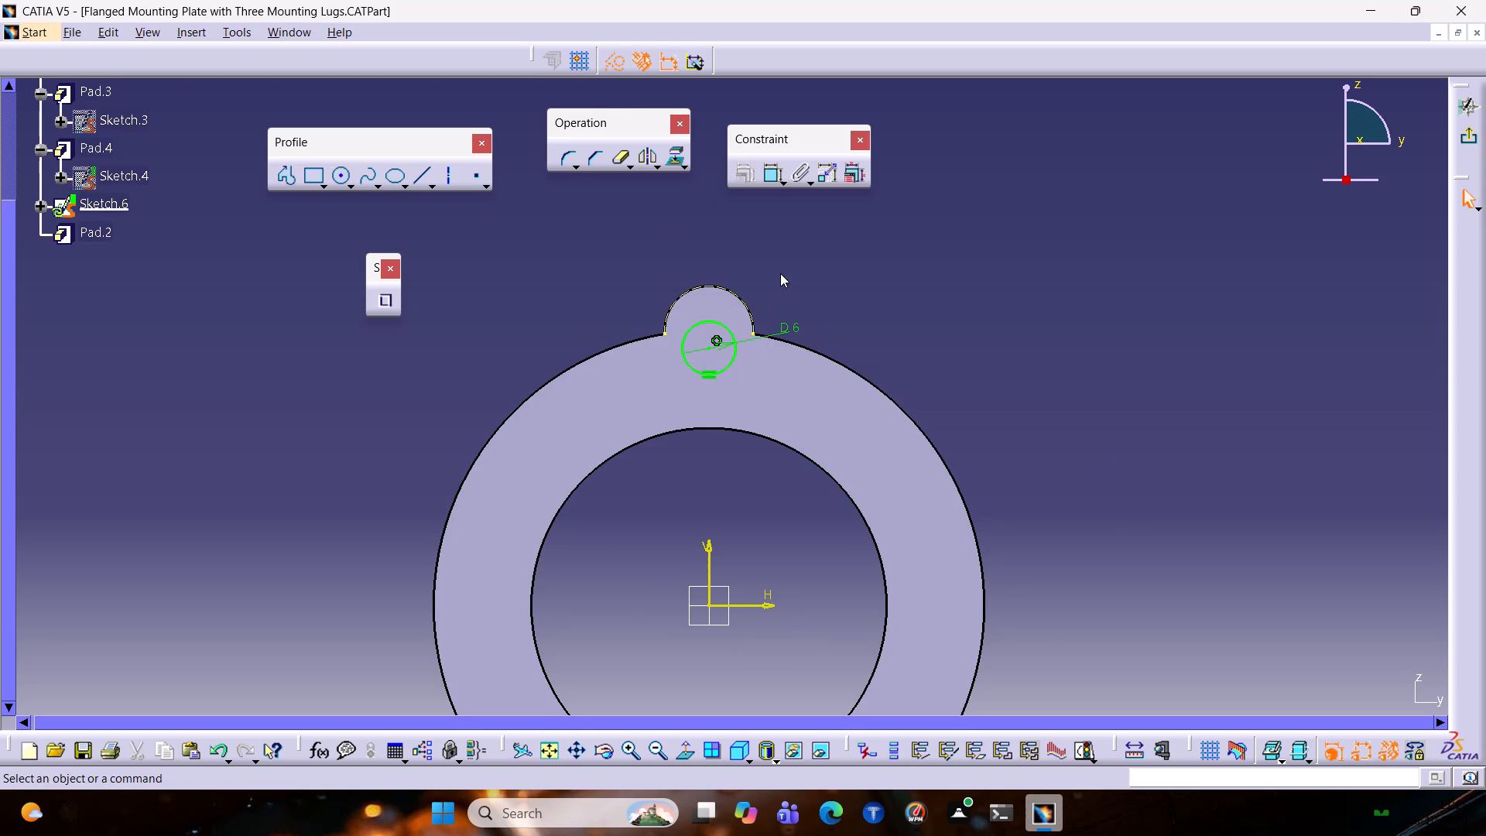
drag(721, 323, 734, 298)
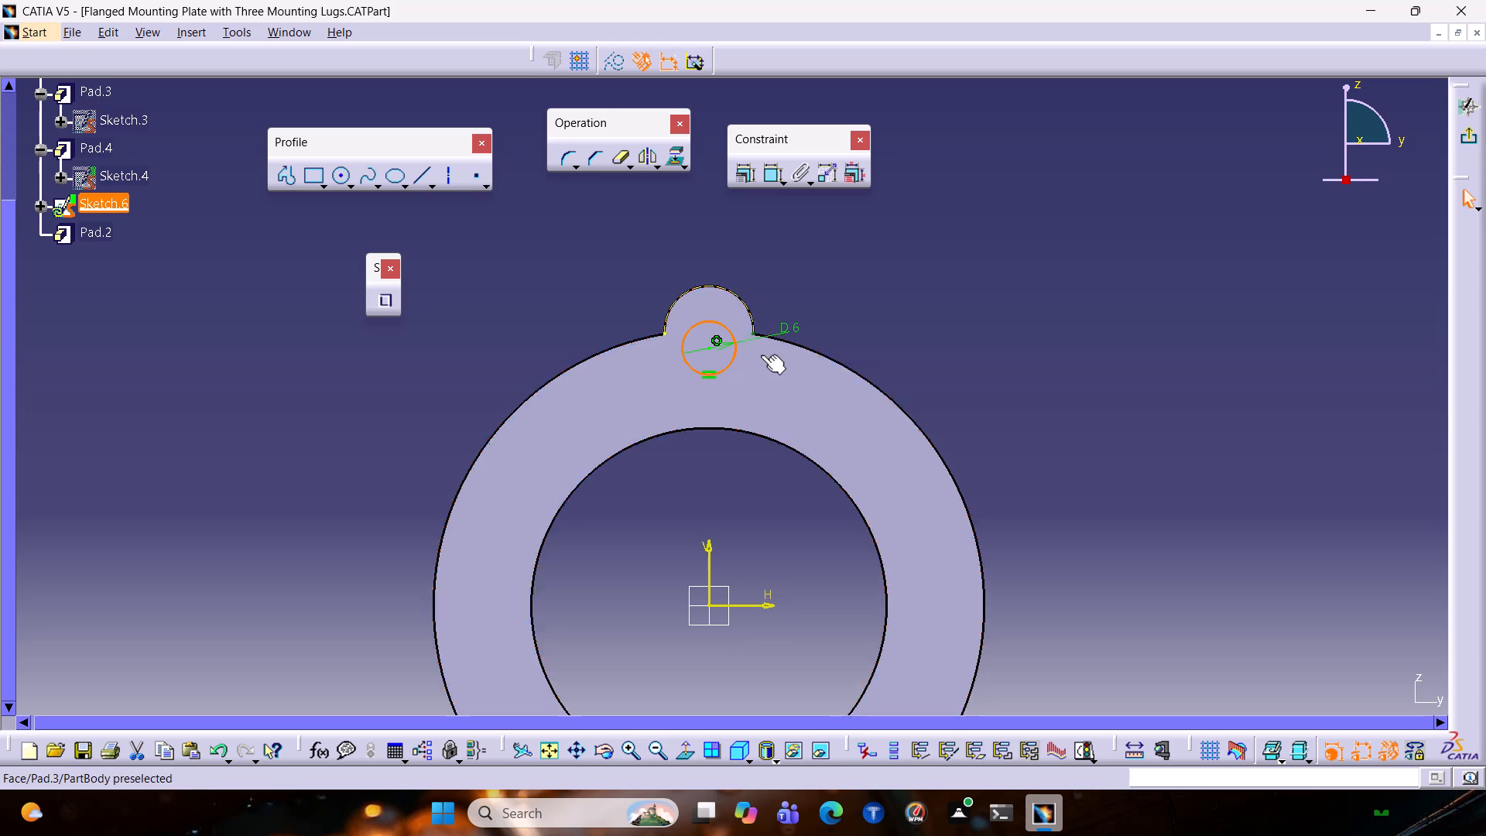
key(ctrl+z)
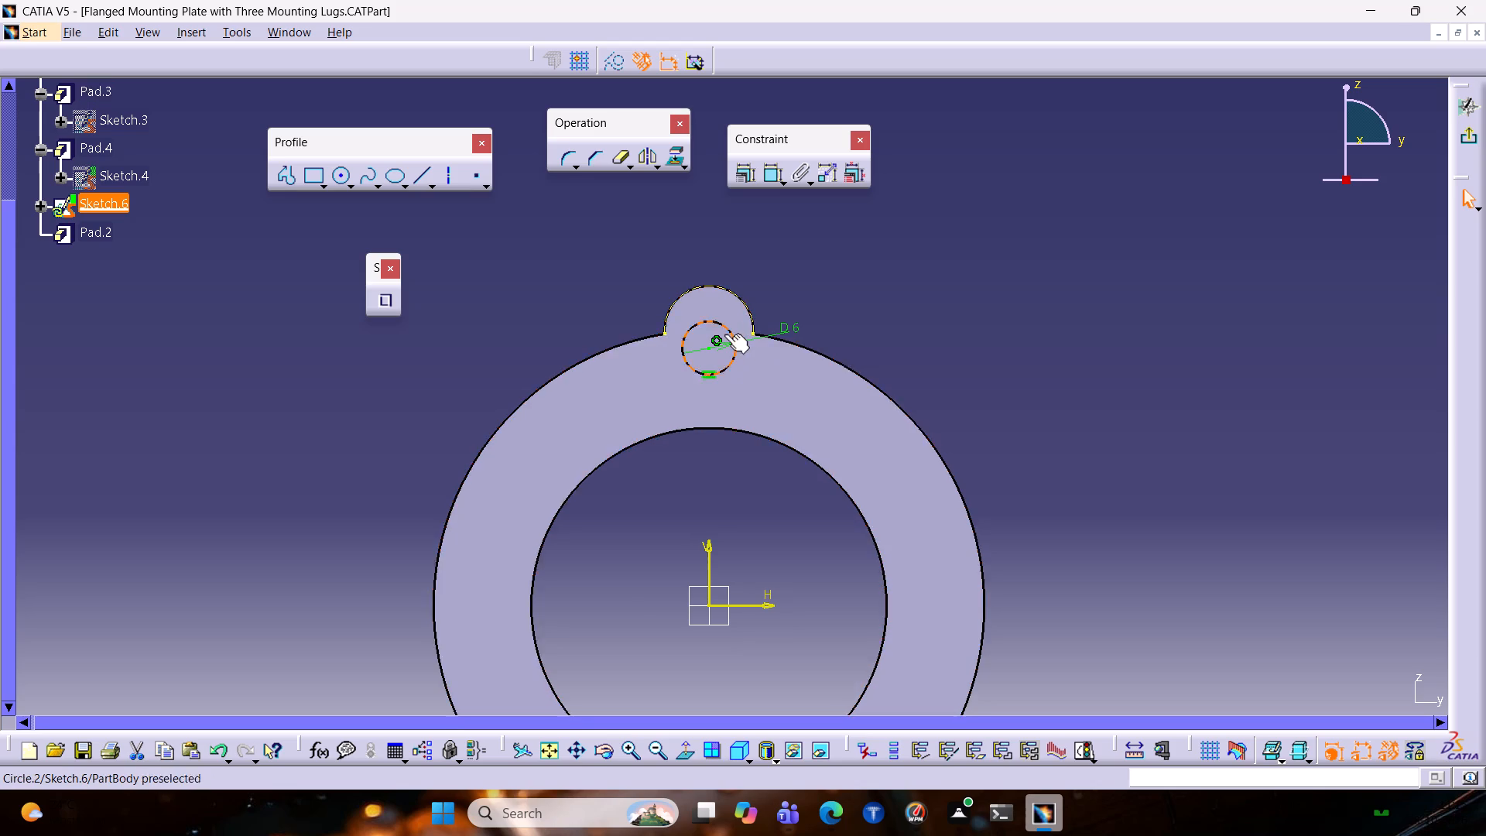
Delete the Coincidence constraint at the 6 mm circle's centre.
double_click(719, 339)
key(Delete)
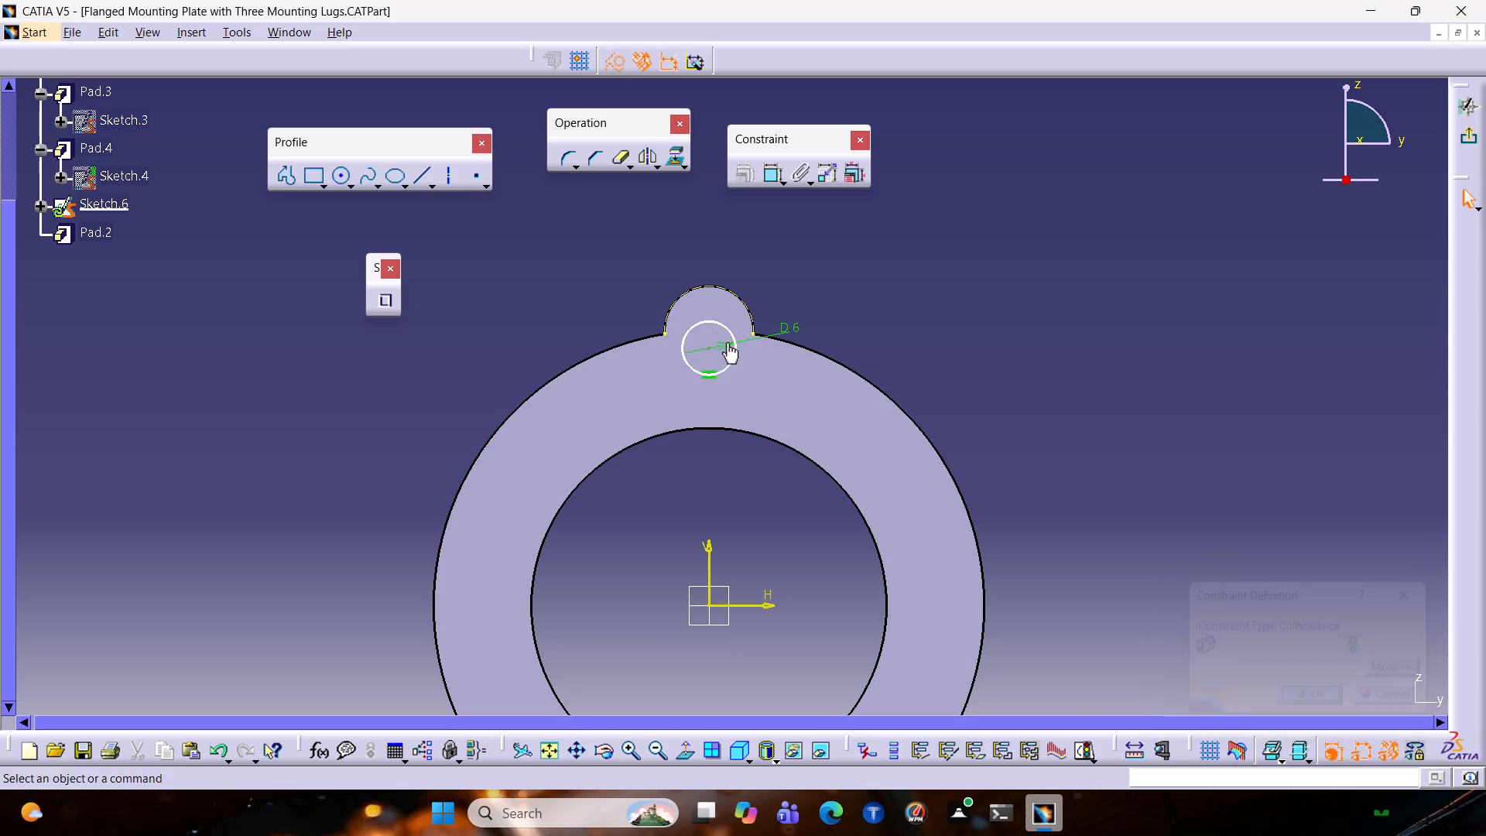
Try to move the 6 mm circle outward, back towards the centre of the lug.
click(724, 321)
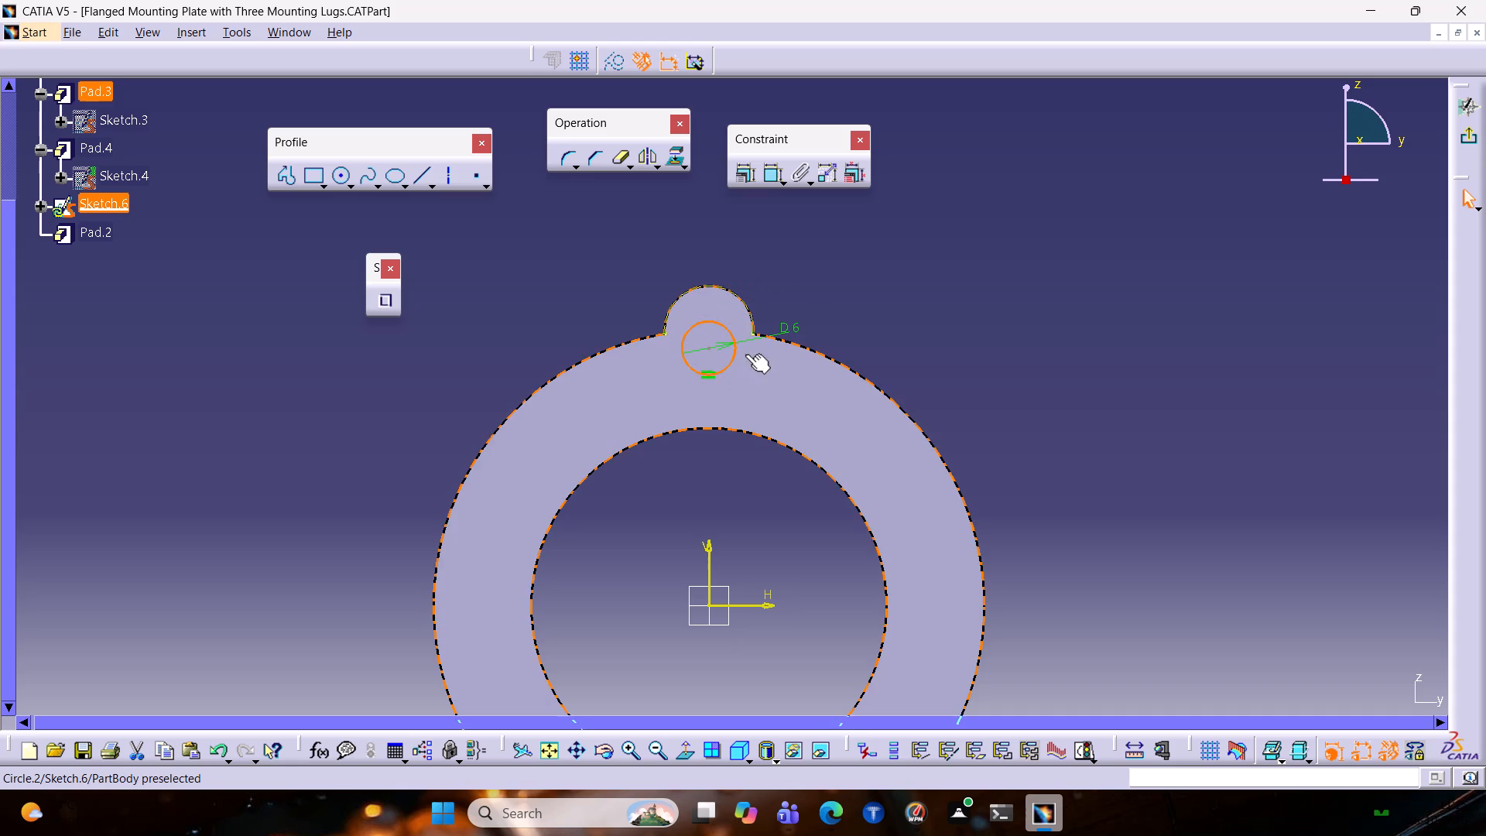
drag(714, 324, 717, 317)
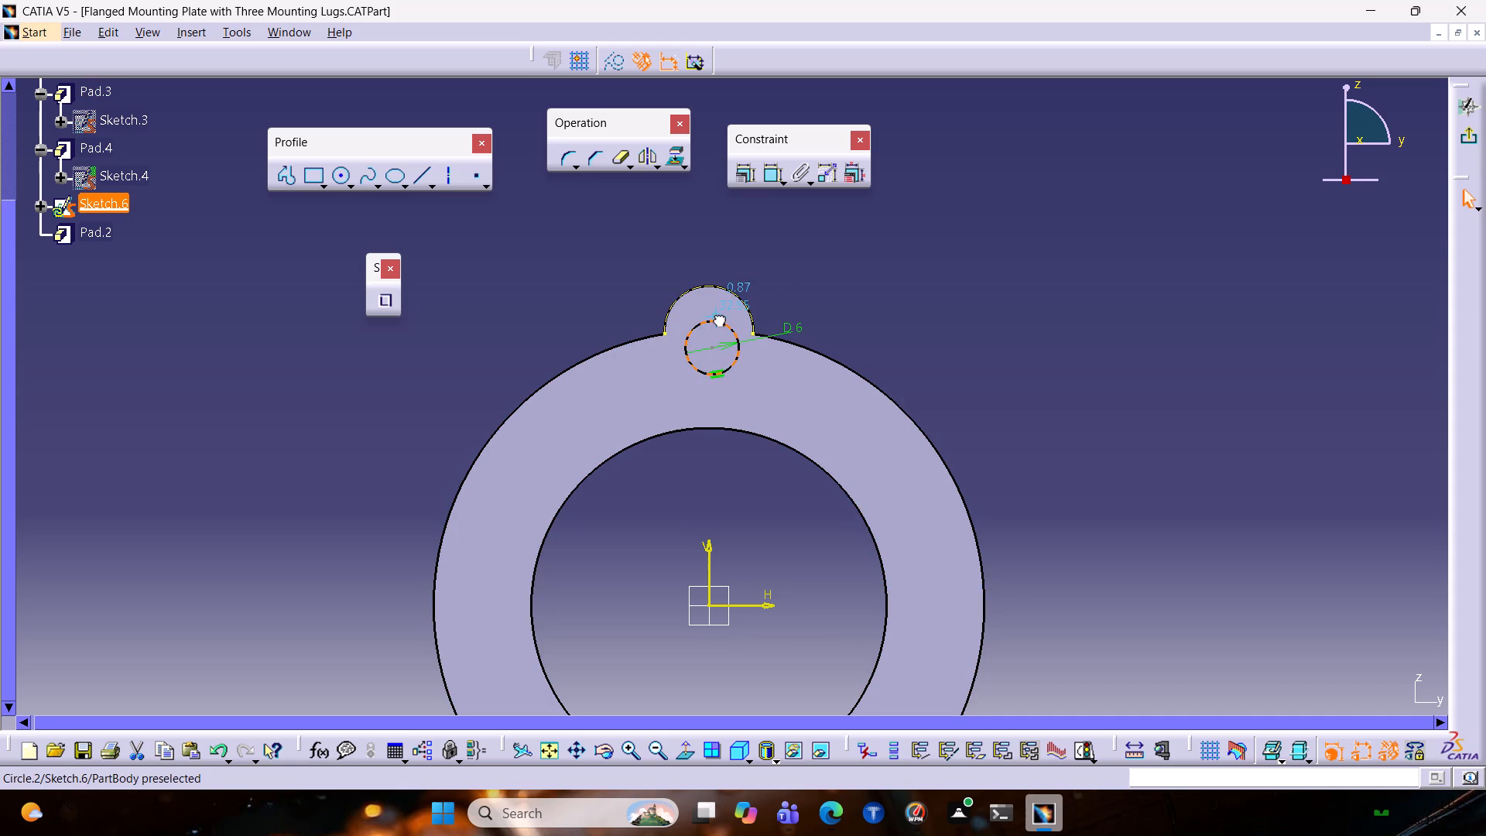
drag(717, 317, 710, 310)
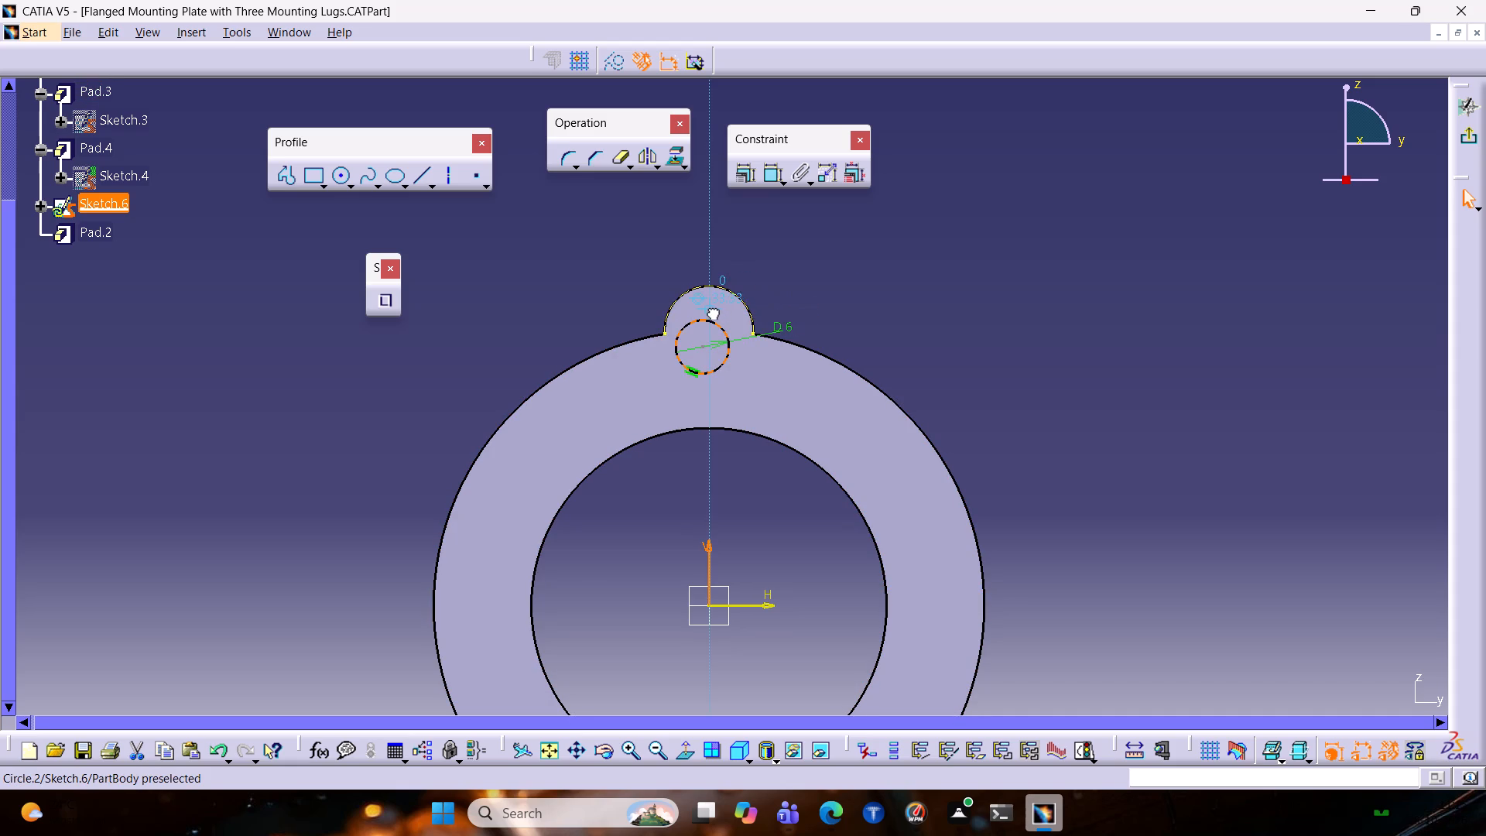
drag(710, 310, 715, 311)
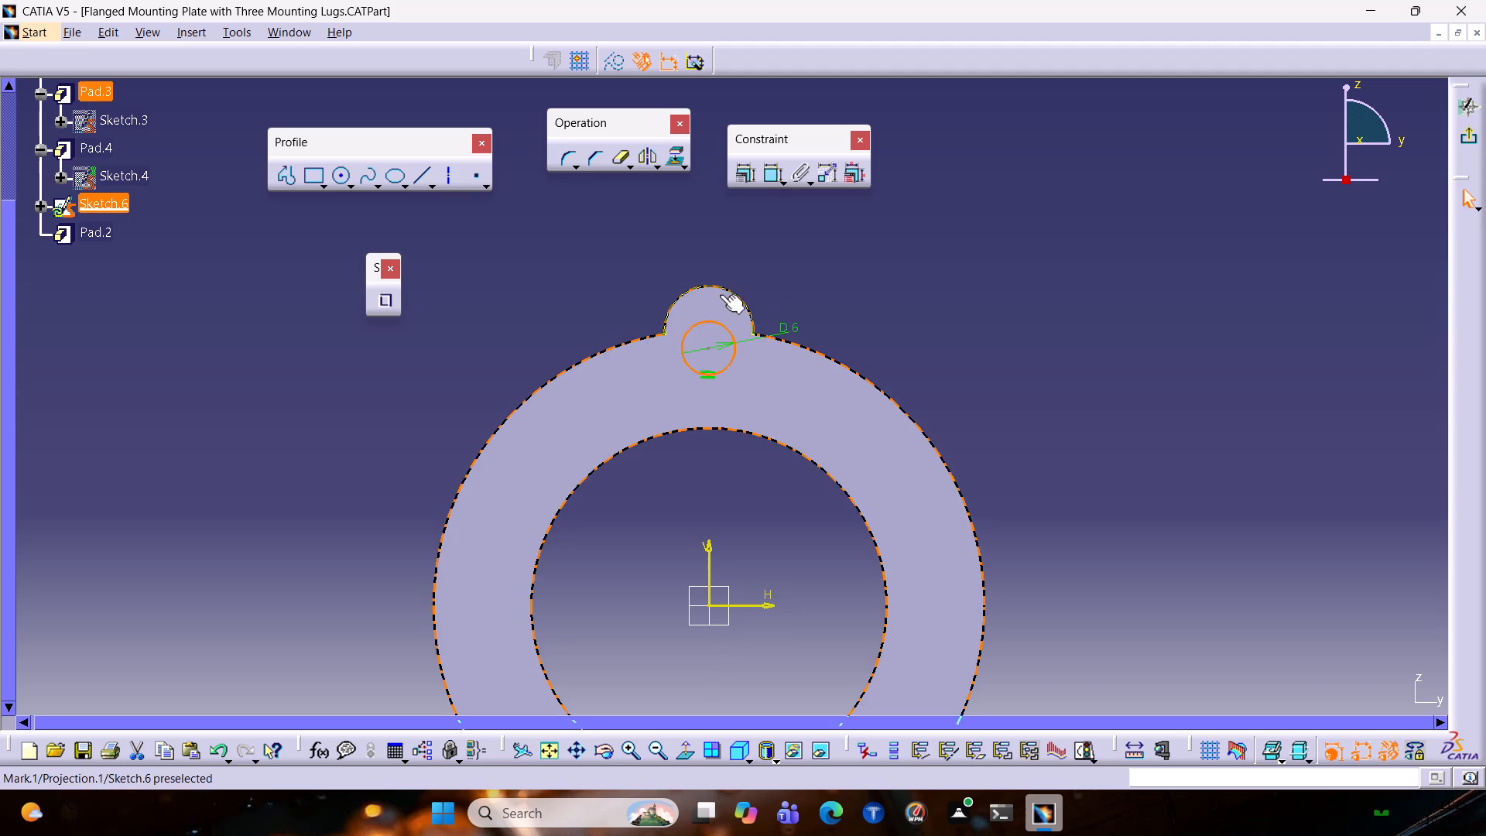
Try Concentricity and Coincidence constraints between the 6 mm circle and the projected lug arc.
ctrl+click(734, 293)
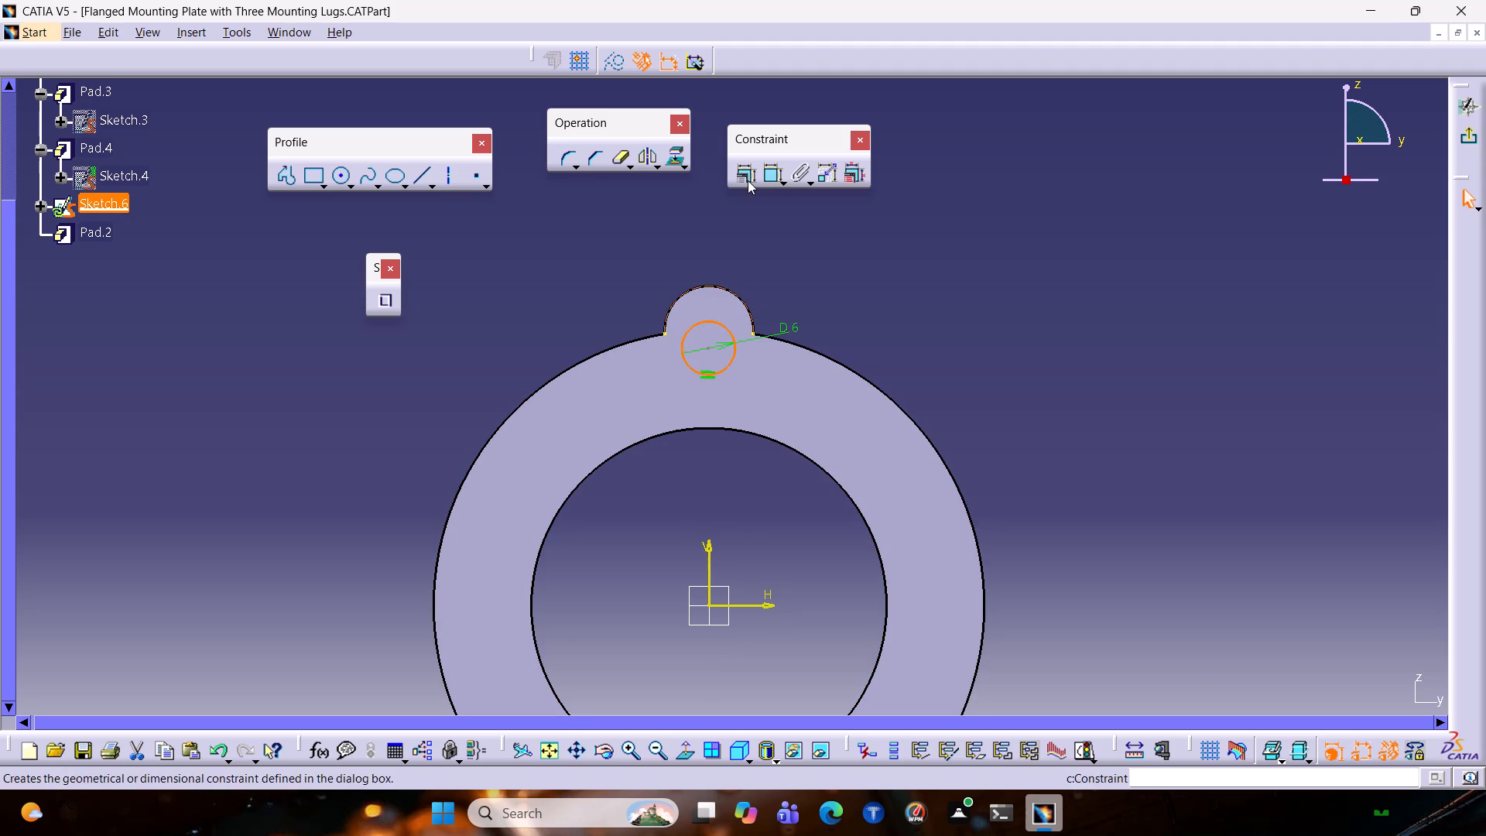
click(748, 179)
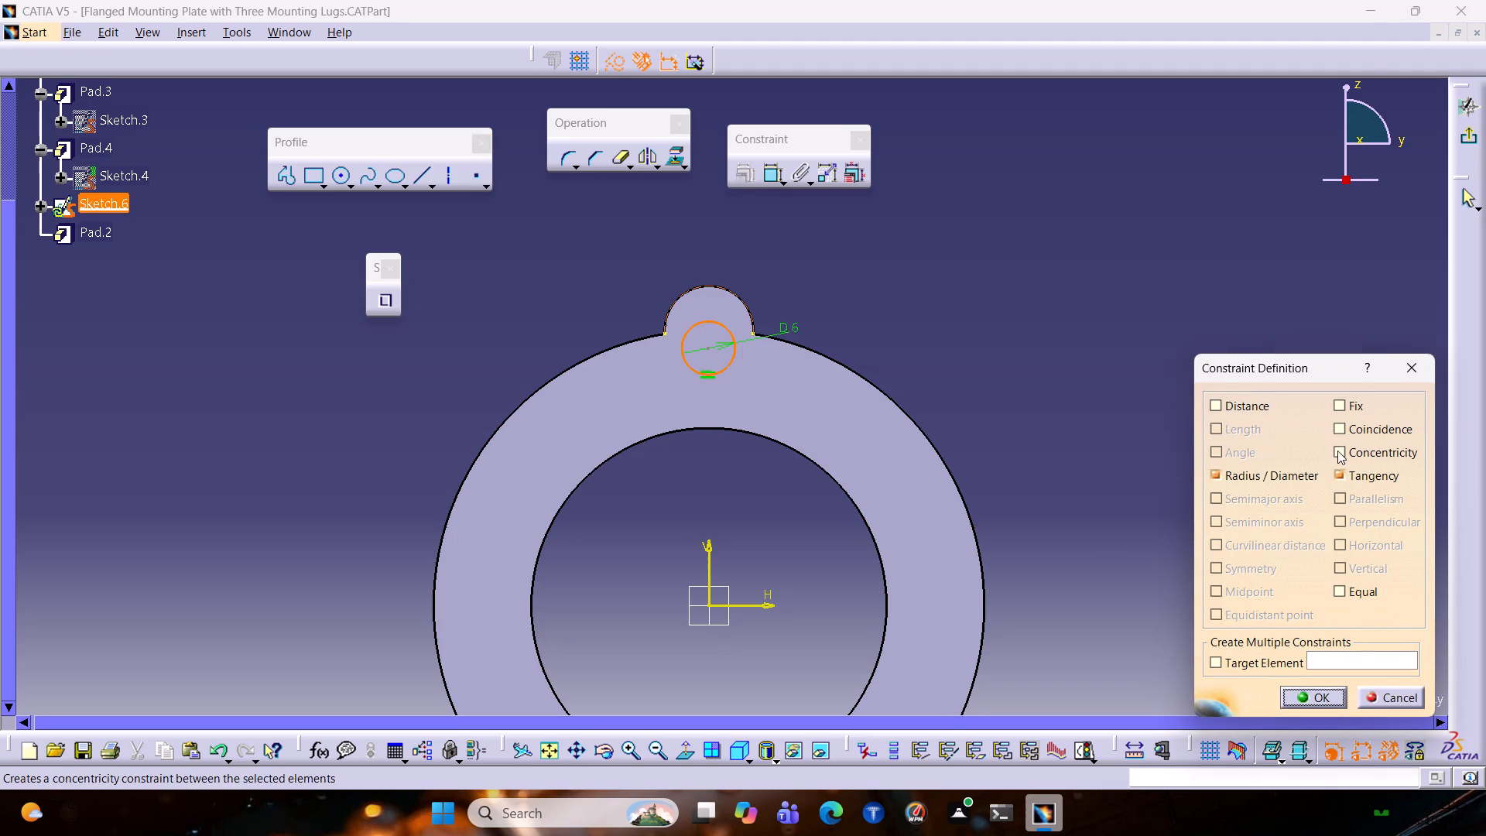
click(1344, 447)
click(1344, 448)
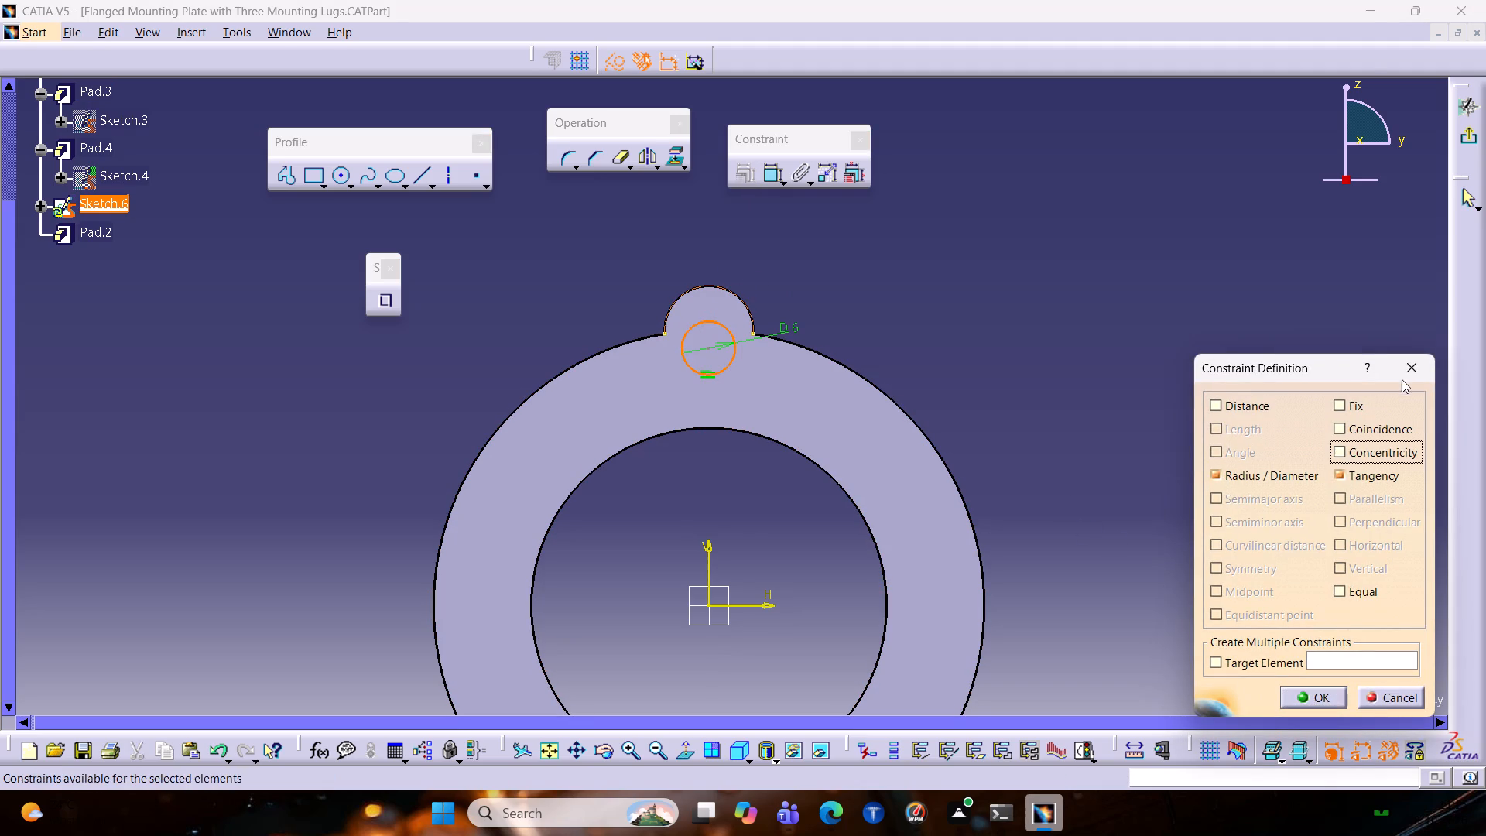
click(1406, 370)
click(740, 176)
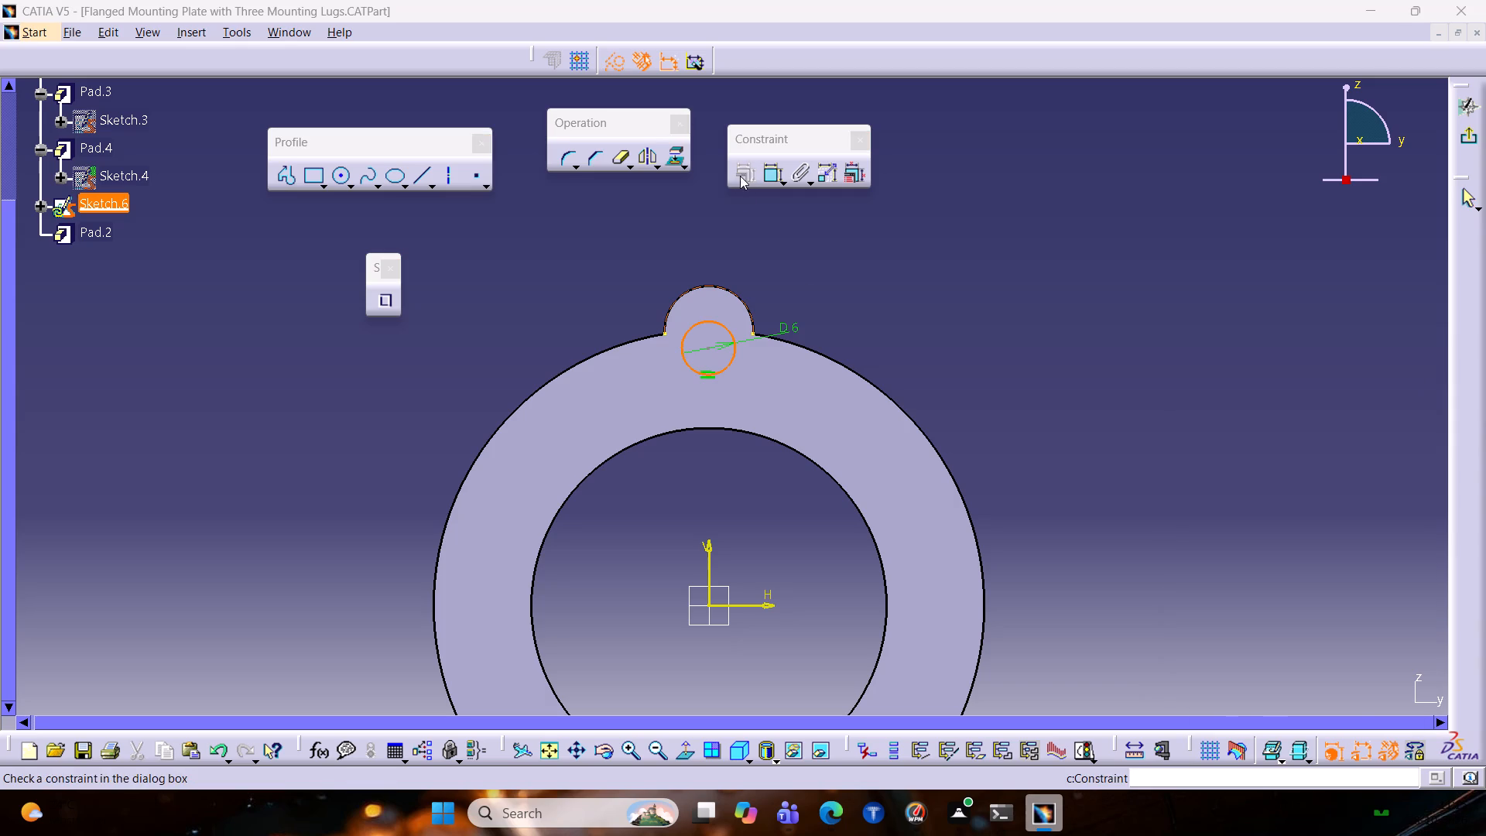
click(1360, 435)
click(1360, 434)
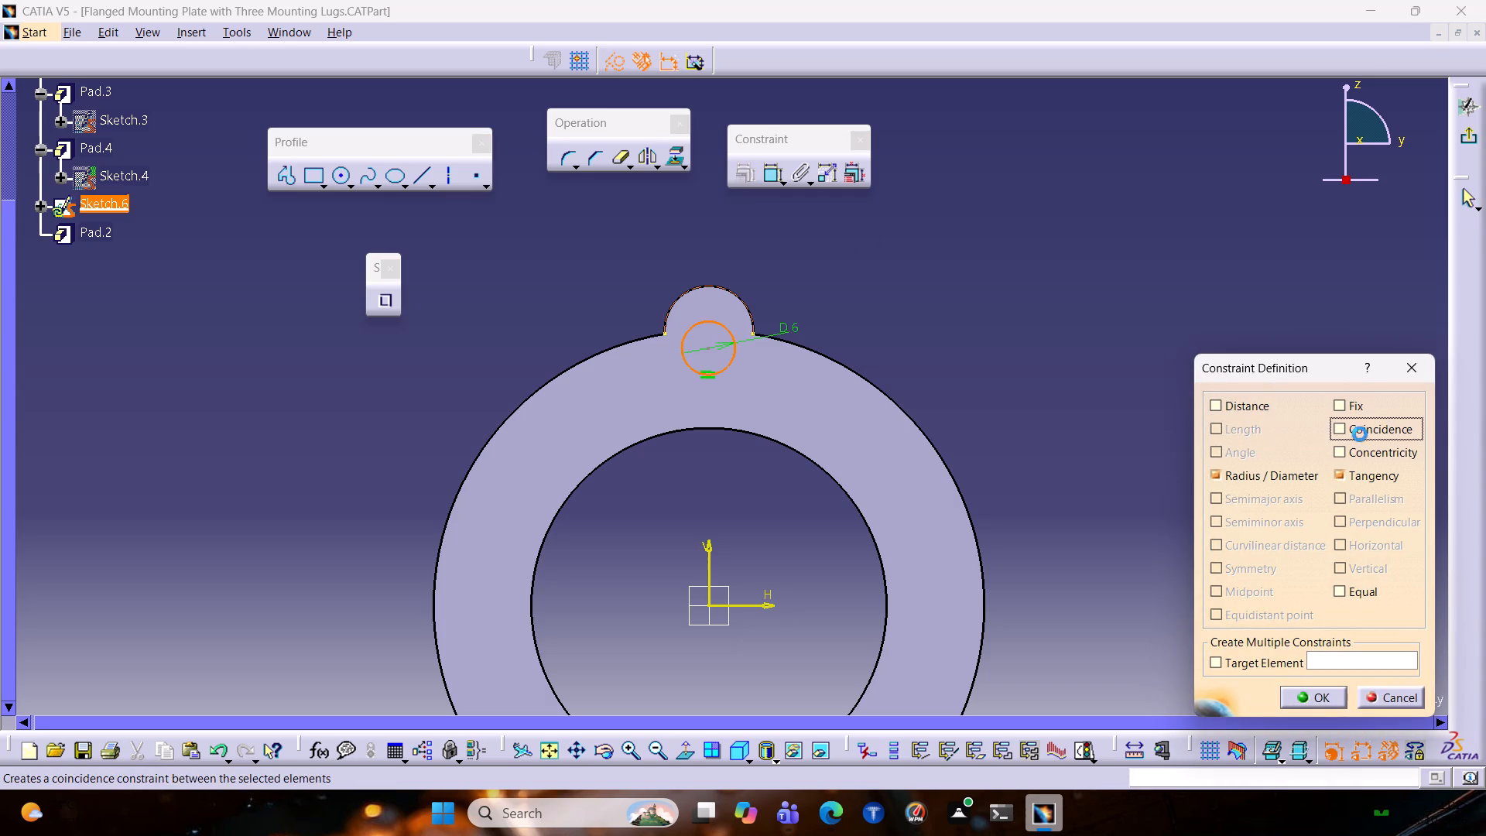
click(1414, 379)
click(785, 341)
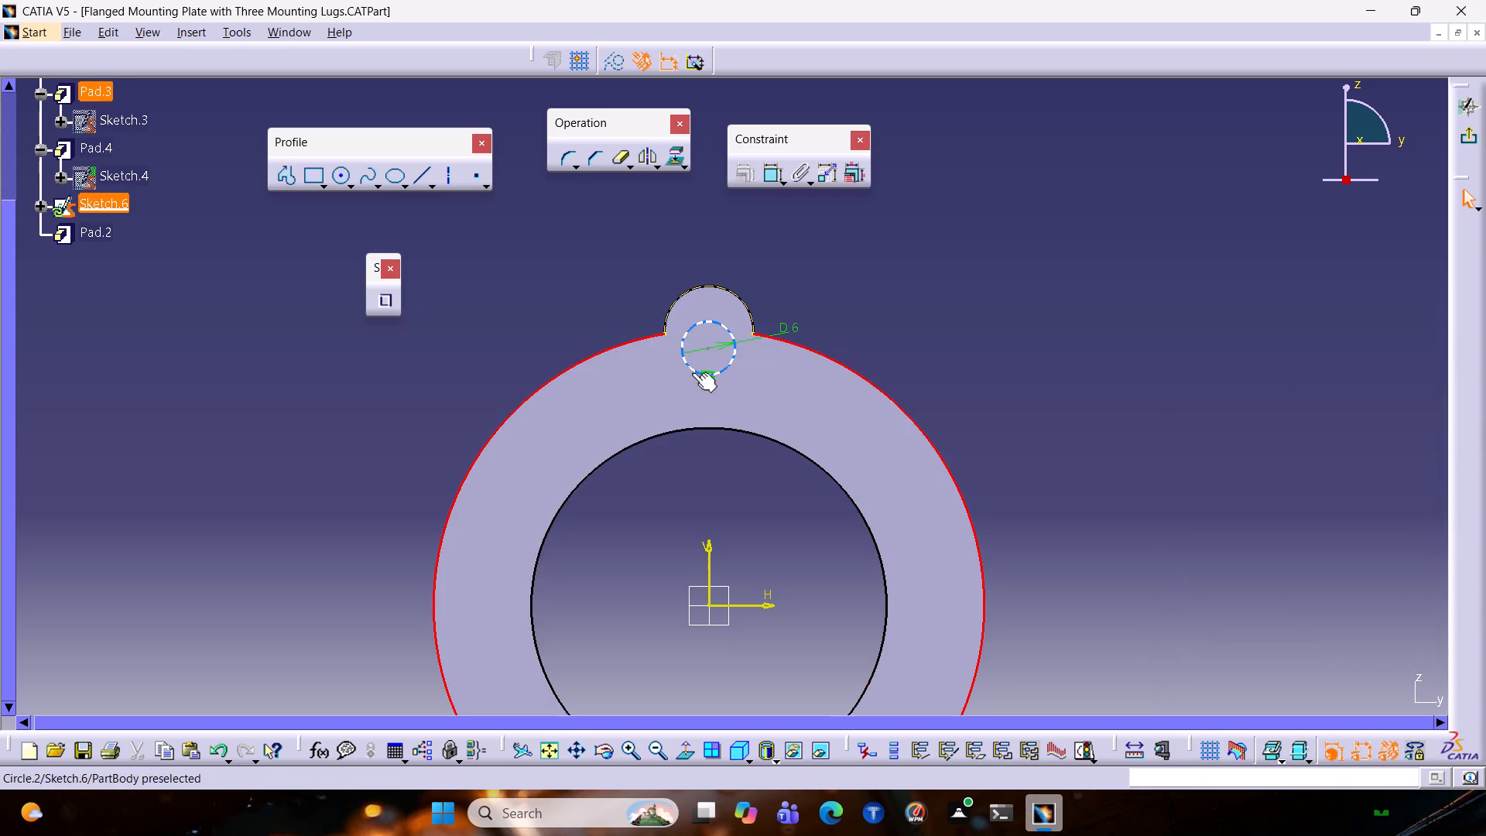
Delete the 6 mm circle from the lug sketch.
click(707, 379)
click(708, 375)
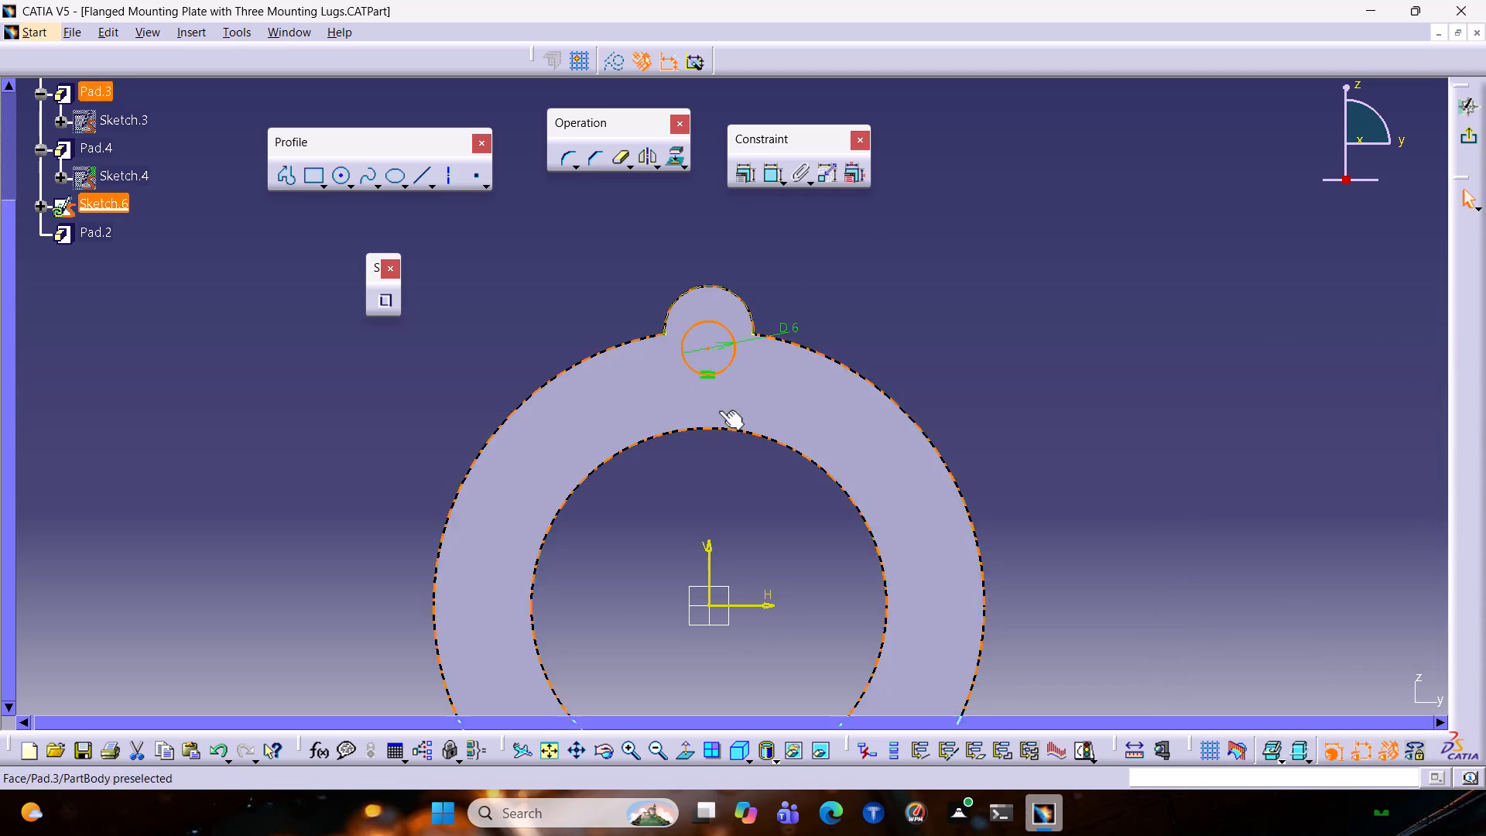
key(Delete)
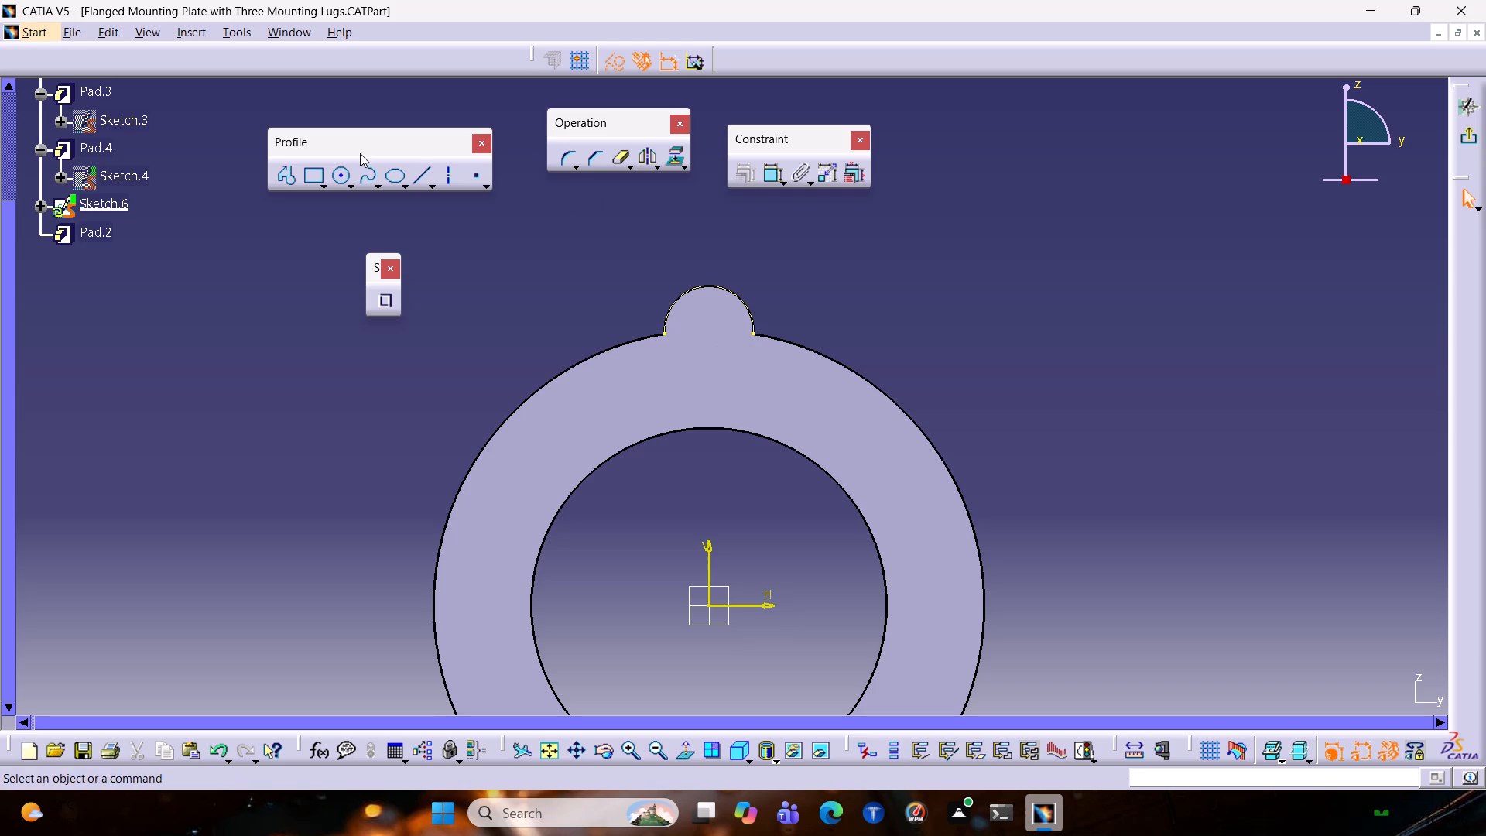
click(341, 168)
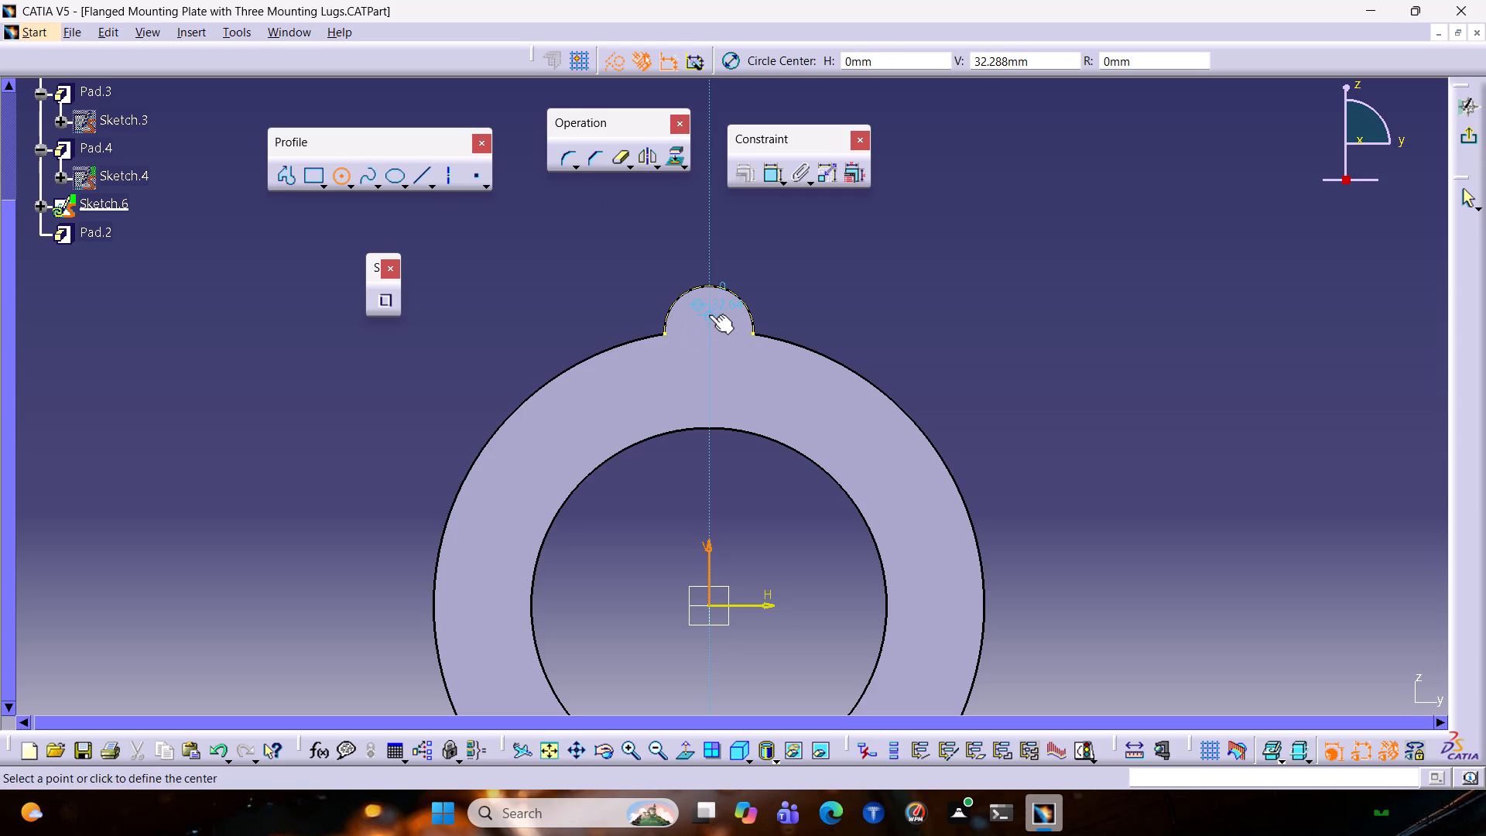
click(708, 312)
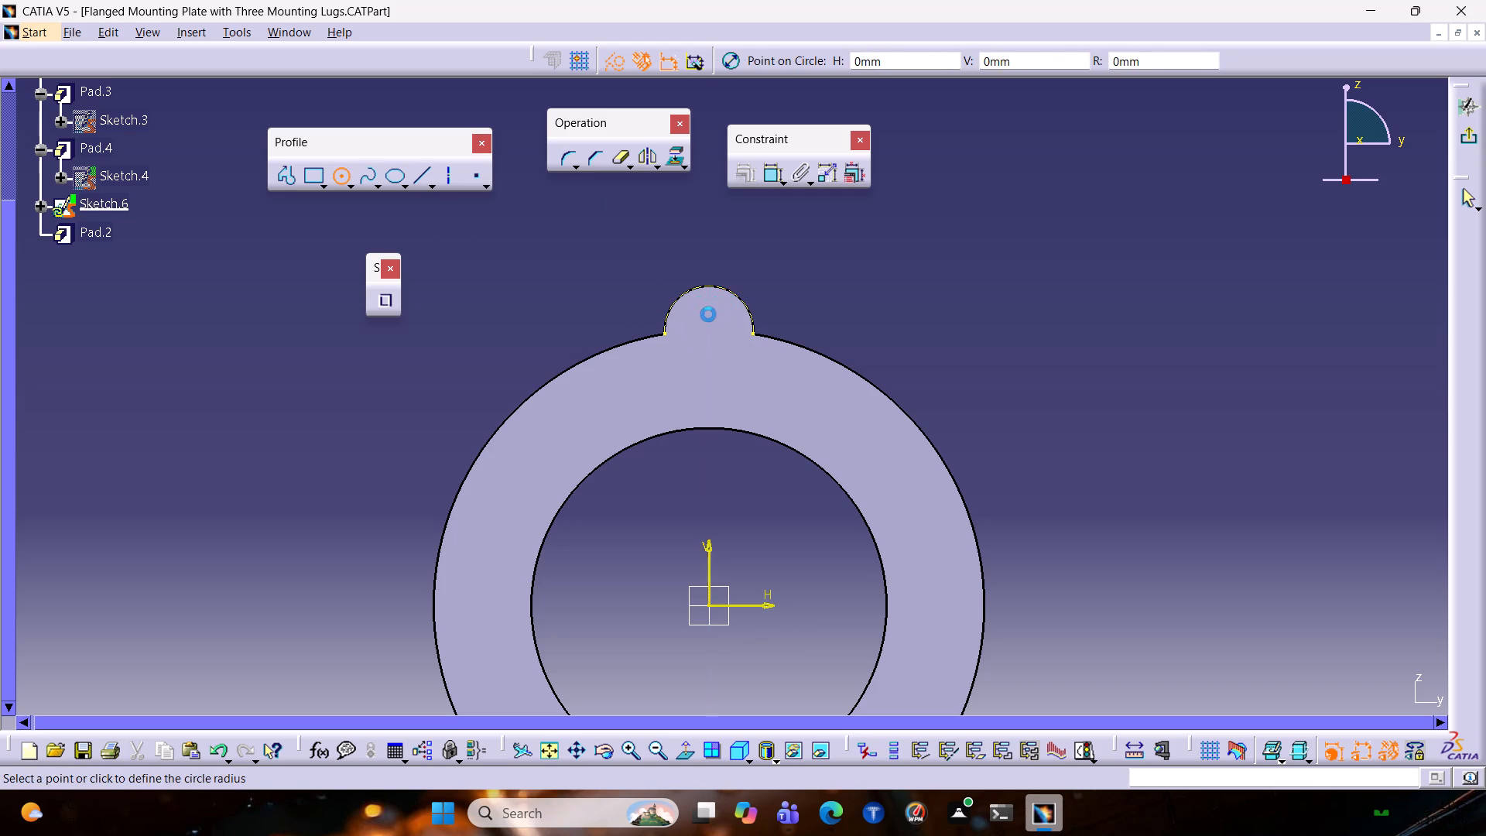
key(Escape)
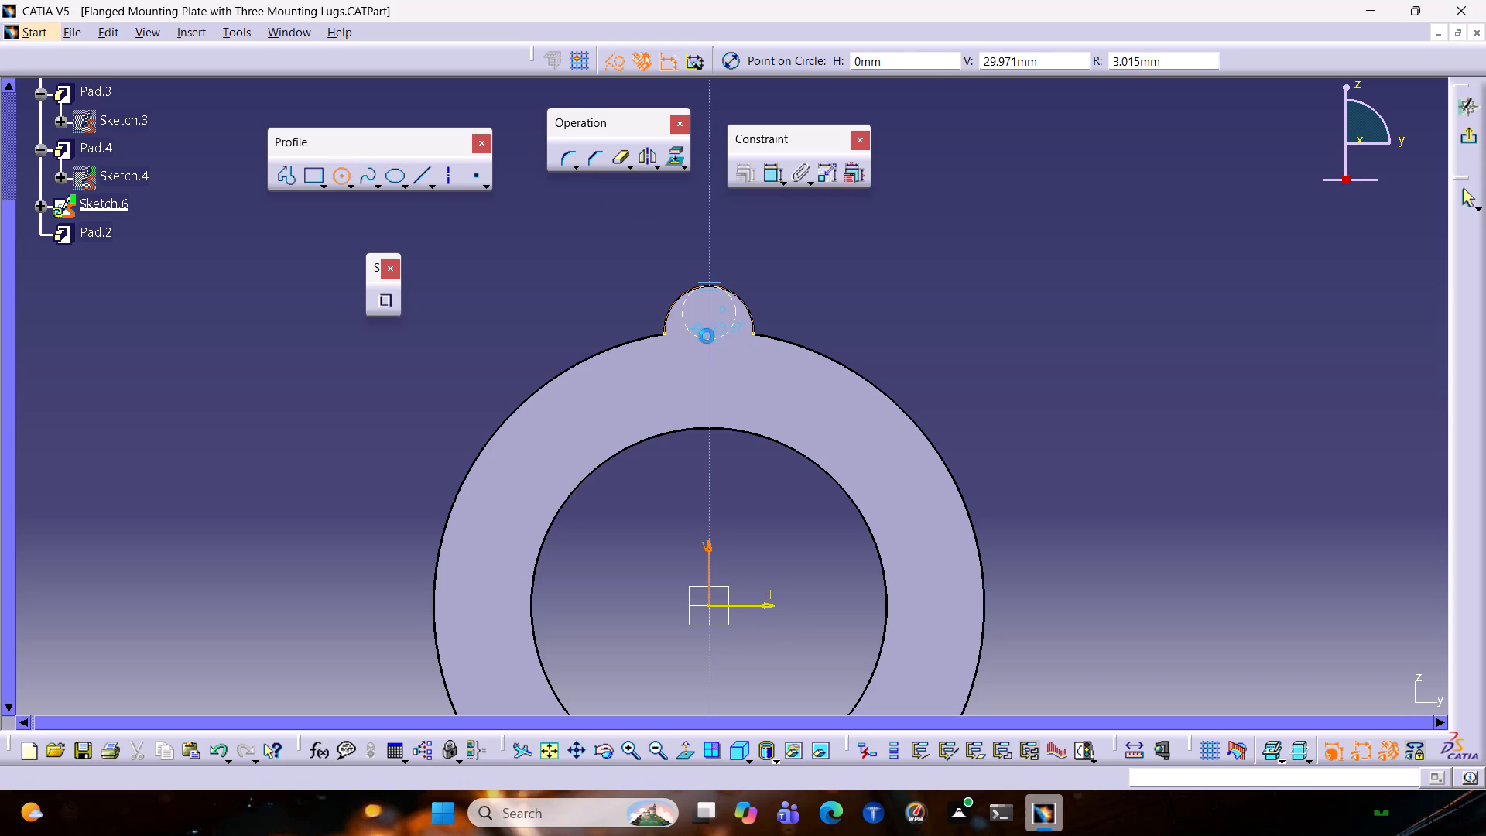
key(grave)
Sketch a standard, non-construction circle inside the lug, centred on the vertical axis, and set its diameter to 6 mm.
click(341, 180)
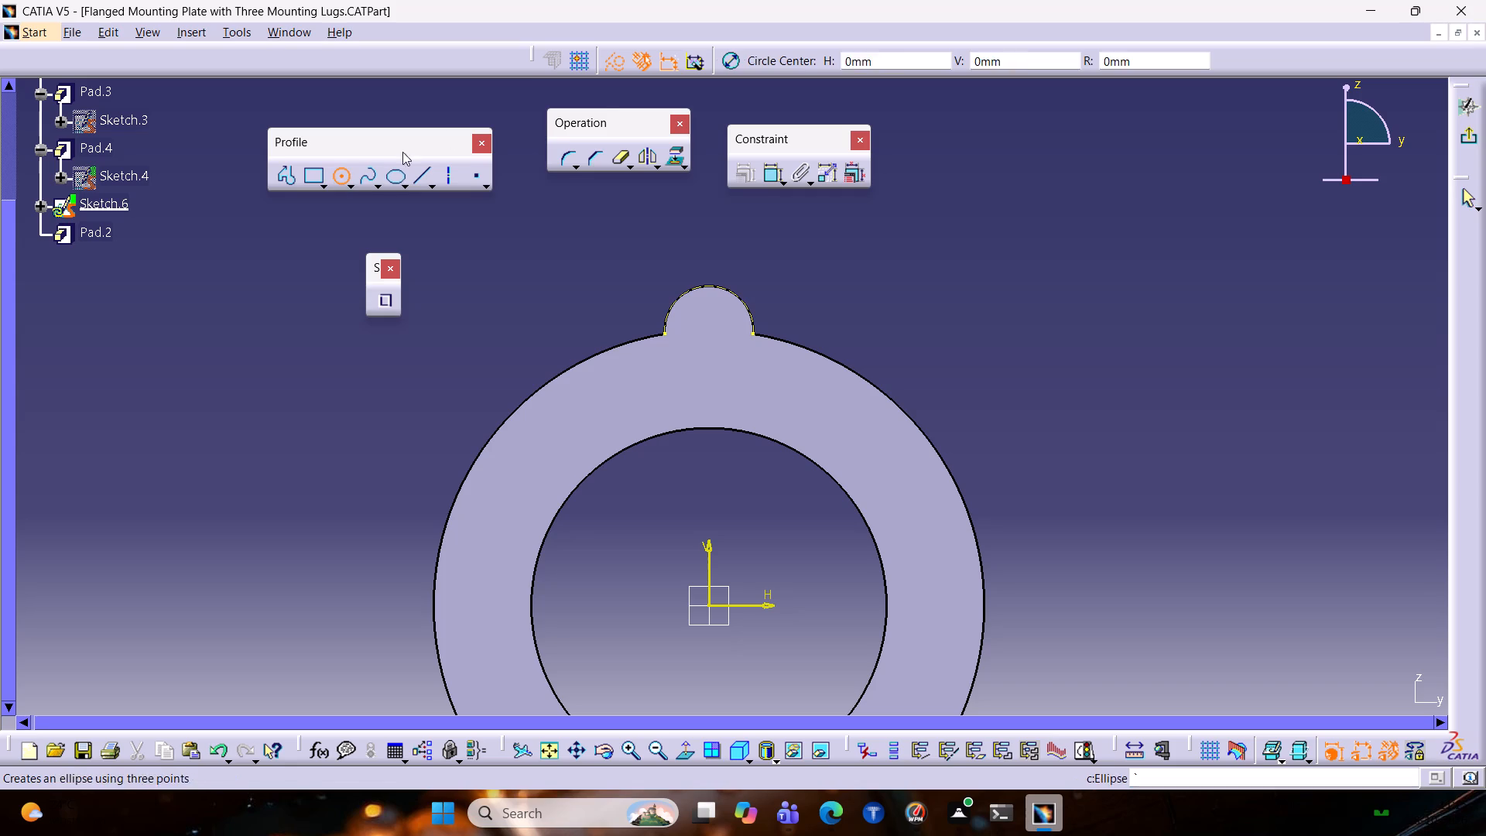
click(614, 62)
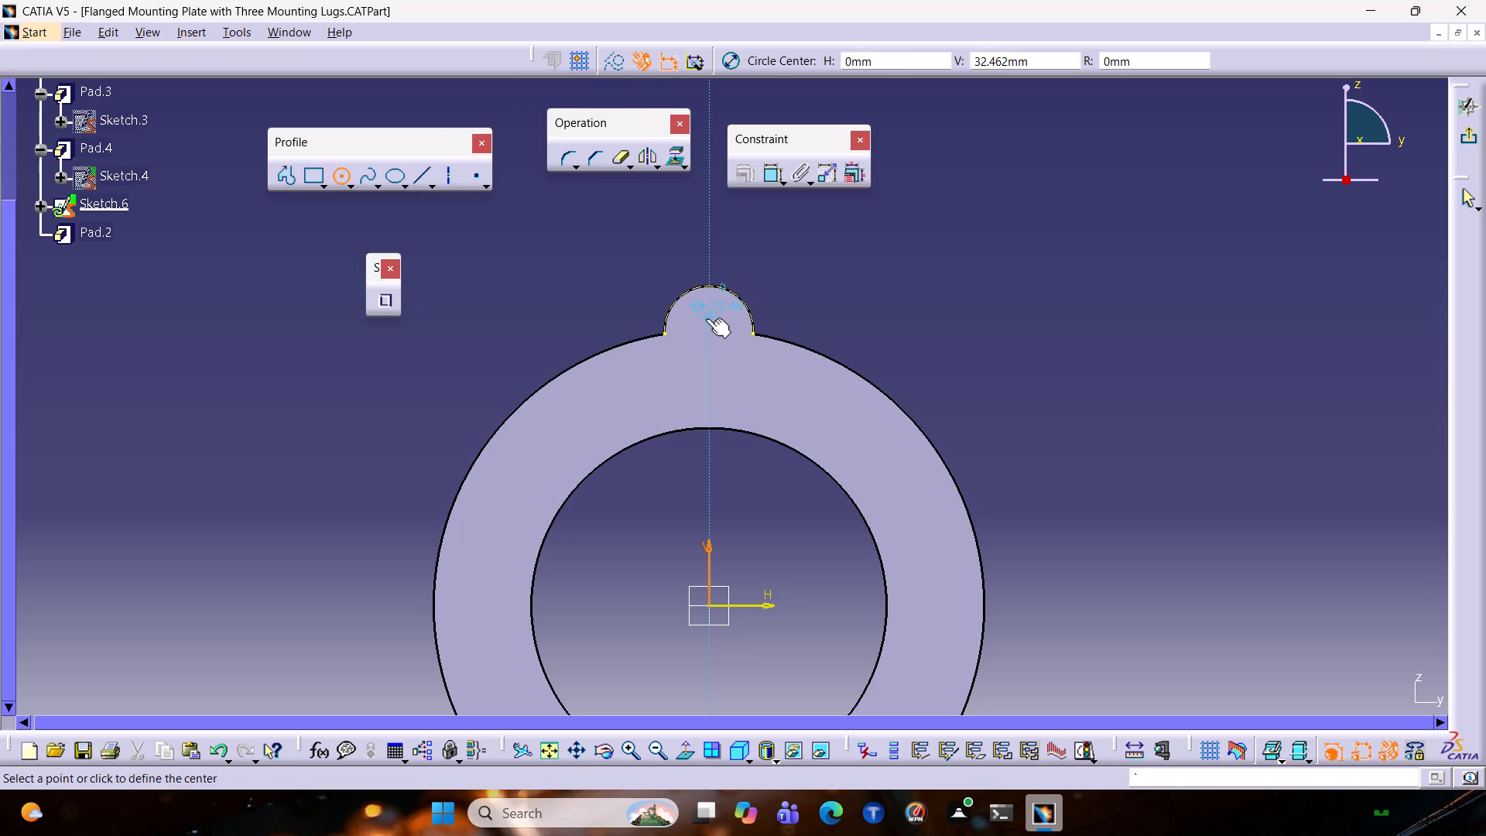
click(706, 318)
click(710, 340)
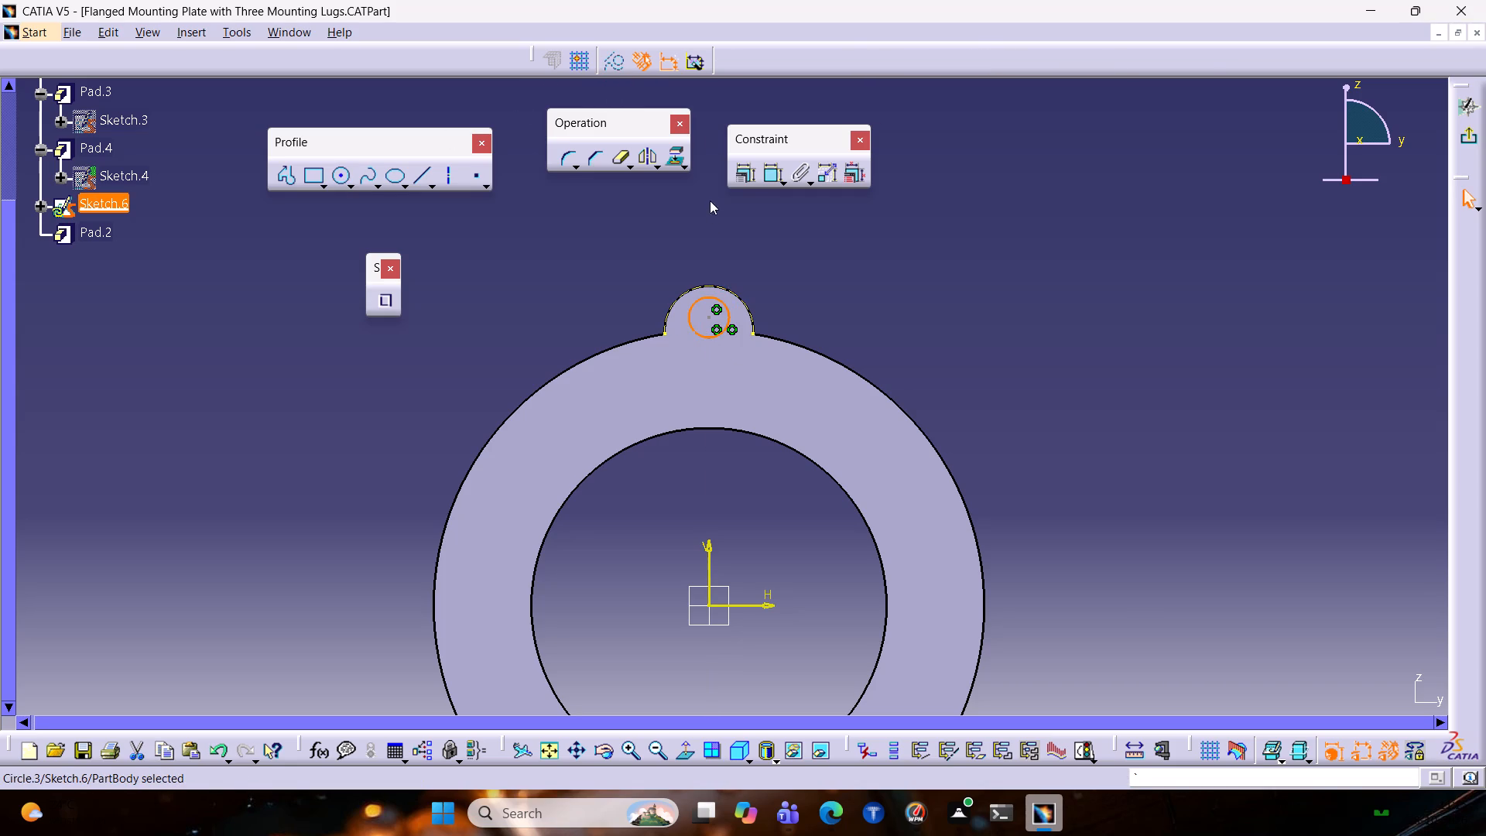
click(767, 177)
click(772, 290)
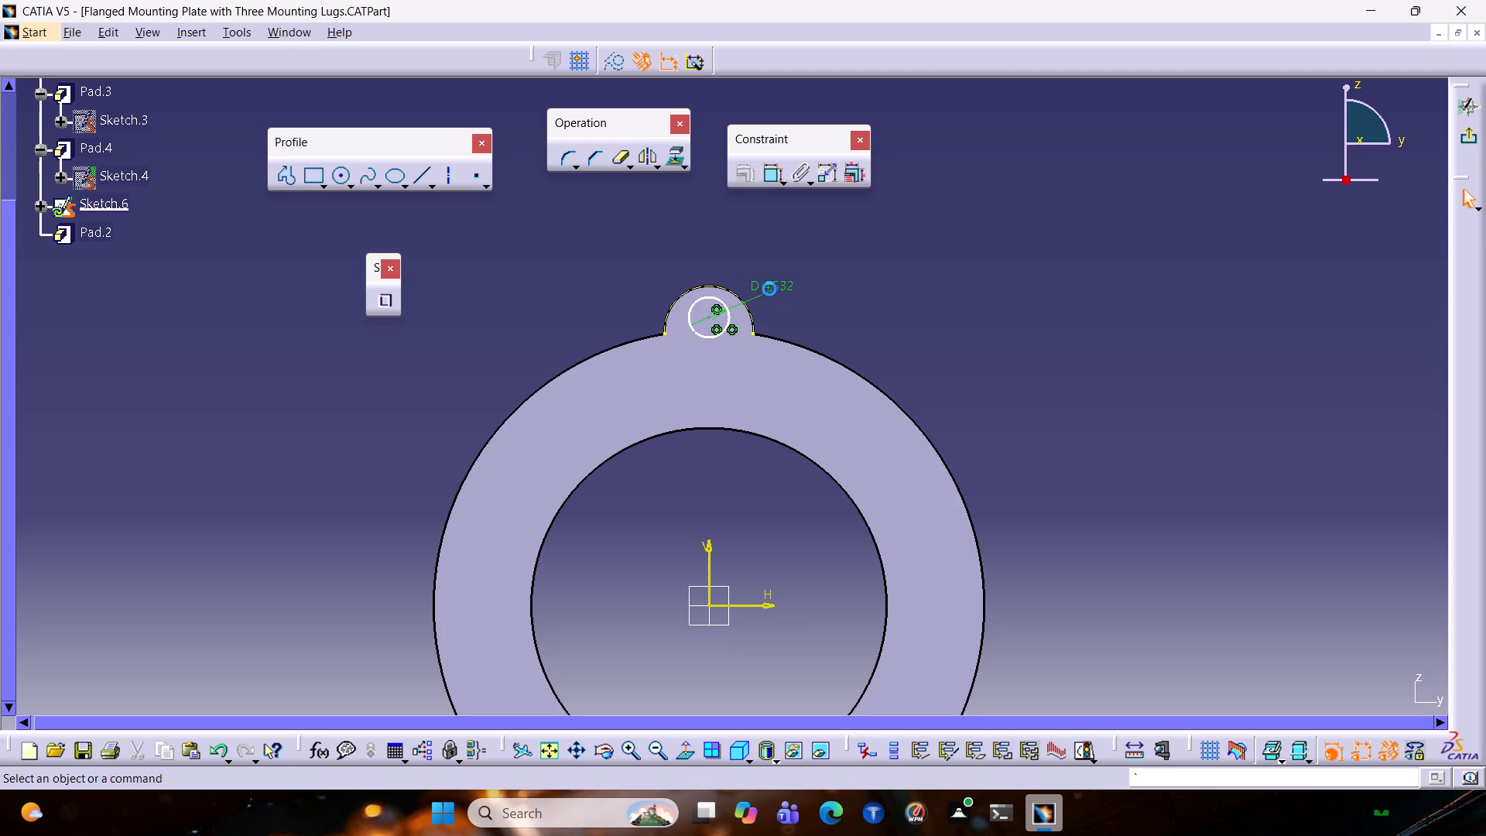
double_click(769, 287)
key(6)
key(Return)
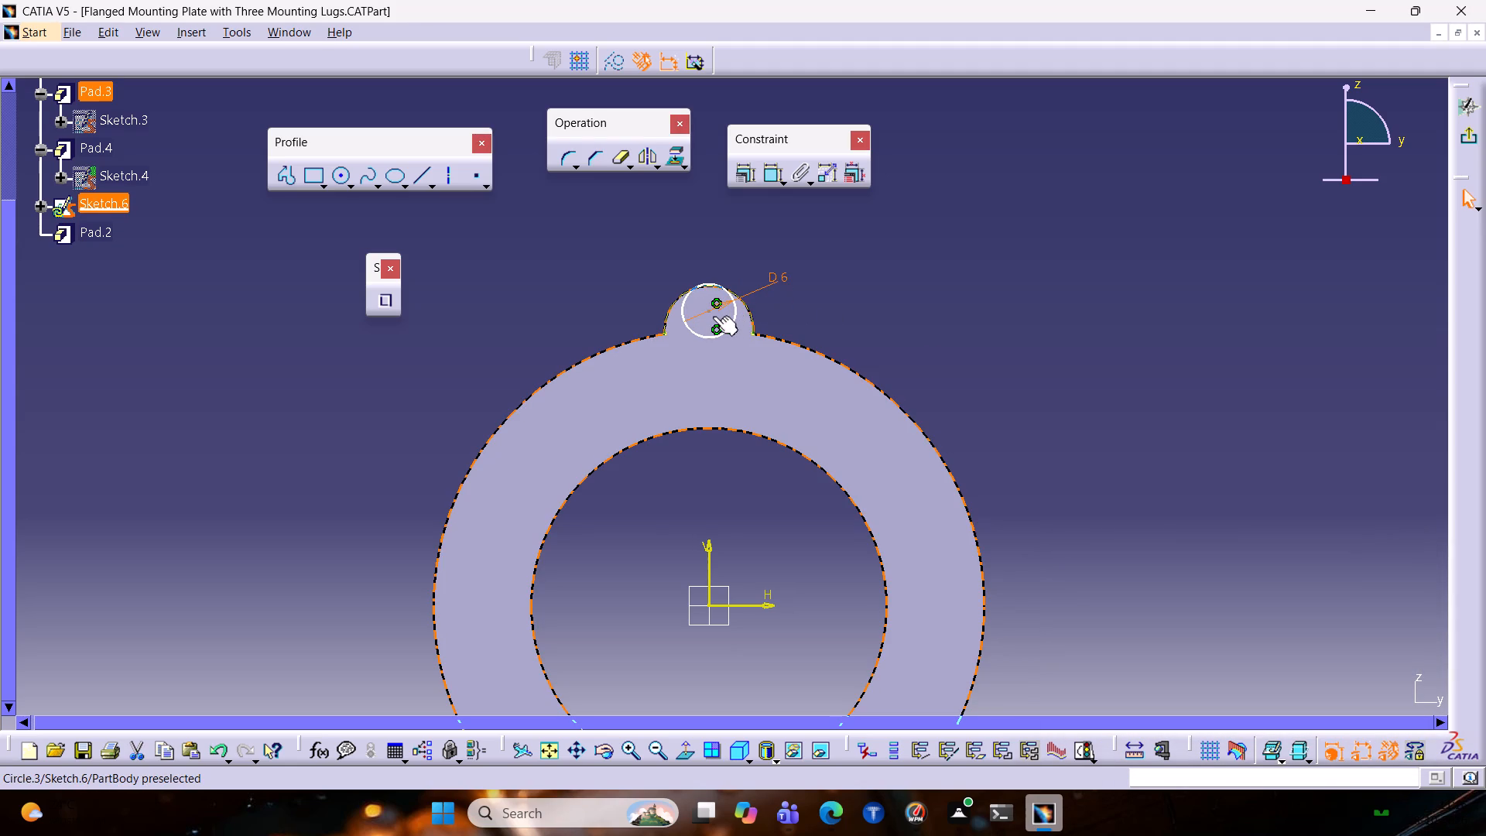
Move the 6 mm circle inward along the vertical axis so its centre sits about 31 mm from the sketch origin.
drag(710, 311, 715, 331)
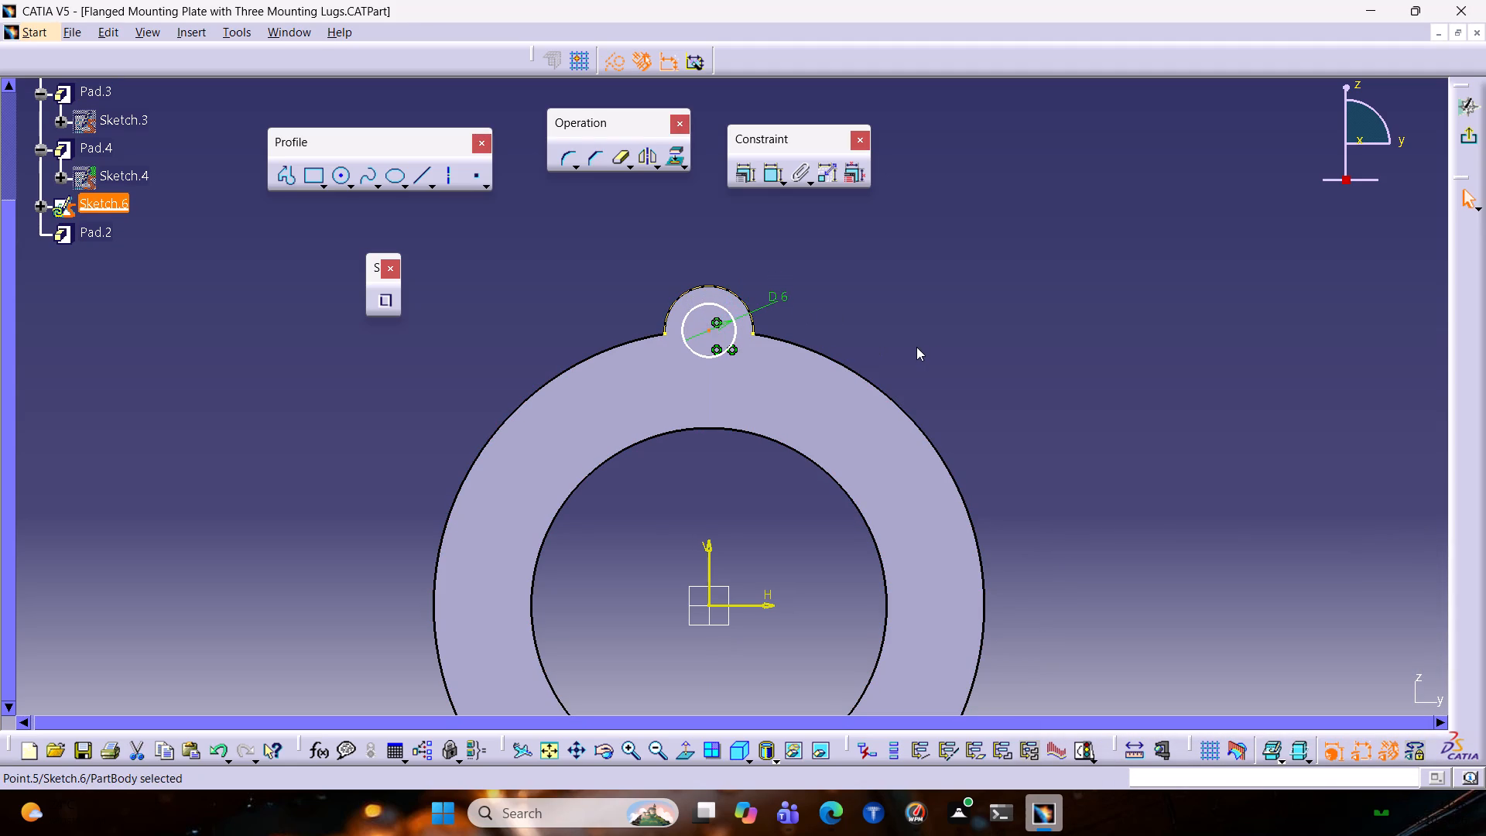
click(916, 346)
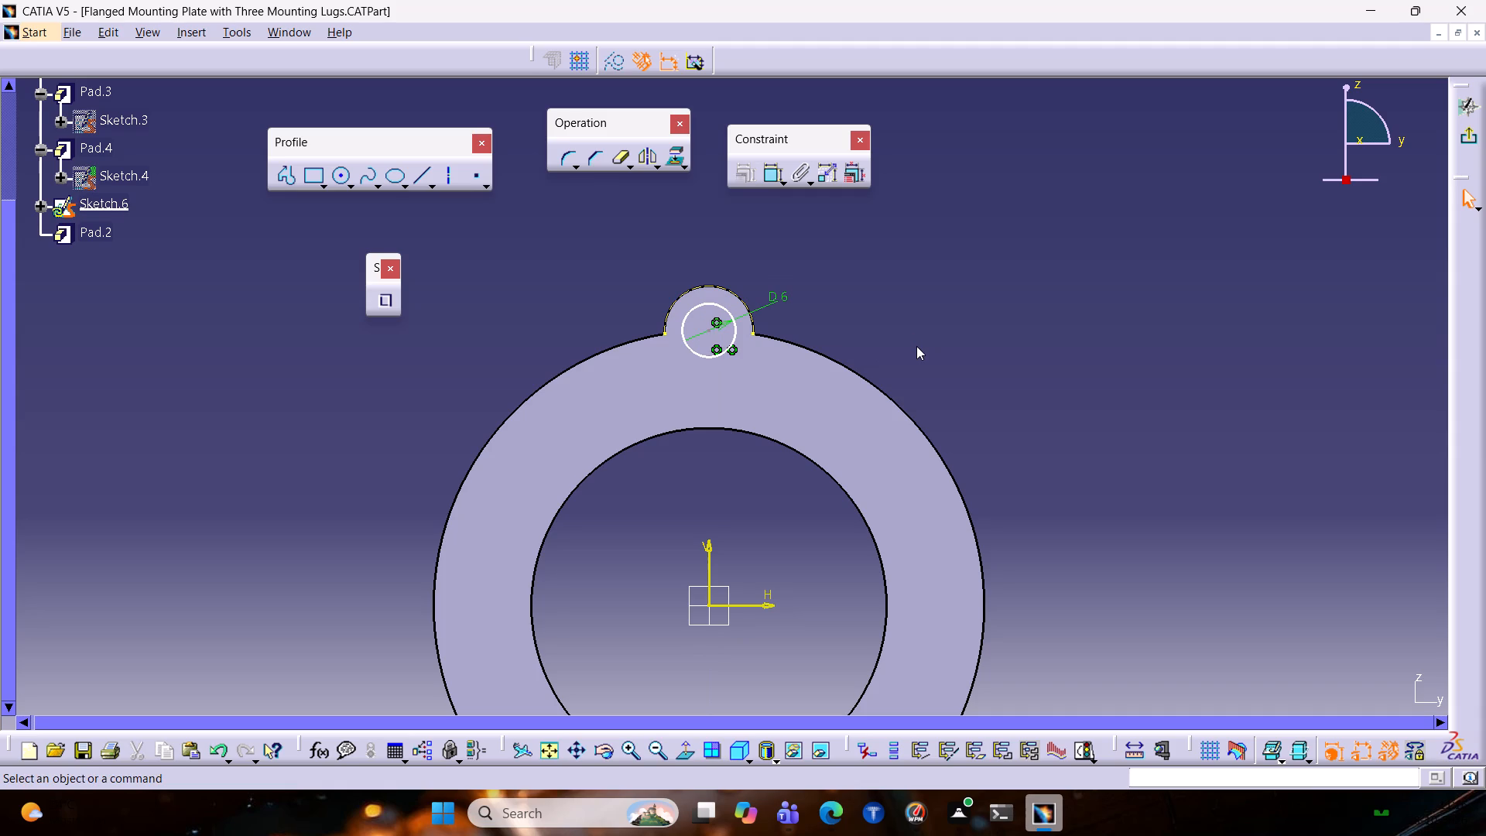
Dimension the vertical distance from the sketch origin to the 6 mm circle's centre and exit the sketch.
click(769, 172)
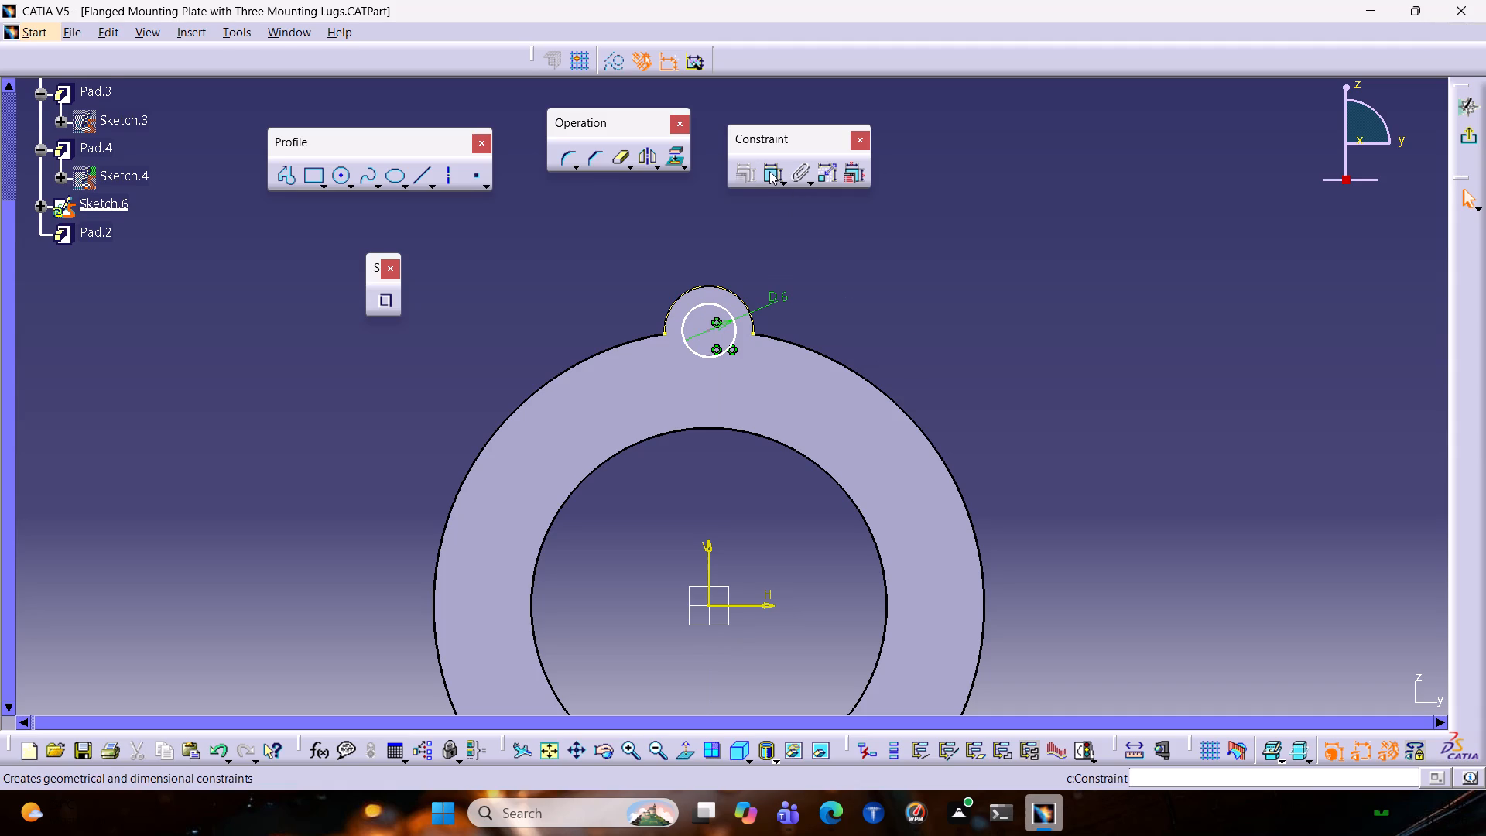
click(709, 601)
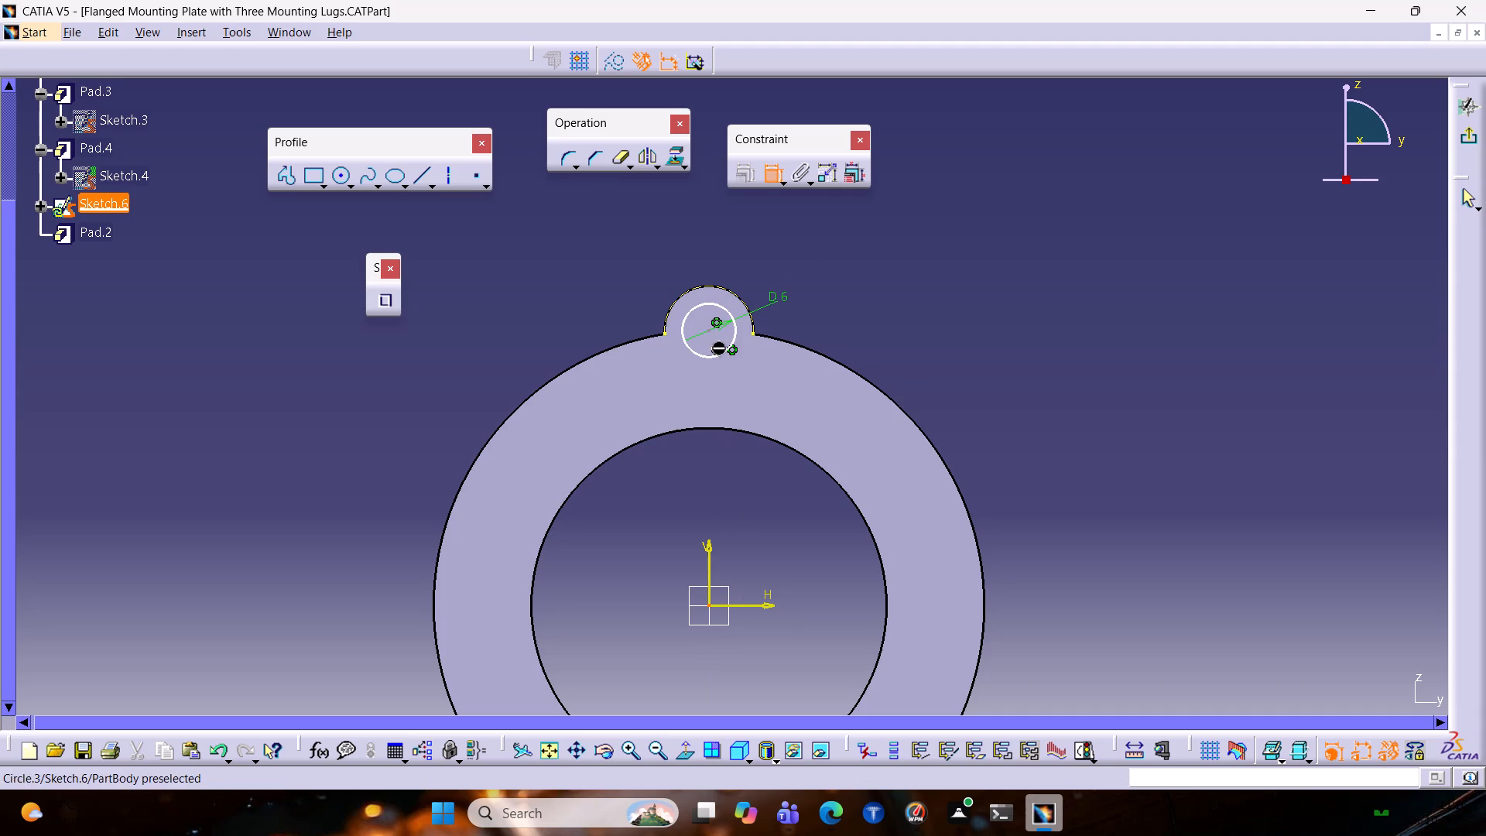
click(709, 325)
click(710, 332)
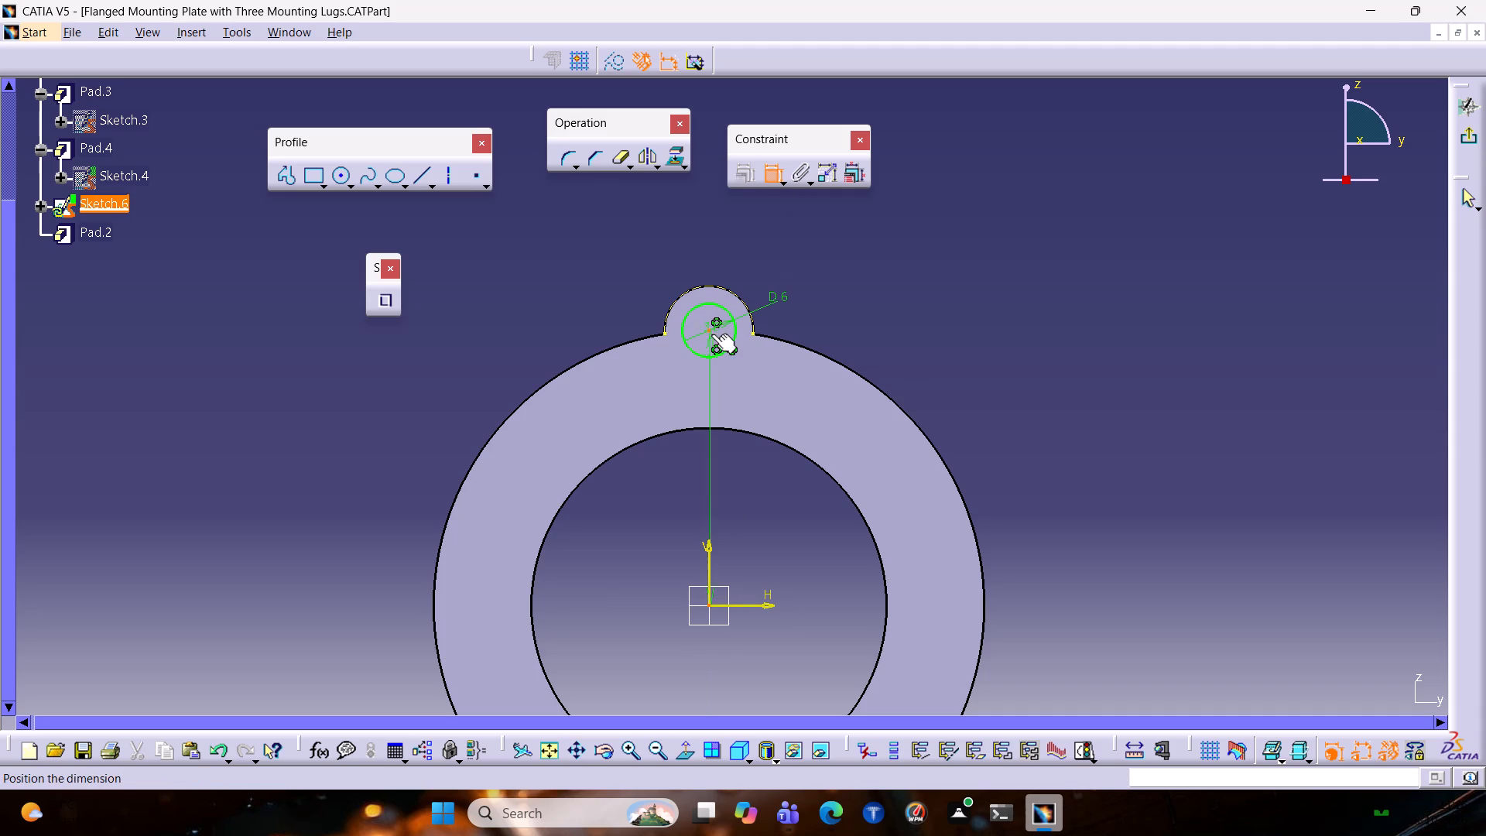
click(1127, 416)
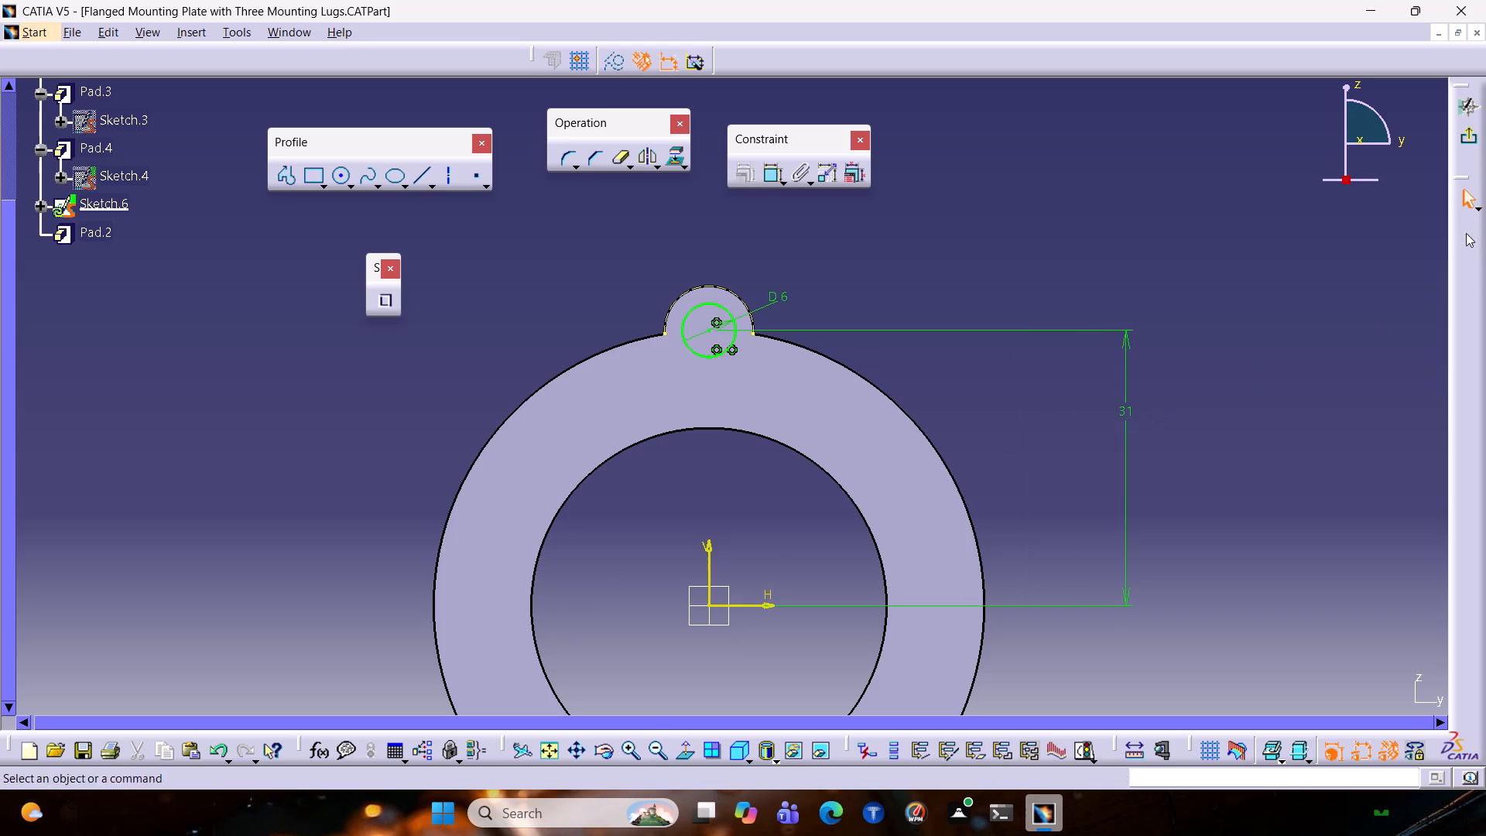
click(1470, 135)
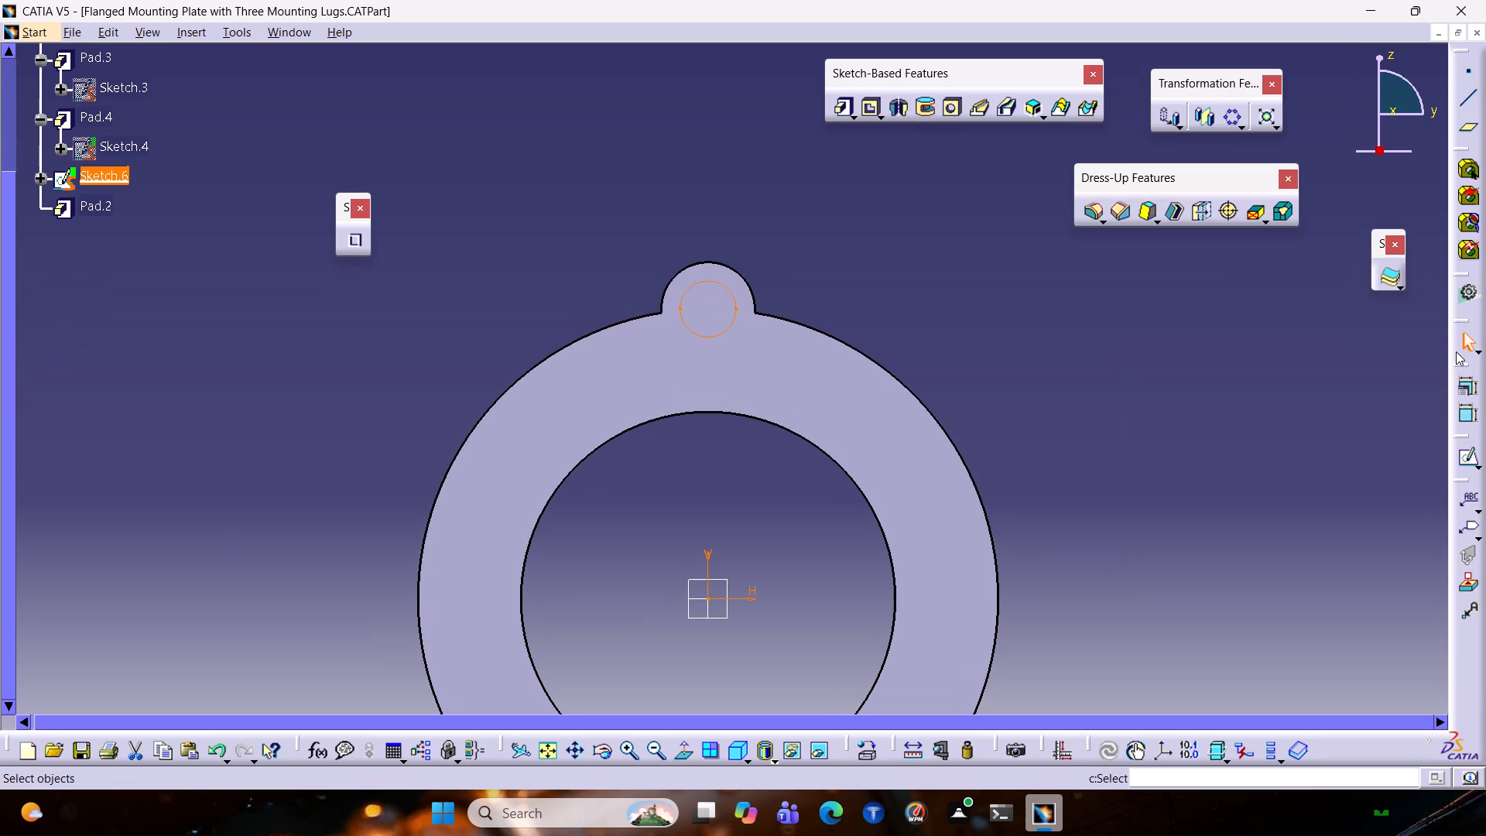
Cut the 6 mm circle through the lug as a Pocket with a 32 mm depth.
click(870, 104)
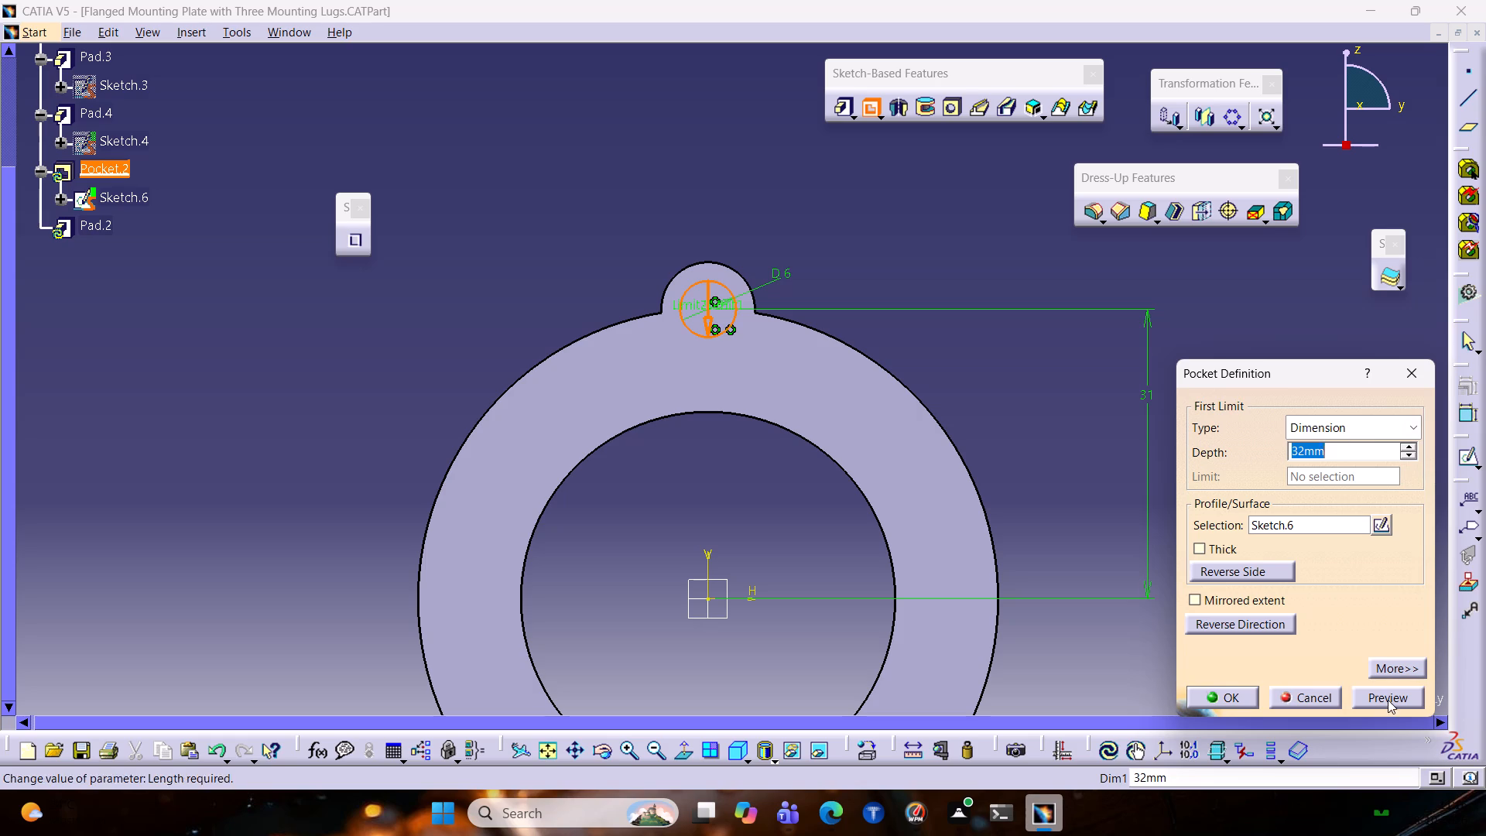
click(1388, 700)
click(1216, 692)
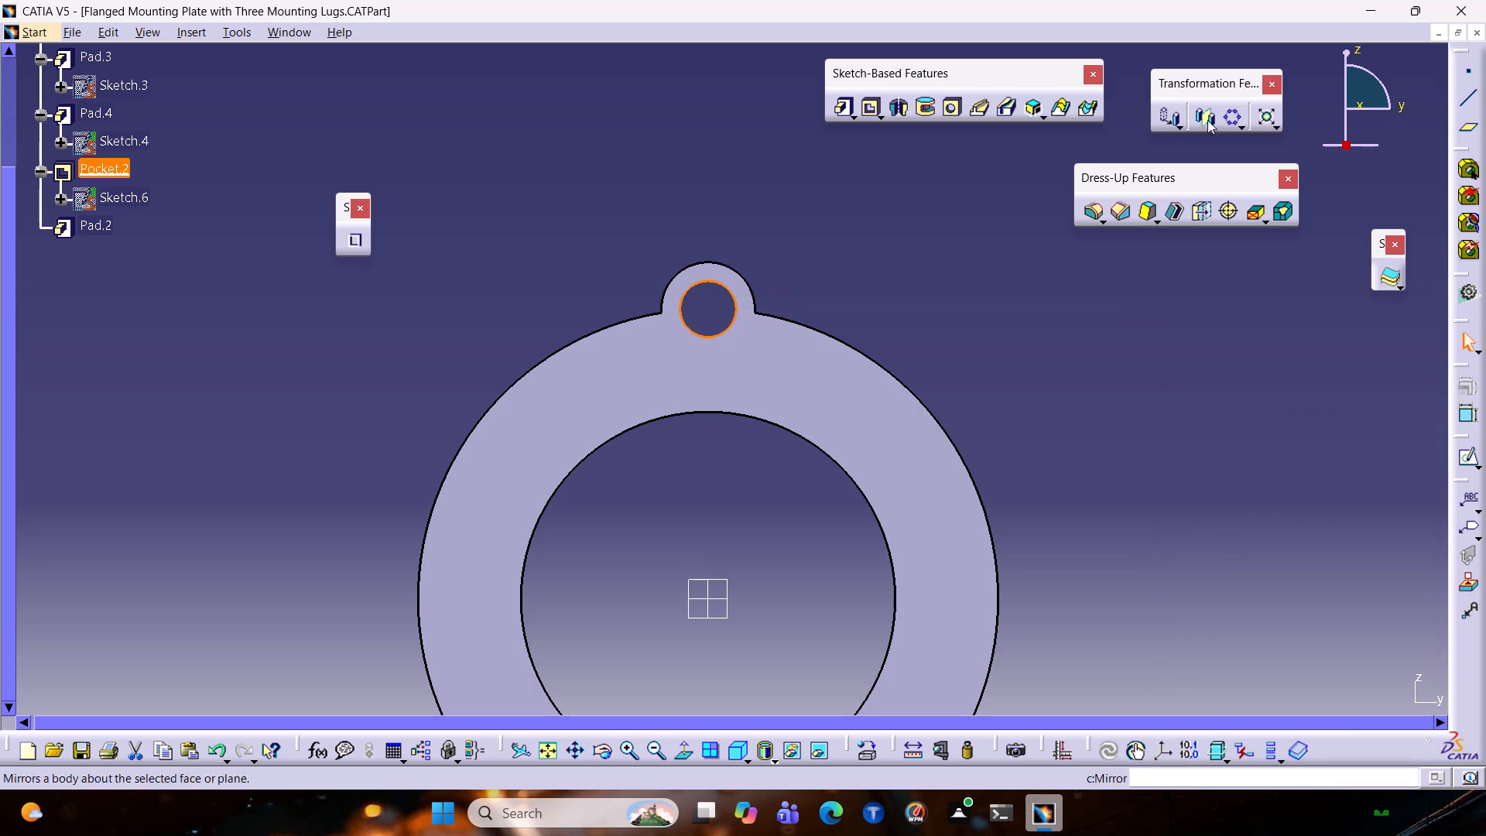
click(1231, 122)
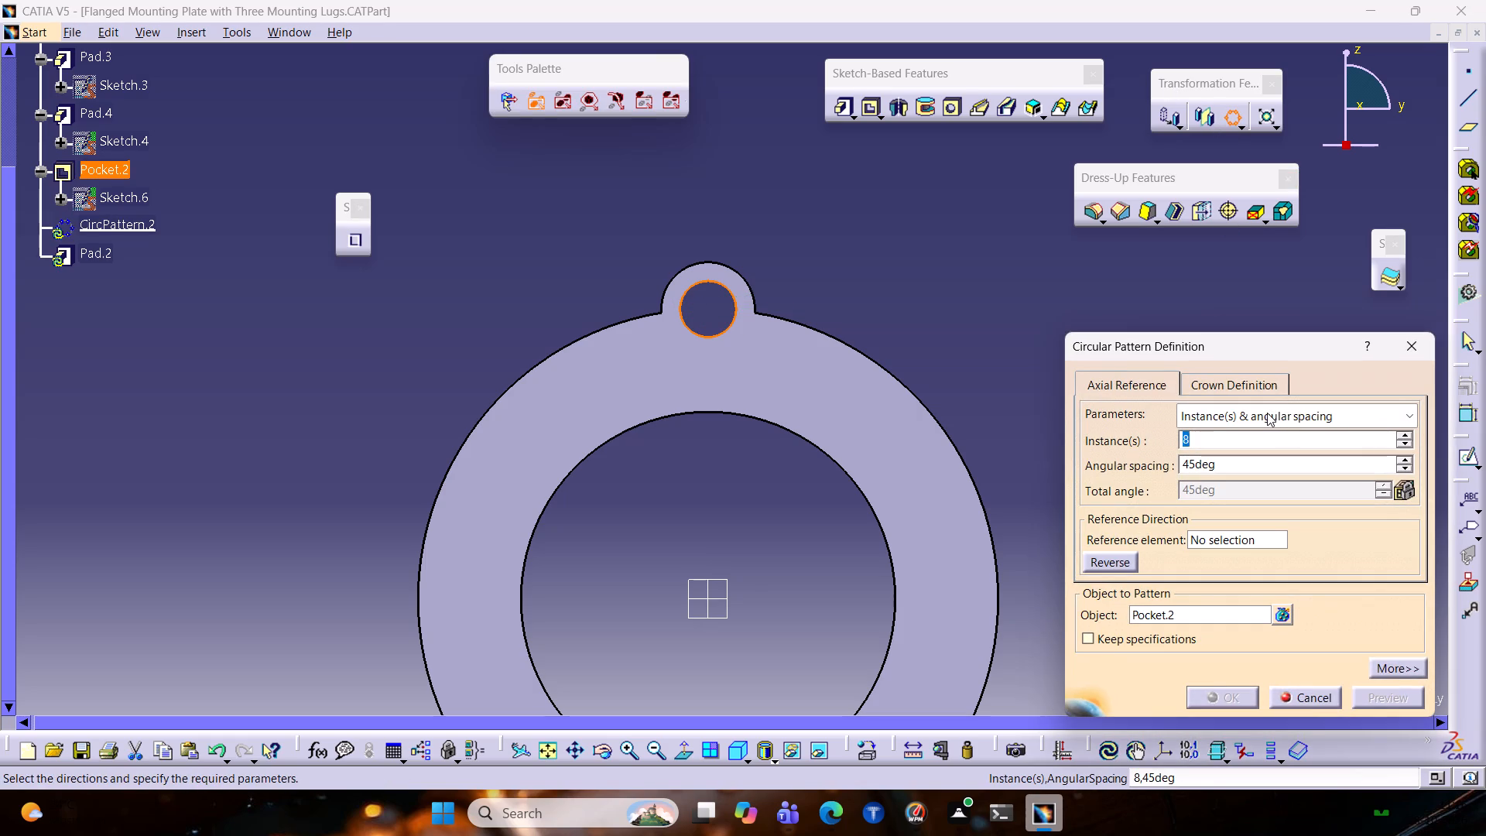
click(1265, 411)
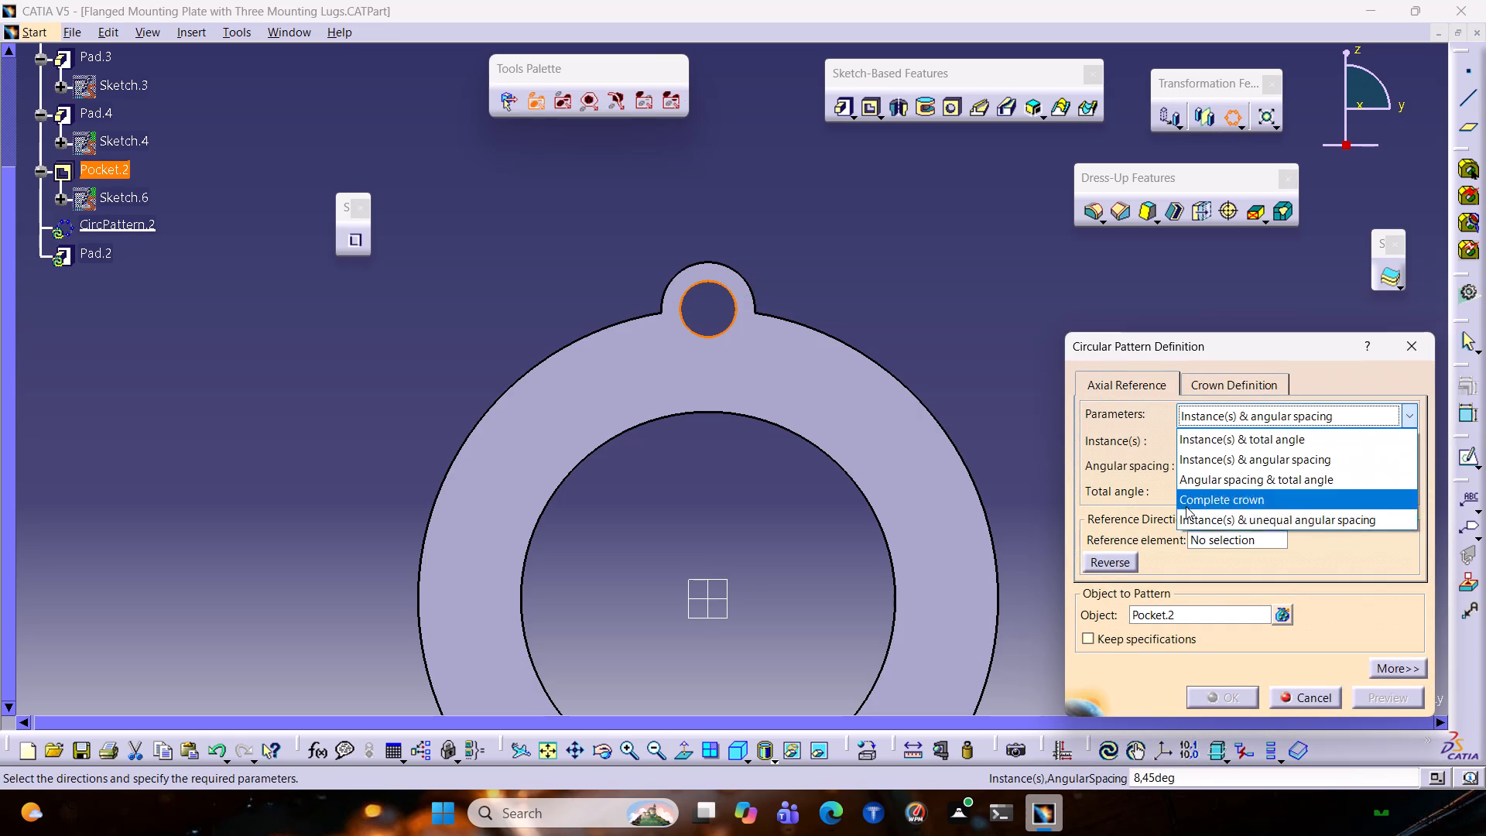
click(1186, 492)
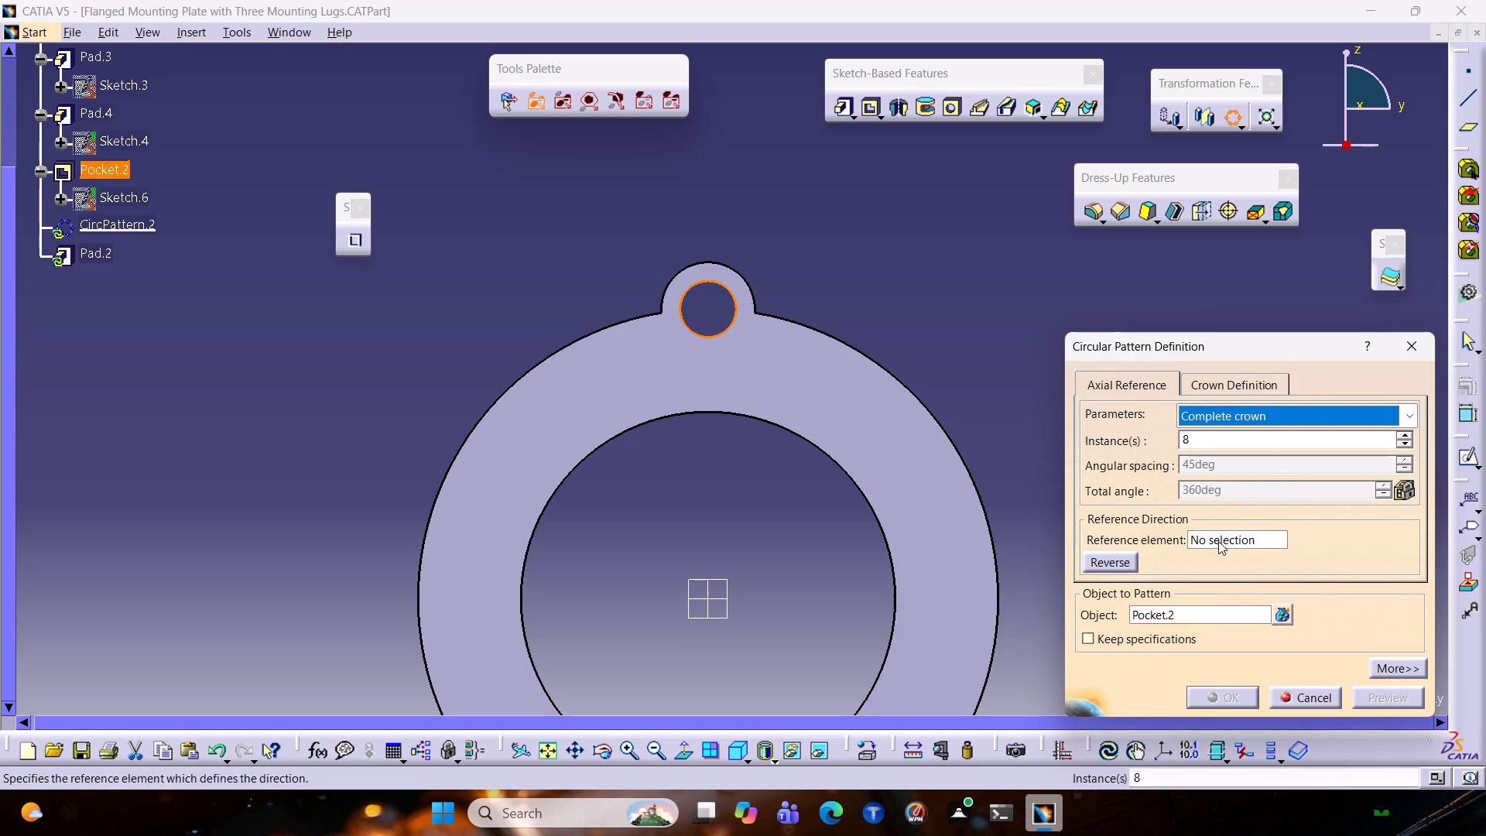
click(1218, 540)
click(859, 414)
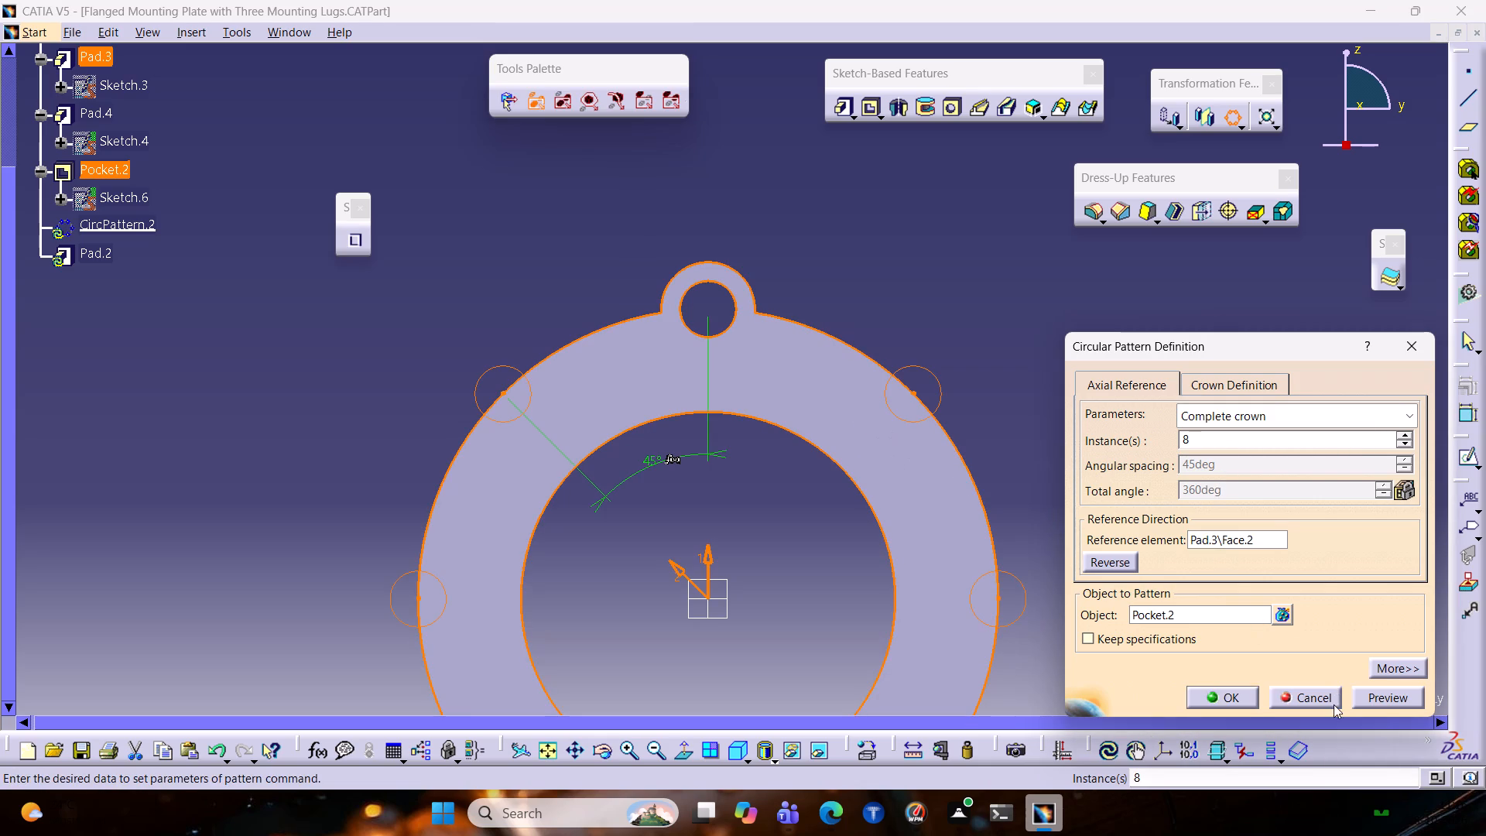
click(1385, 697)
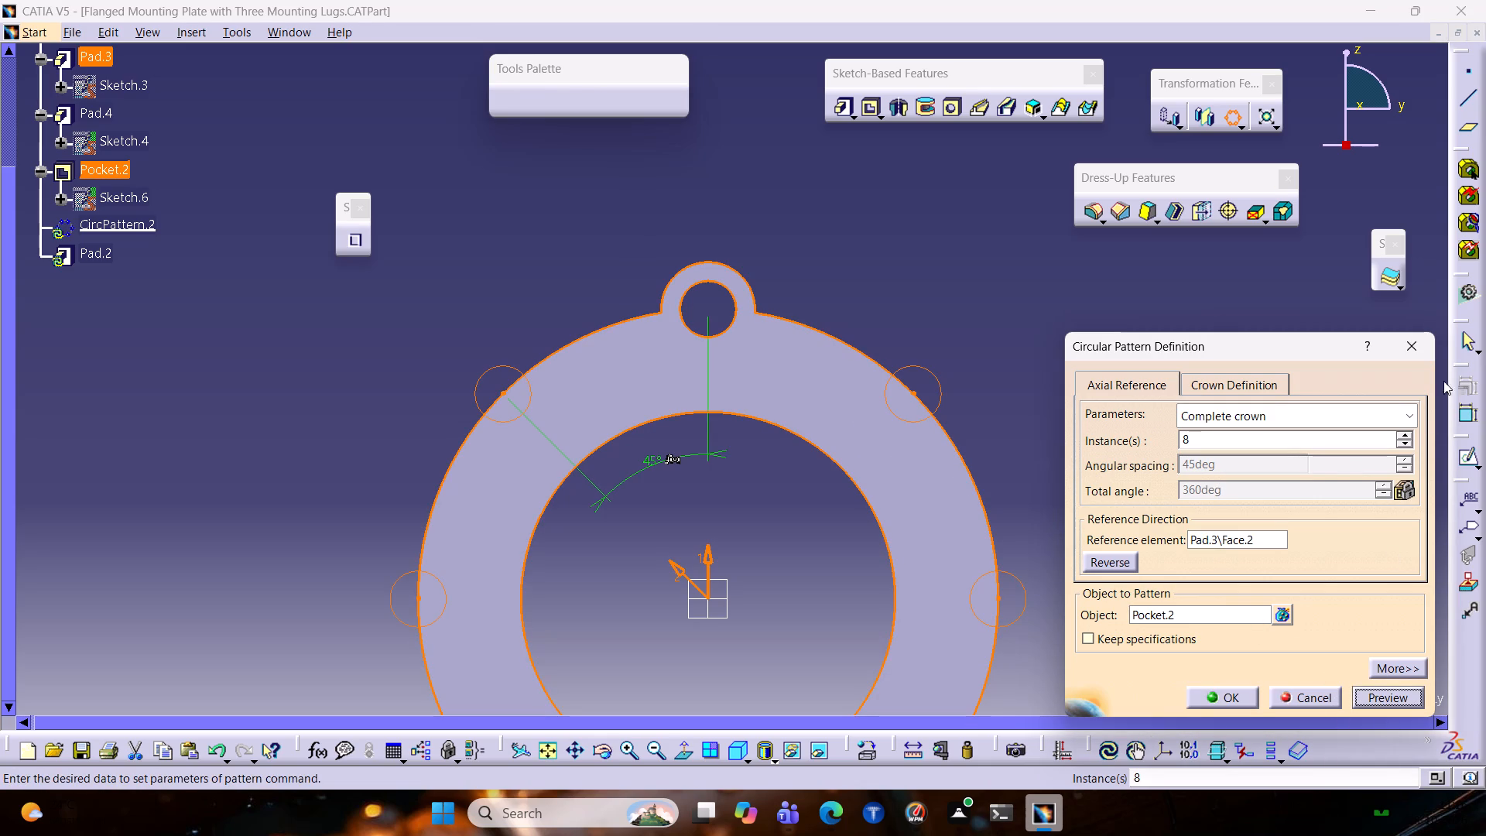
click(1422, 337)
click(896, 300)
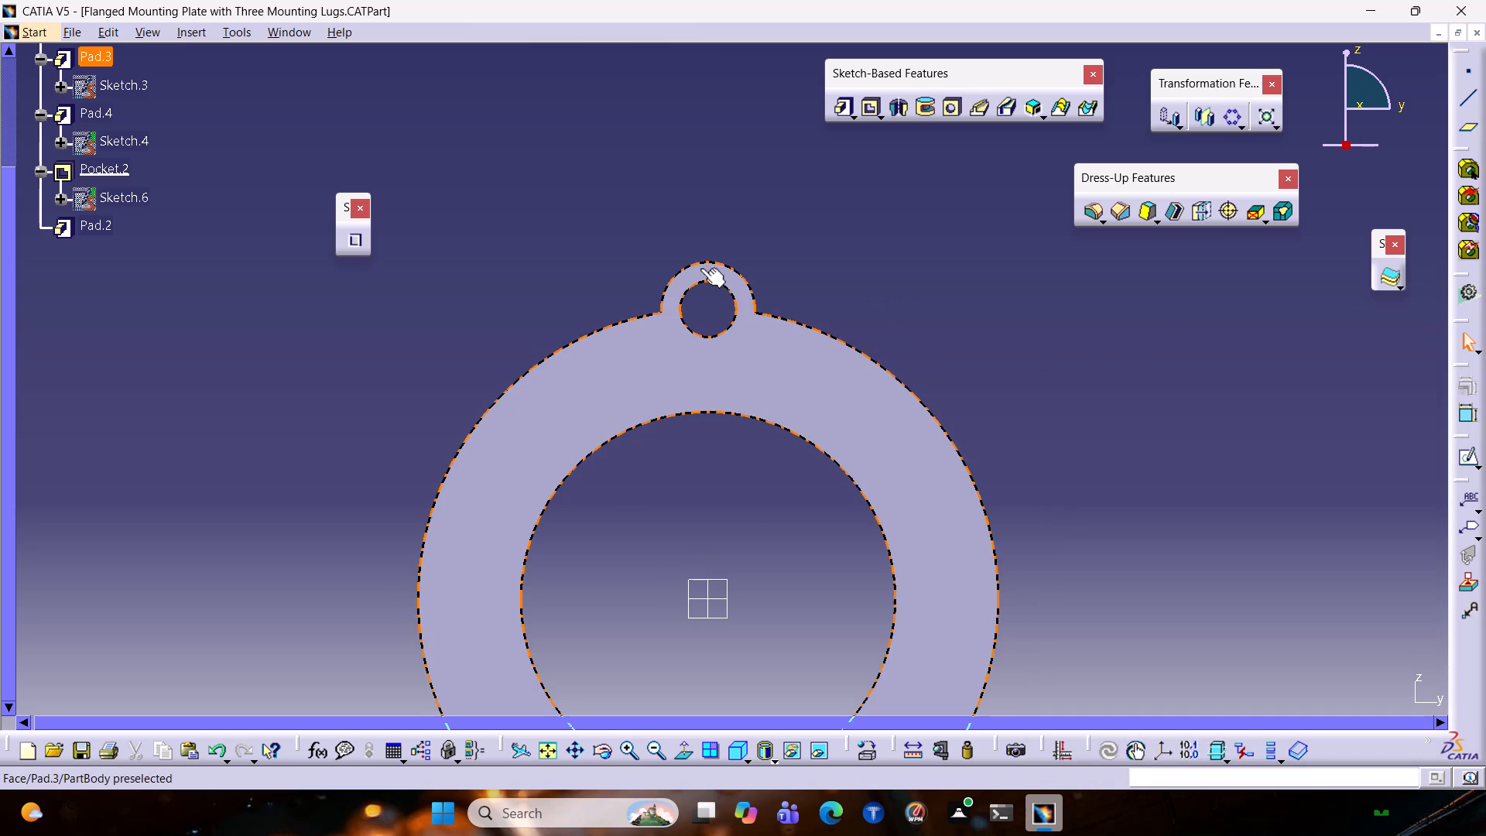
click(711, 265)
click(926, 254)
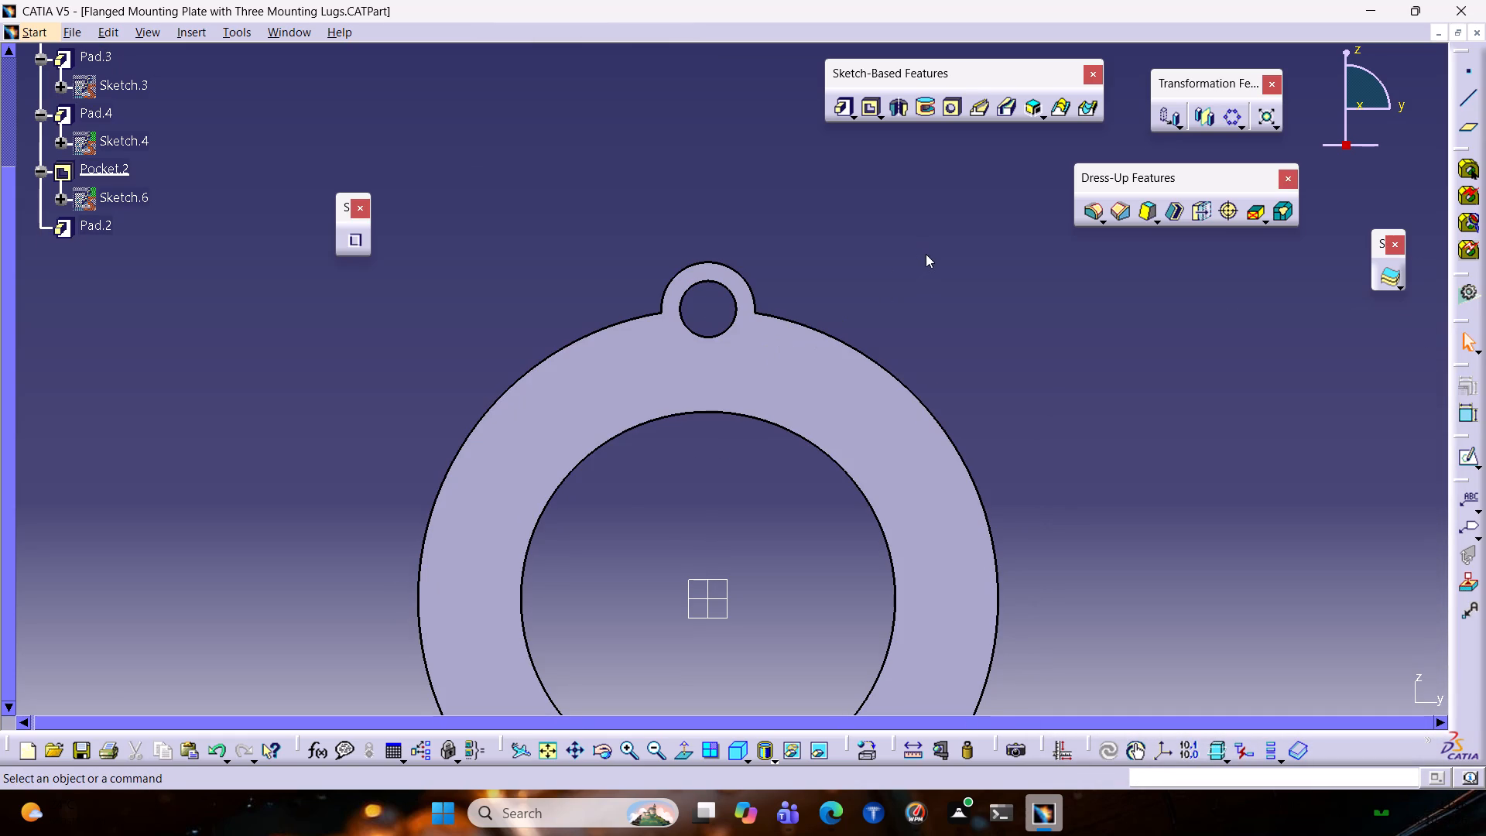
Circular-pattern the lug pad and its hole together as a complete crown of 8 instances, using the ring's flat face as reference.
click(701, 283)
ctrl+click(731, 274)
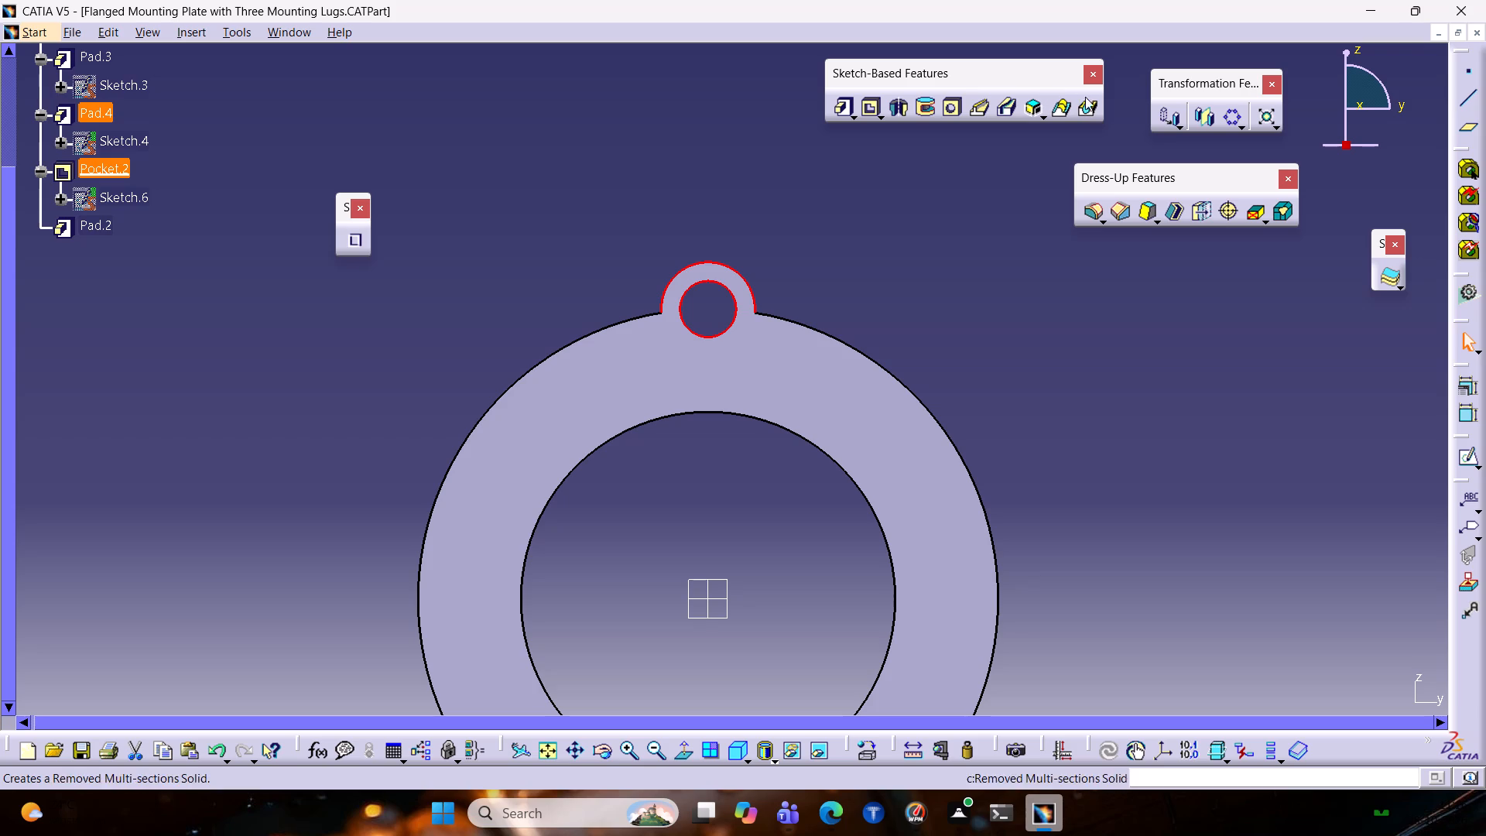
click(1238, 116)
click(1234, 117)
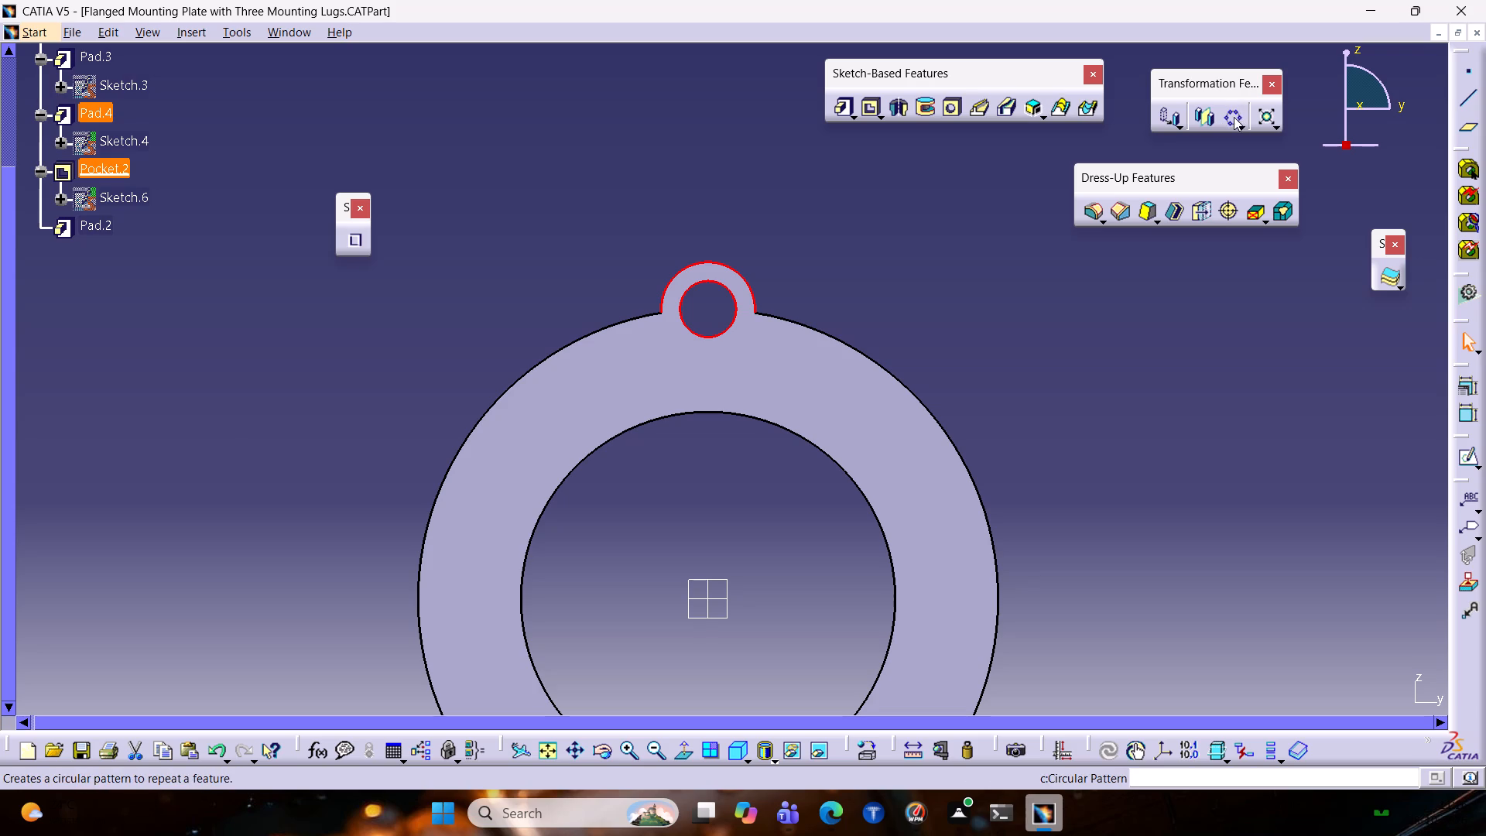
click(1234, 118)
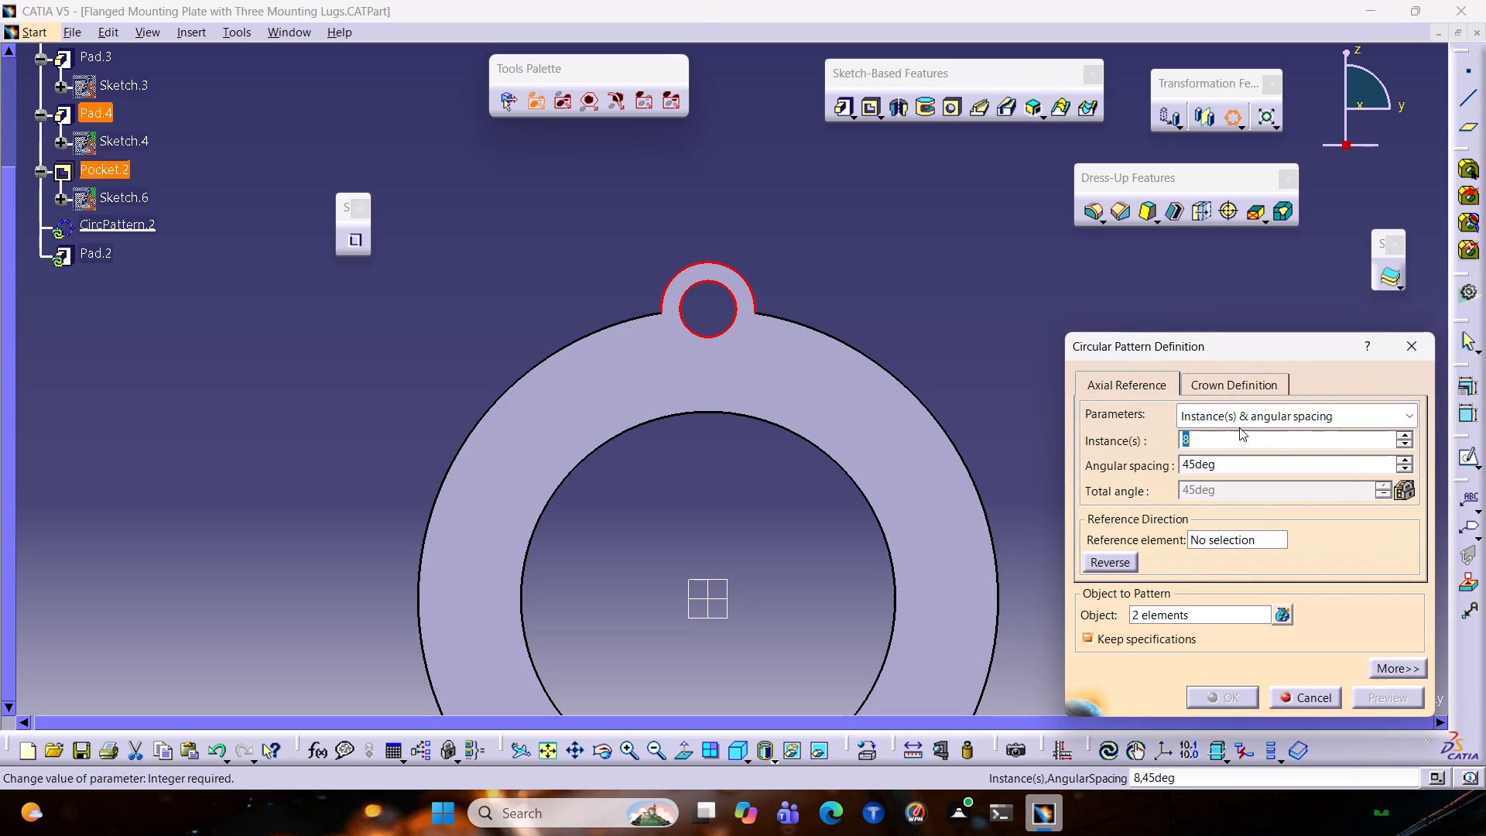
click(1244, 418)
click(1265, 499)
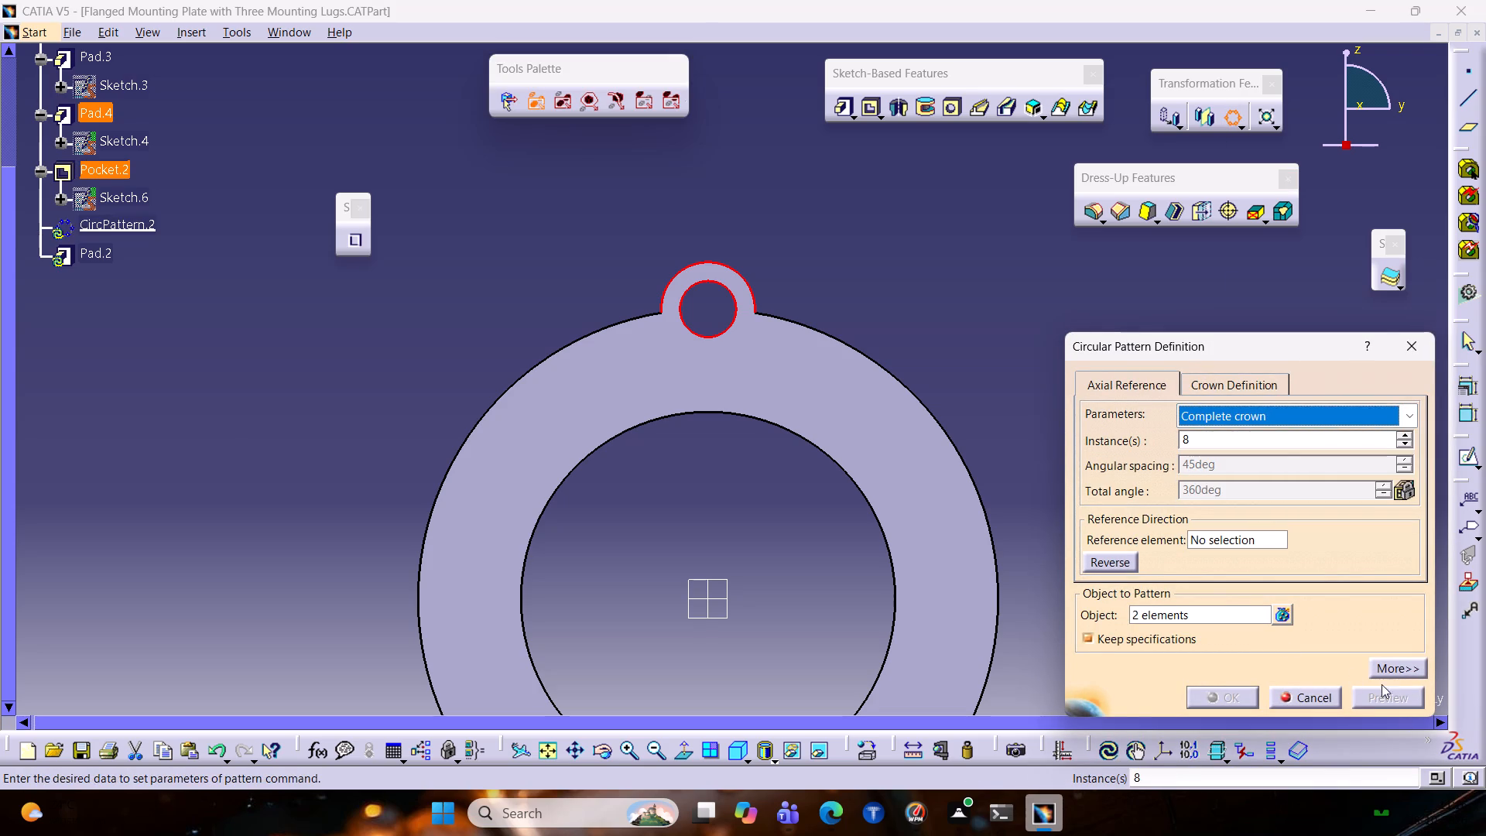
click(1205, 537)
click(755, 385)
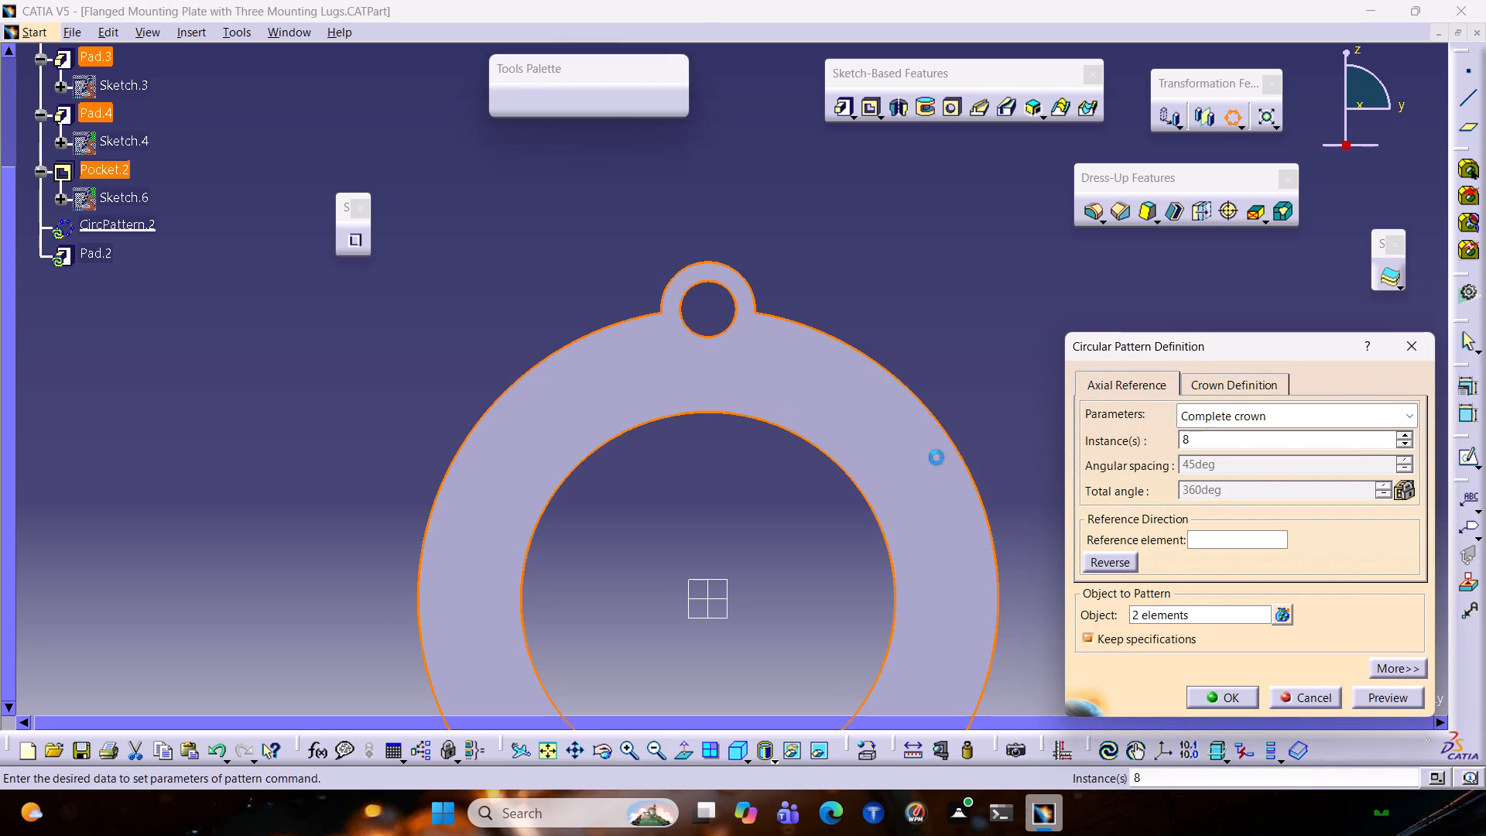
click(1395, 687)
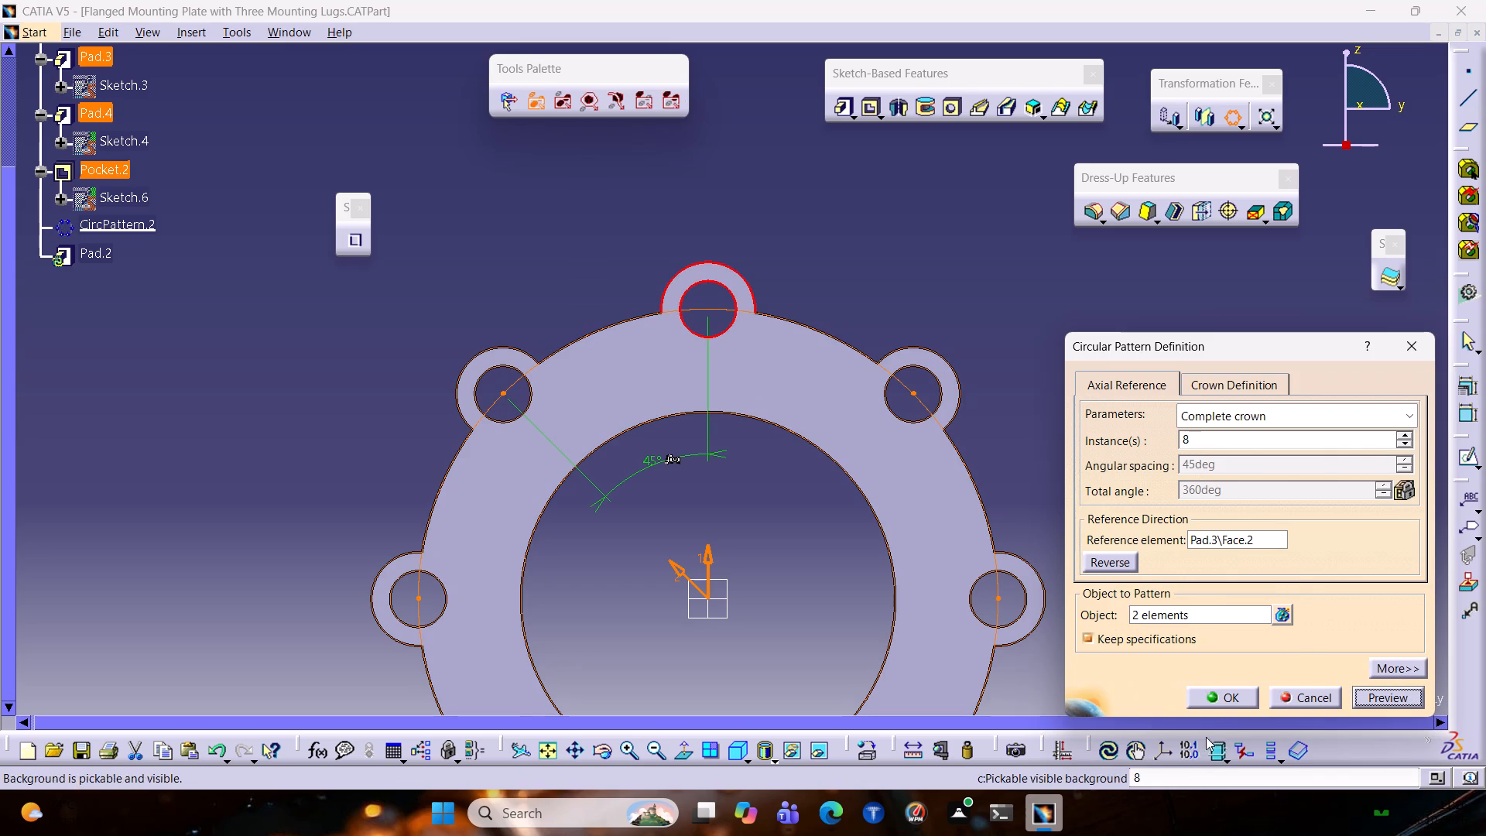
click(1209, 693)
click(1096, 420)
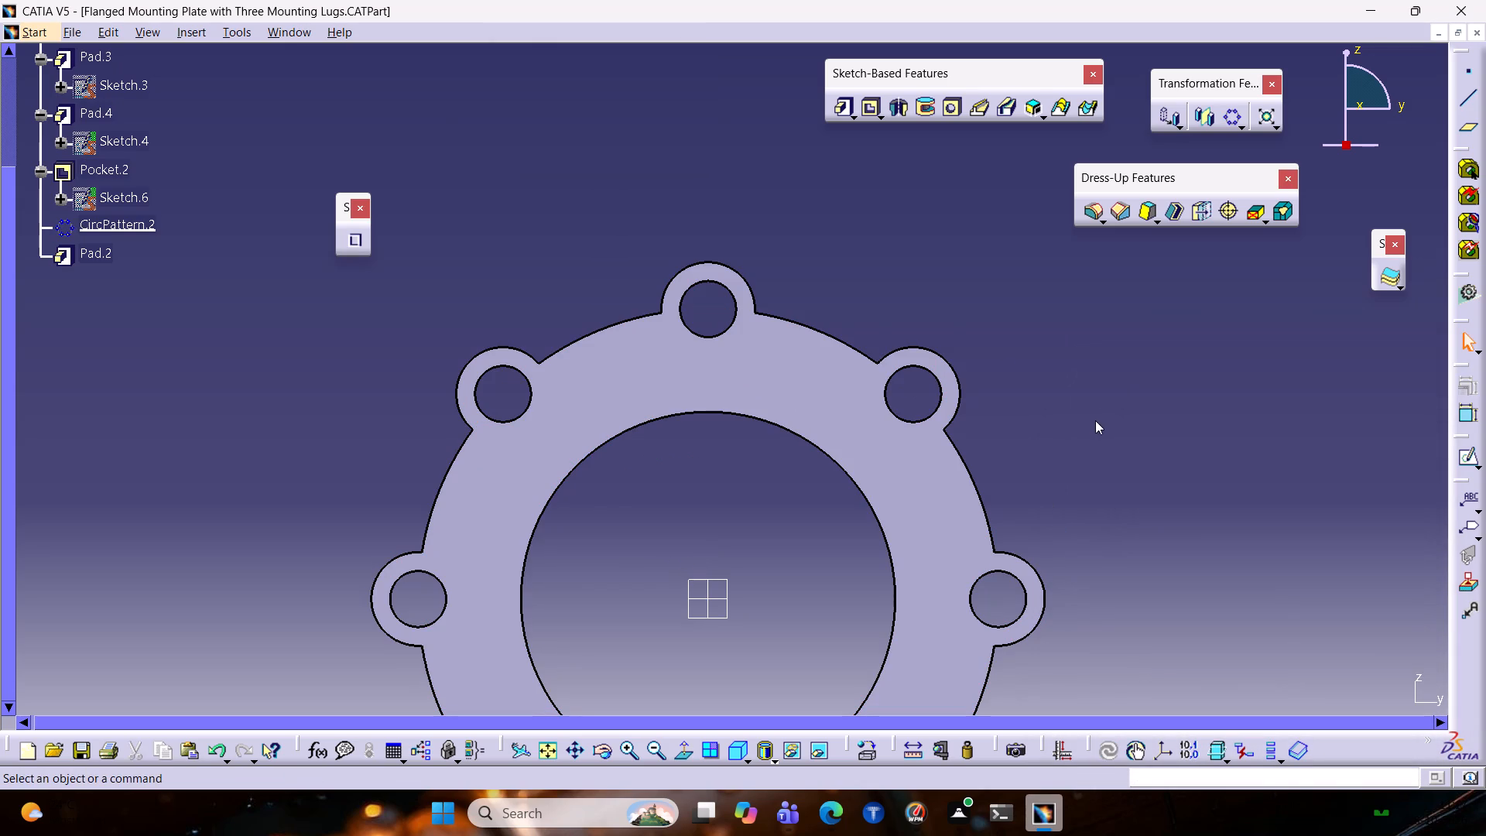
Review the definition of Pad.2 and delete that pad from the part.
ctrl+middle_drag(830, 296, 797, 372)
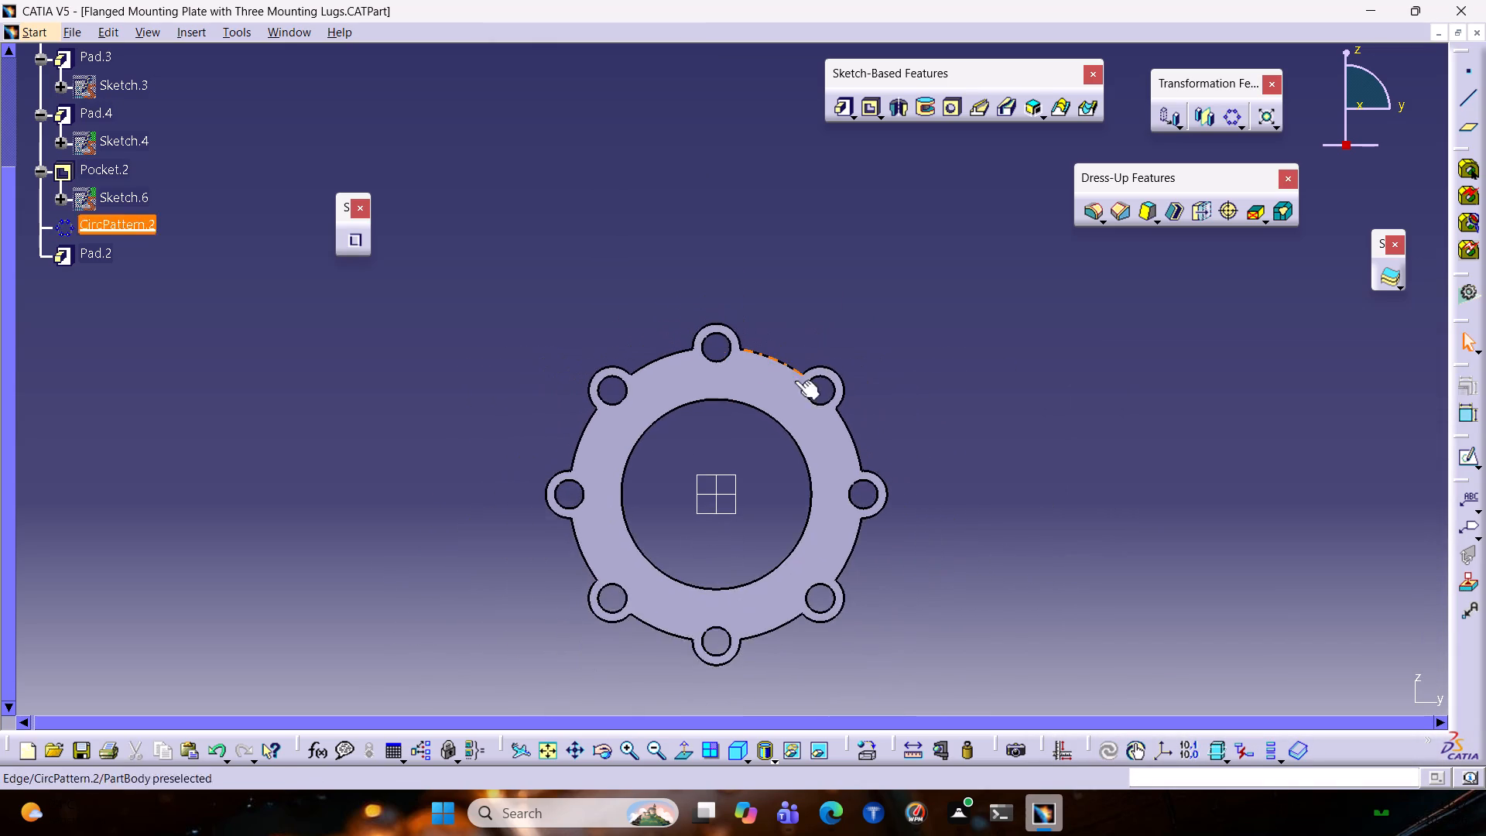
middle_drag(902, 556, 897, 457)
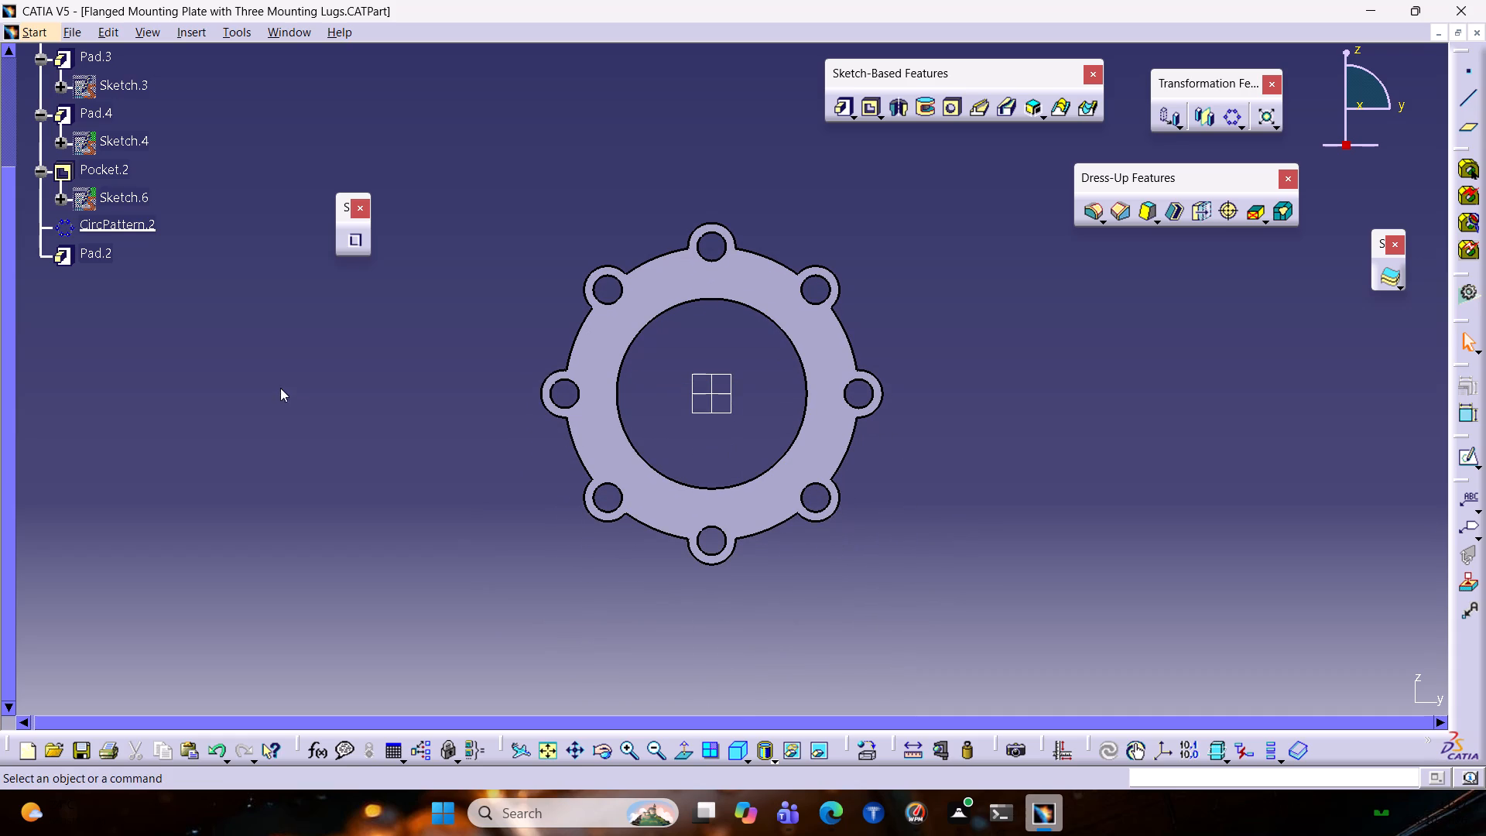
click(98, 252)
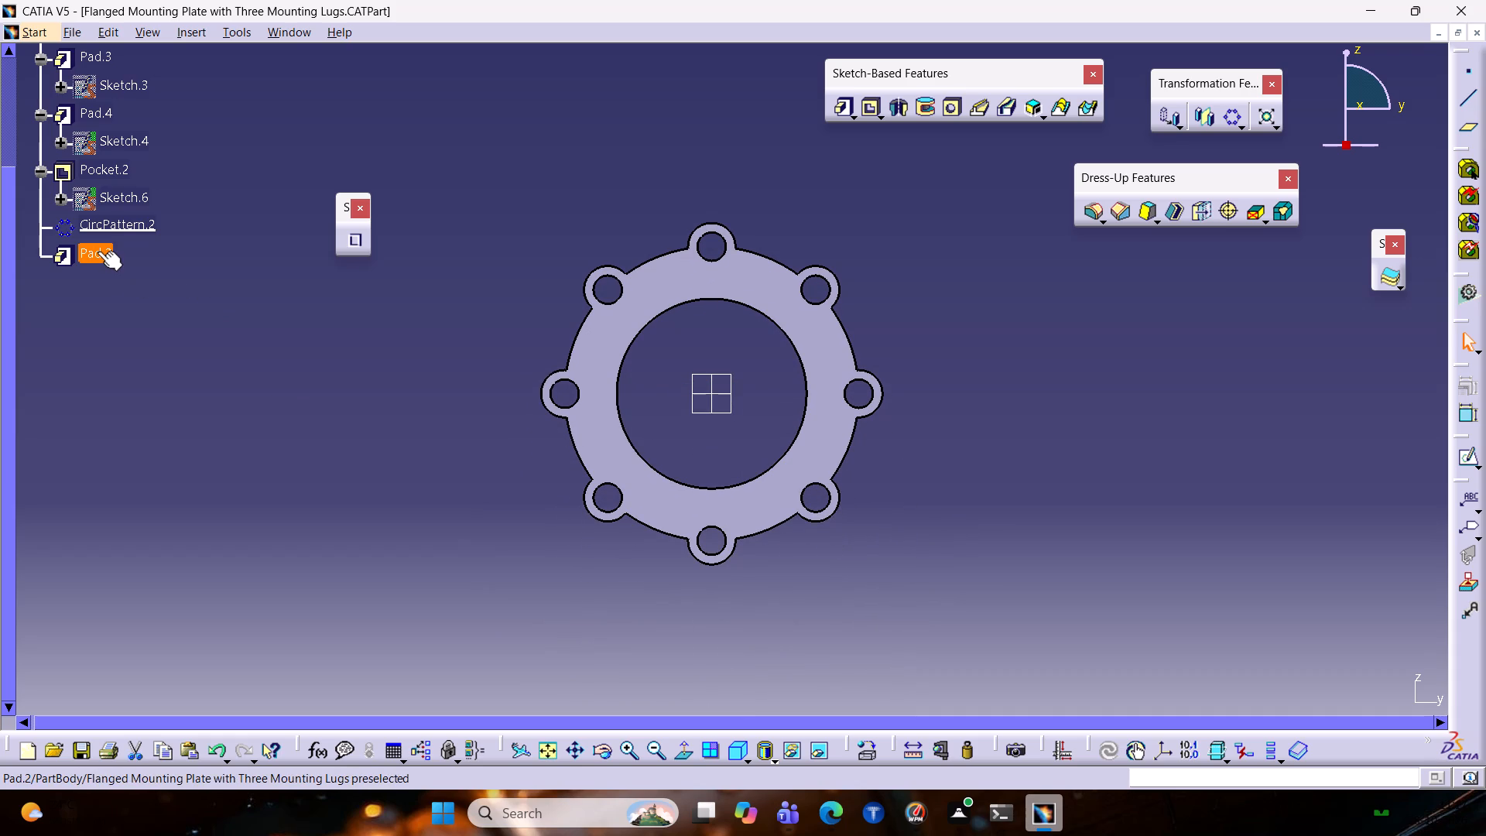
double_click(98, 251)
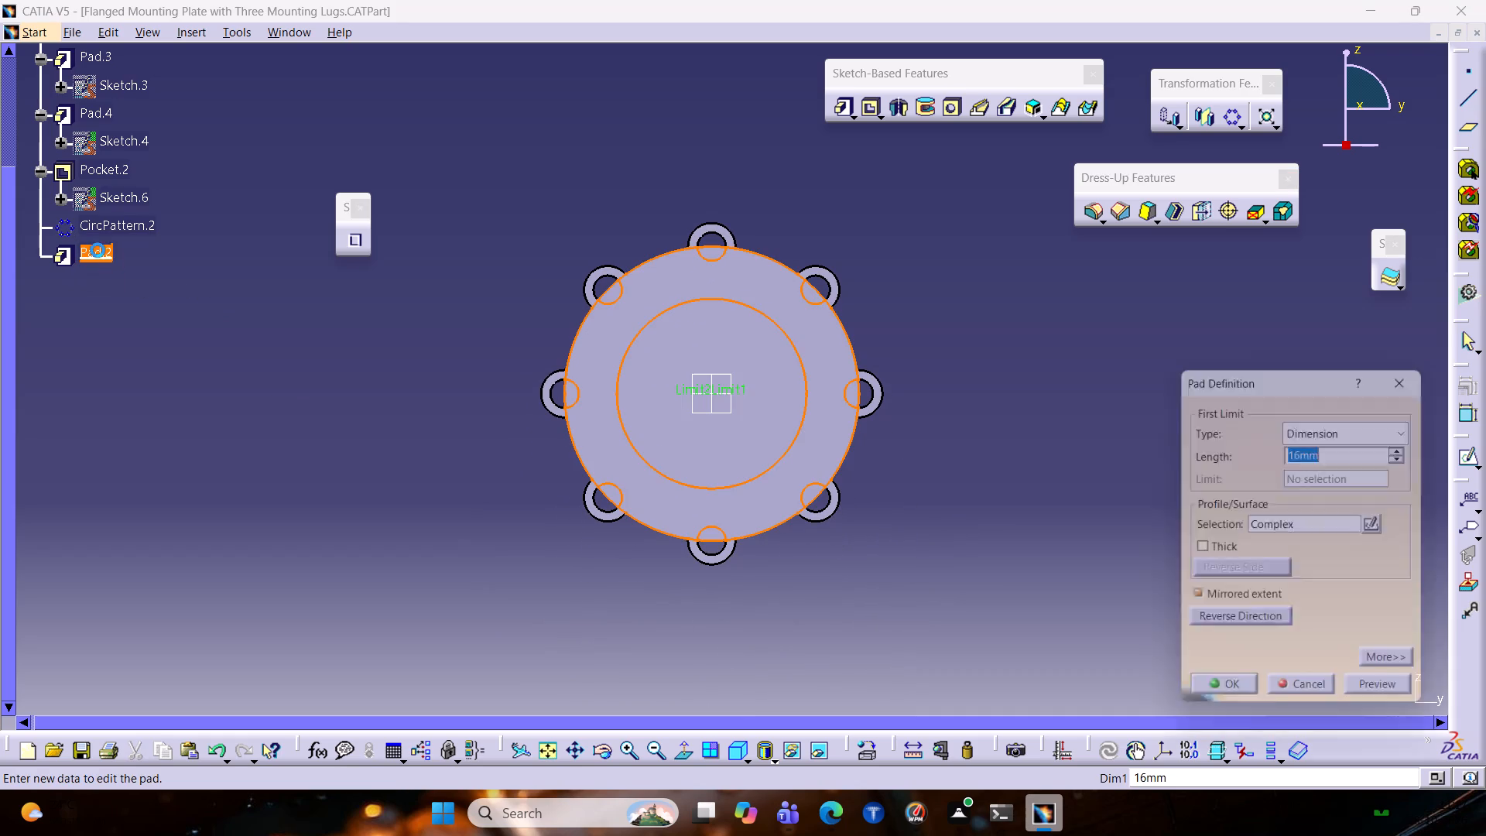
click(1415, 380)
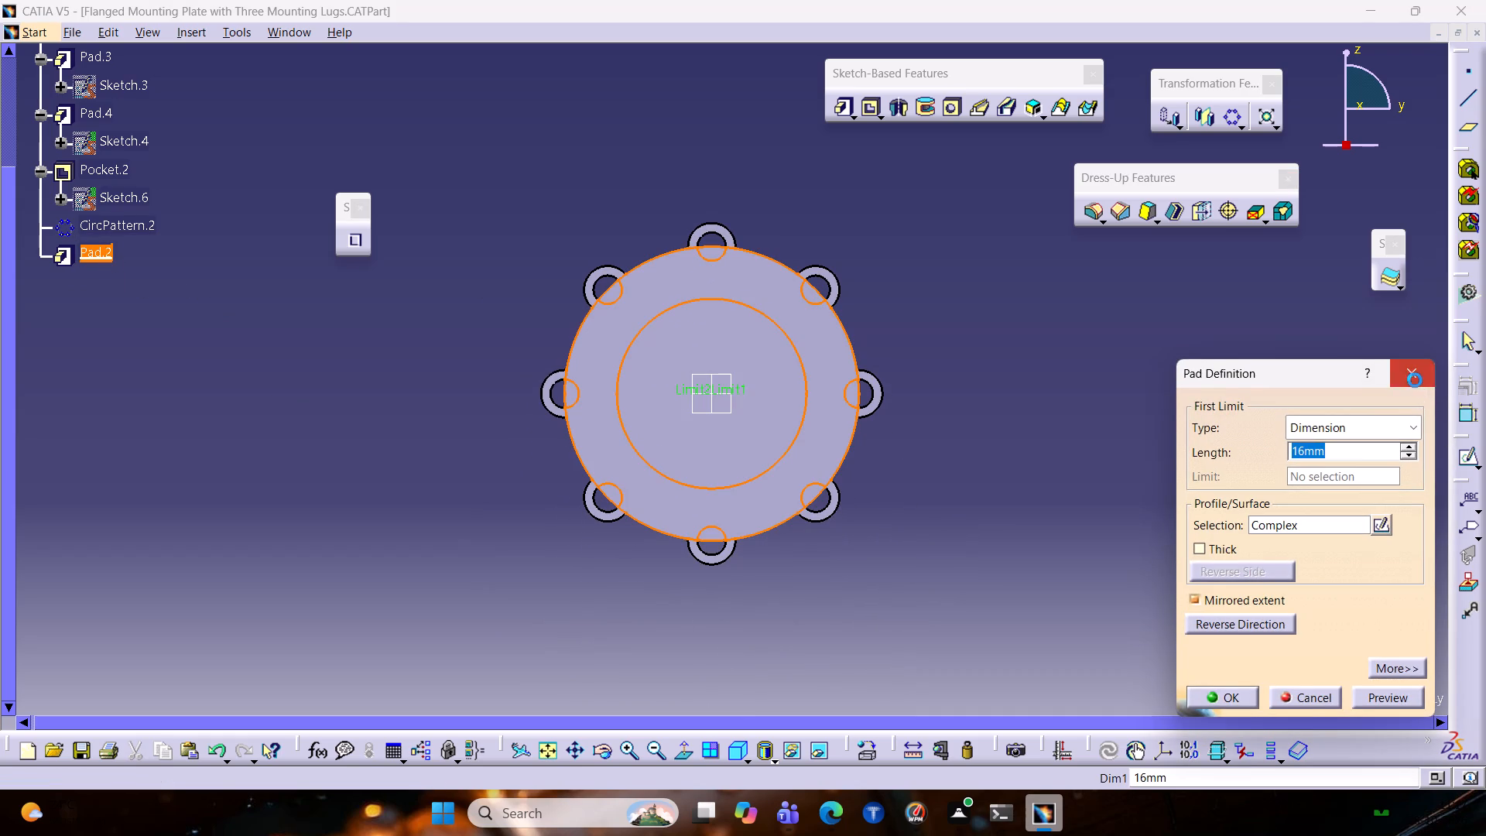
right_click(94, 248)
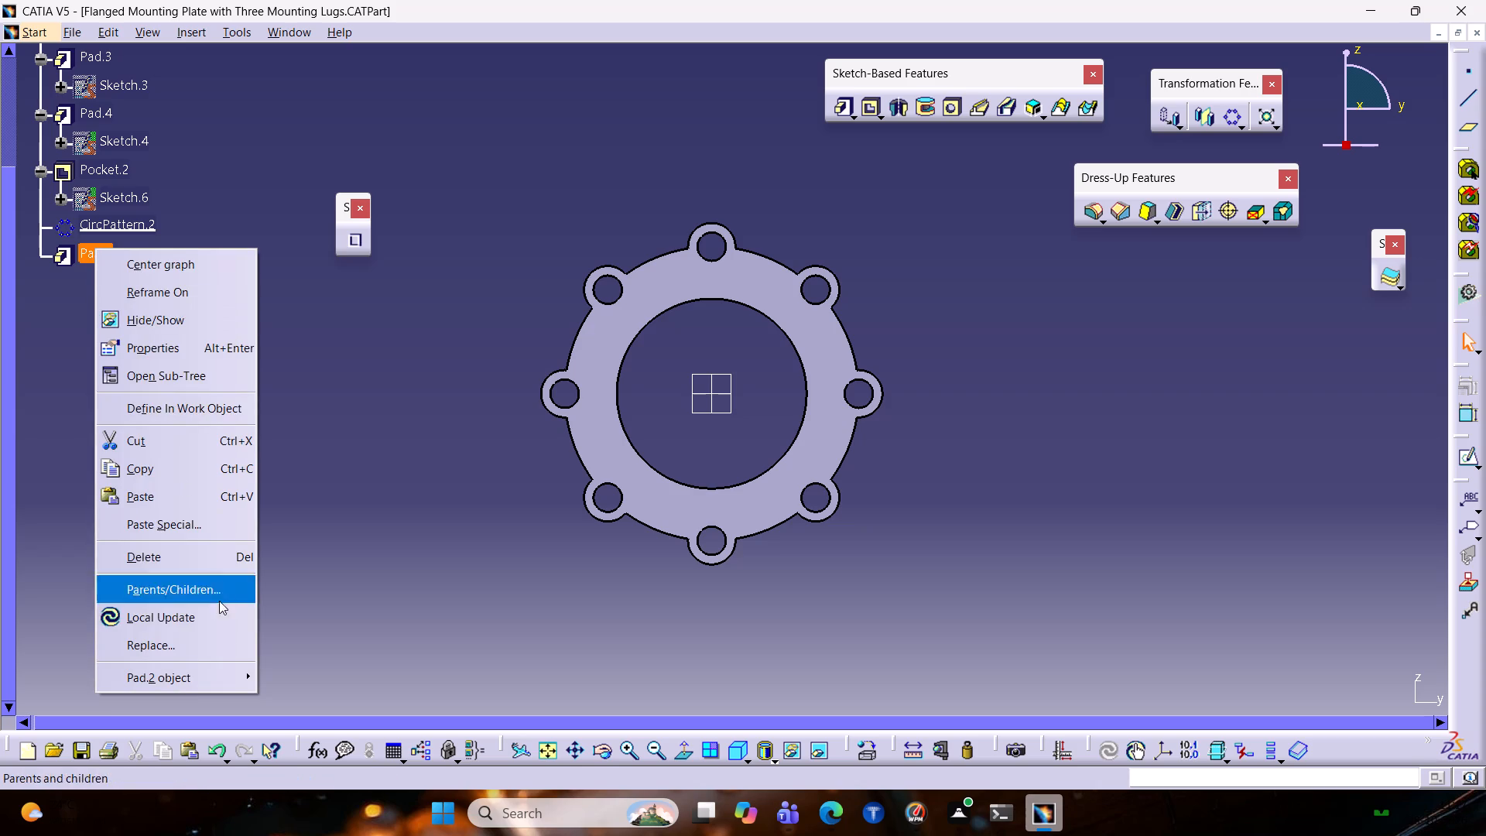
click(214, 564)
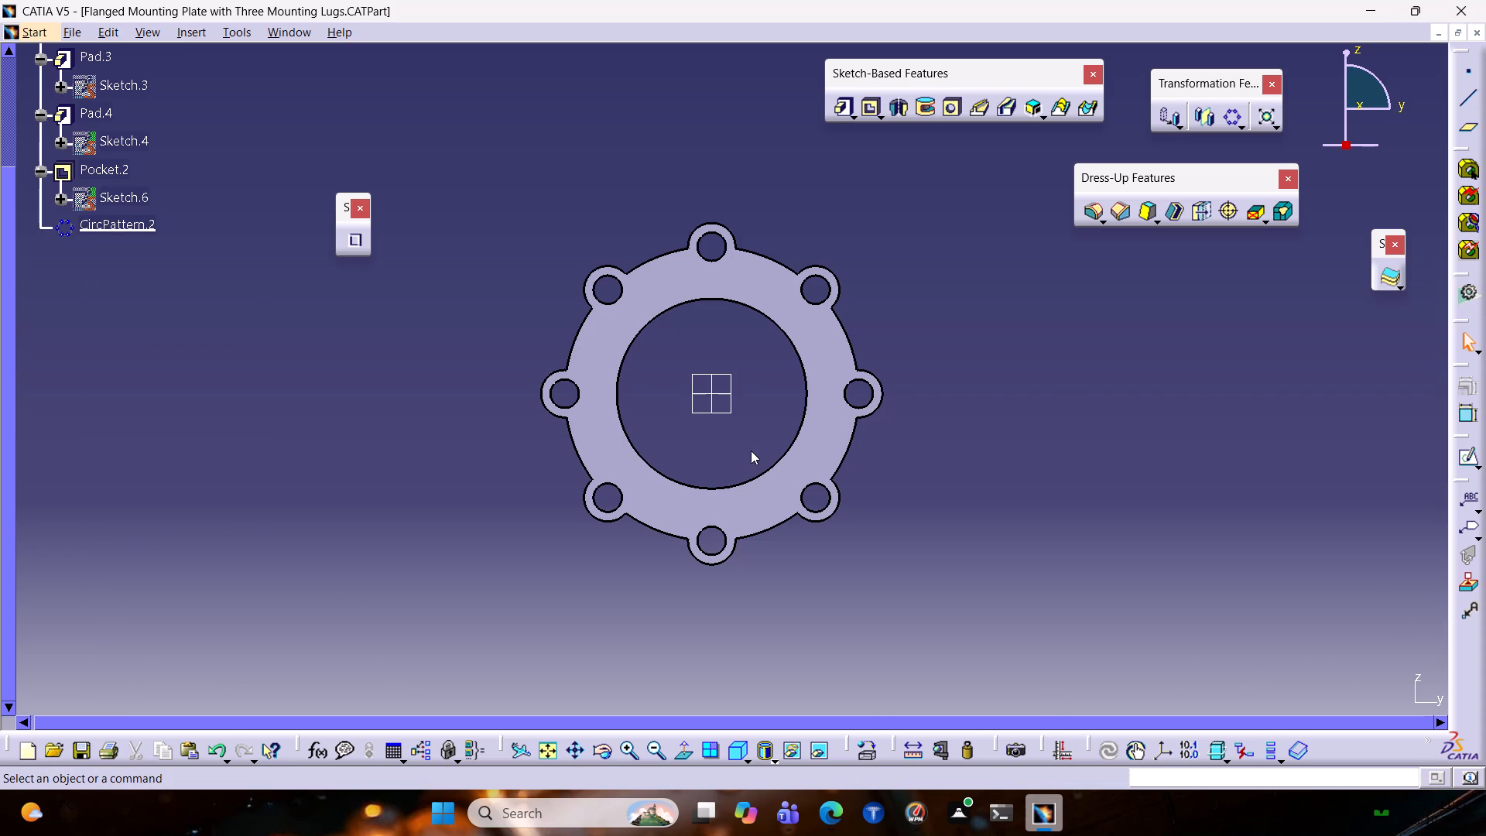
On the yz plane, sketch two concentric circles below the ring, centred on the vertical axis, about 27 mm and 13 mm in diameter.
scroll(121, 123, up, 3)
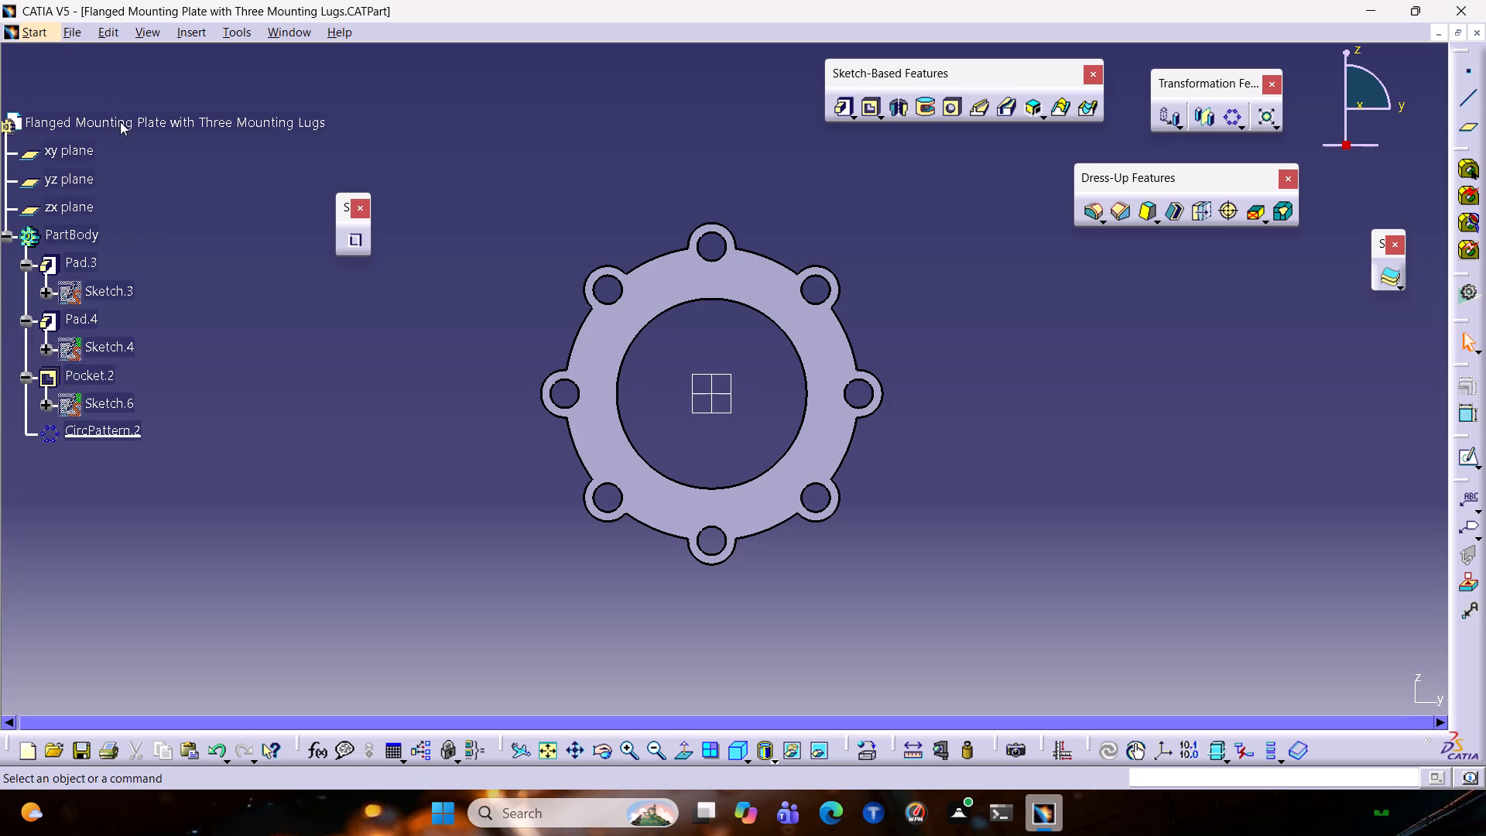
click(60, 179)
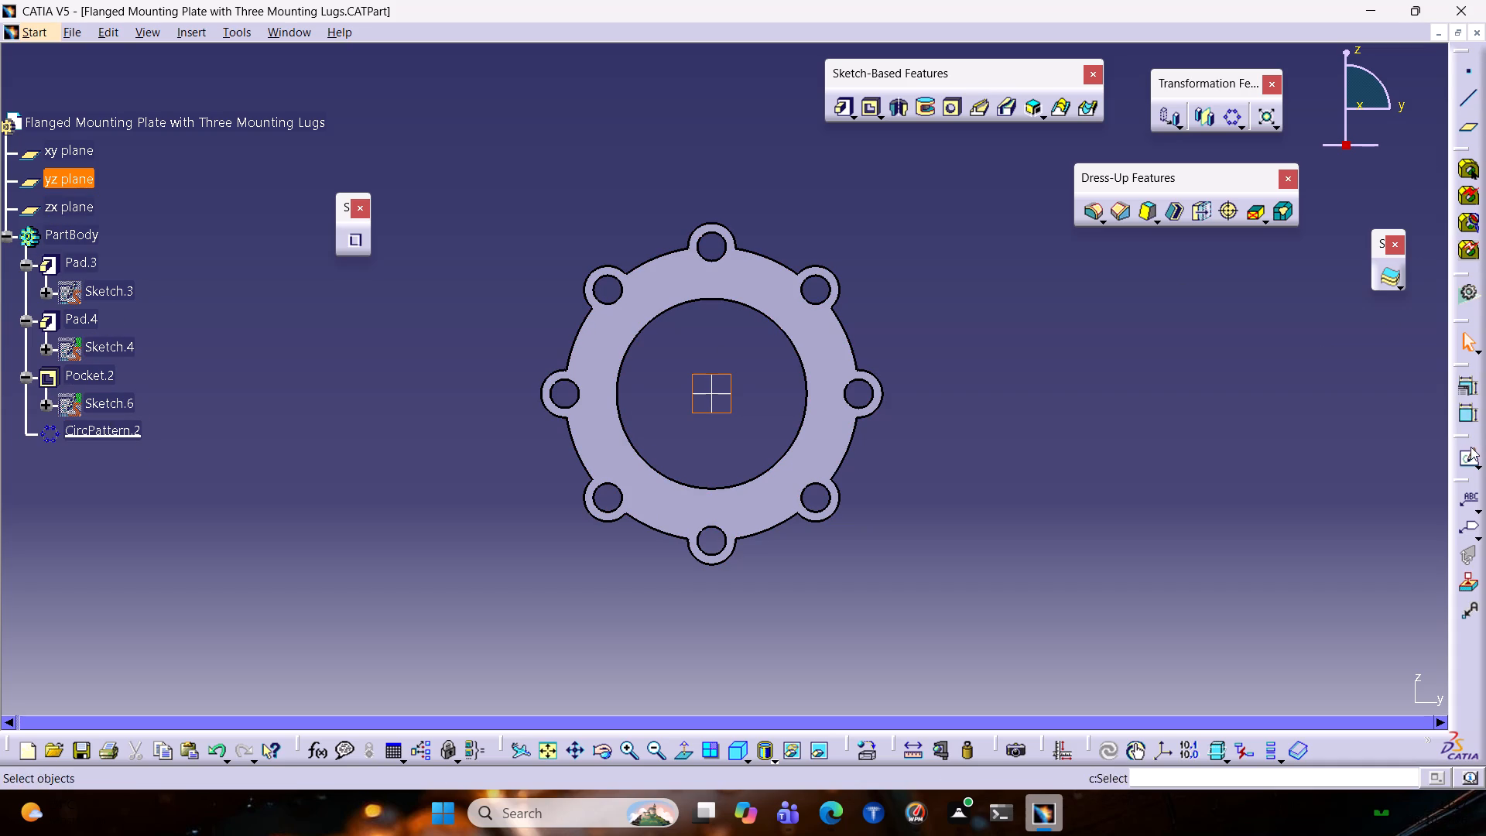
click(1471, 447)
middle_drag(791, 579, 793, 437)
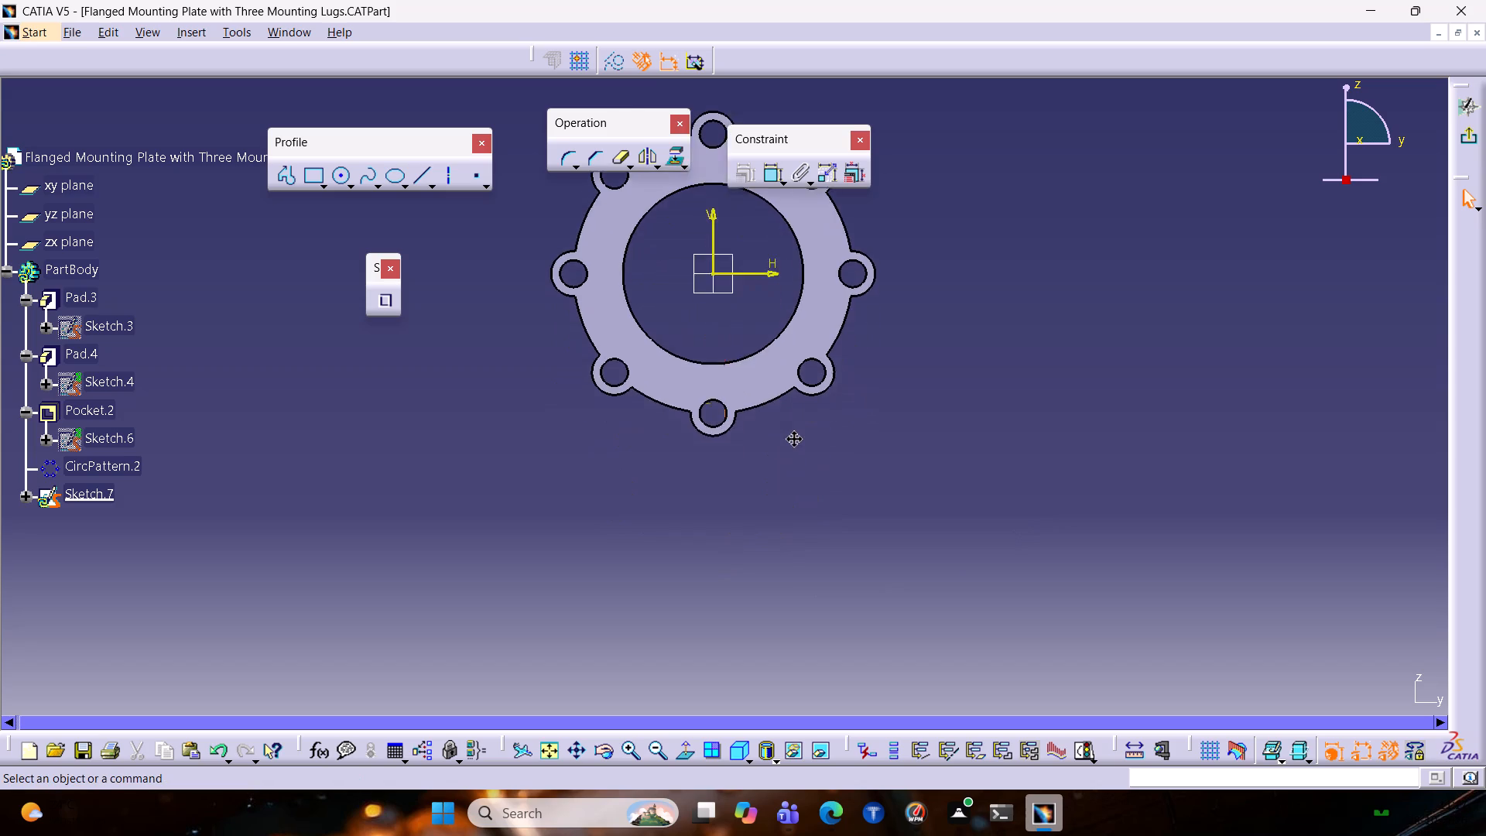
middle_drag(793, 437, 797, 340)
click(334, 176)
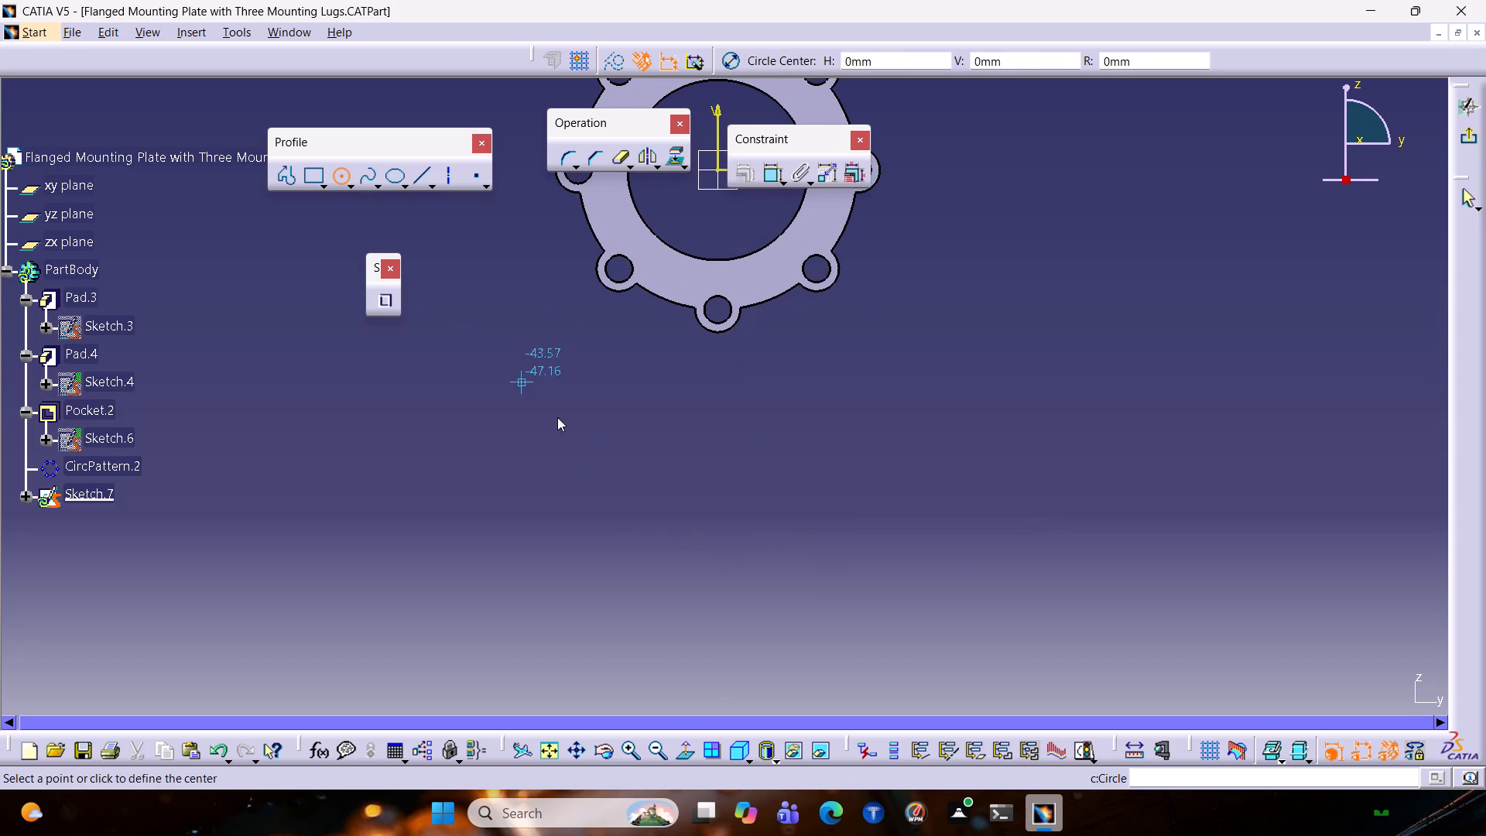
click(716, 540)
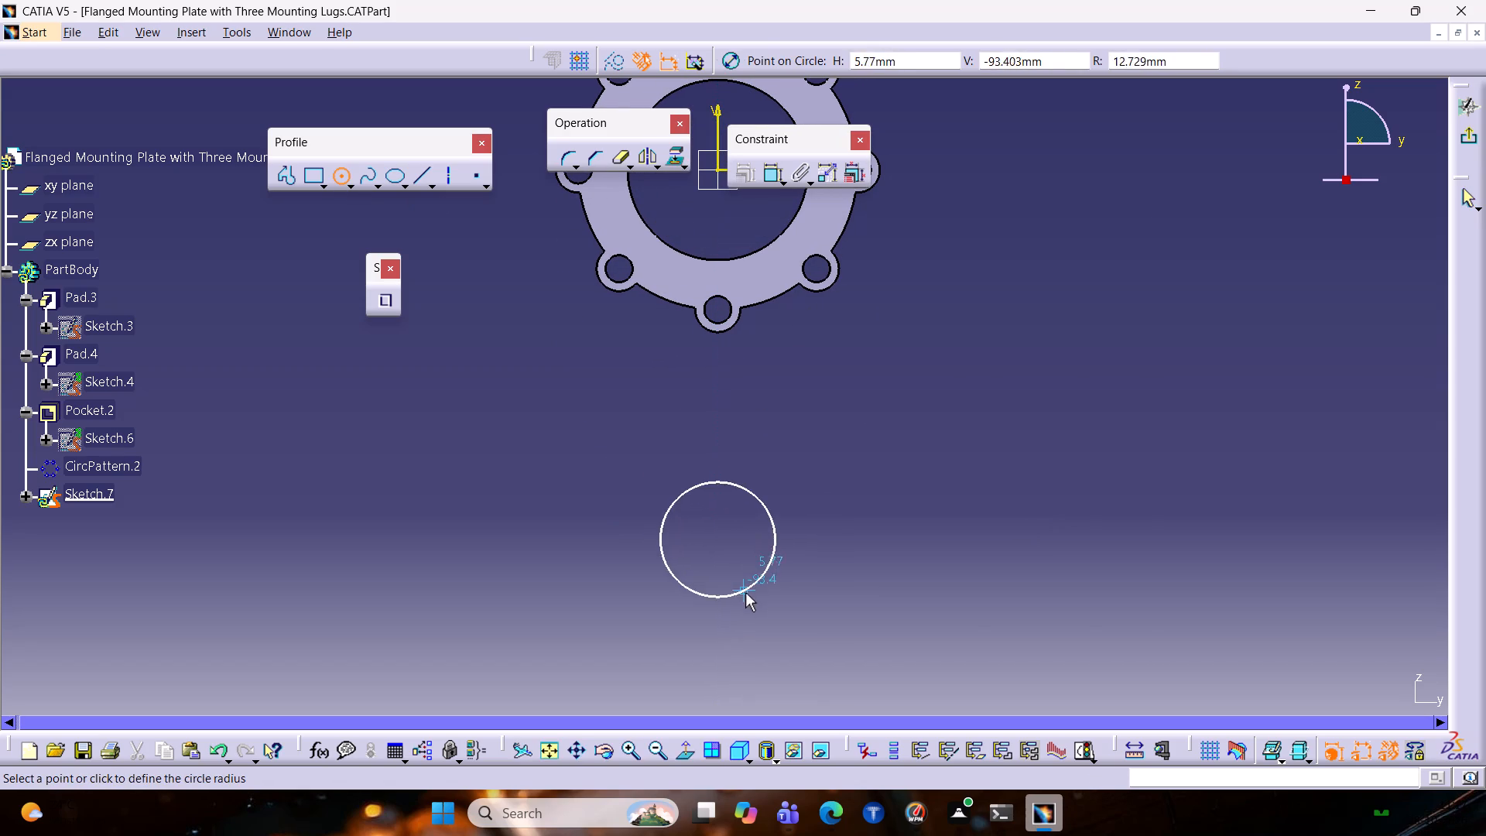
click(746, 593)
click(341, 179)
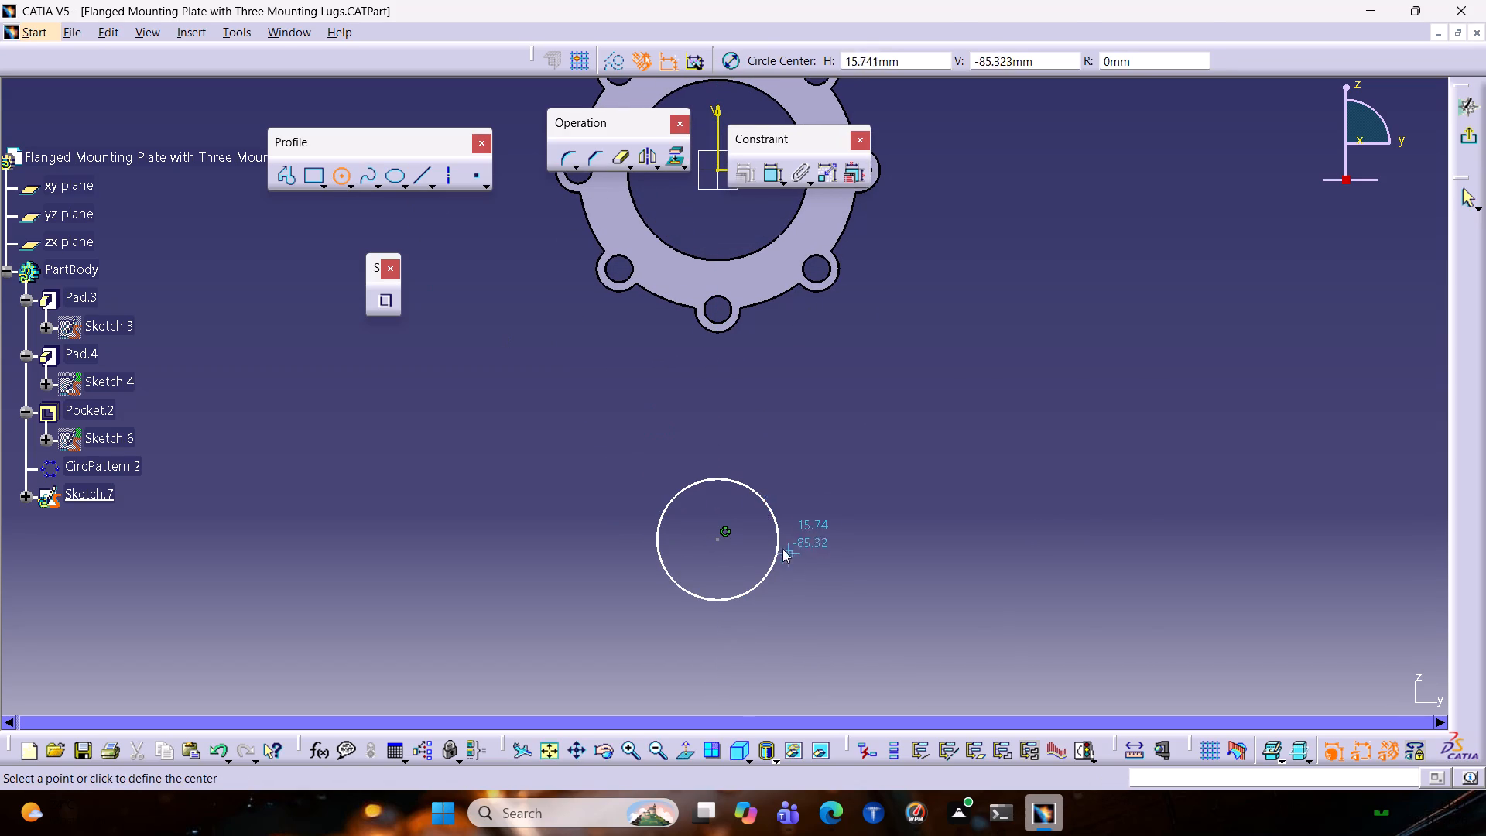
click(717, 540)
click(732, 568)
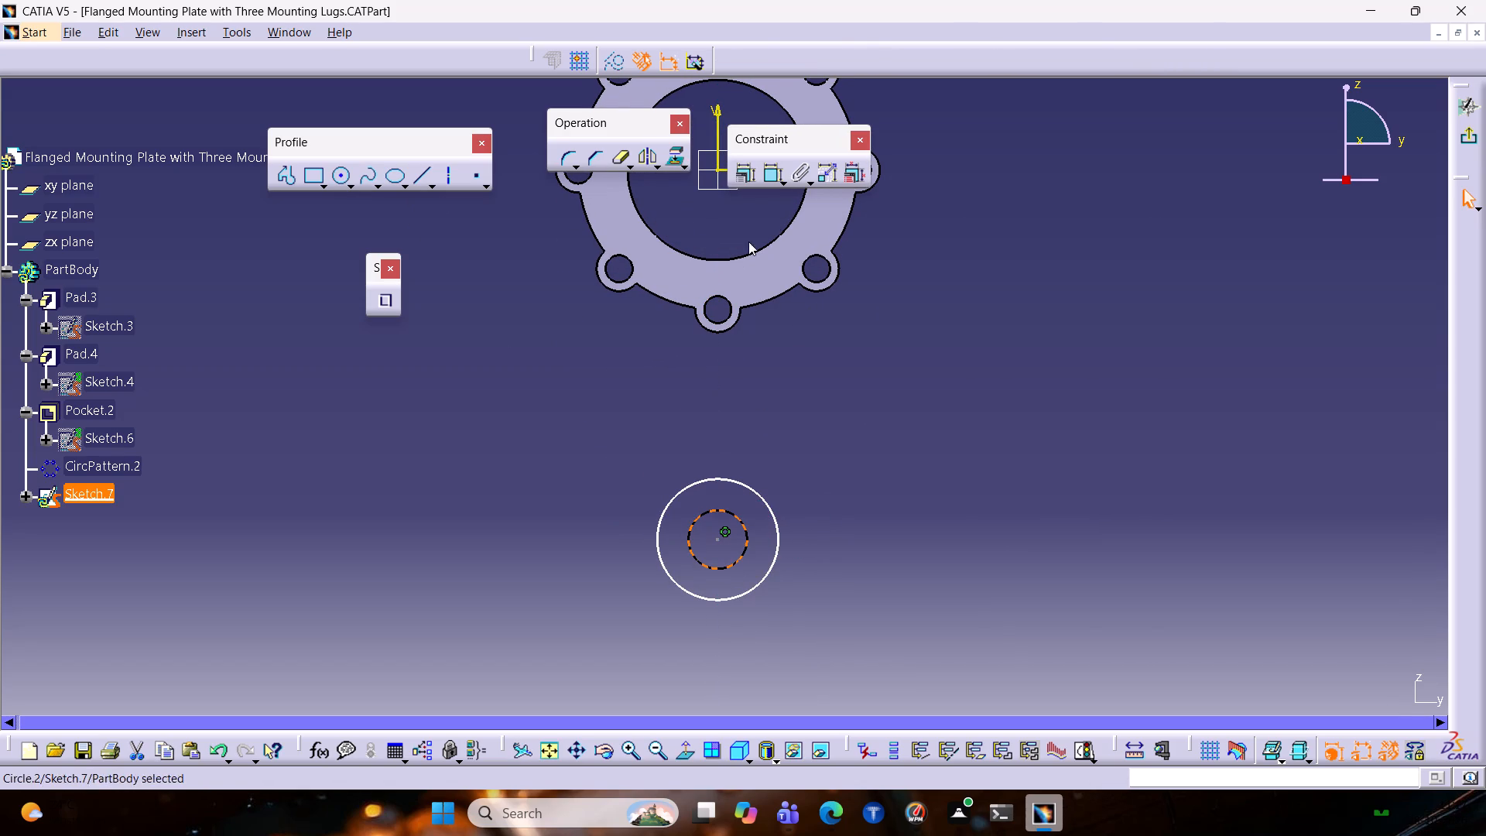
Dimension both concentric circles, setting the inner diameter to 20 mm and the outer diameter to 30 mm.
click(772, 177)
click(815, 437)
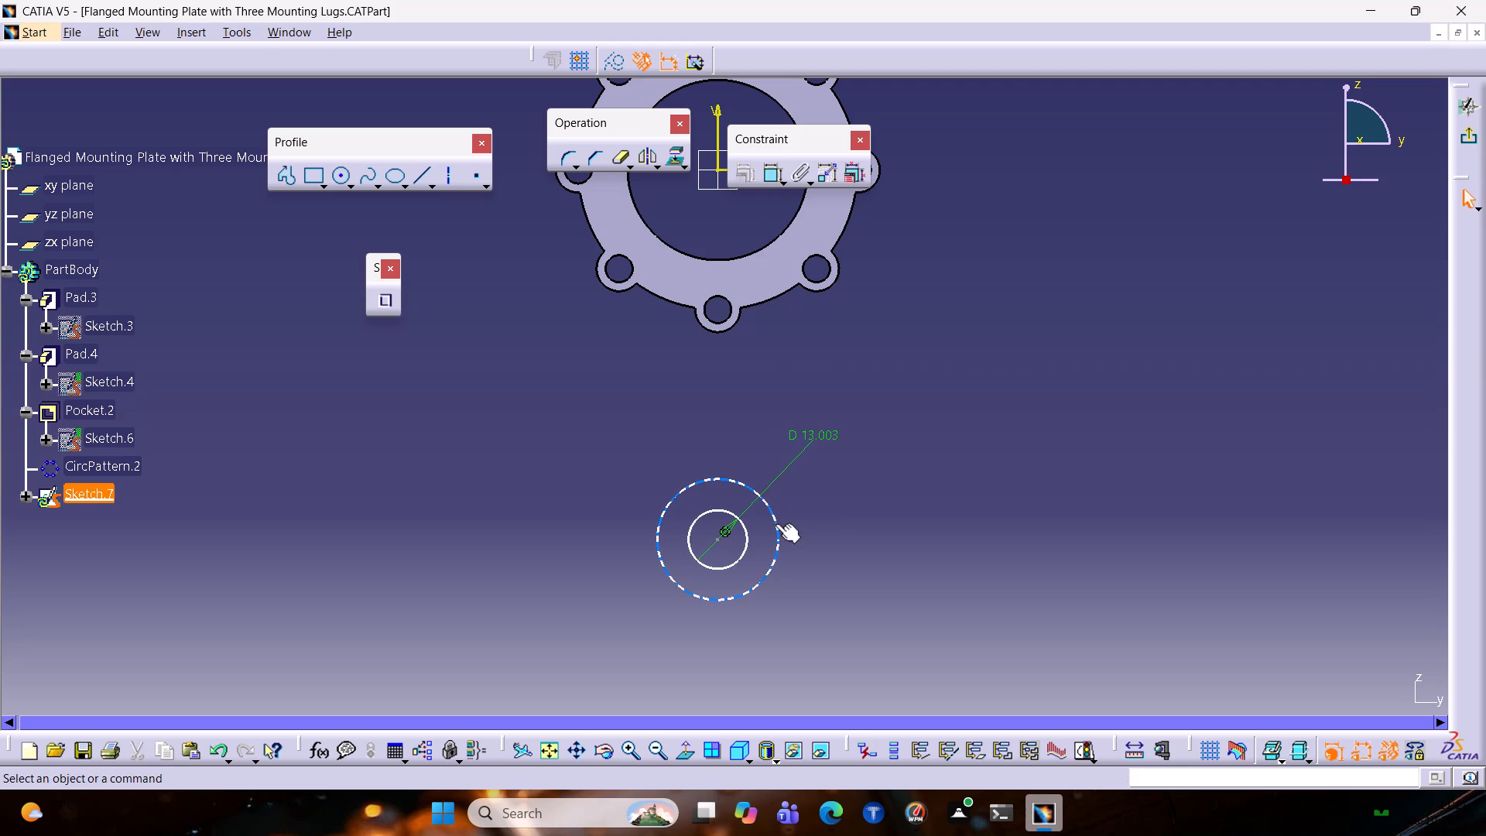
click(776, 523)
click(770, 173)
click(864, 520)
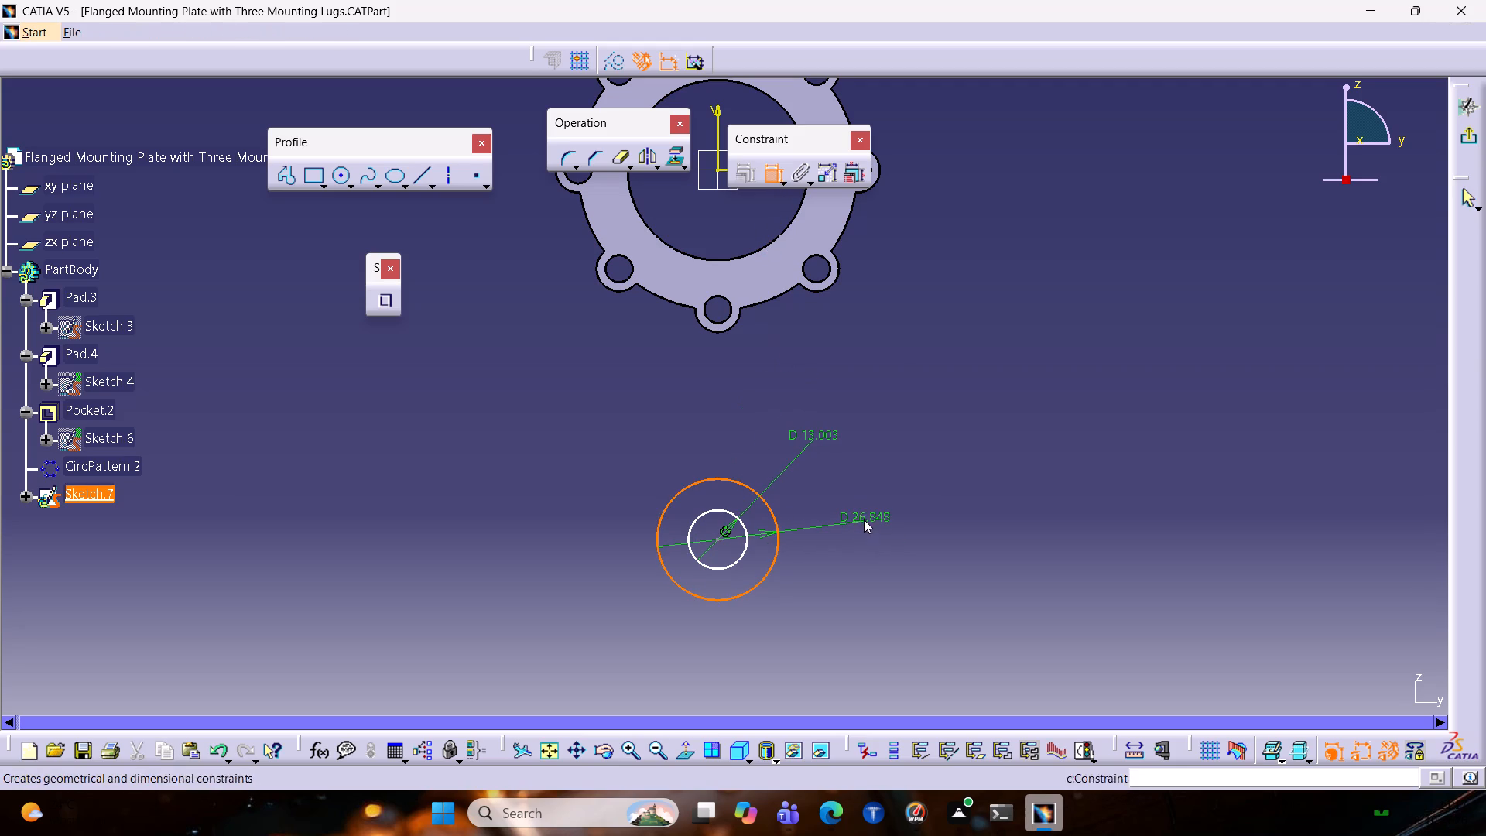
double_click(822, 434)
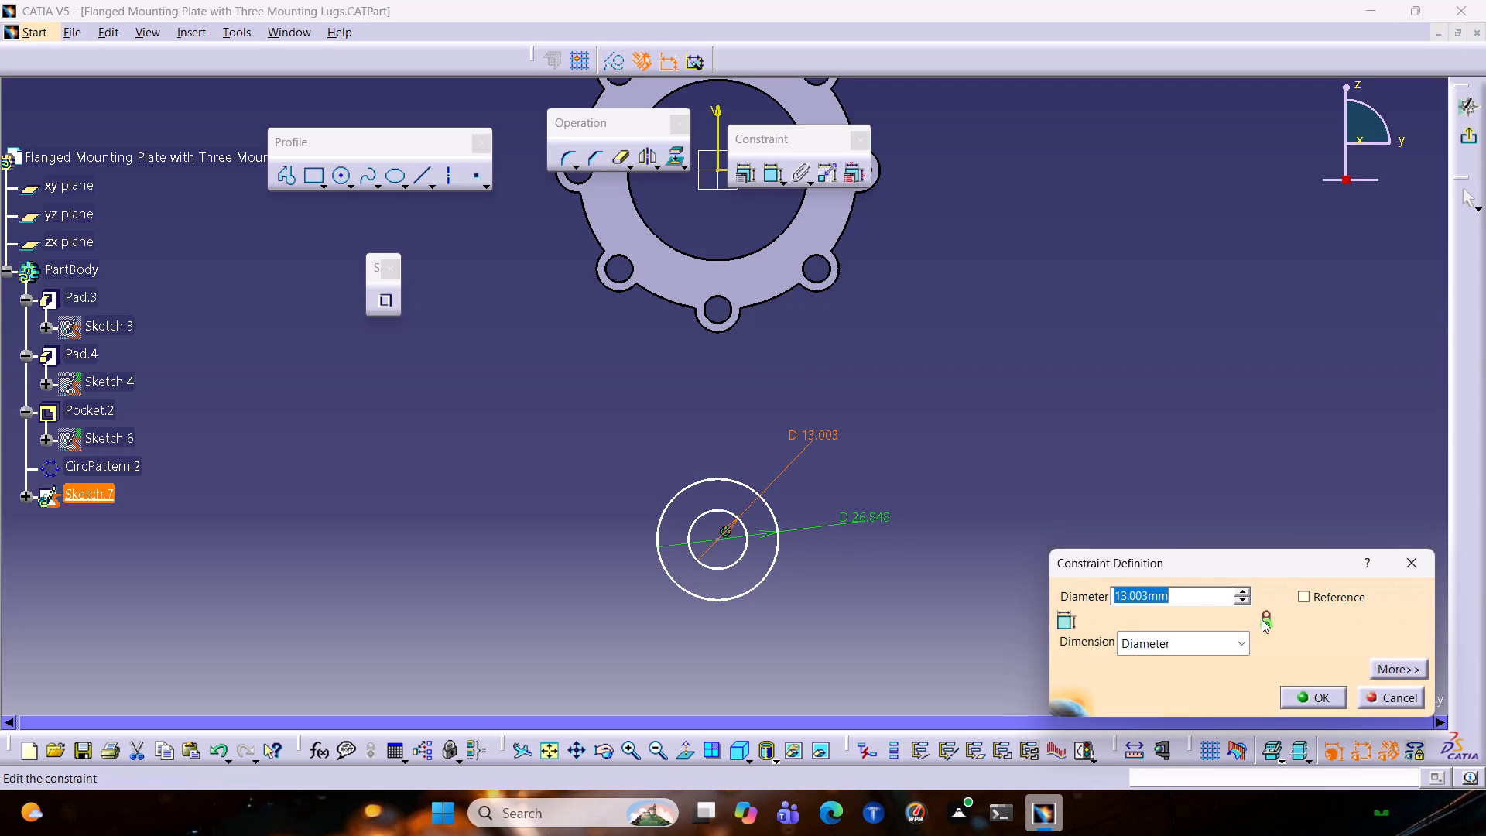
key(2)
key(0)
key(Return)
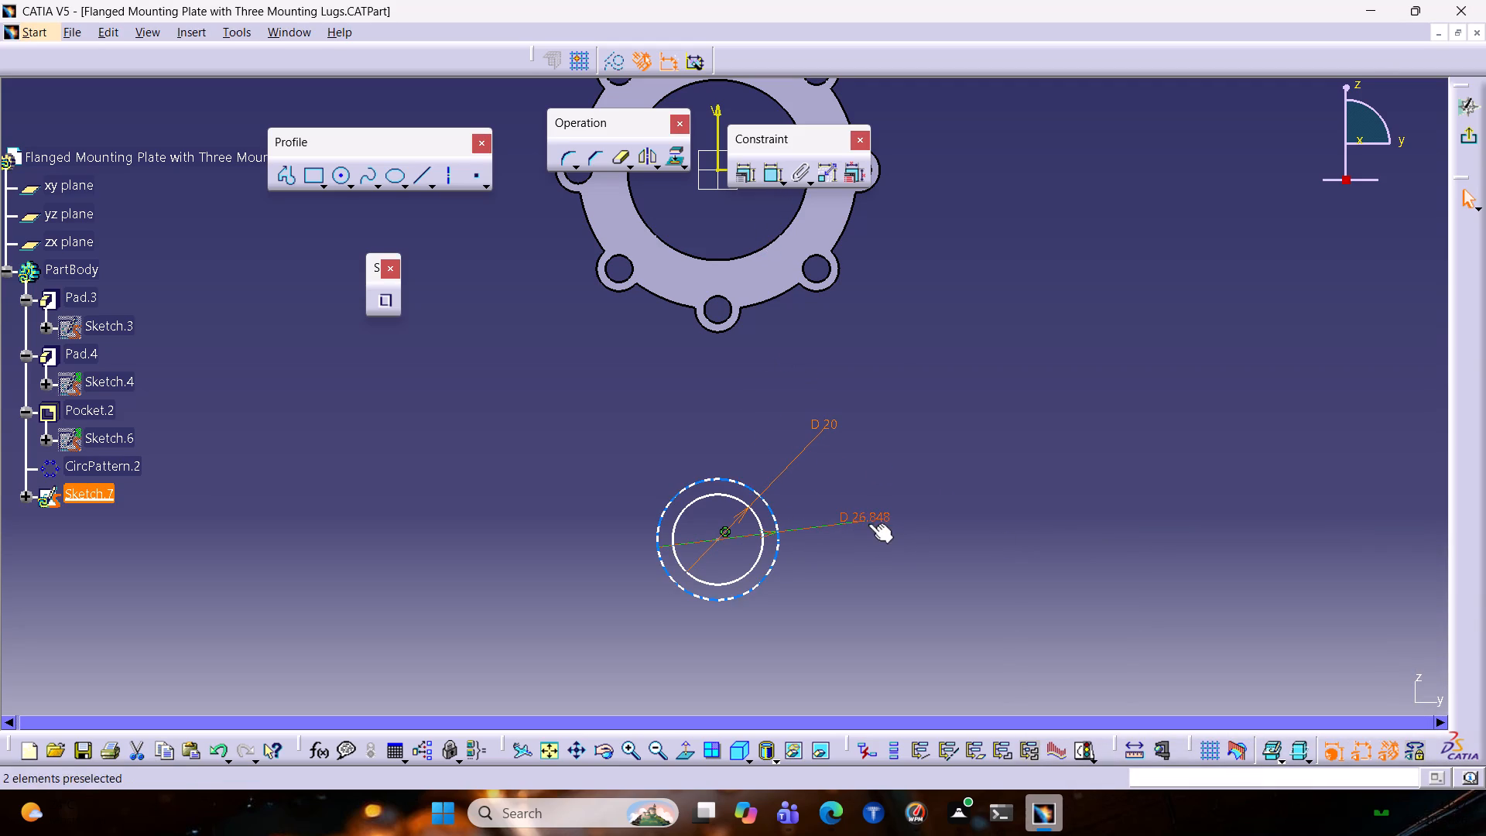
double_click(871, 522)
text(30)
key(Return)
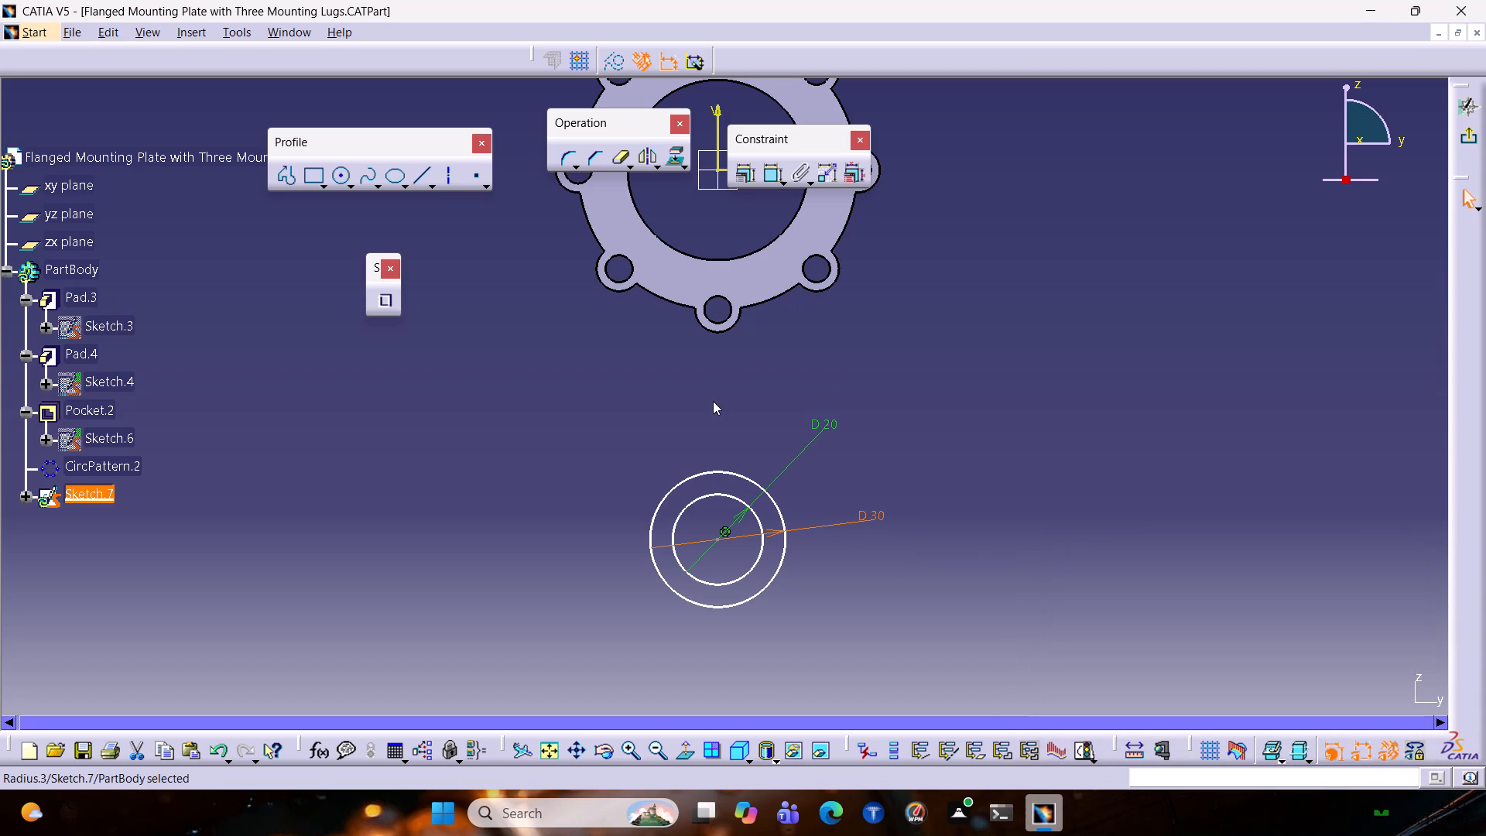
Sketch a second pair of concentric circles below and to the right of the ring, centred at about H 64 mm, V -46 mm.
middle_drag(738, 385, 741, 420)
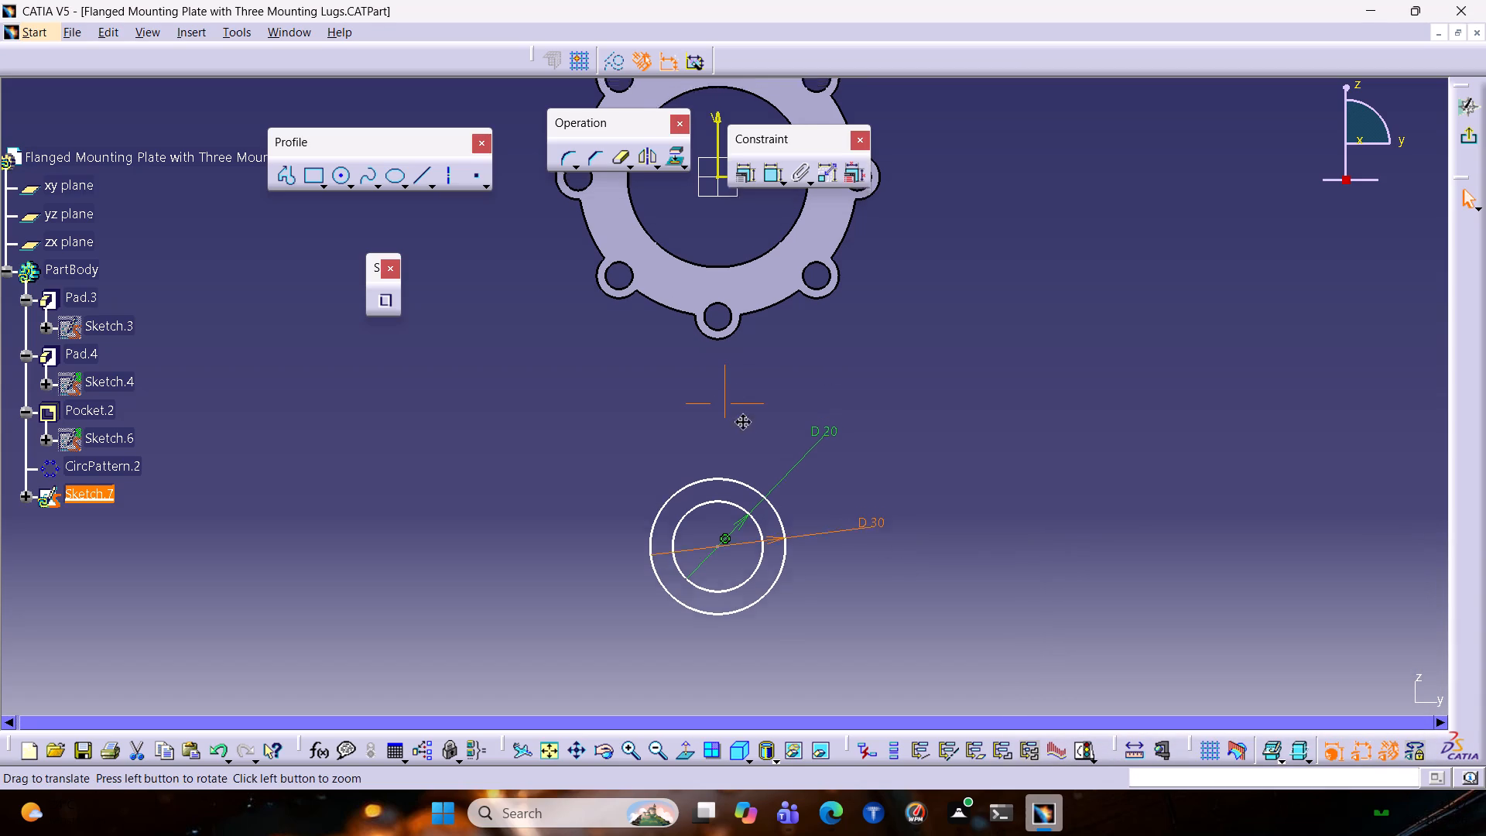
middle_drag(741, 420, 748, 467)
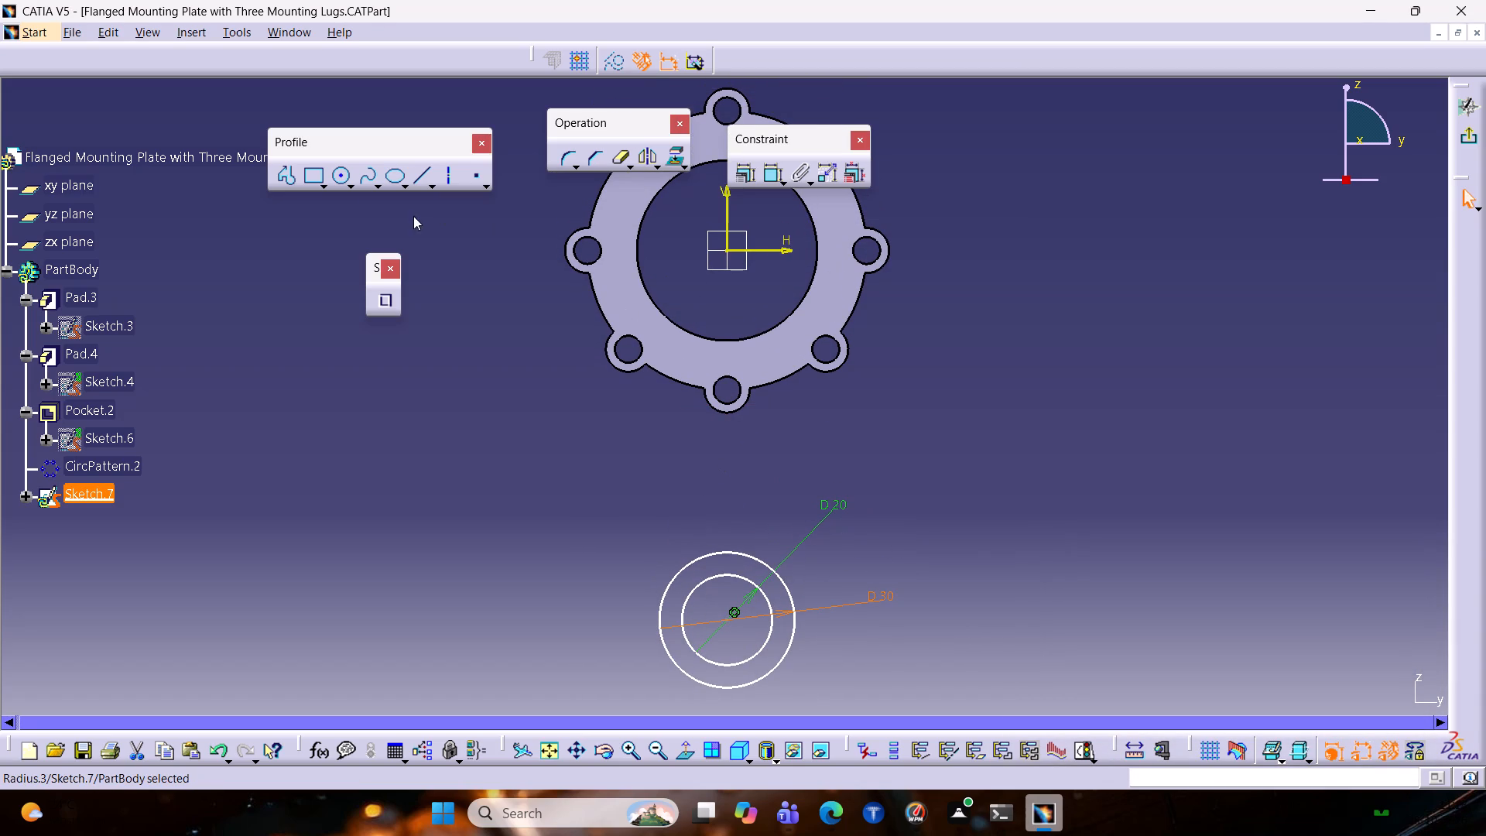
click(338, 175)
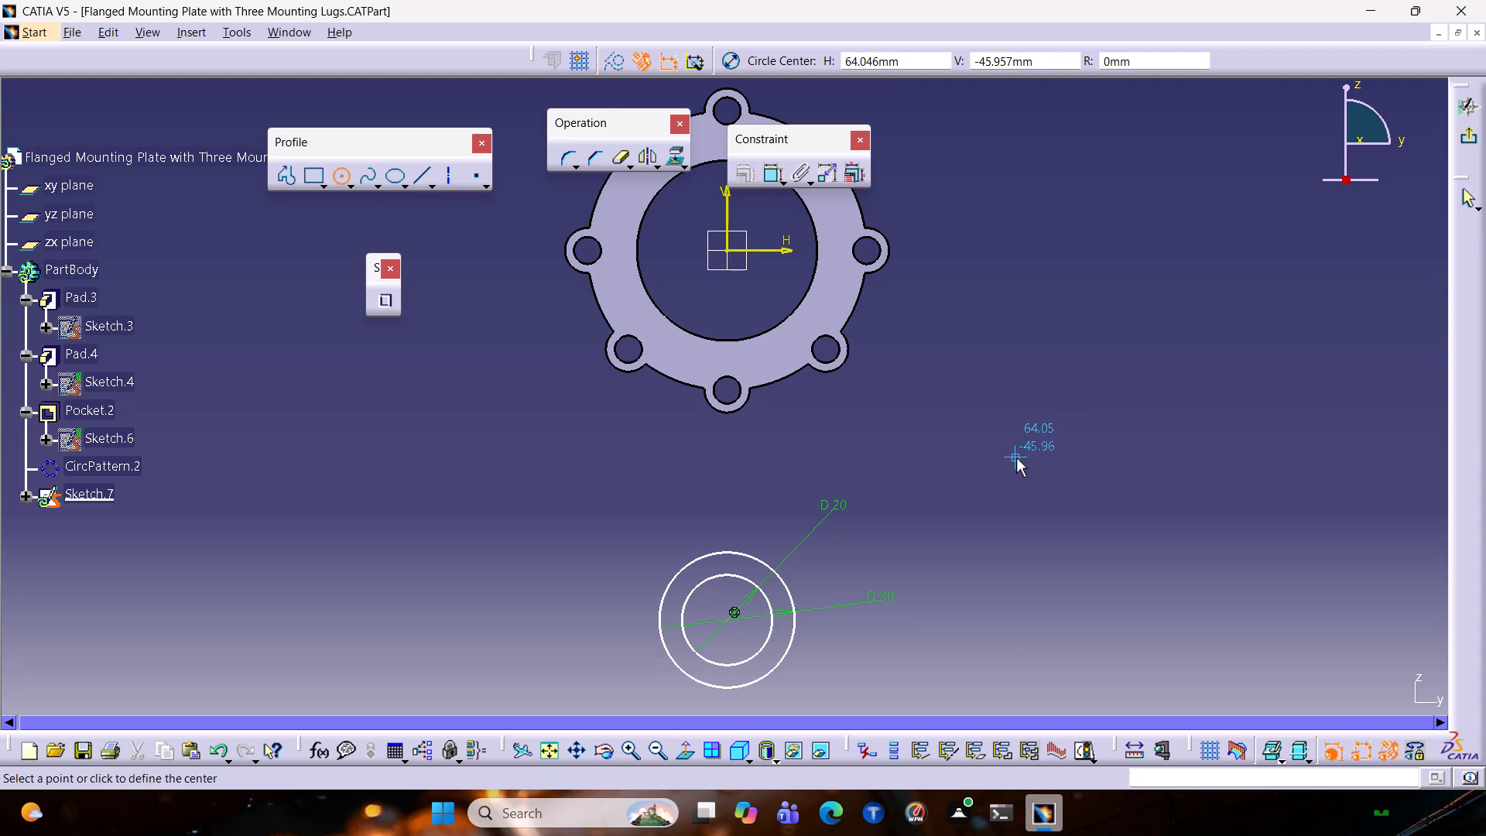
click(1017, 457)
click(1031, 514)
click(343, 180)
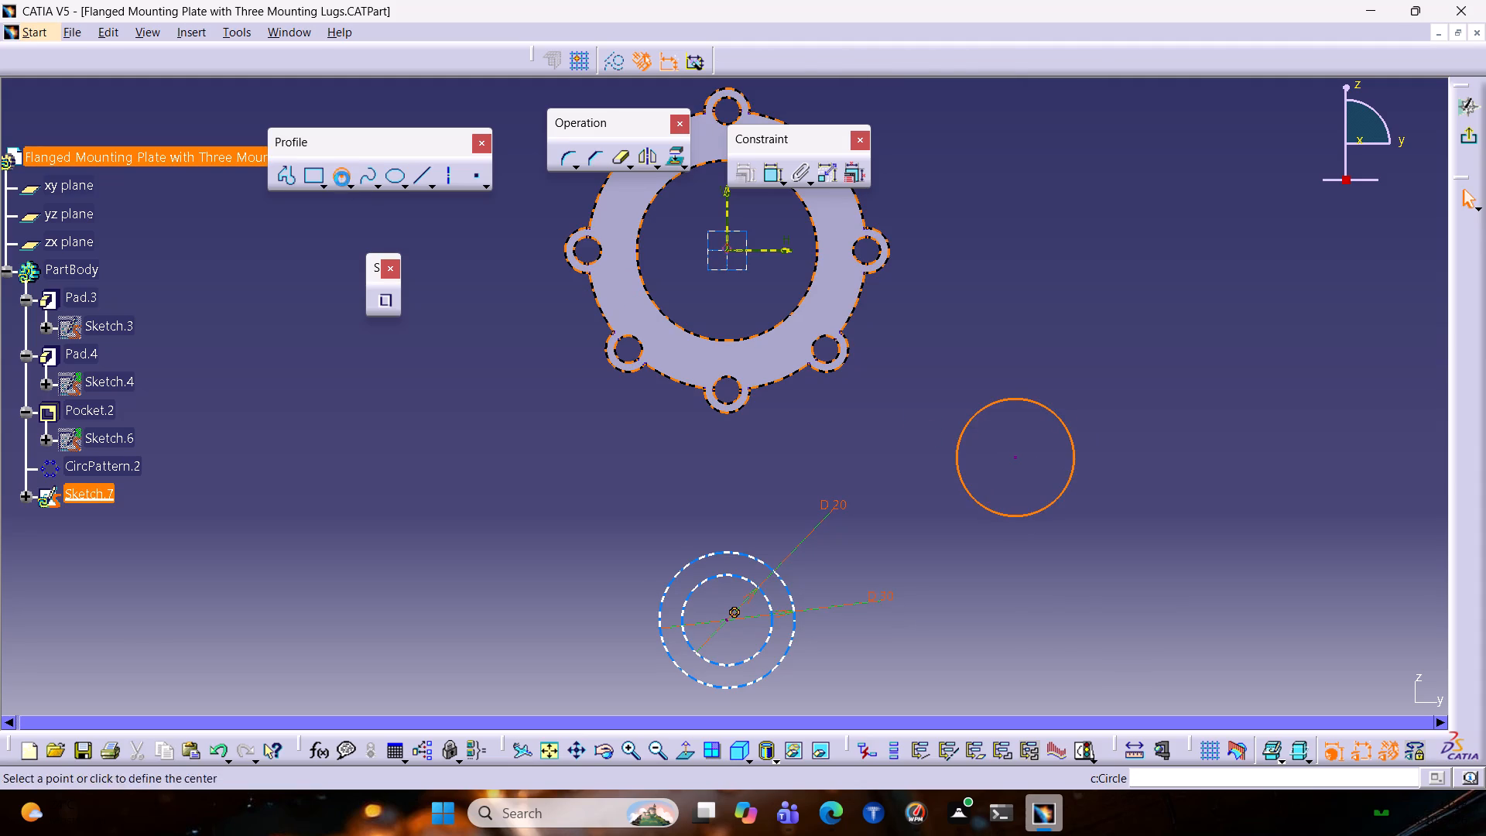
click(1018, 455)
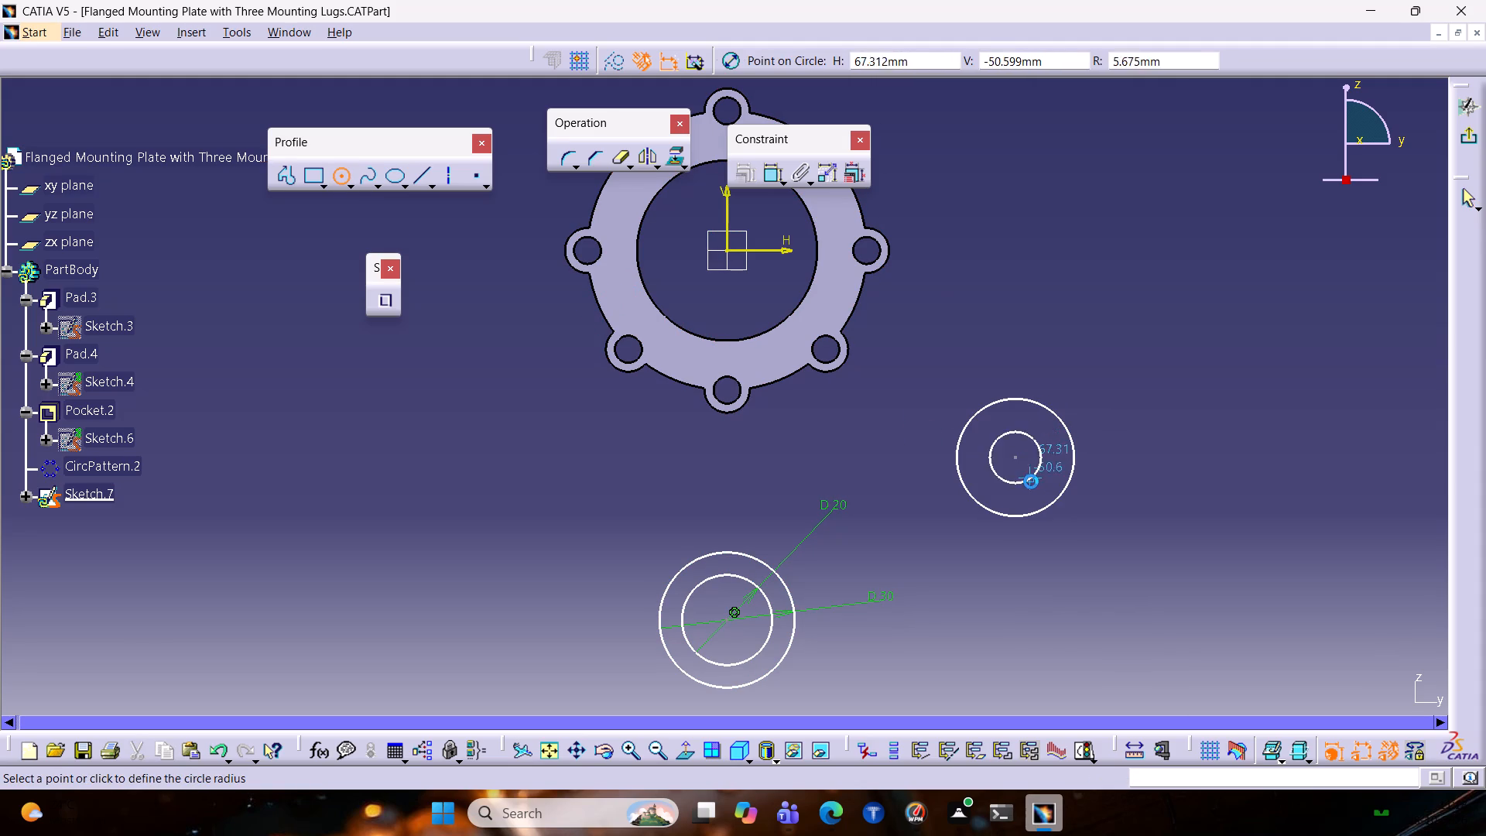
click(1033, 484)
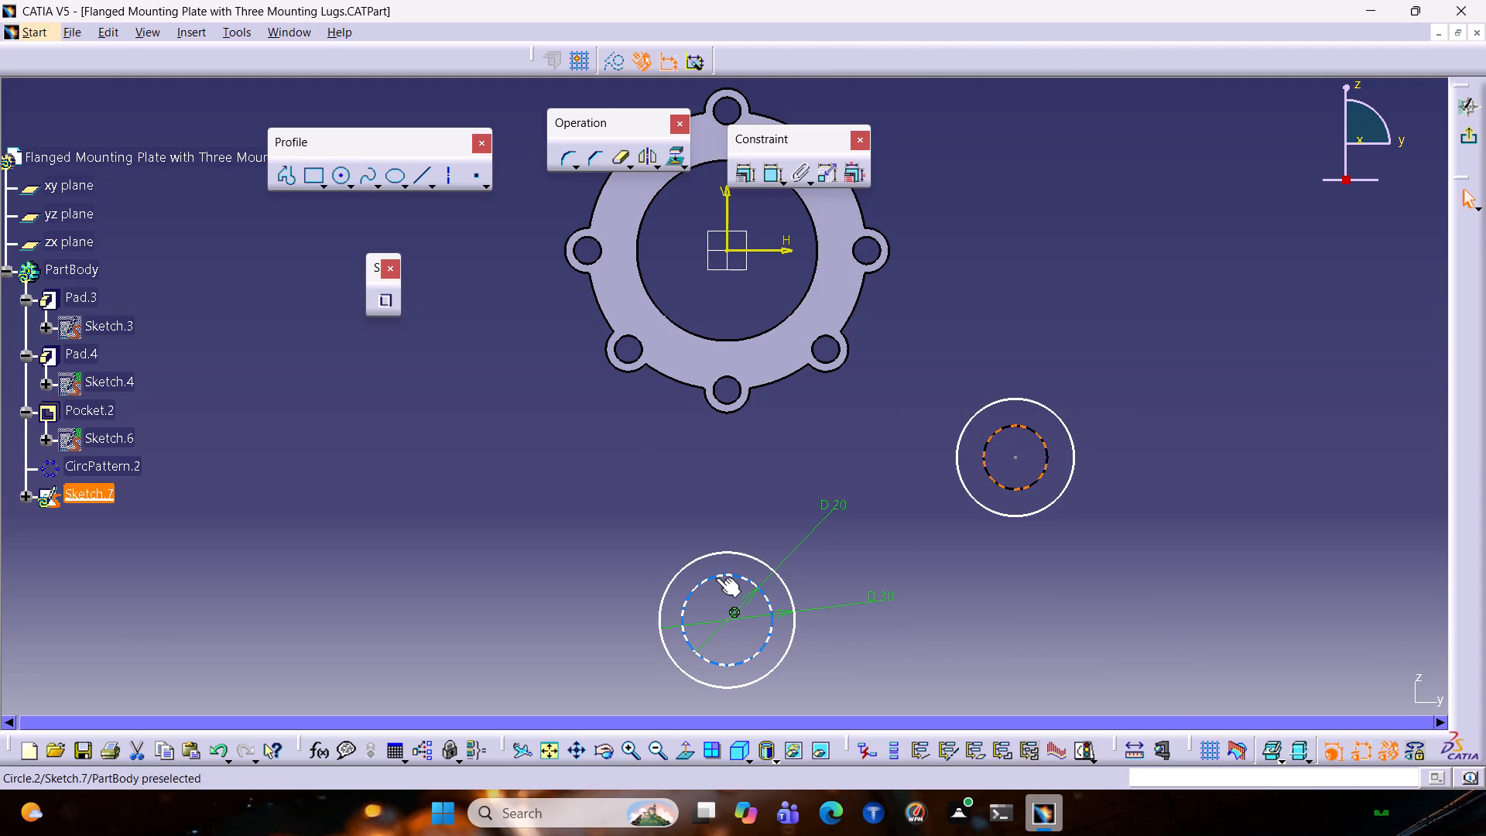
Apply Equal constraints between the two inner circles and between the two outer circles of both concentric pairs.
click(767, 595)
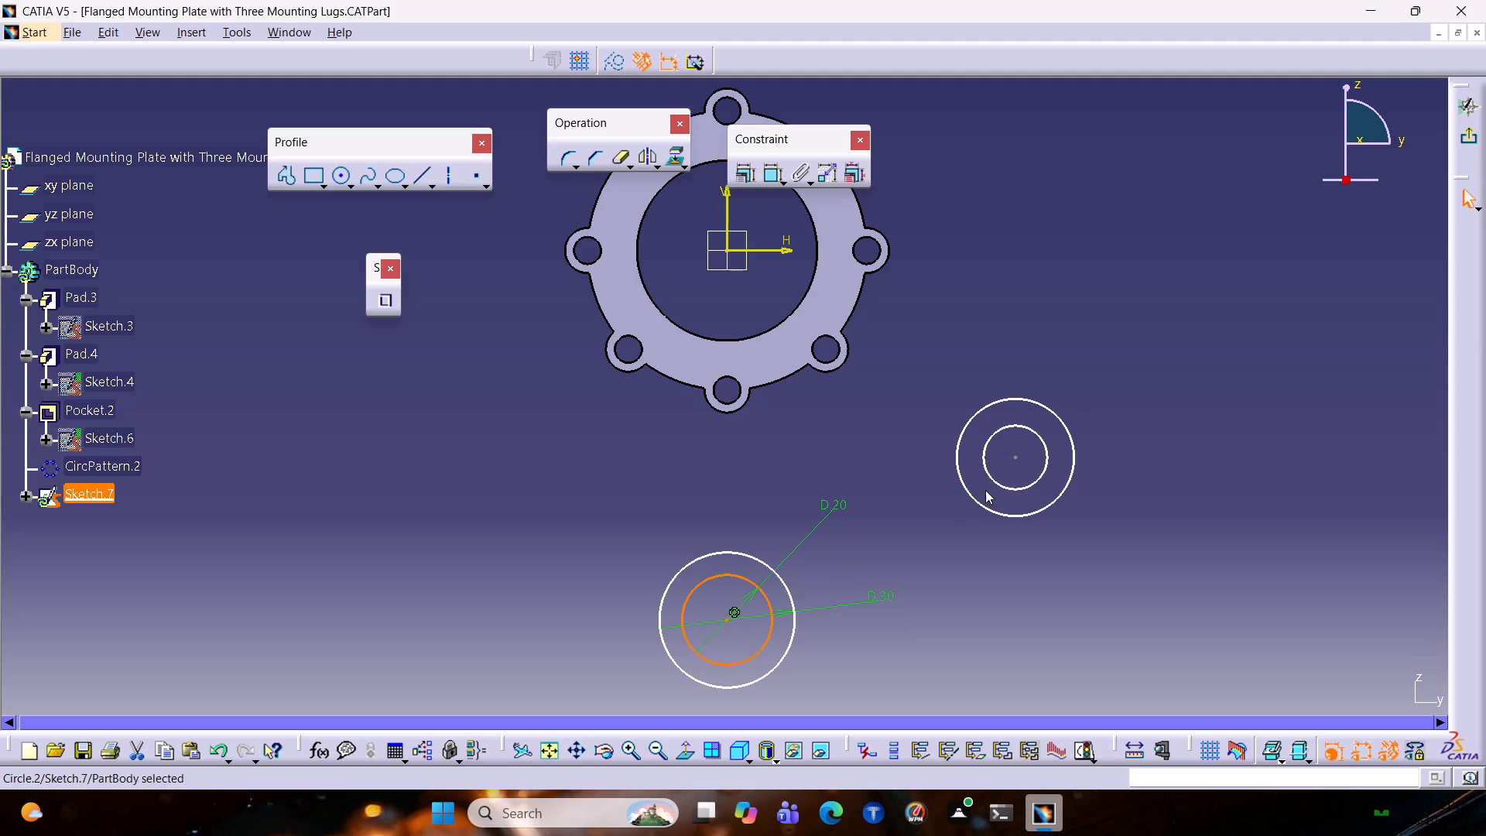
ctrl+click(993, 477)
click(741, 175)
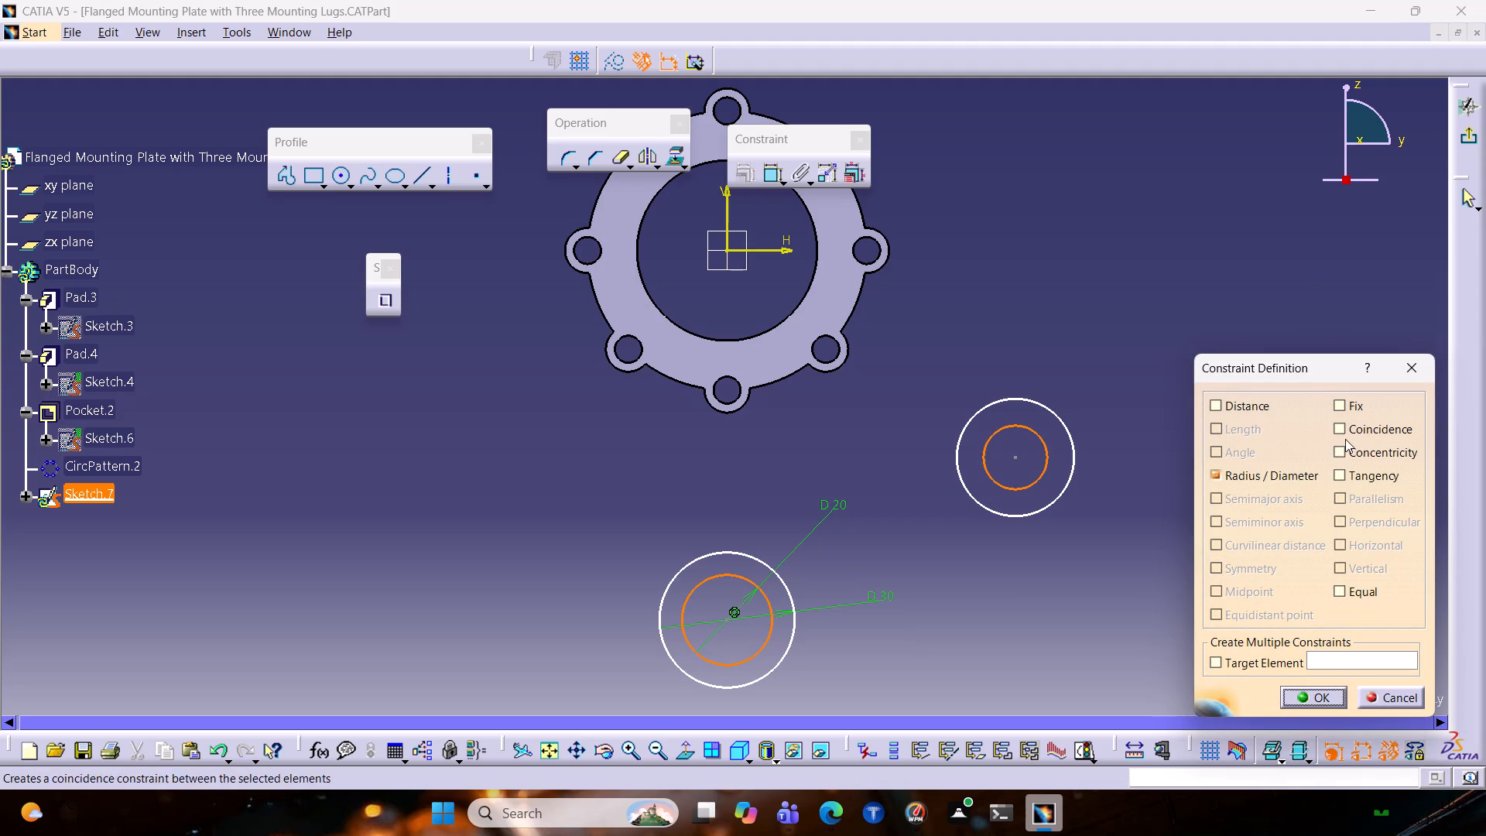
click(1343, 594)
click(1321, 696)
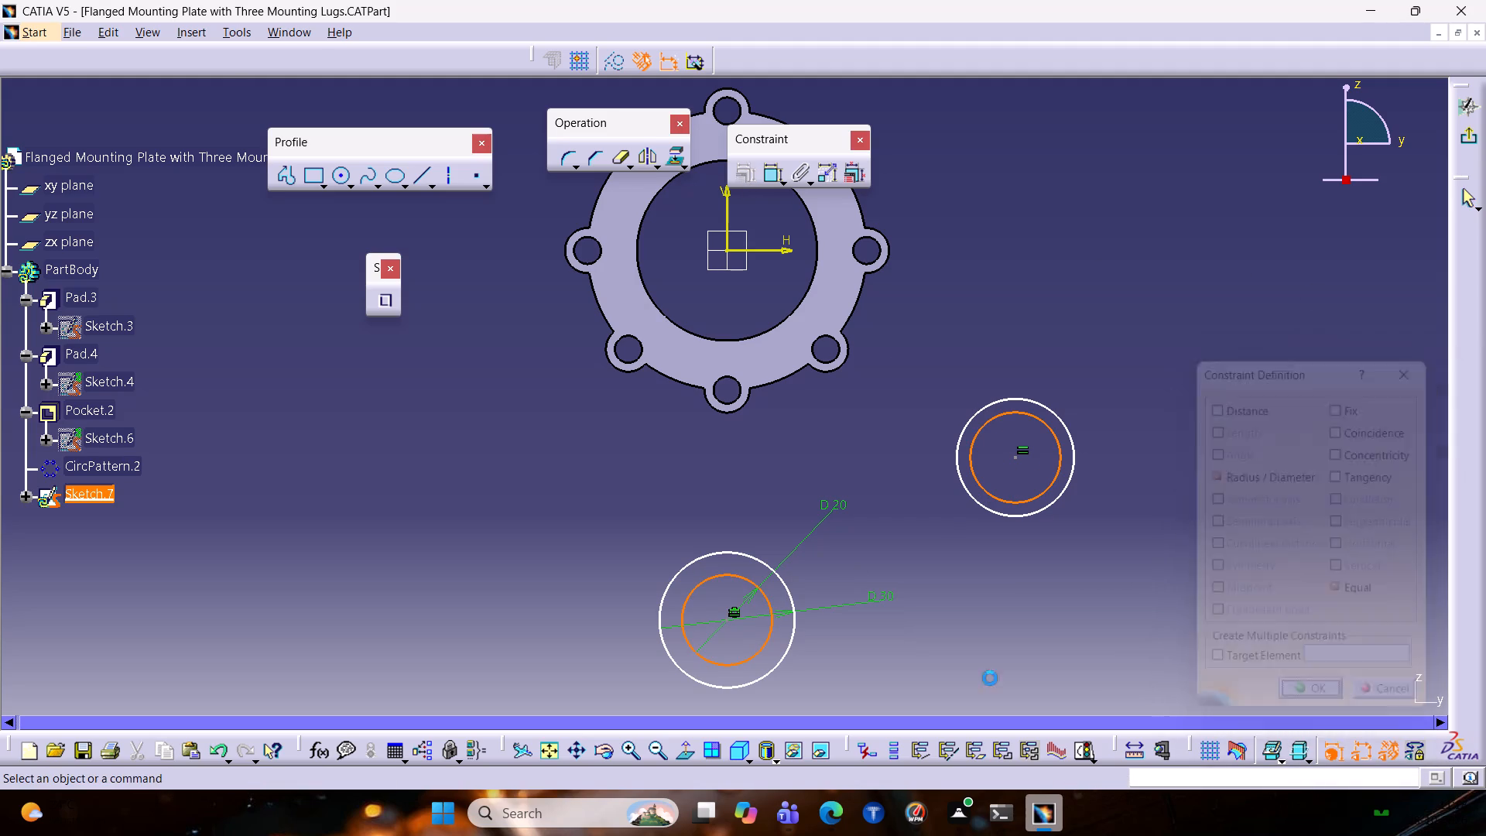
click(795, 622)
ctrl+click(977, 505)
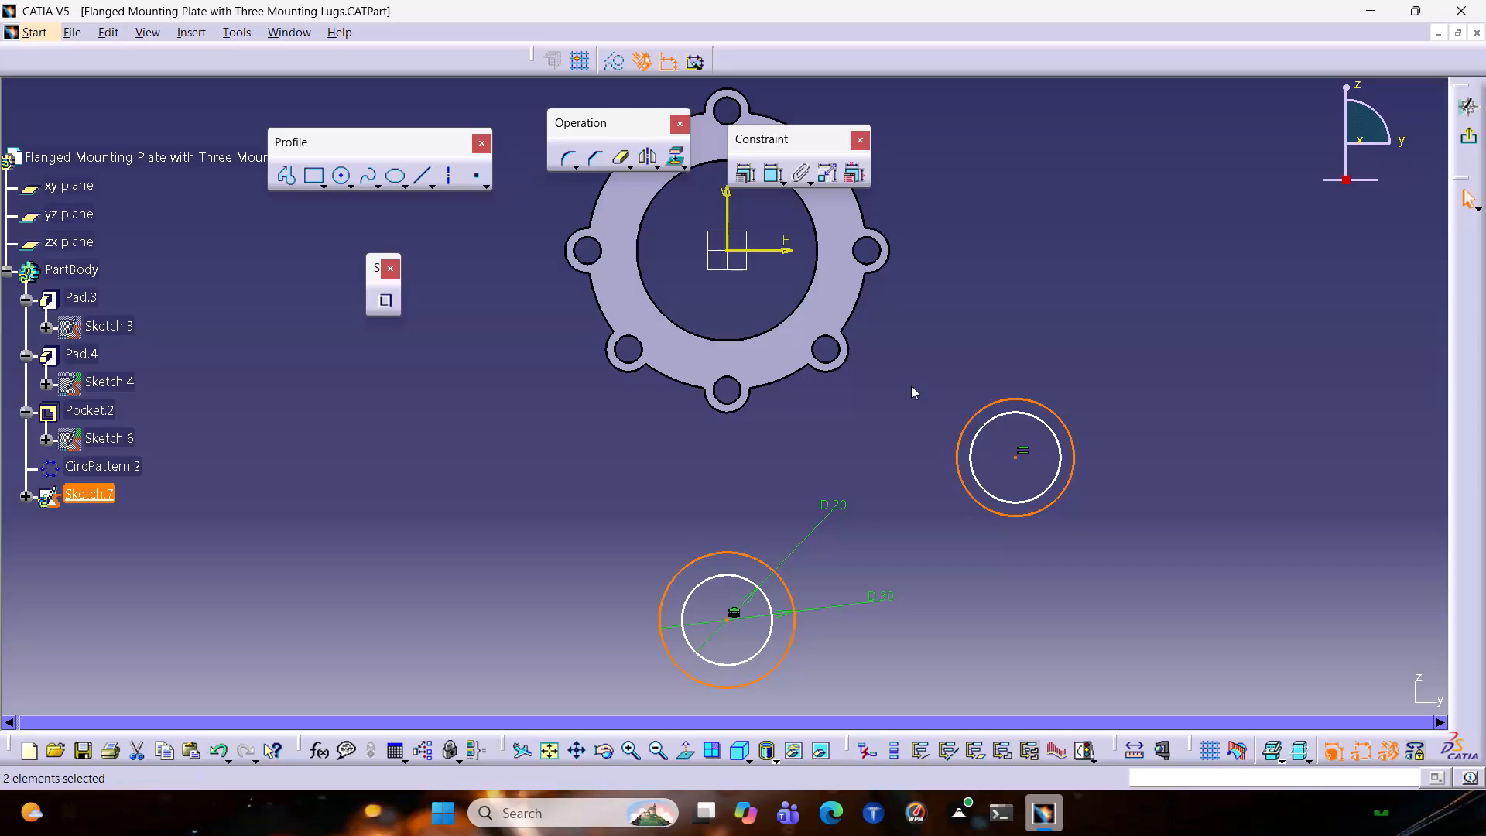
click(745, 173)
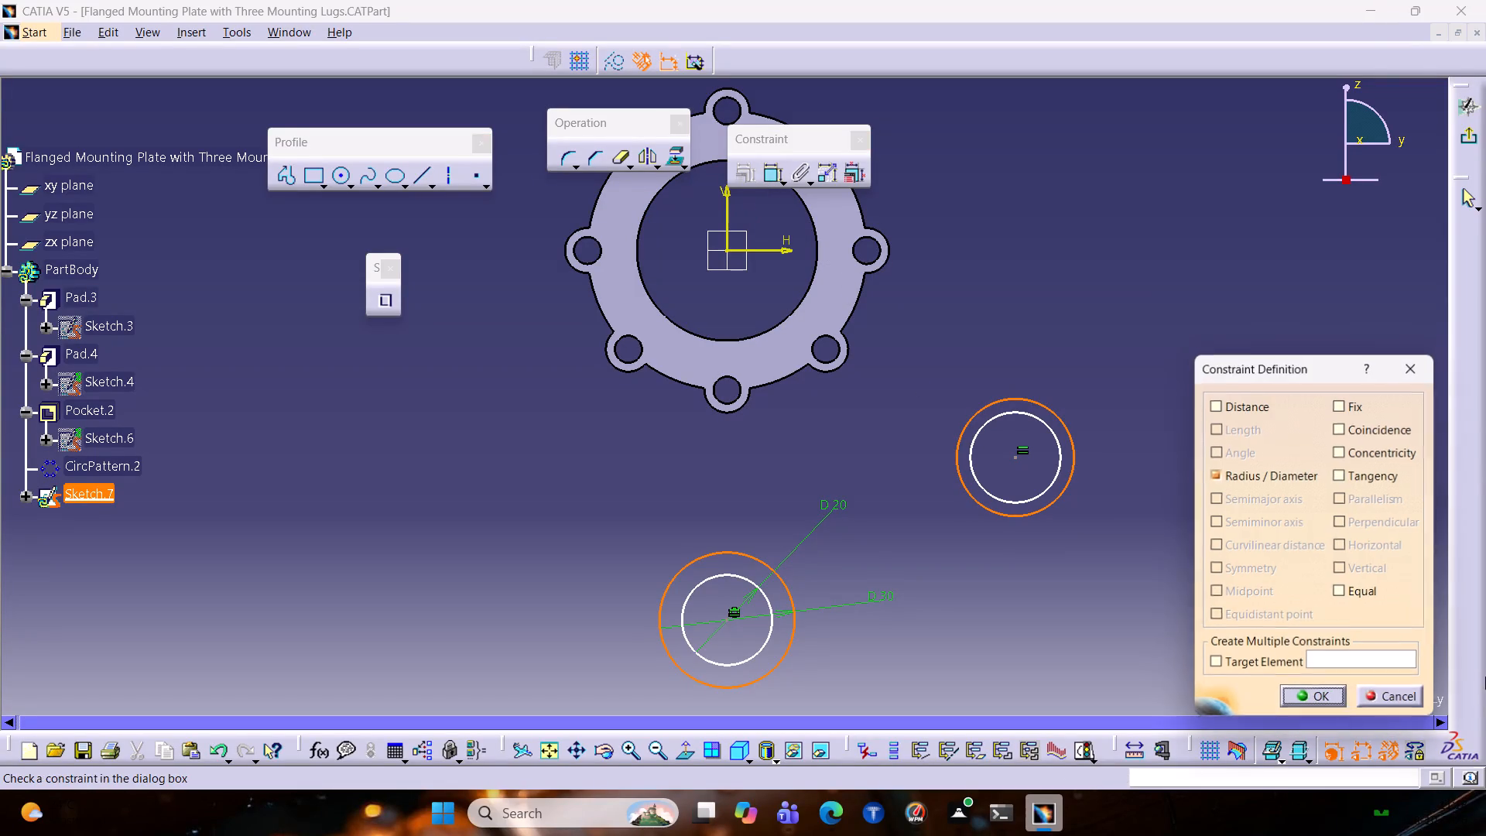
click(1354, 594)
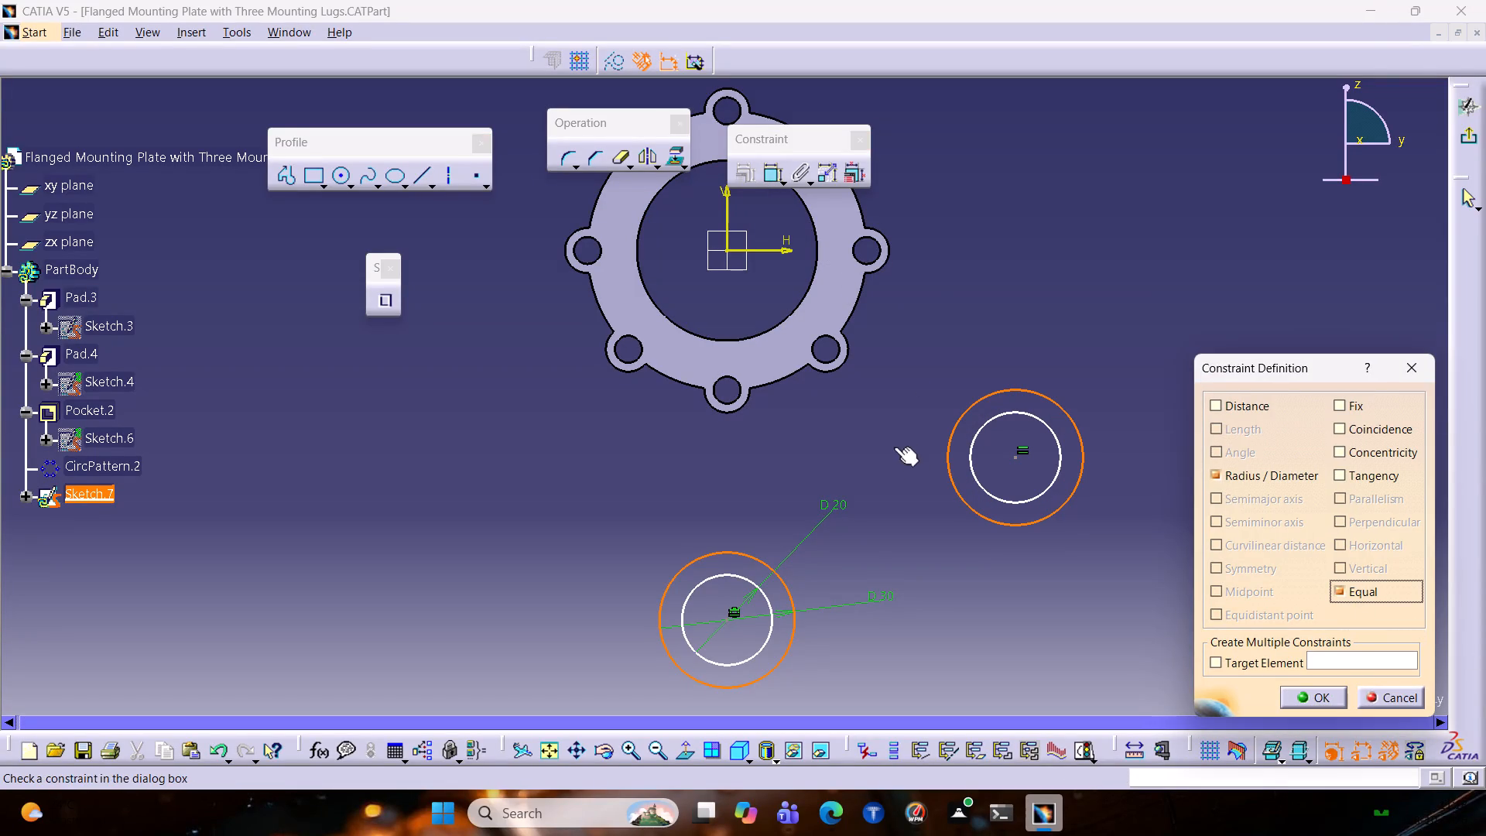
click(1330, 699)
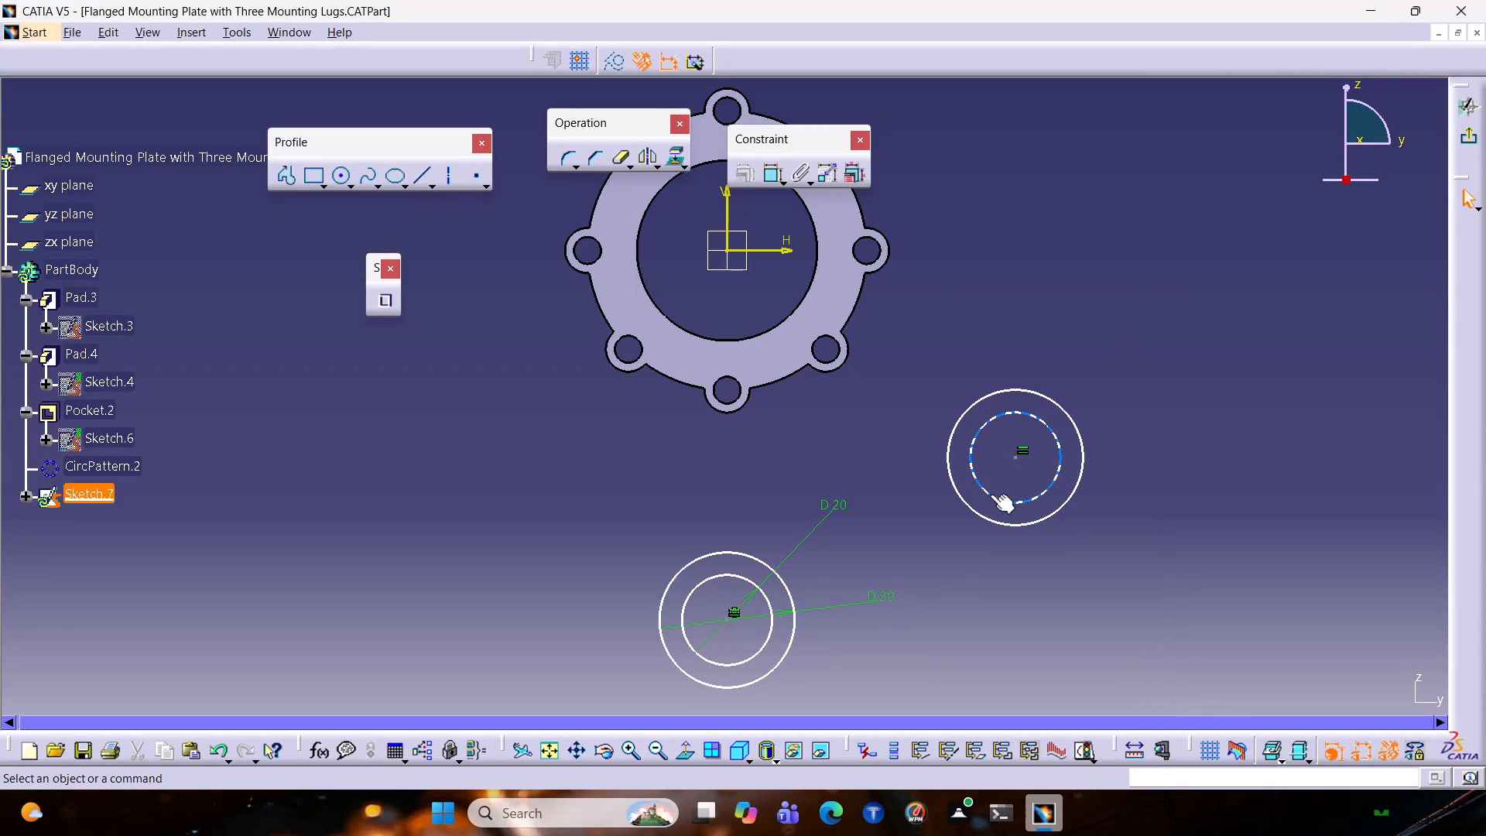
Mirror the right-hand pair of concentric circles about the sketch's vertical axis.
click(990, 492)
ctrl+click(976, 516)
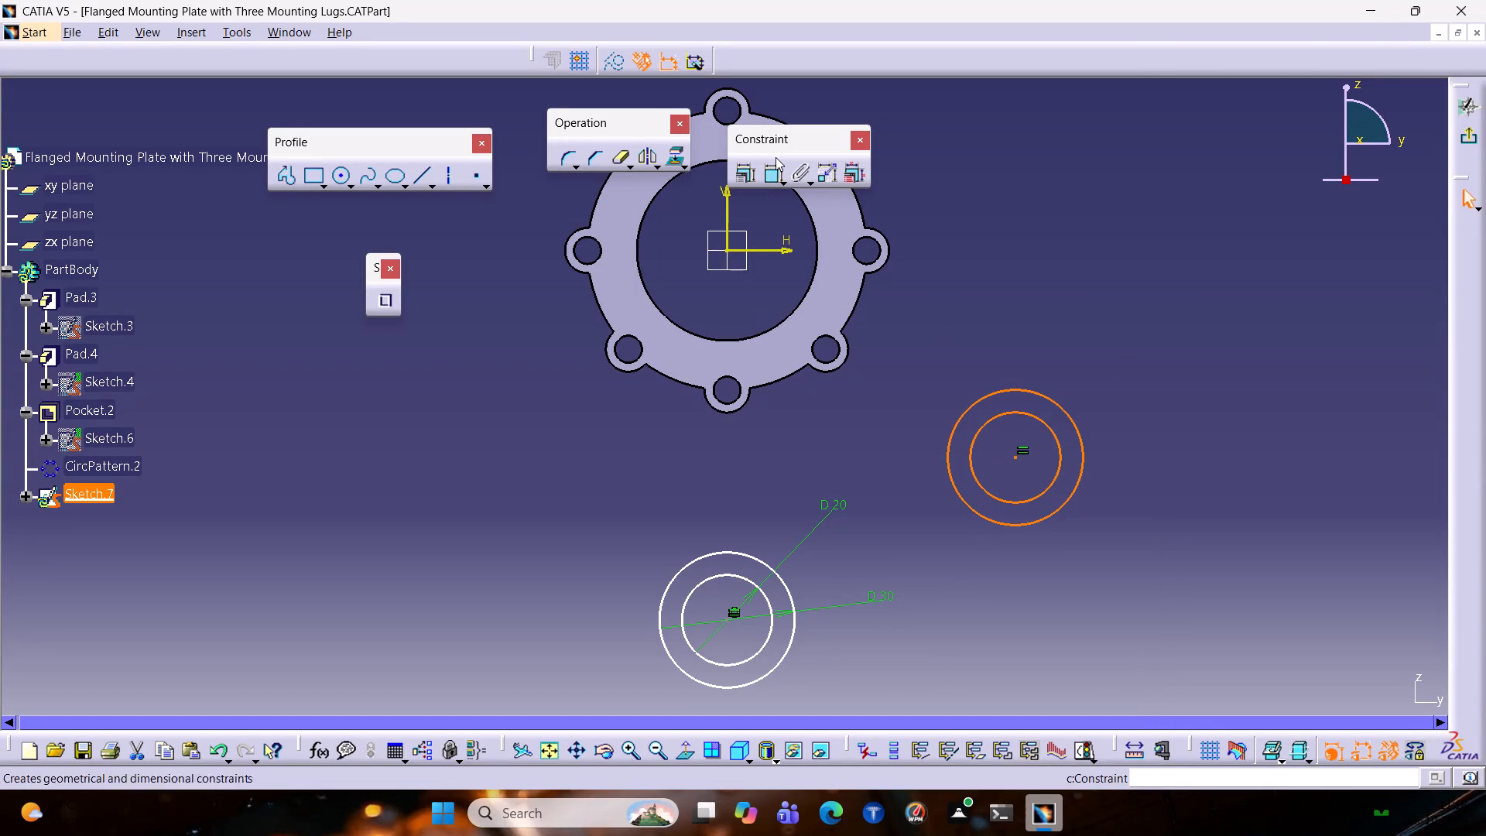
click(645, 158)
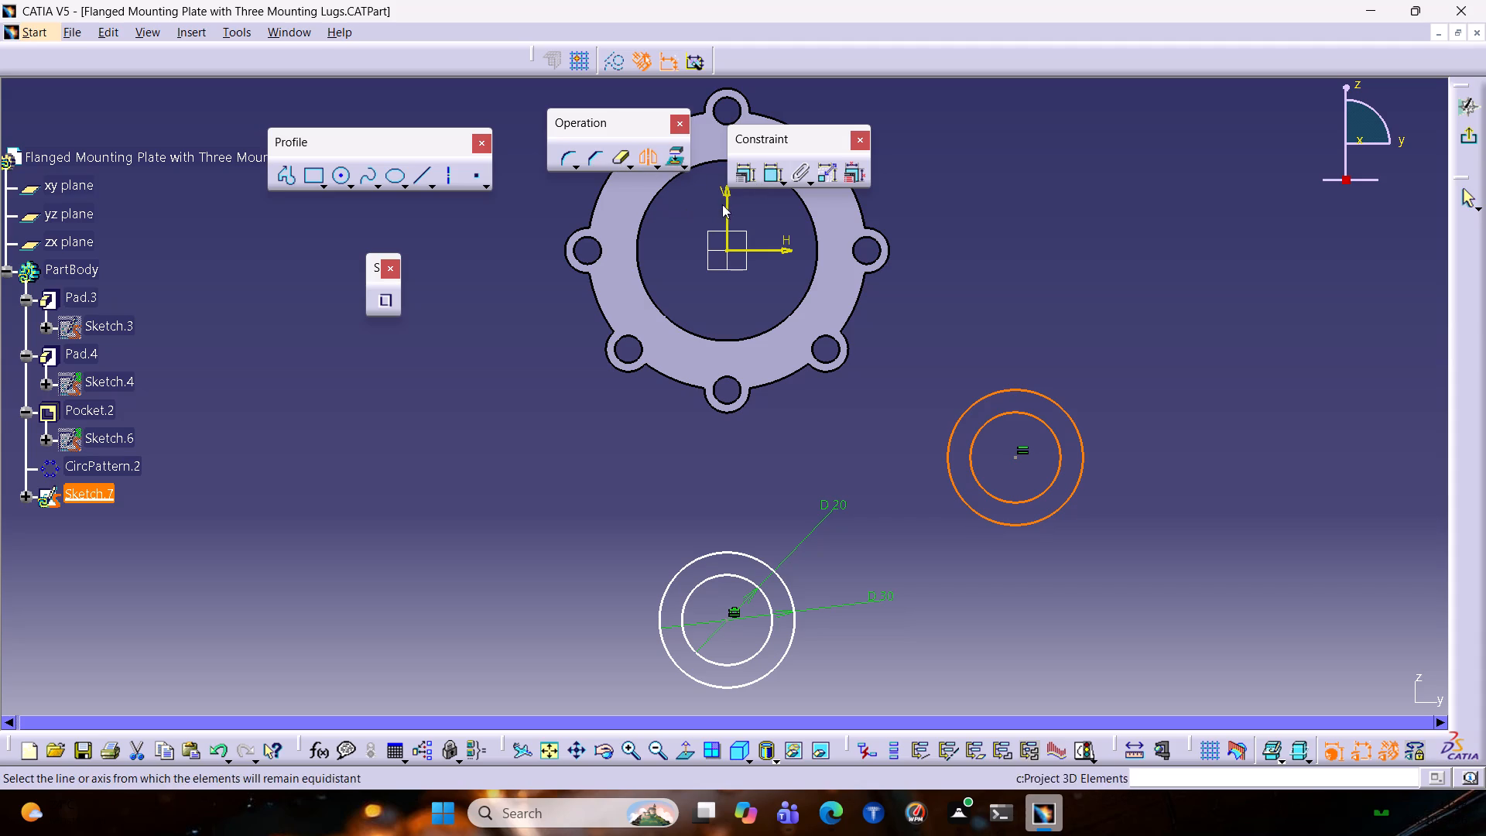
click(727, 200)
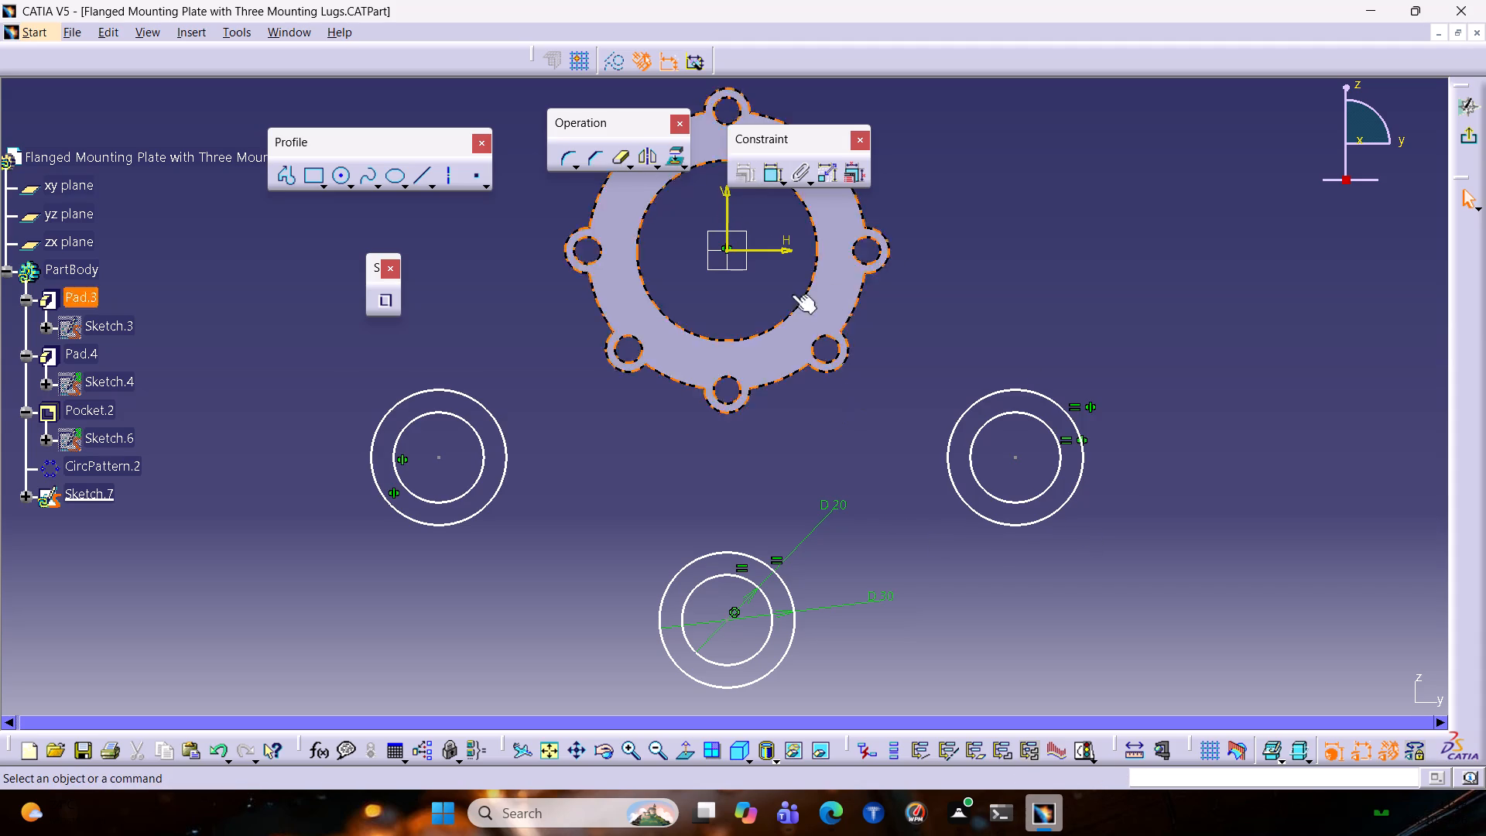
Dimension the horizontal distance between the bottom and right-hand circle pairs' centres and set it to 65 mm.
click(763, 172)
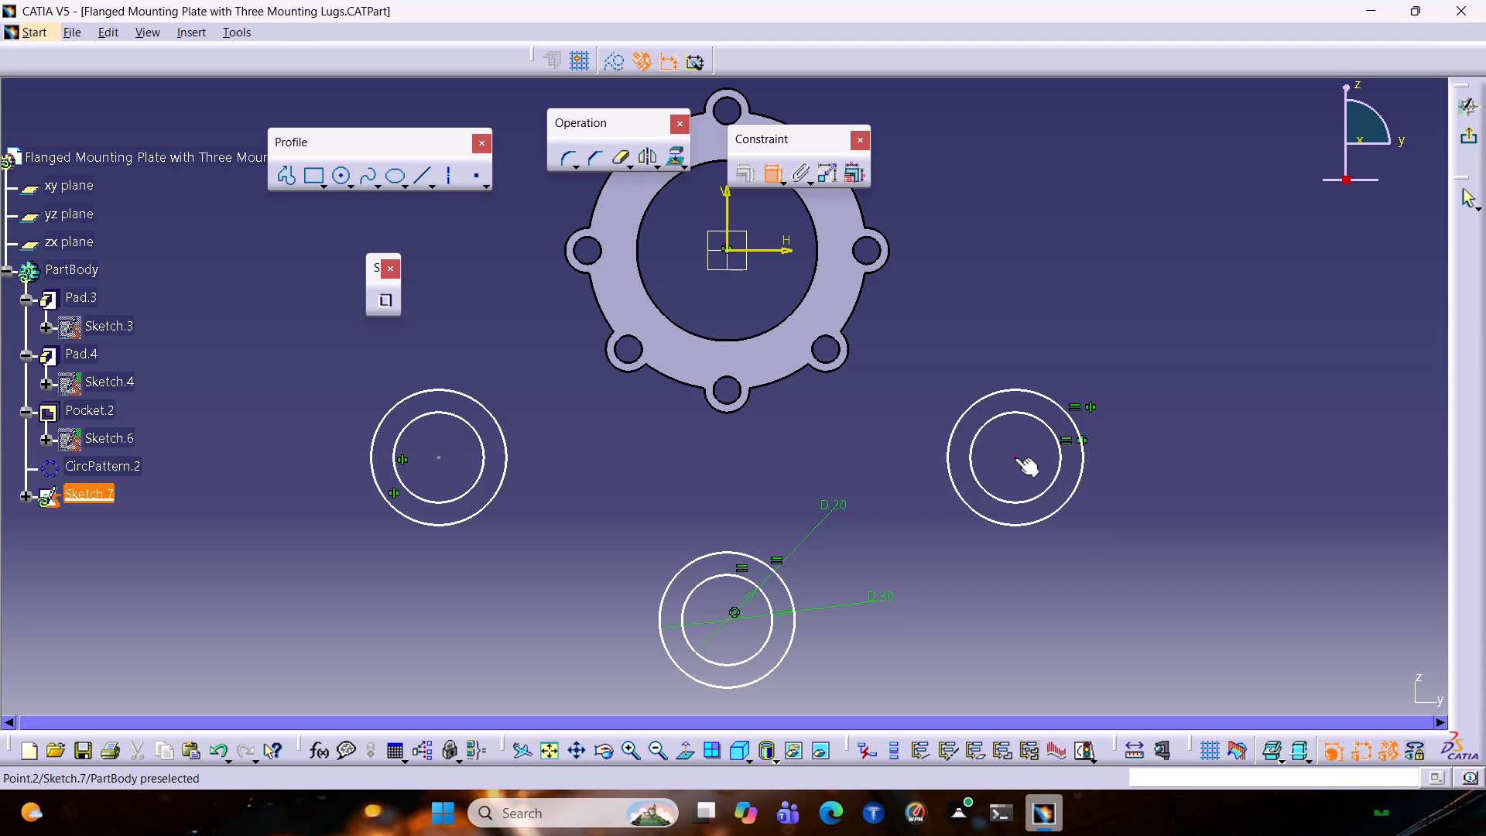
click(1015, 457)
click(729, 621)
right_click(981, 612)
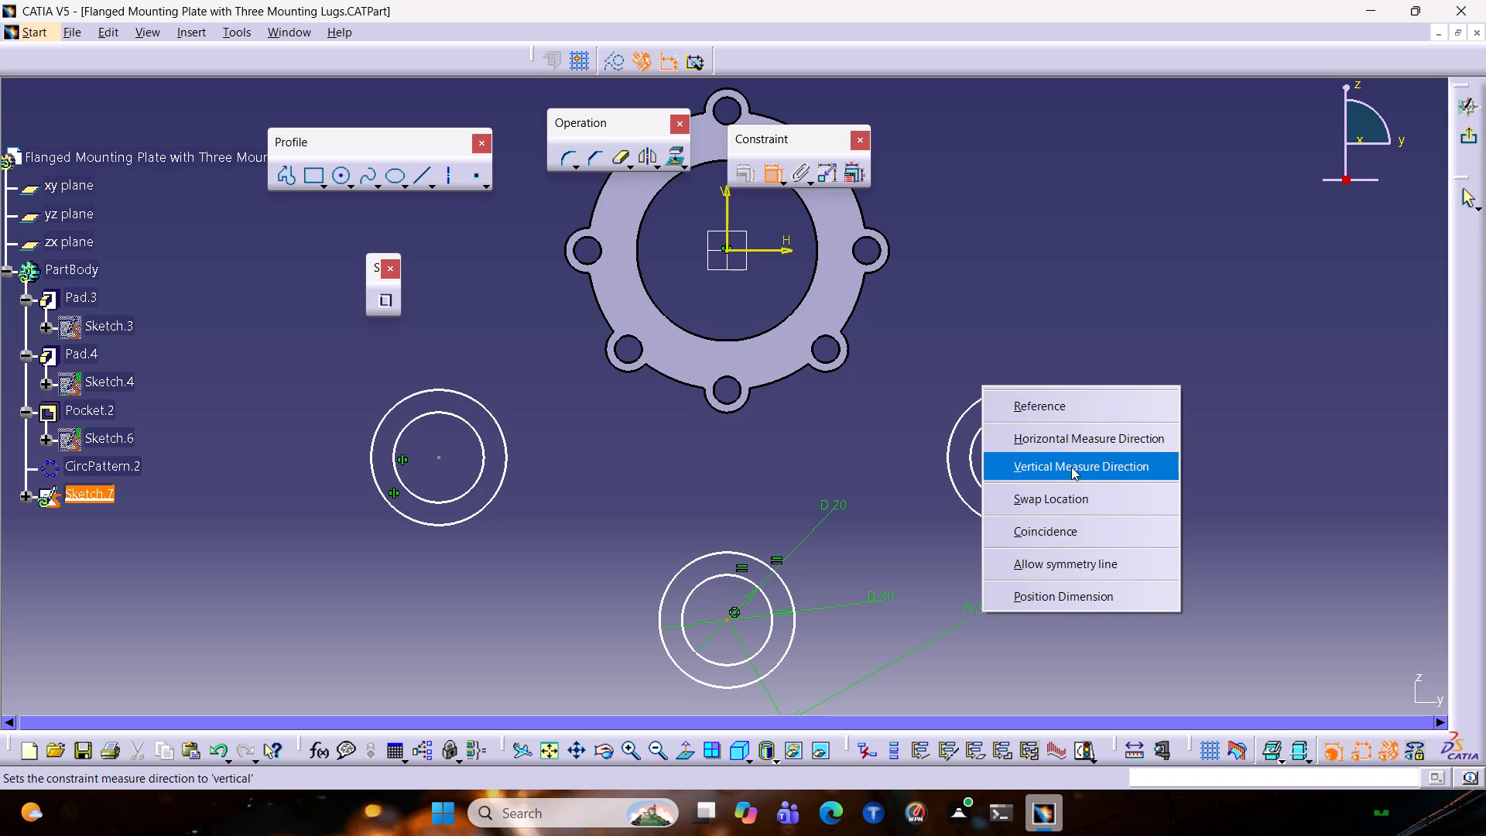
click(1071, 443)
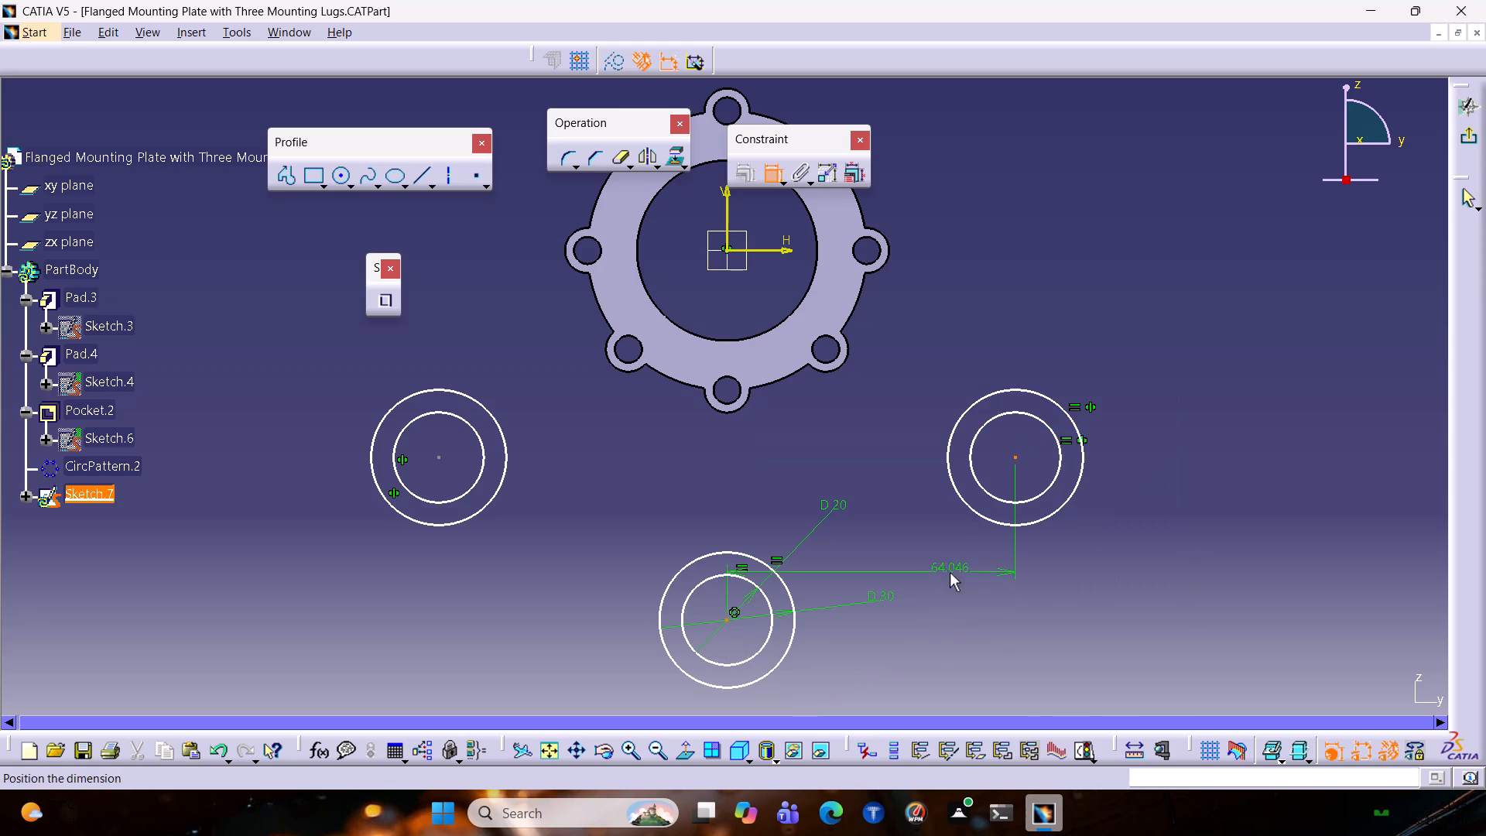
click(957, 663)
click(954, 660)
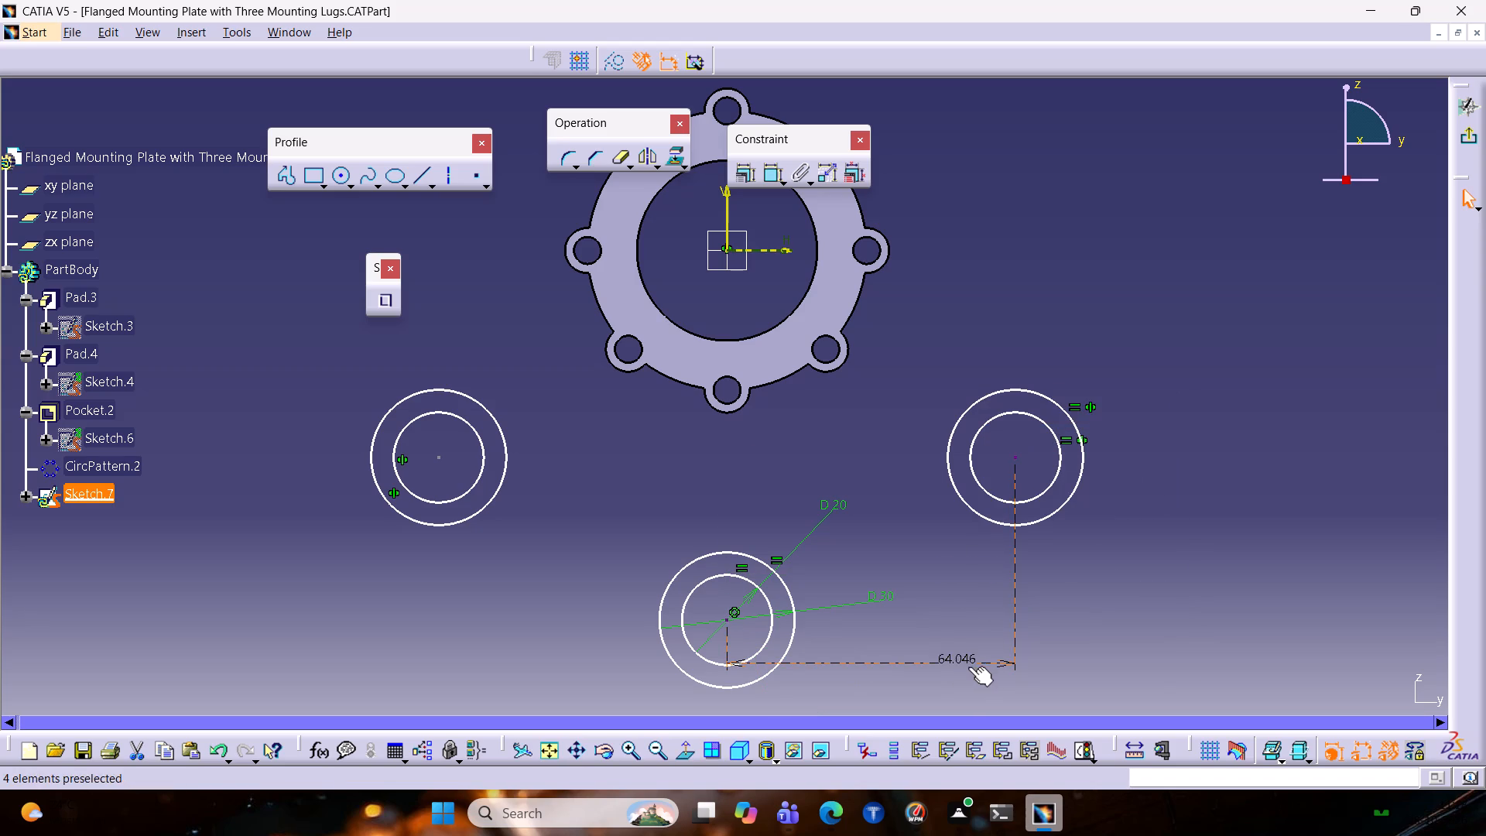
double_click(960, 661)
text(65)
key(Return)
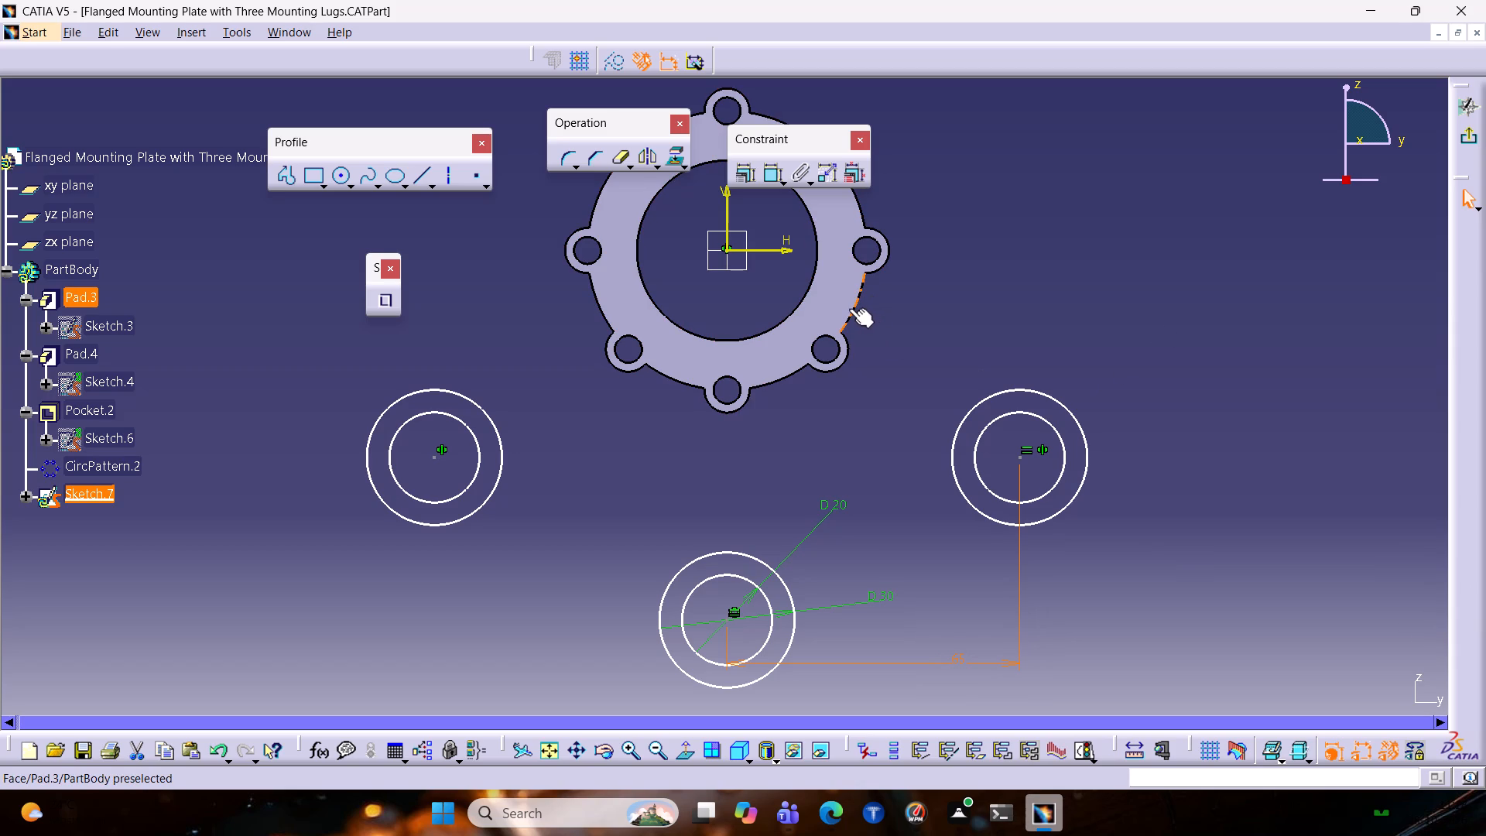
click(846, 309)
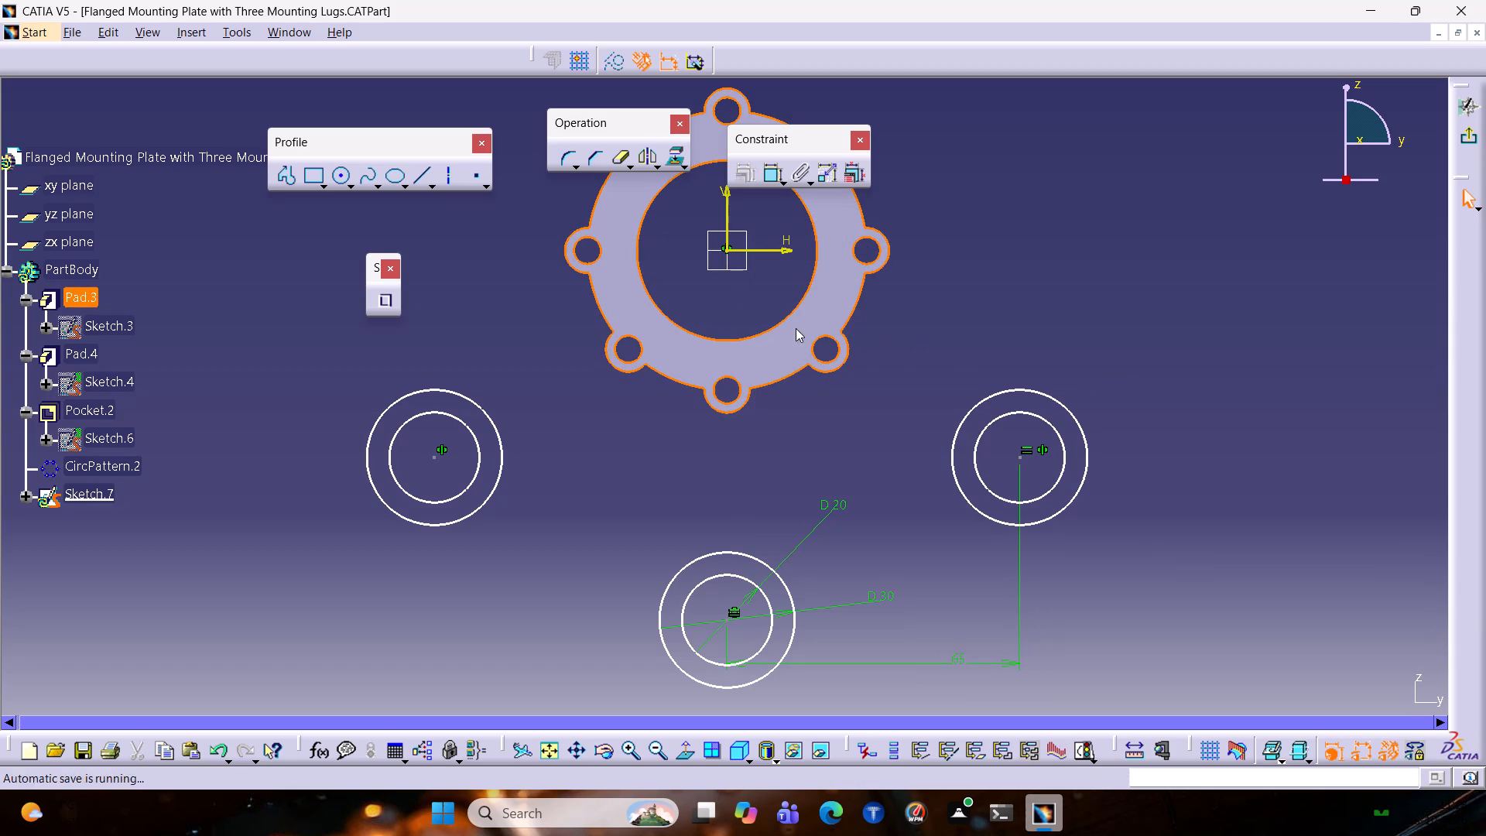
click(946, 324)
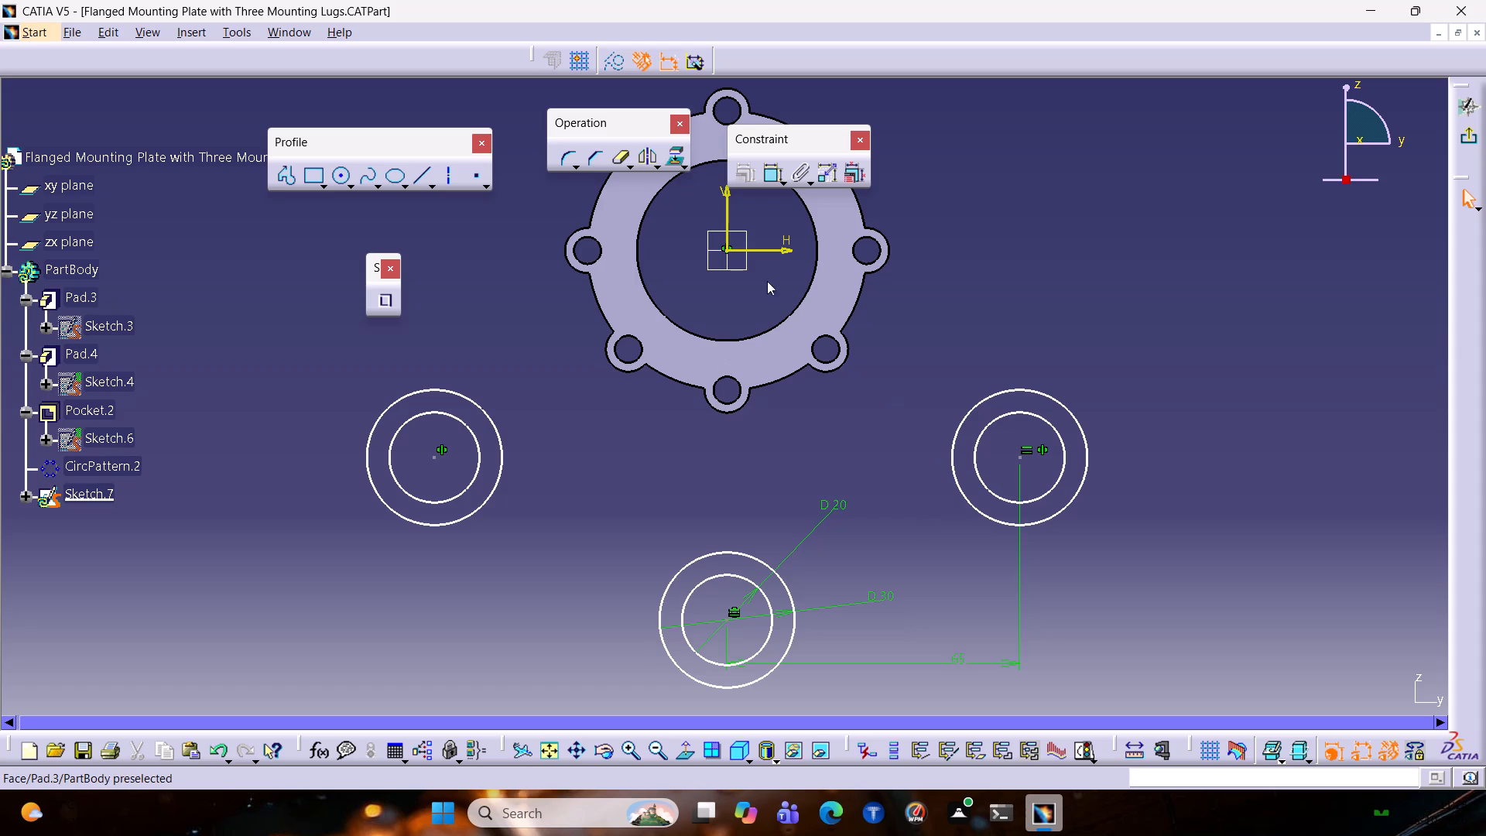
Dimension the vertical distance between the sketch origin and the right-hand circle pair's centre and set it to 65 mm.
click(764, 166)
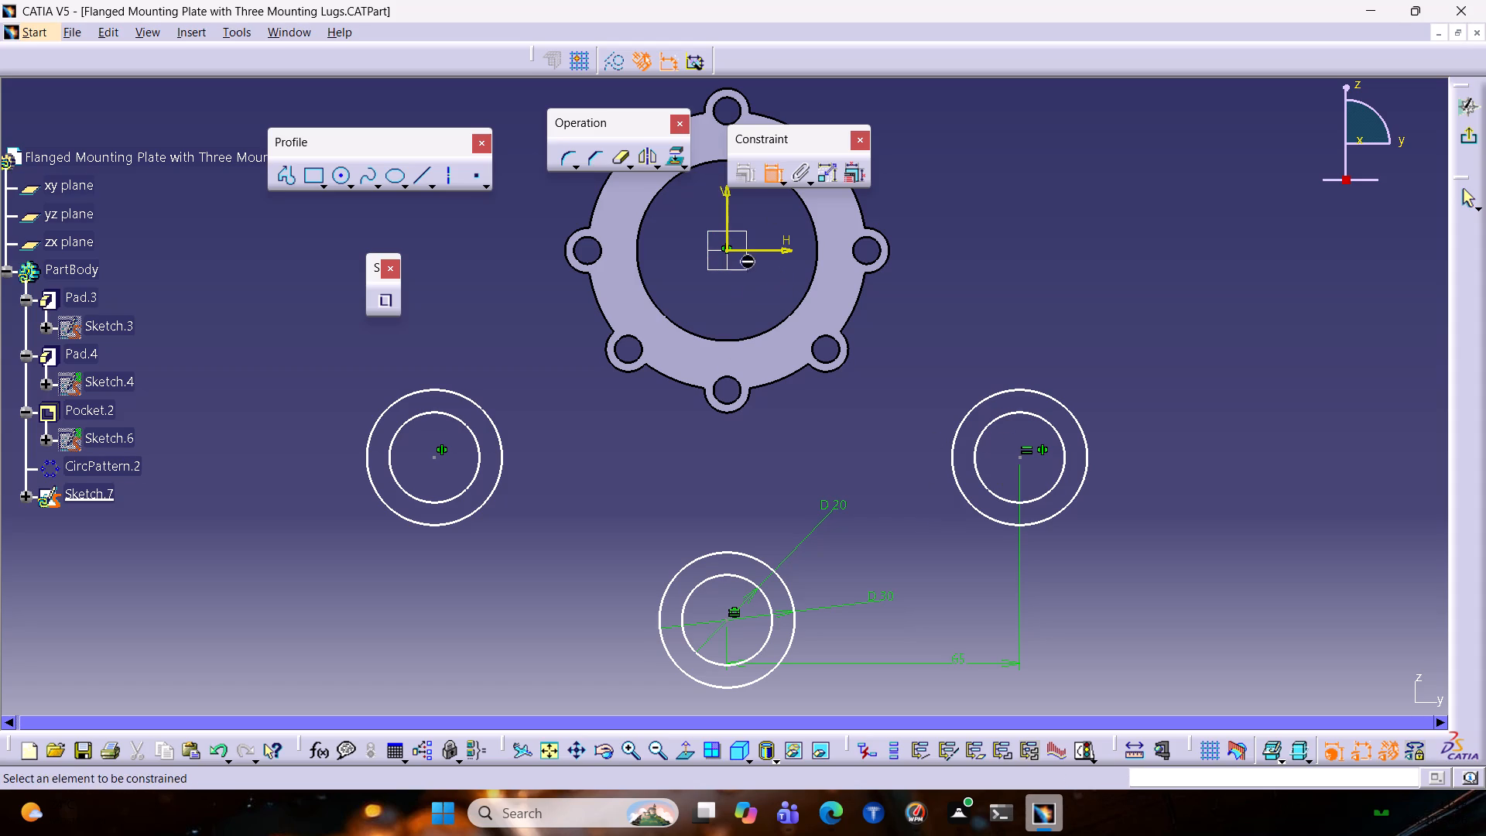
click(724, 250)
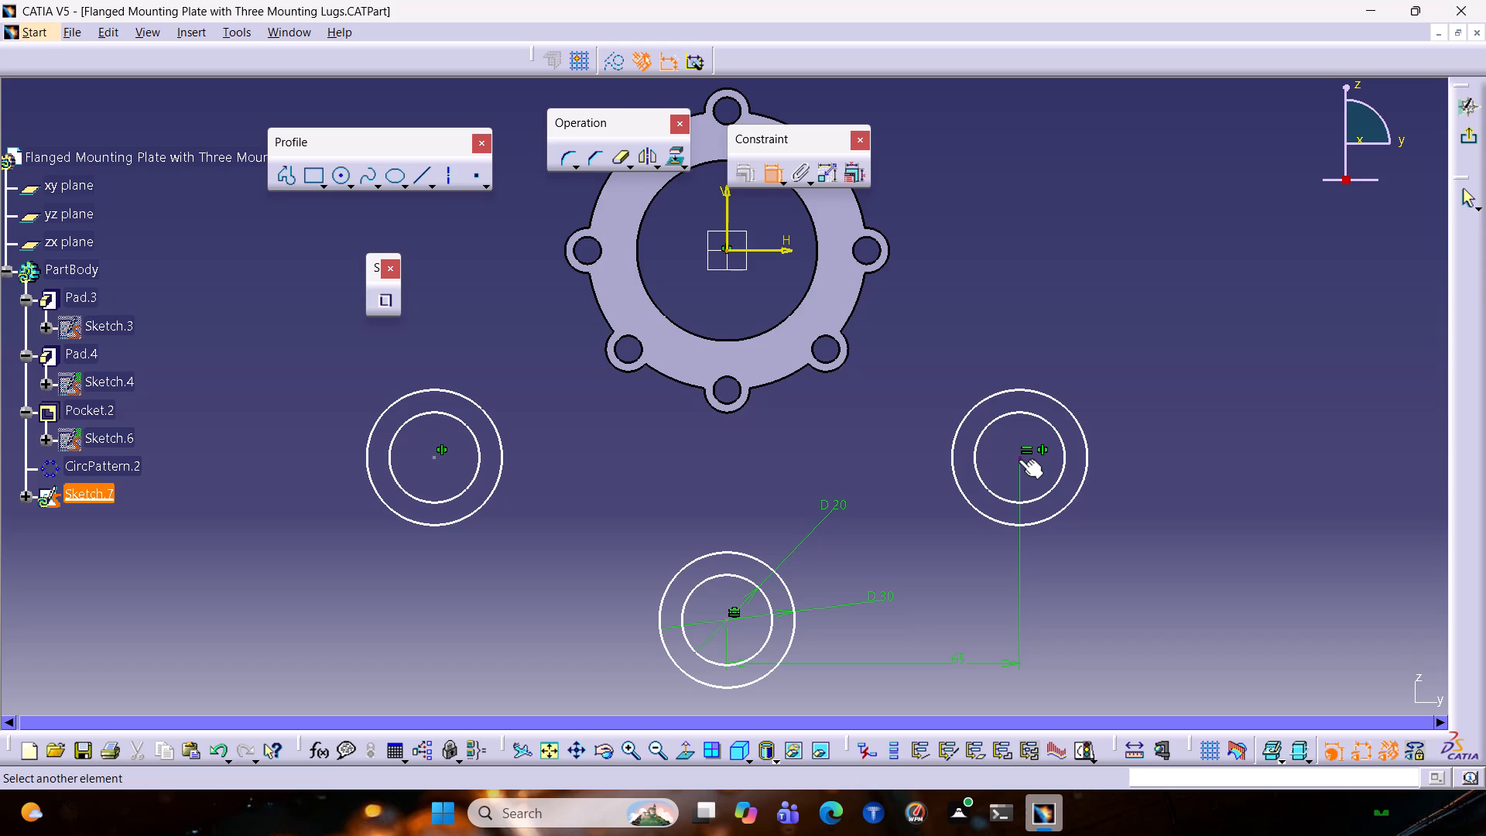
click(1019, 458)
right_click(1070, 301)
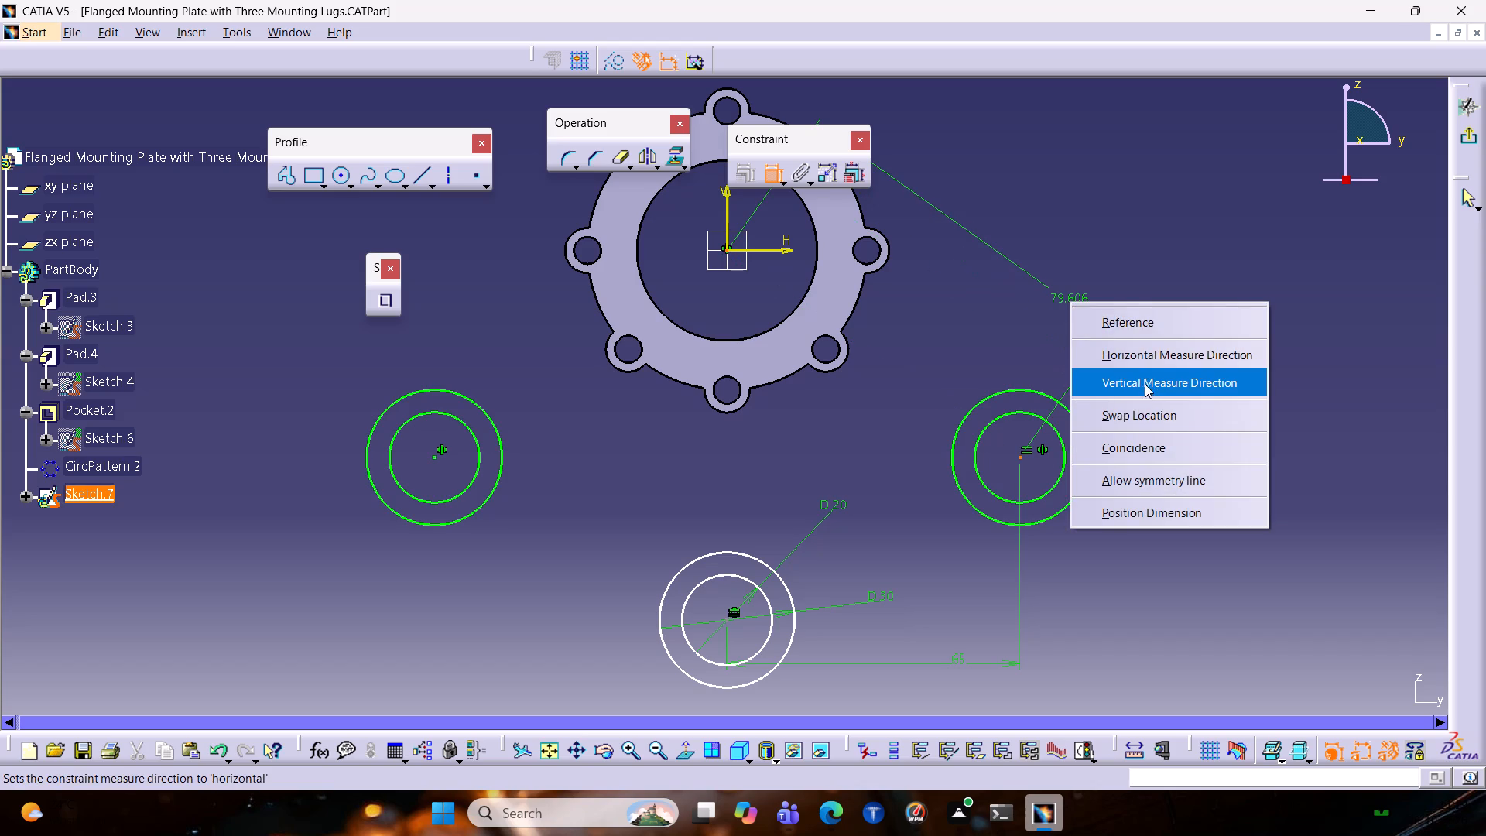
click(1145, 358)
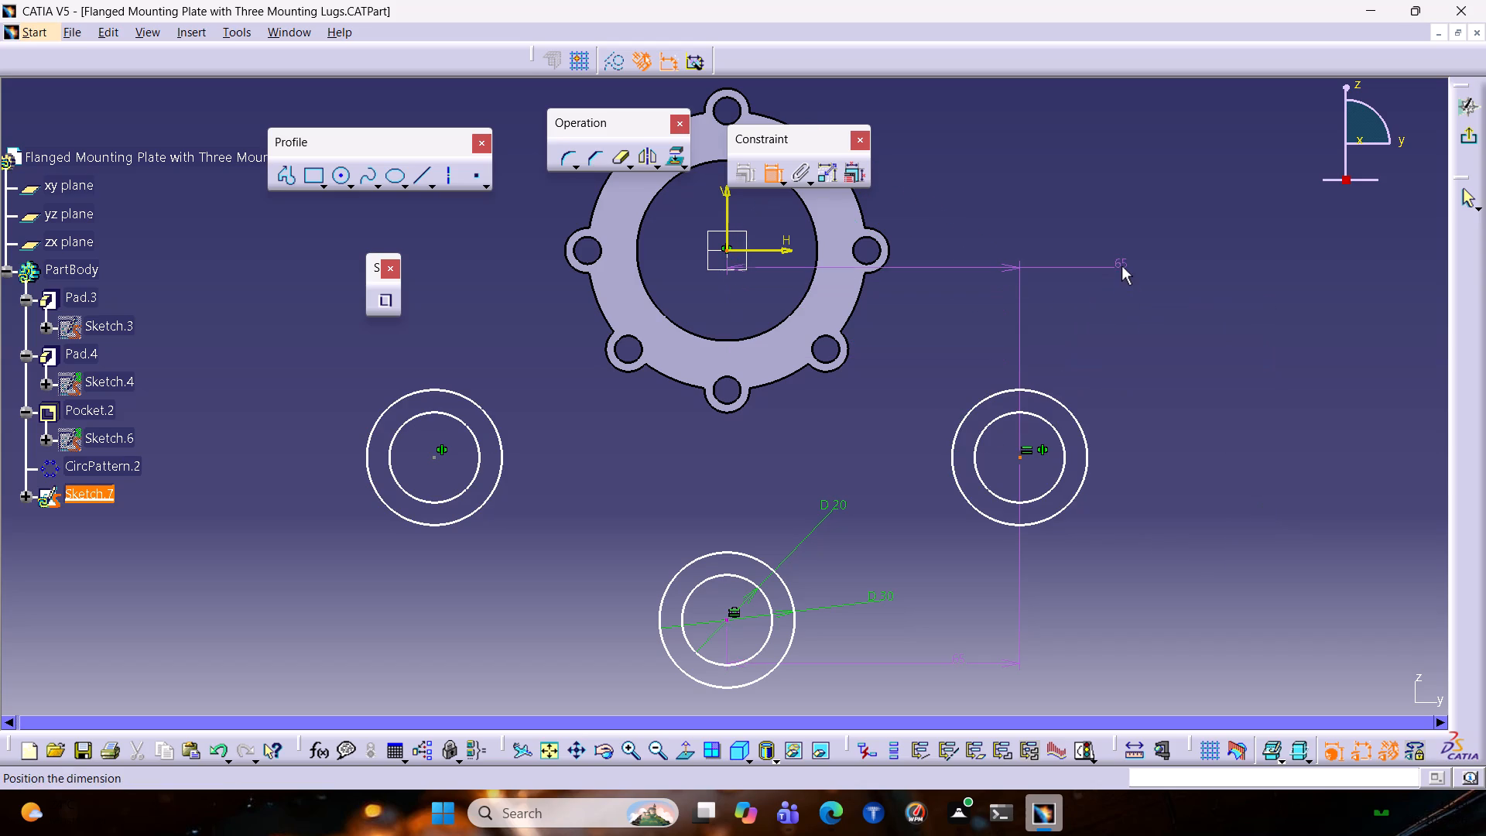
right_click(1120, 269)
click(1177, 355)
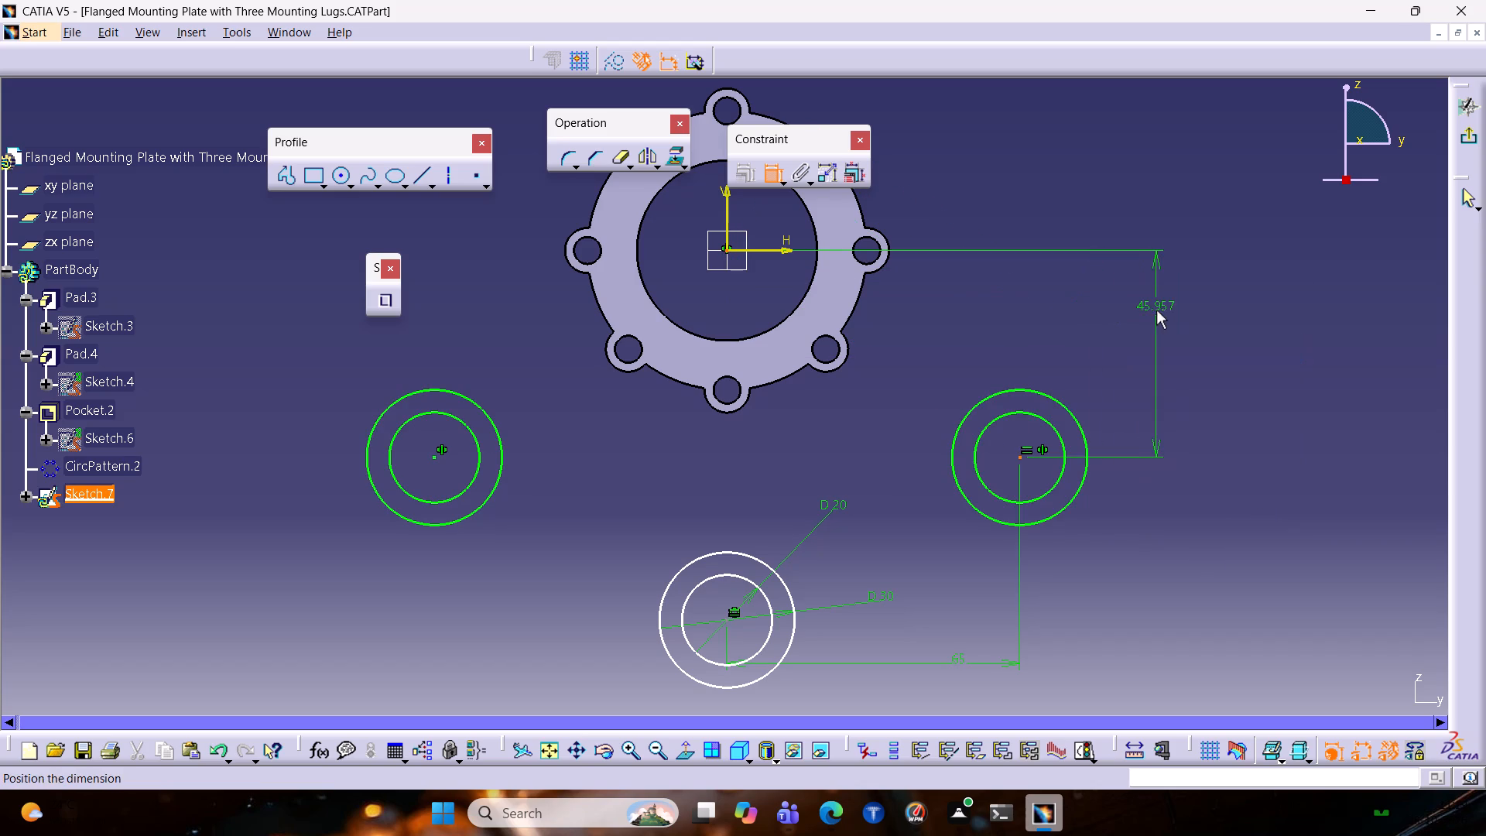
click(1162, 312)
click(1163, 307)
click(1165, 311)
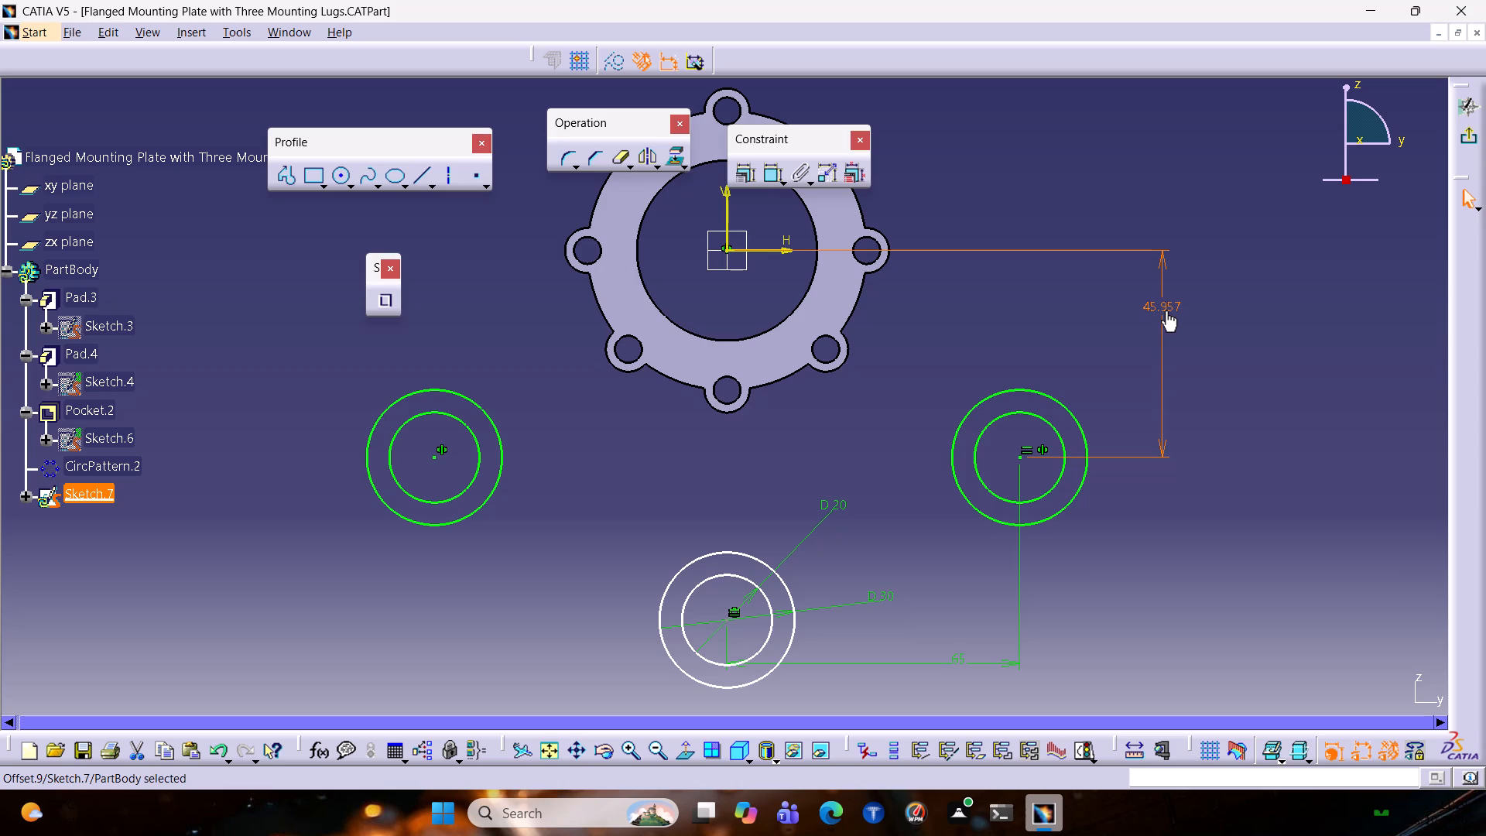
double_click(1165, 310)
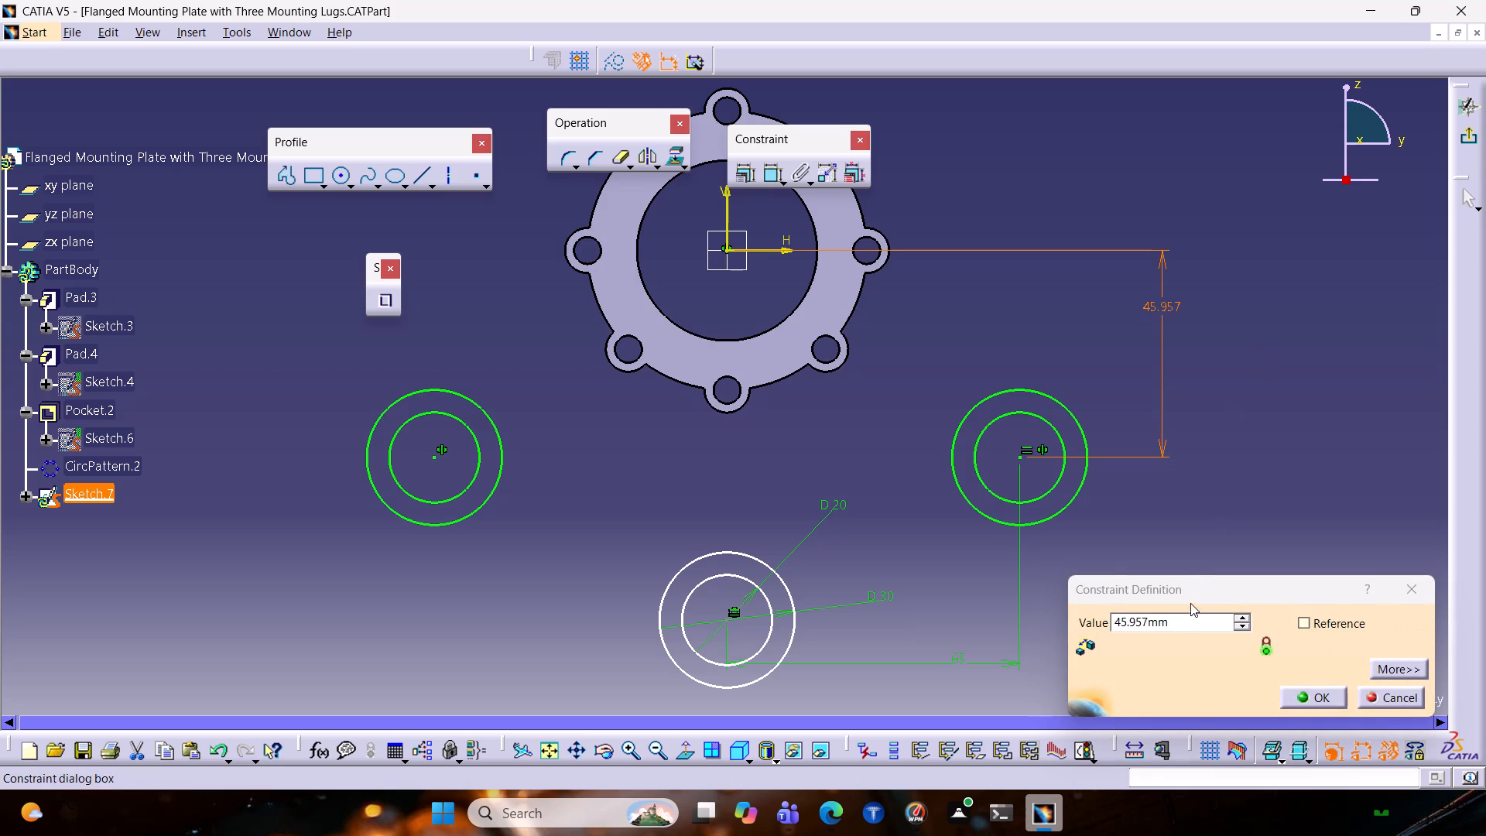
drag(1172, 618, 1105, 634)
text(65)
key(Return)
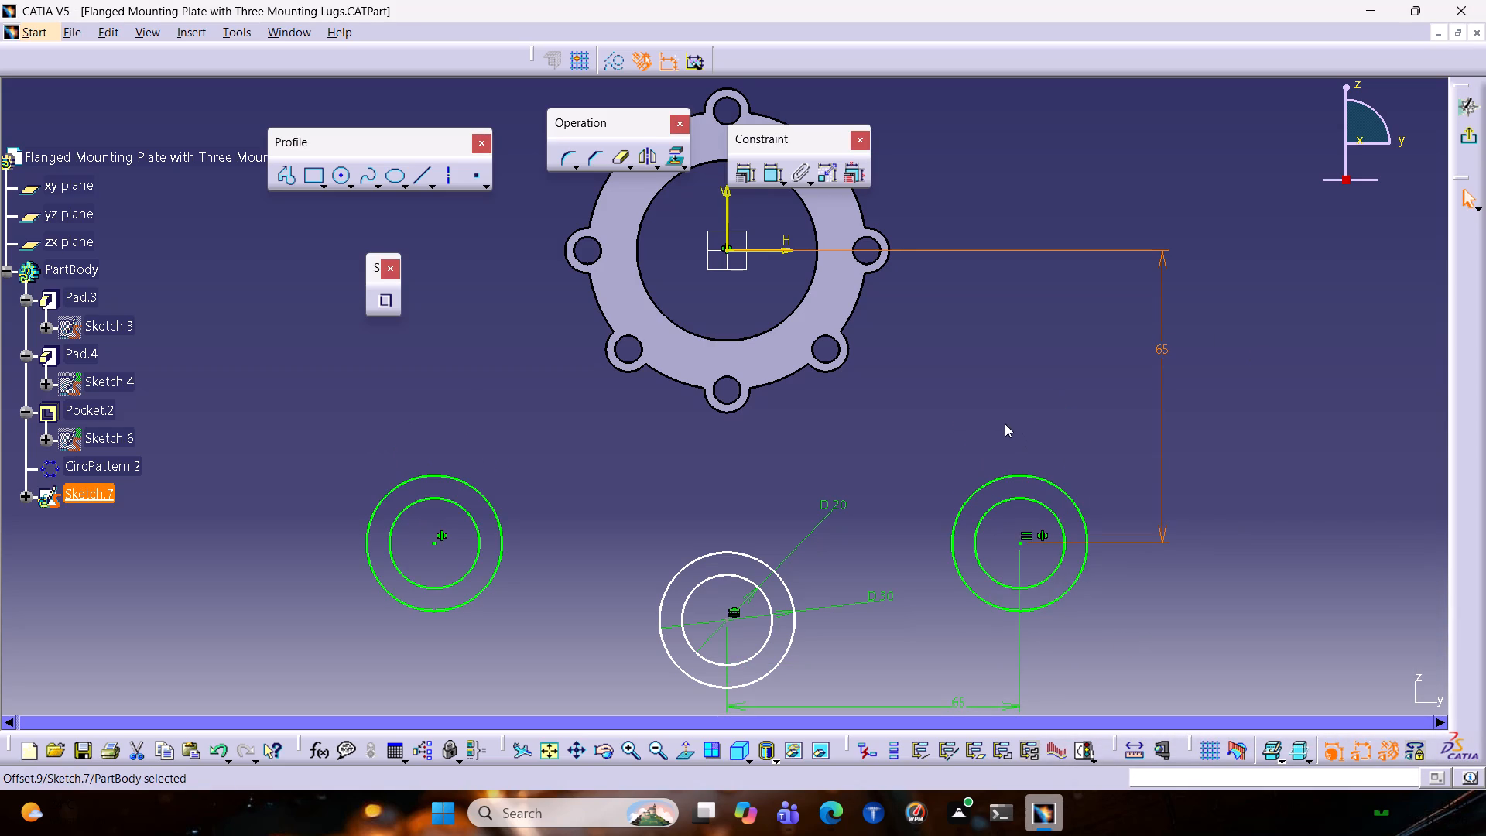
Dimension the vertical distance between the sketch origin and the bottom circle pair's centre, and exit the sketch.
ctrl+middle_drag(993, 386, 973, 456)
scroll(965, 449, down, 1)
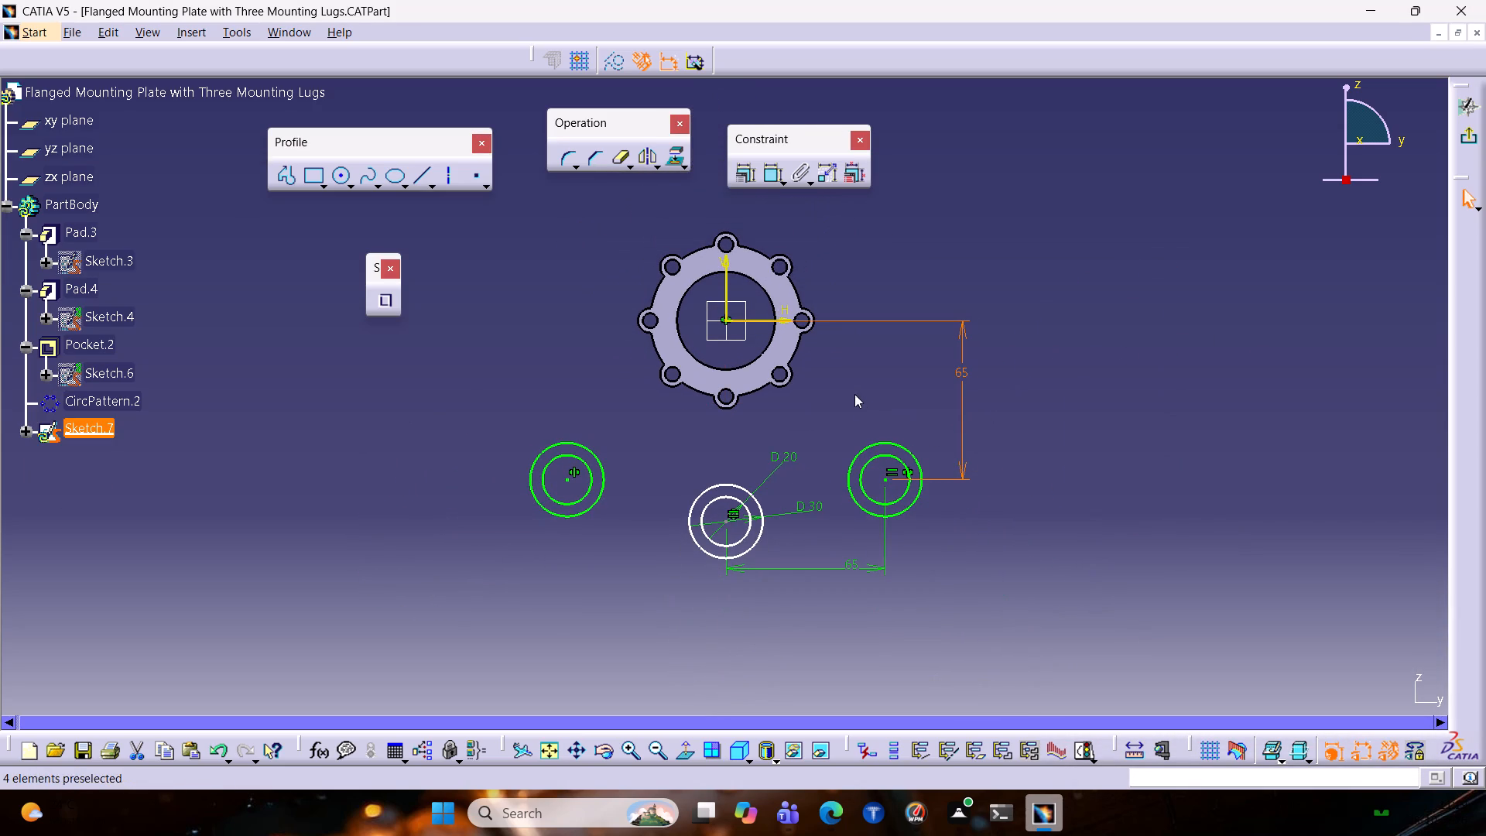
middle_drag(854, 393, 868, 397)
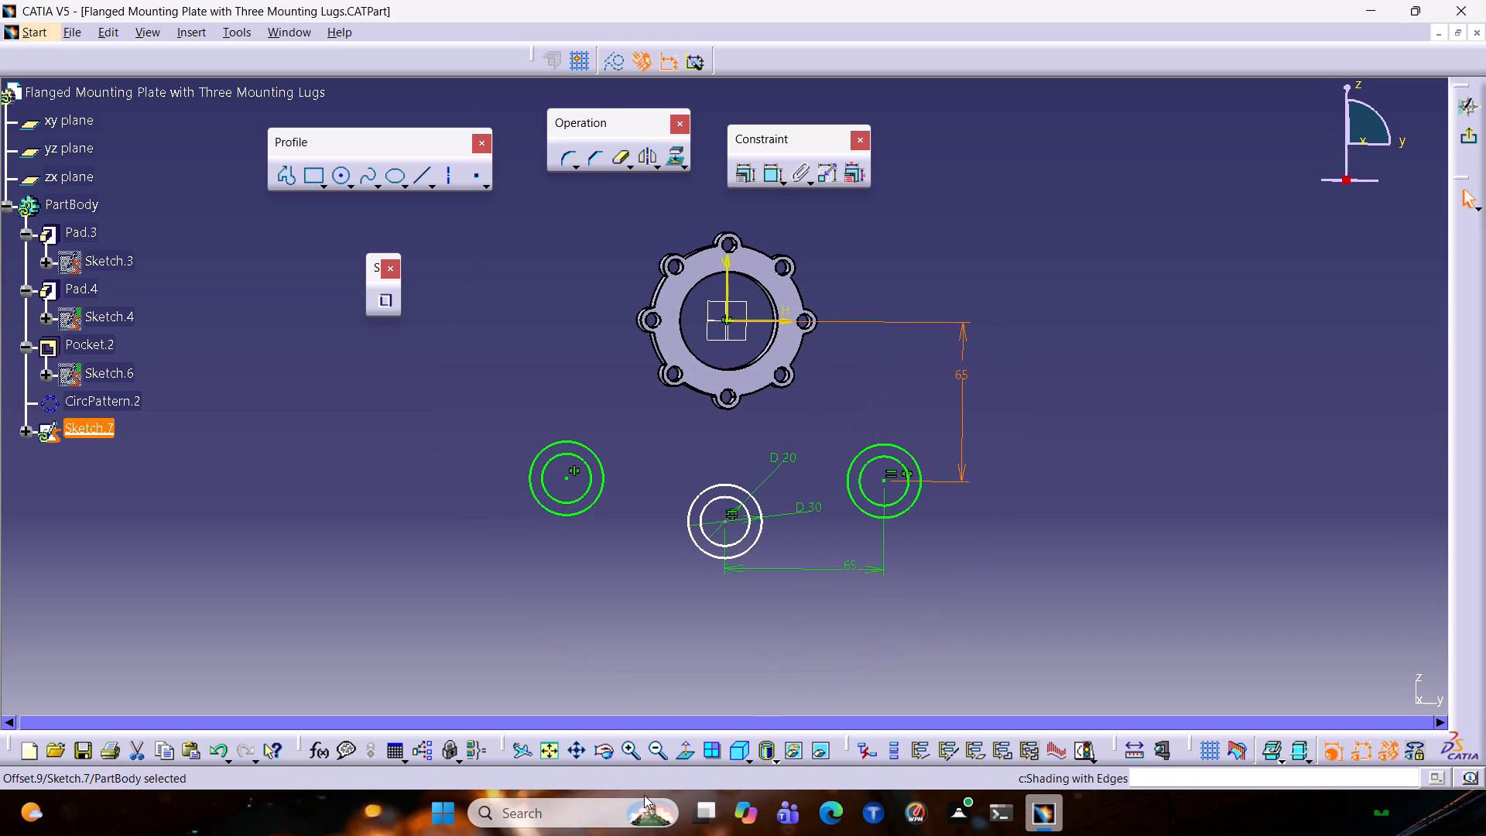
click(683, 749)
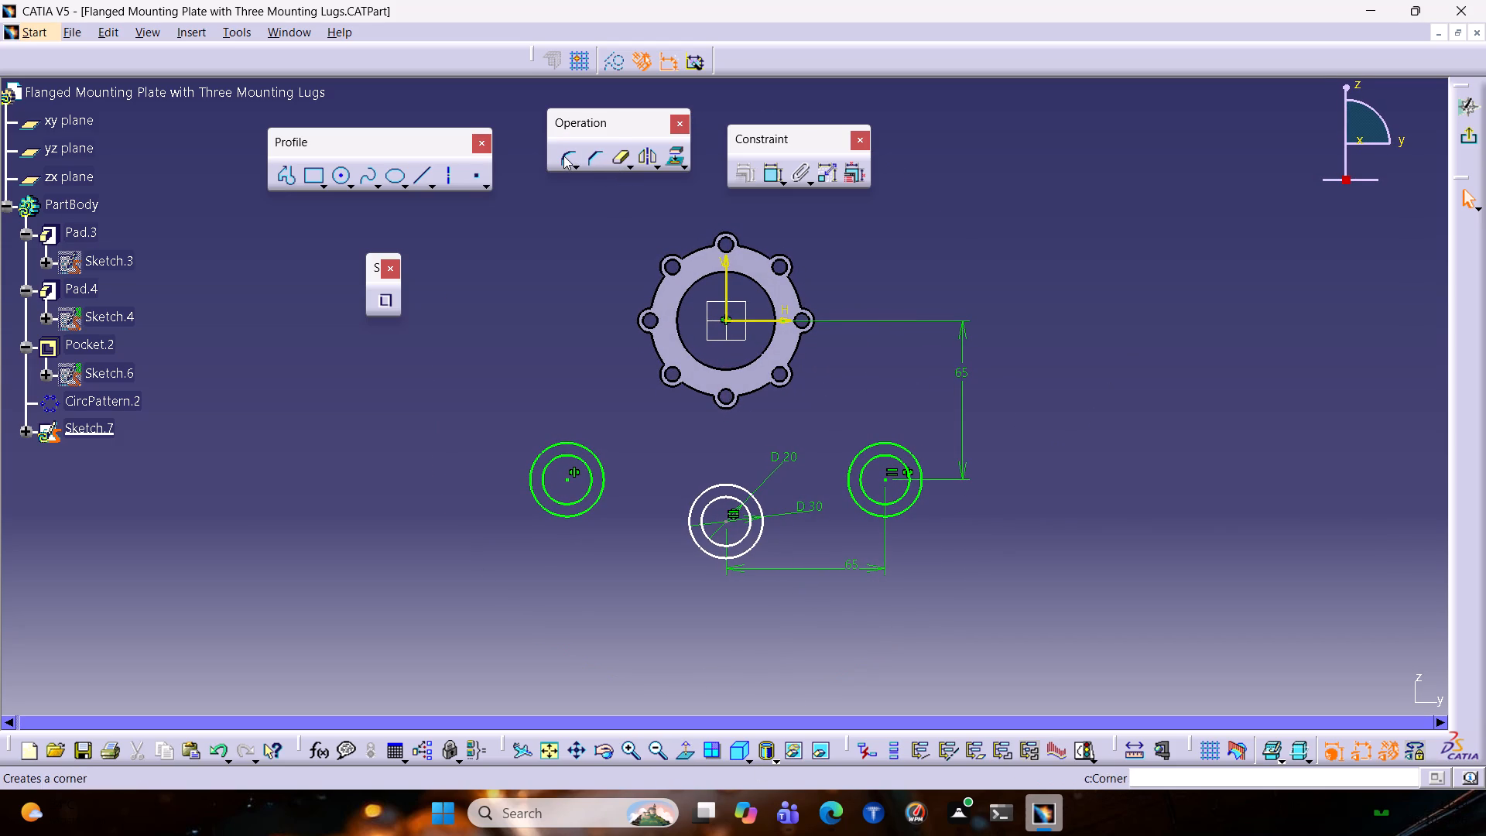
click(770, 174)
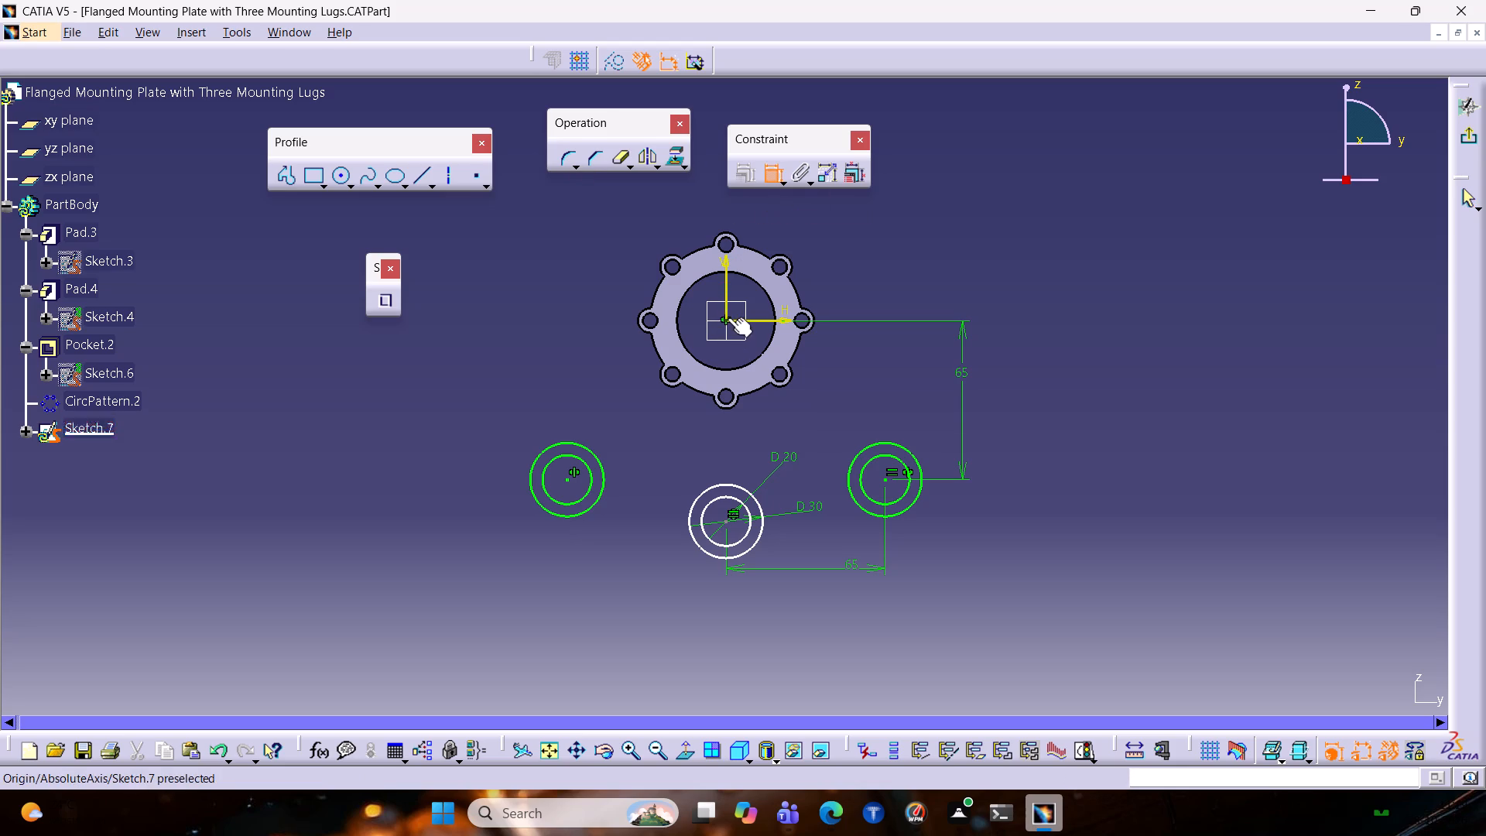
click(728, 316)
click(724, 519)
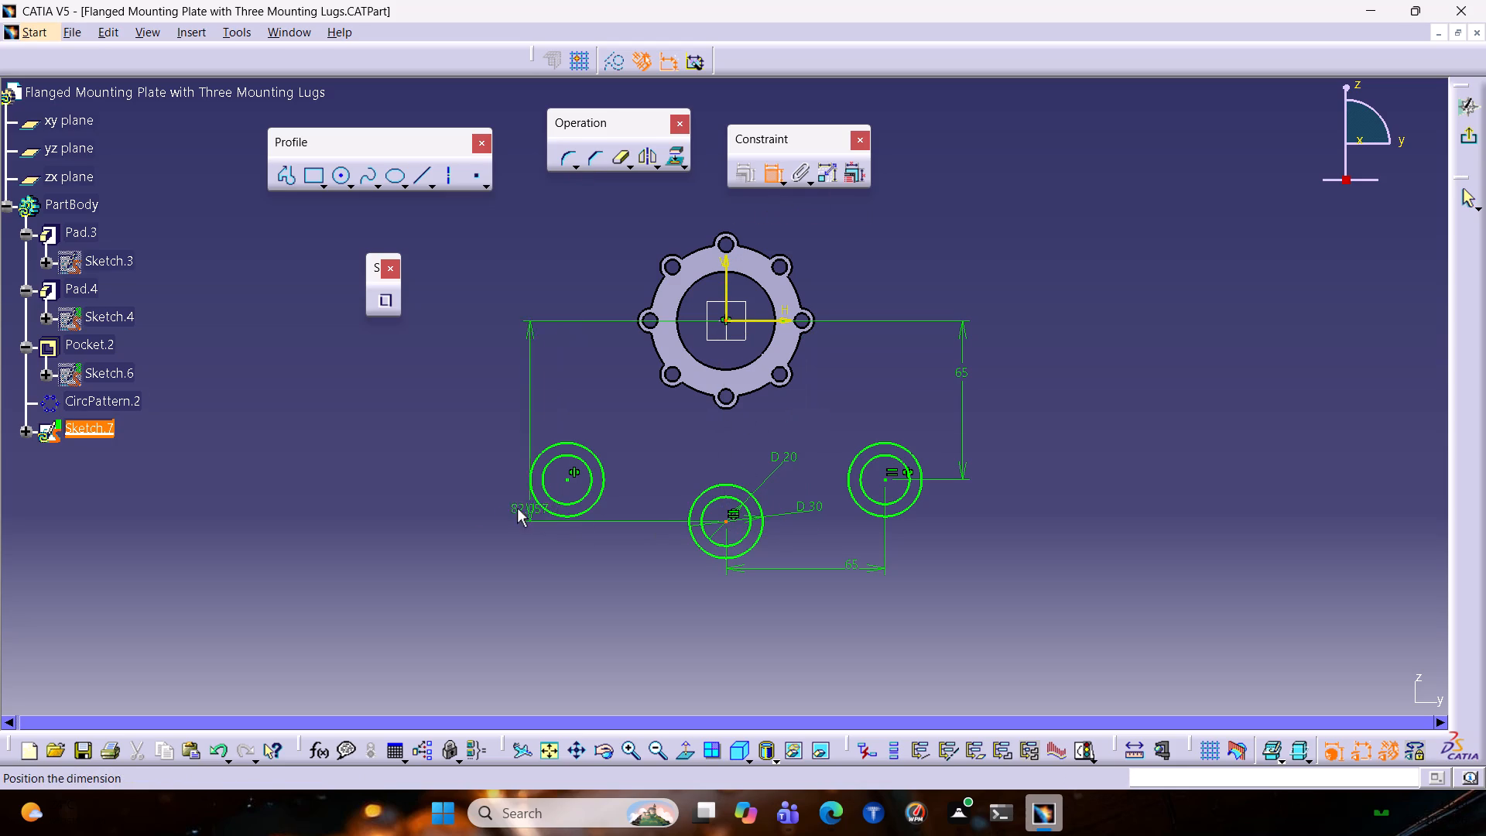
click(461, 500)
click(1467, 144)
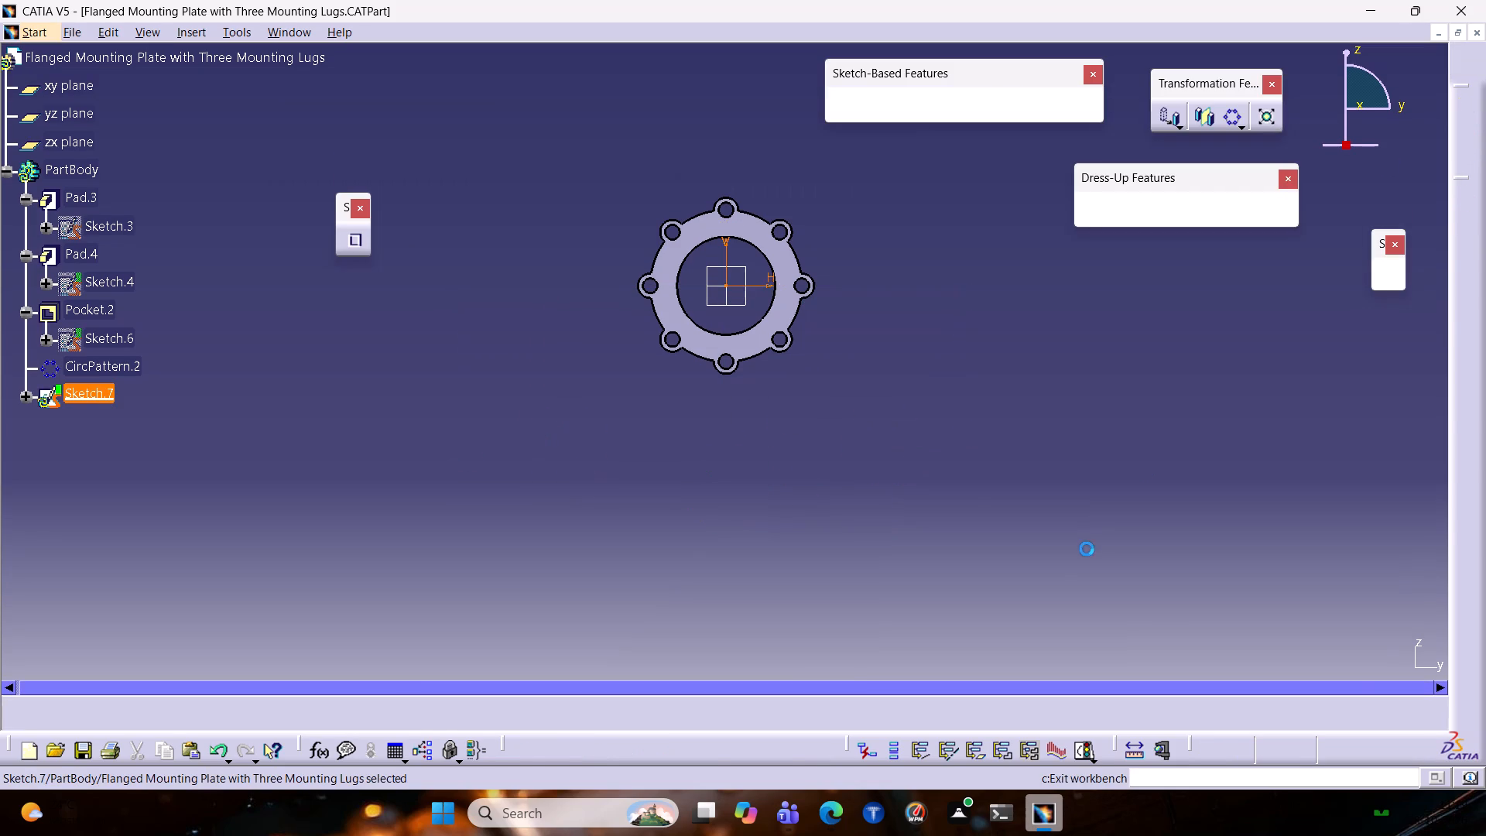
Pad the sketch of the three concentric circle pairs with a 16 mm length and mirrored extent.
click(846, 110)
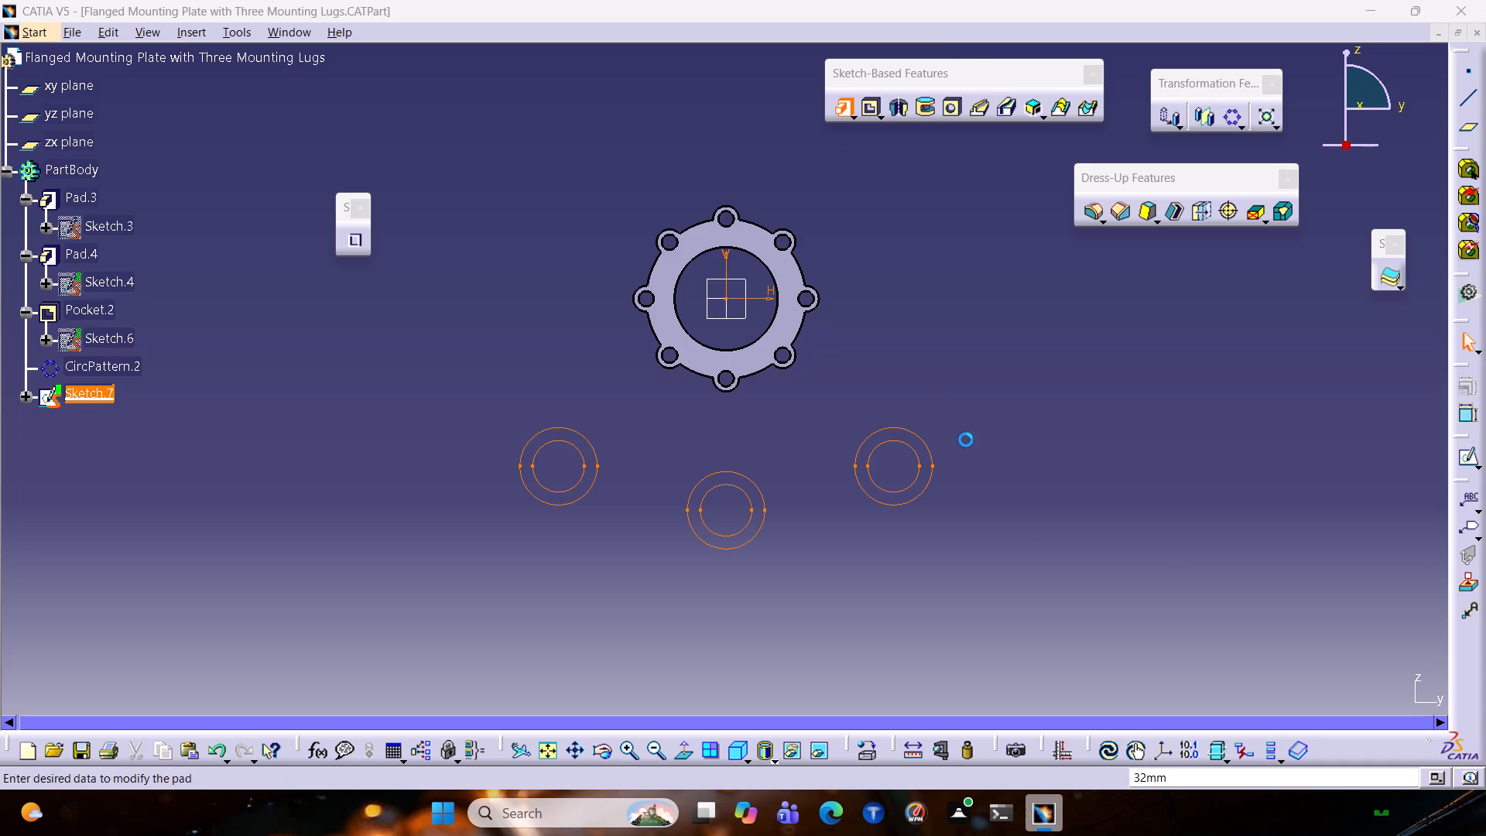
click(1329, 451)
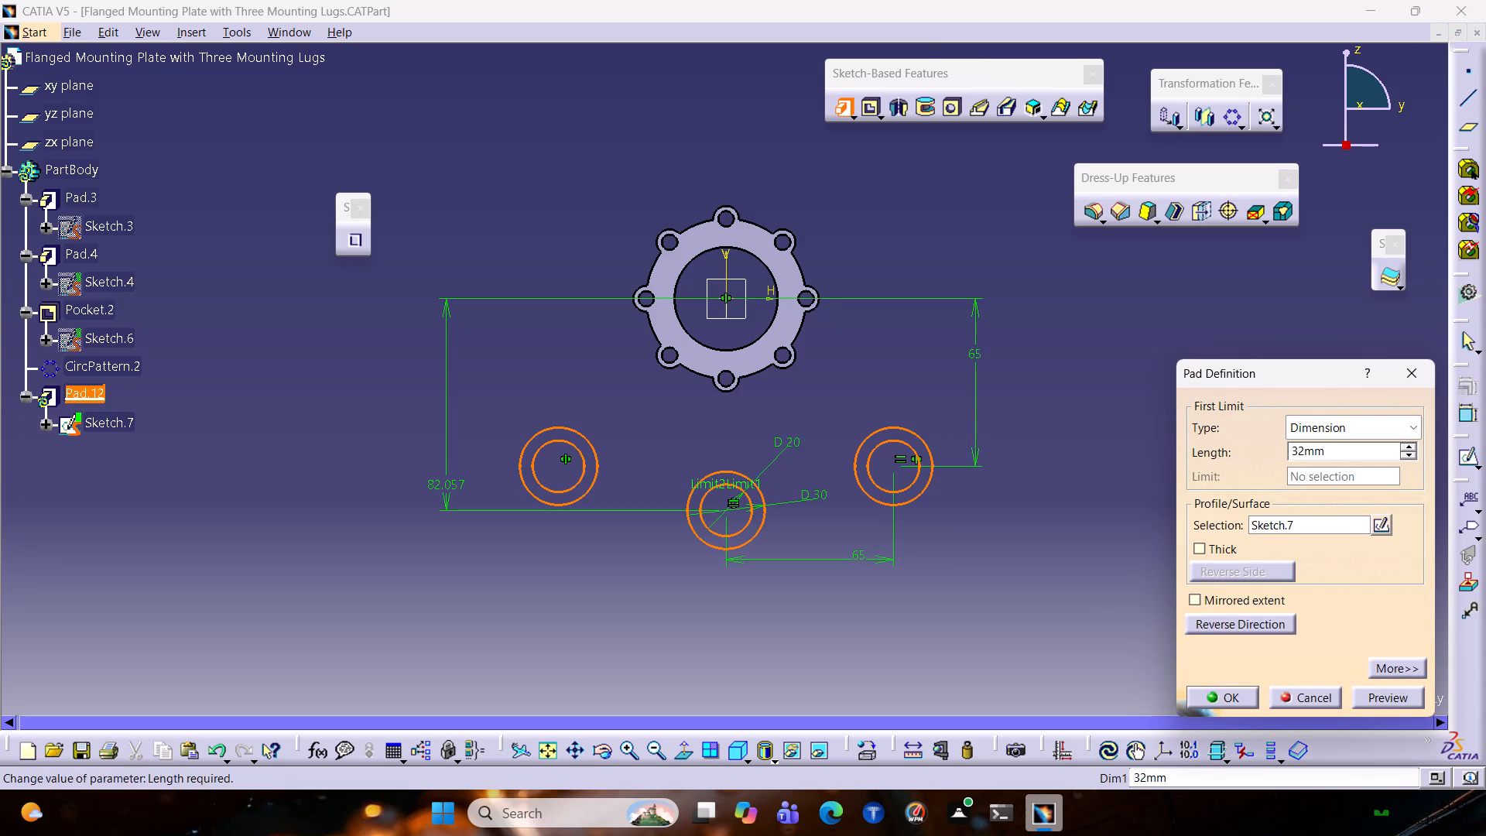
text(/2)
click(1200, 592)
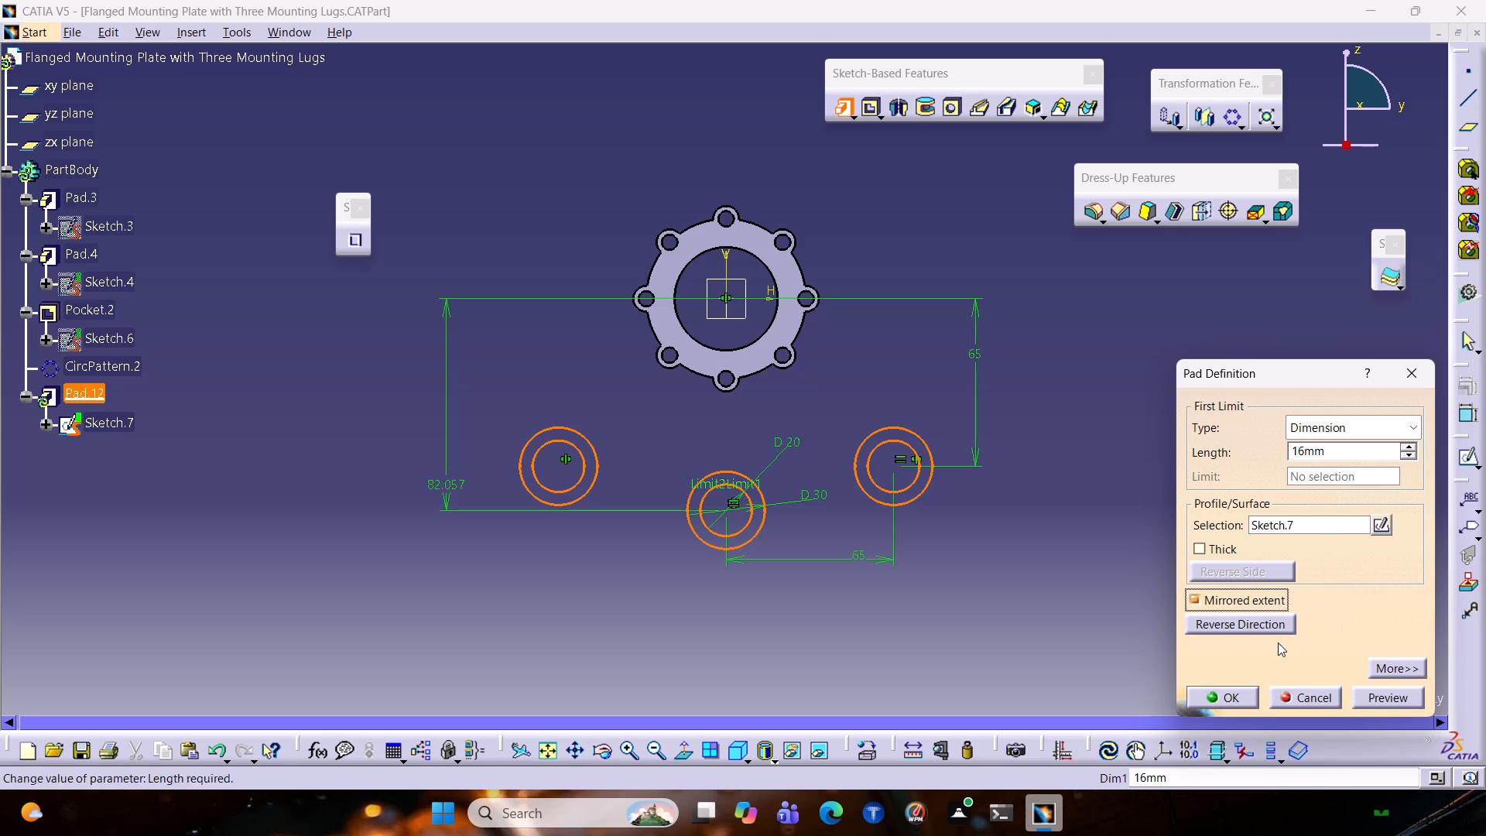
click(1372, 698)
scroll(1066, 529, up, 1)
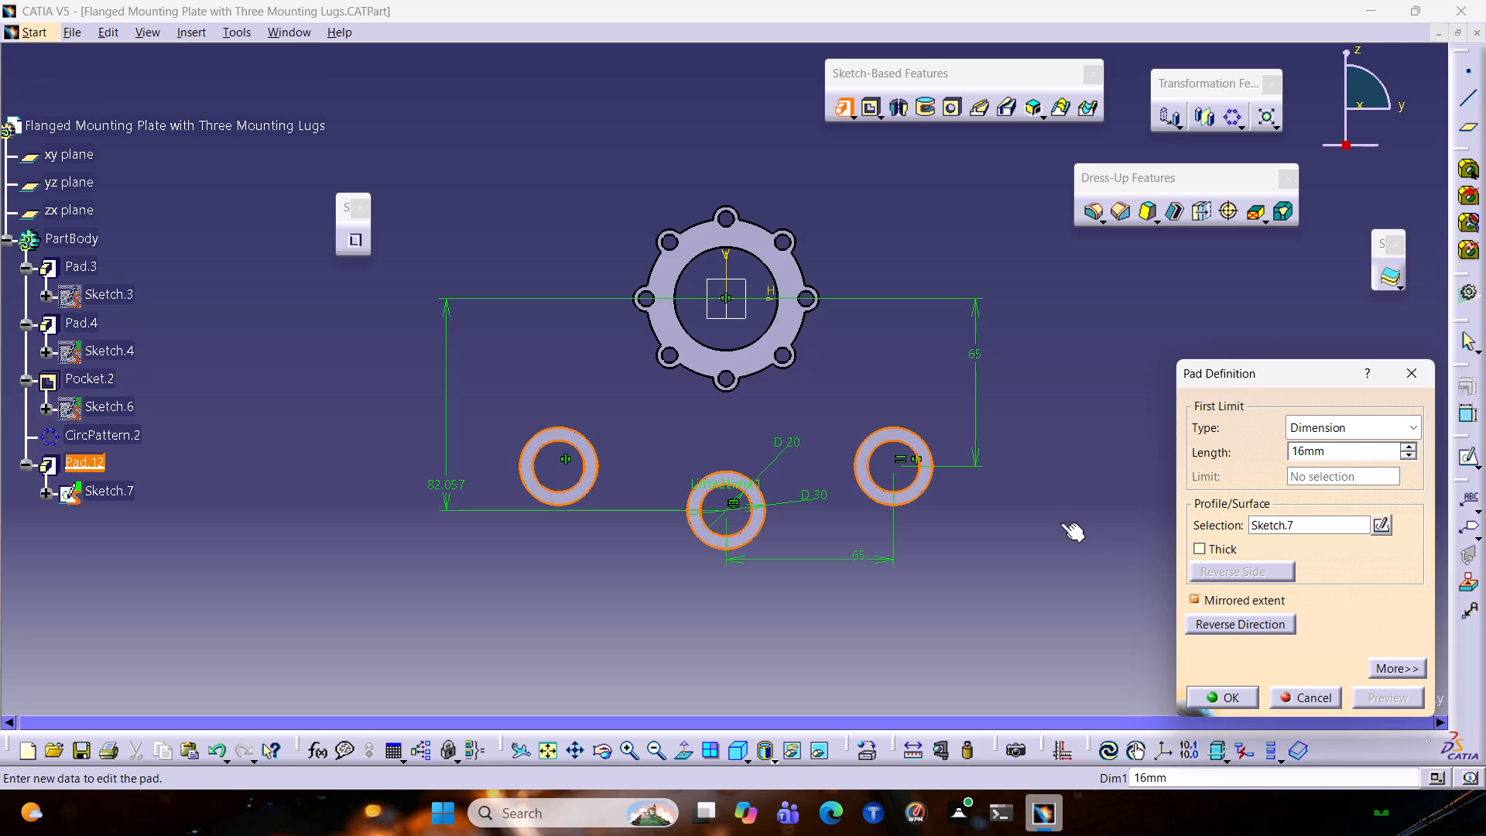
middle_drag(1043, 502, 1015, 509)
middle_drag(950, 529, 732, 537)
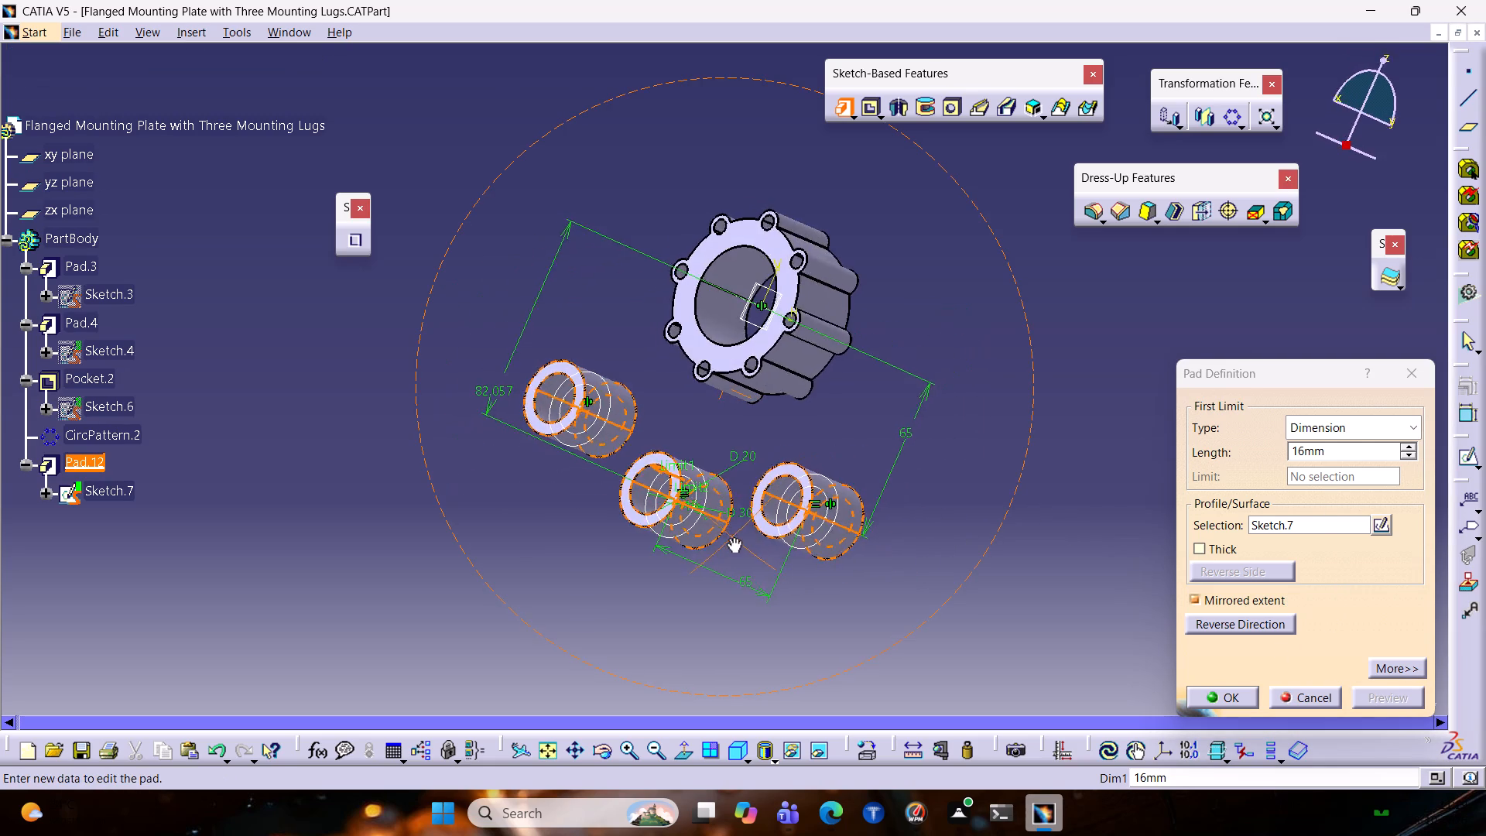
middle_drag(732, 537, 969, 518)
click(1210, 694)
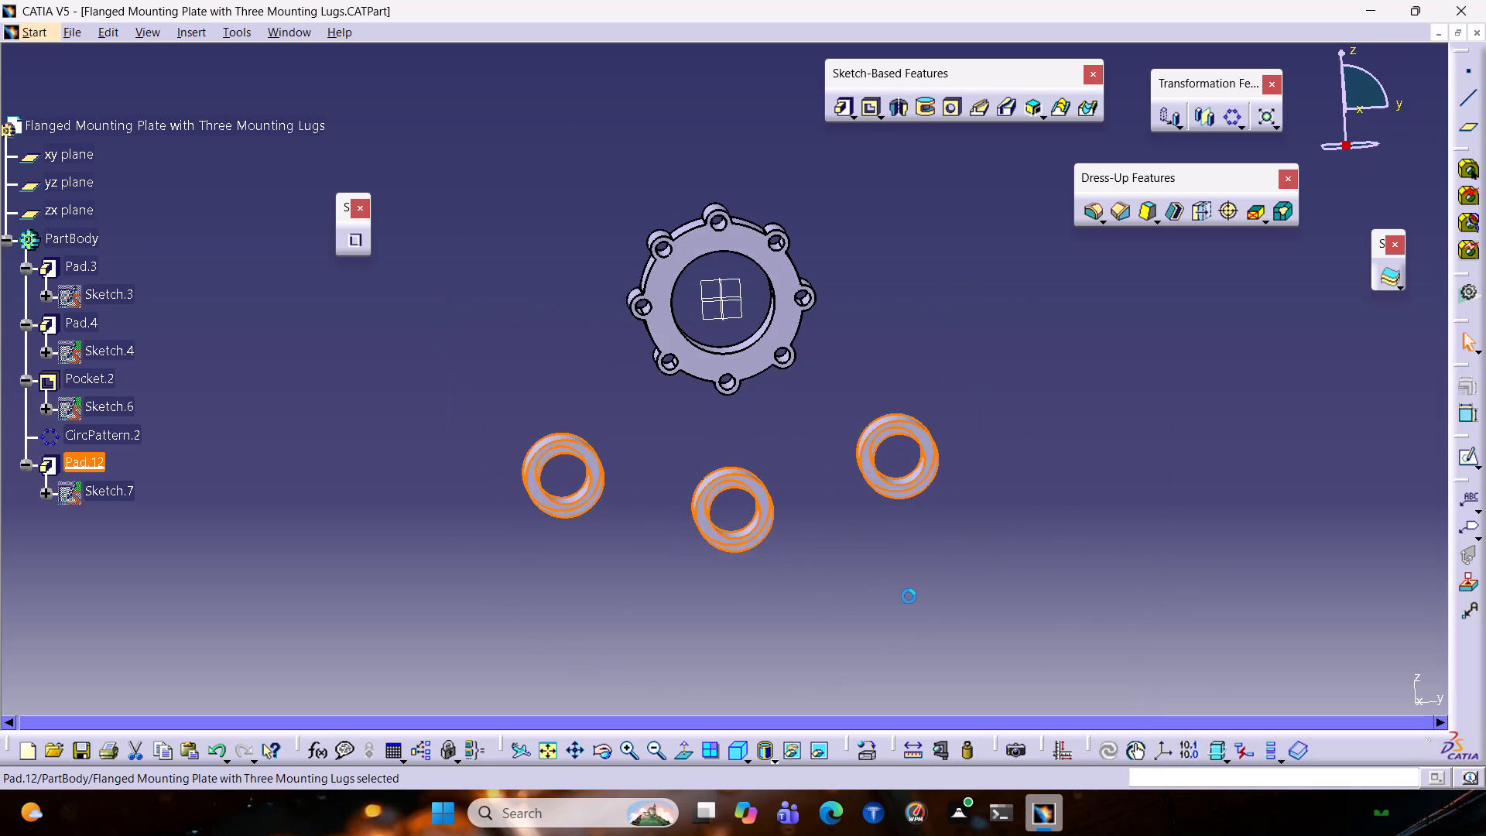
Start a sketch on the yz plane and project the ring's front face and the three lugs' outer circular edges onto it.
click(763, 495)
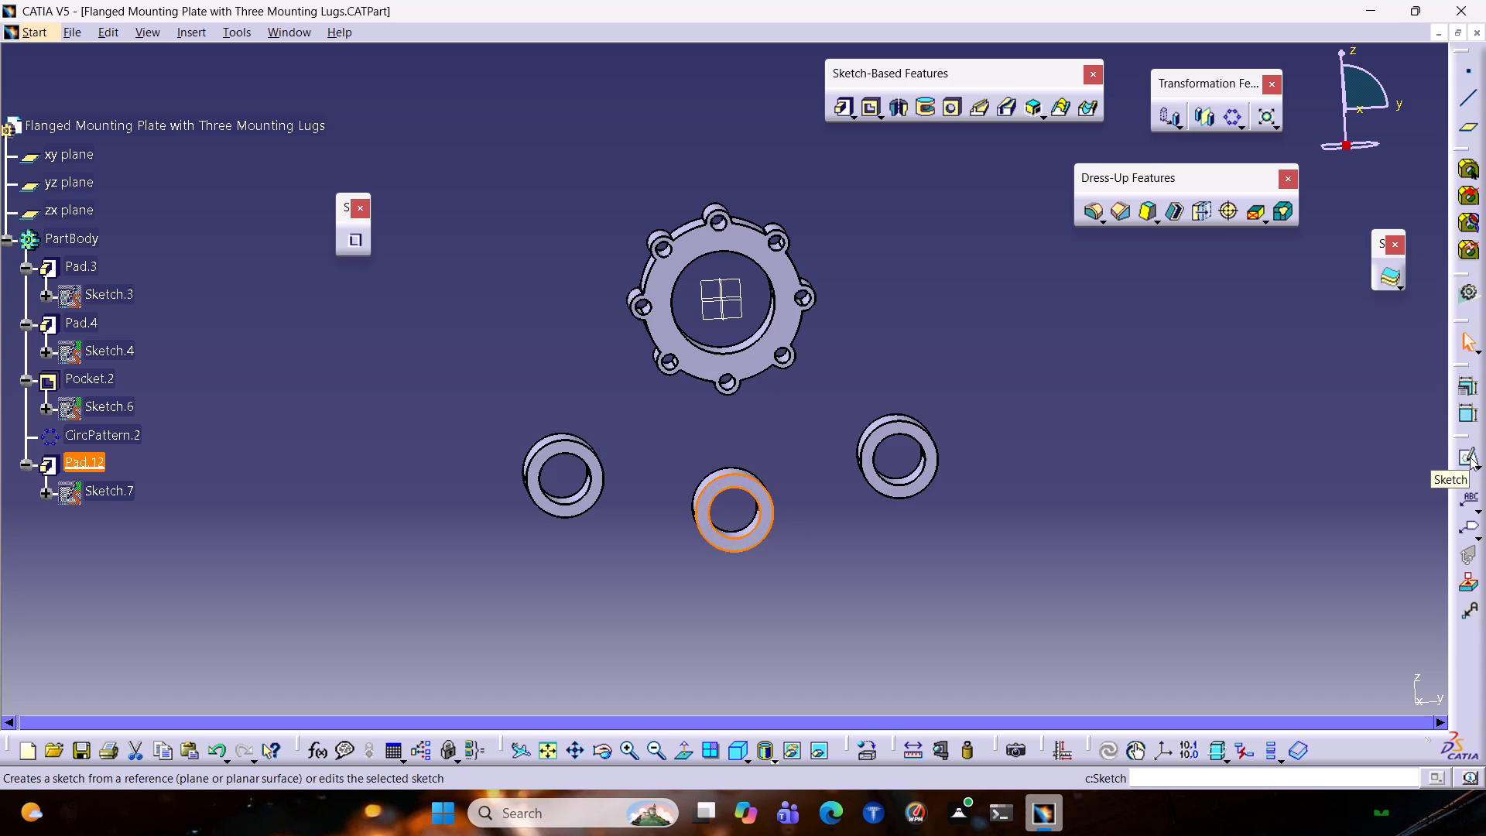
click(39, 178)
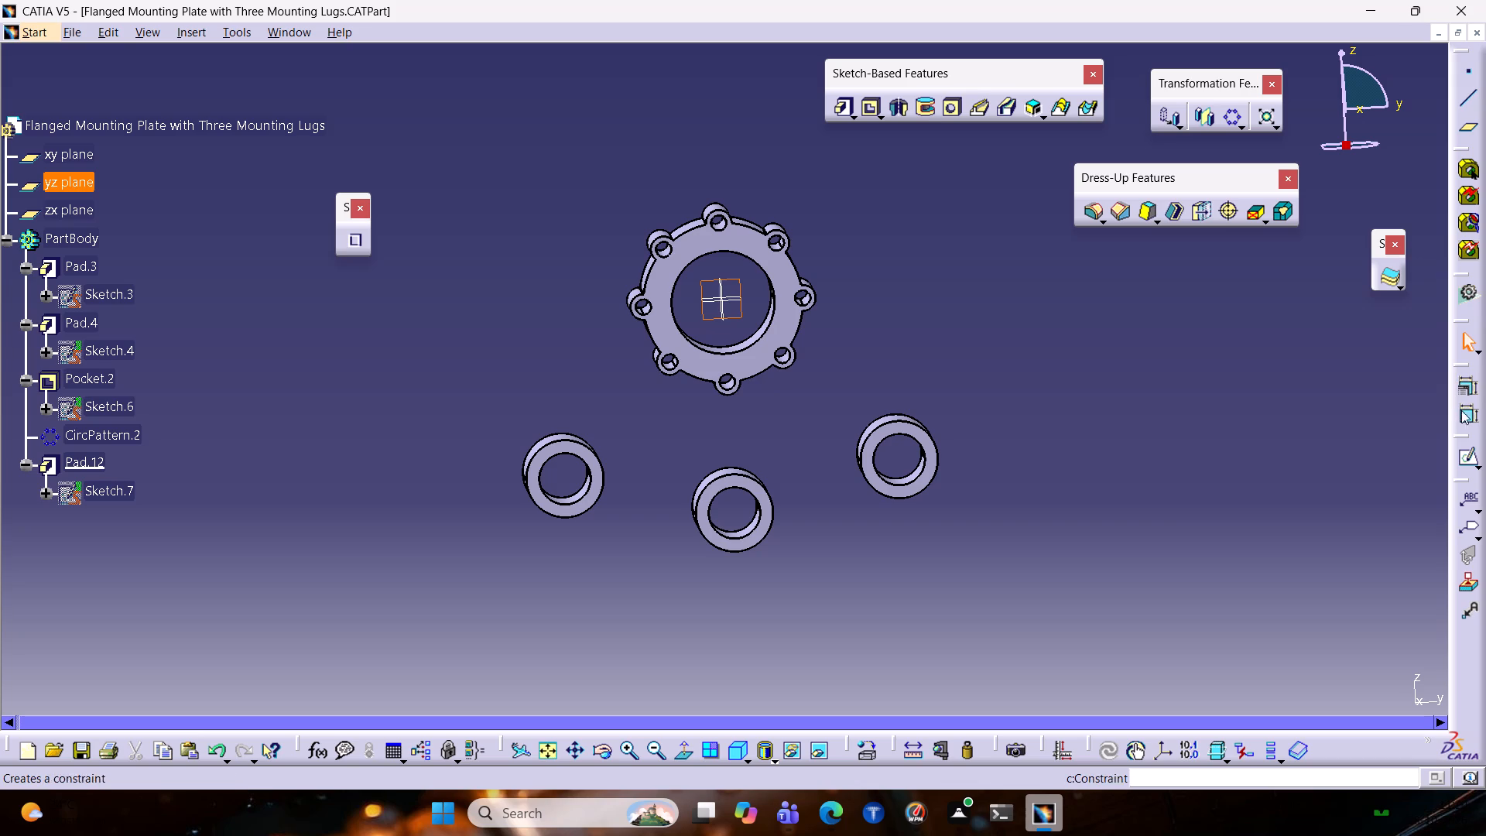
click(1467, 457)
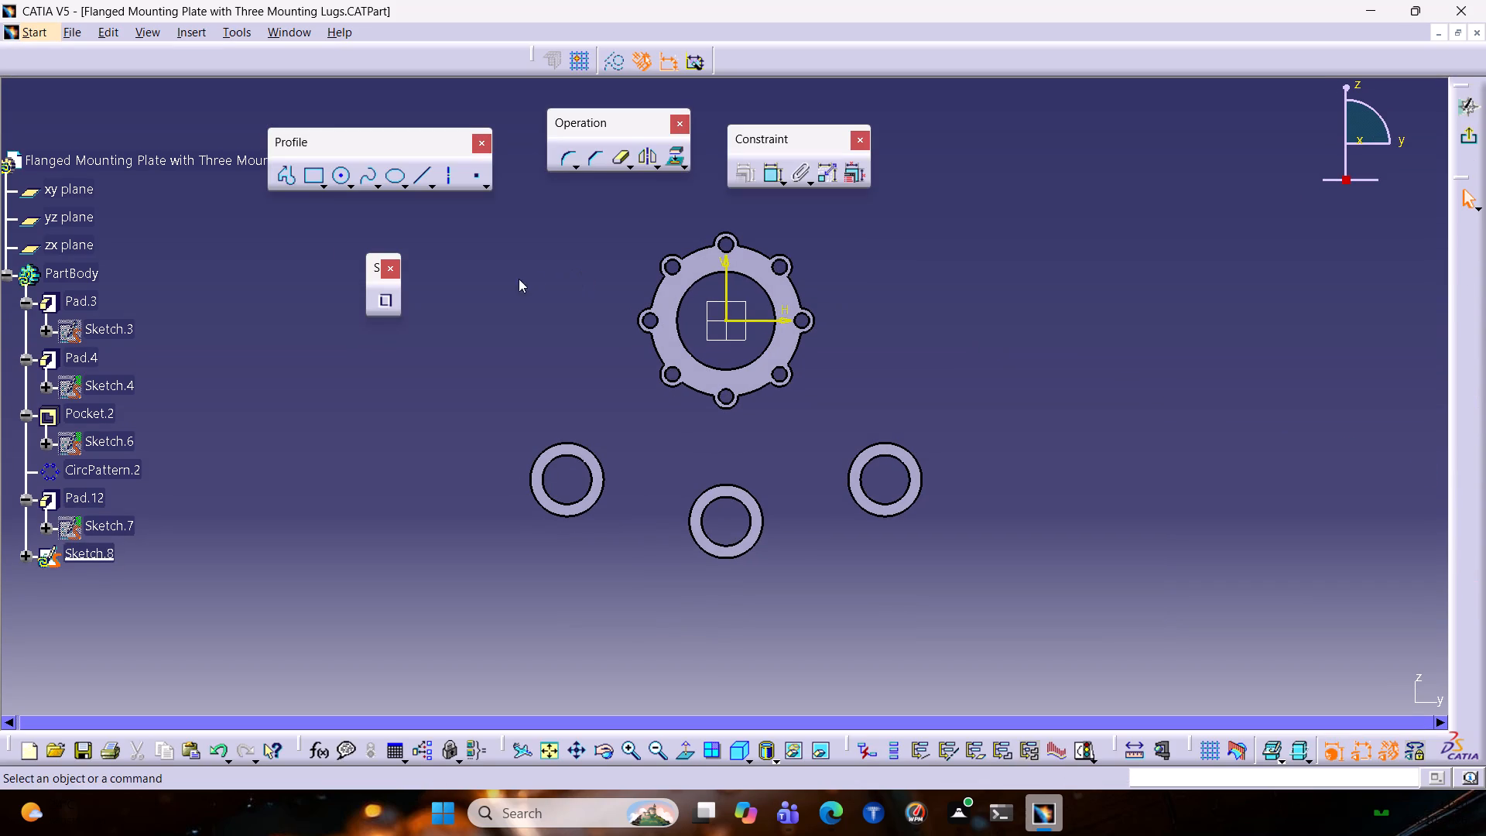
click(662, 350)
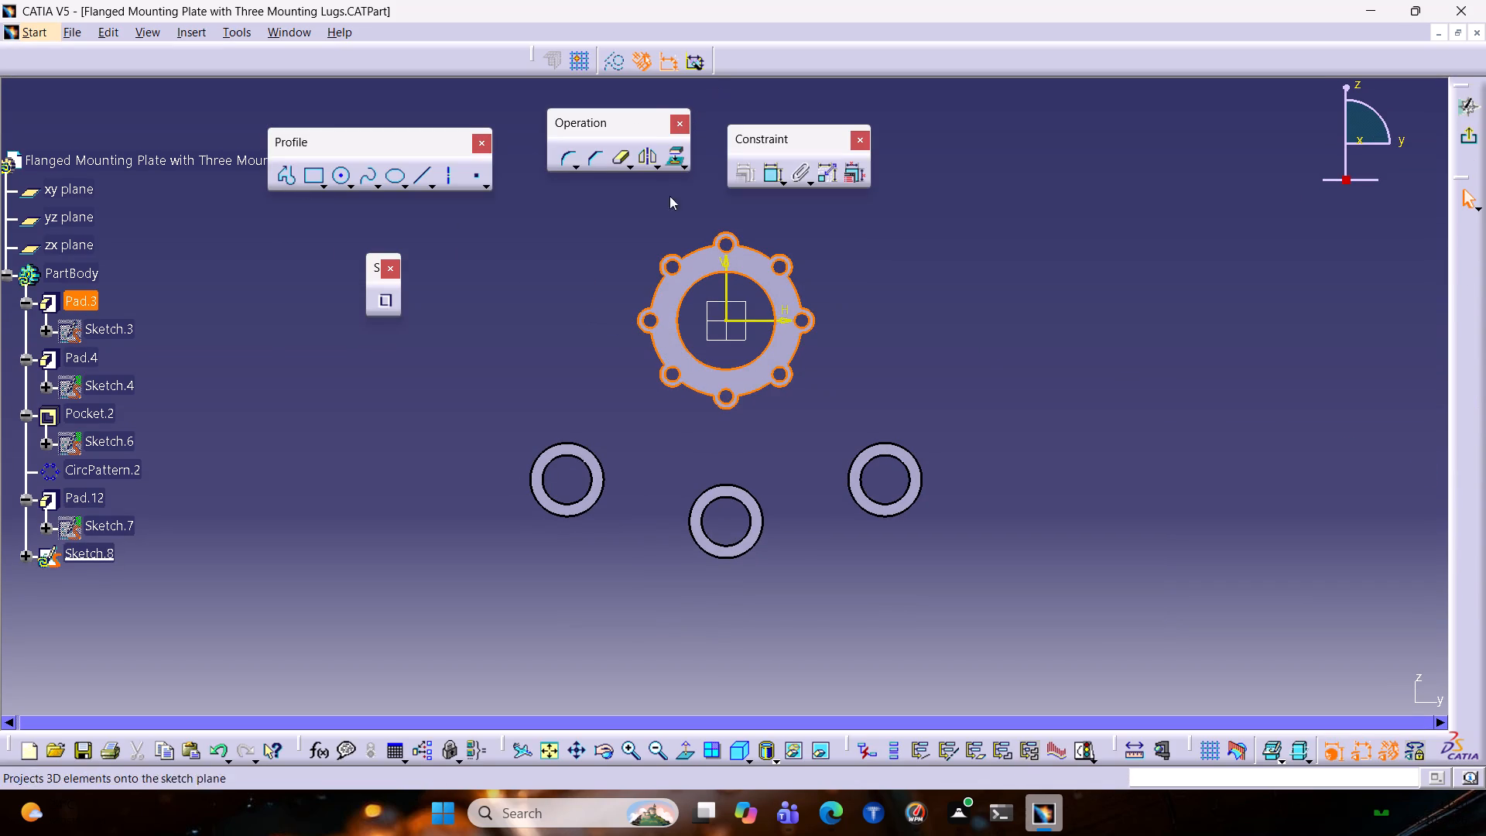
click(676, 163)
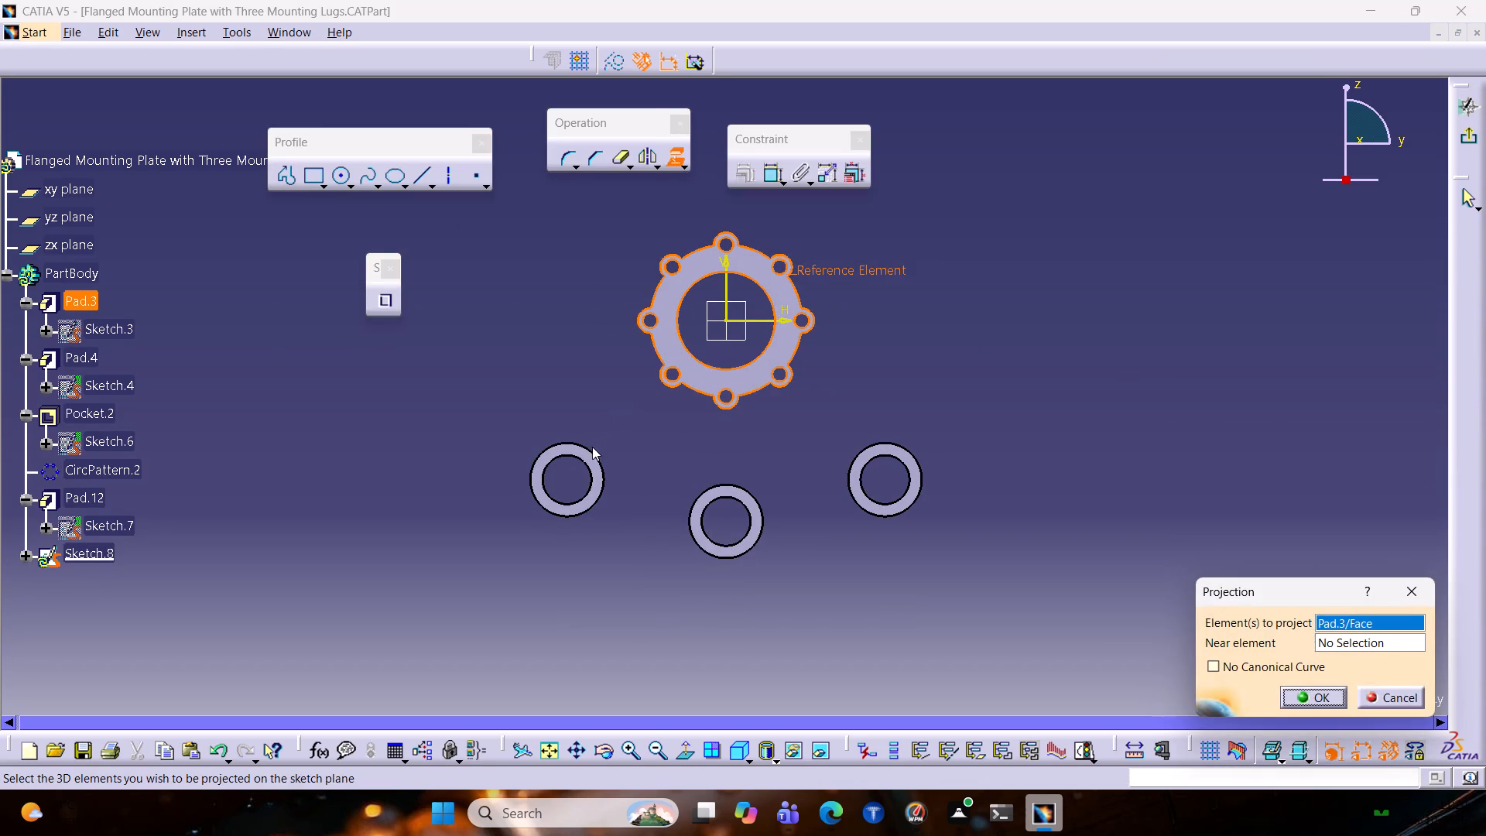
click(588, 454)
click(738, 489)
click(855, 463)
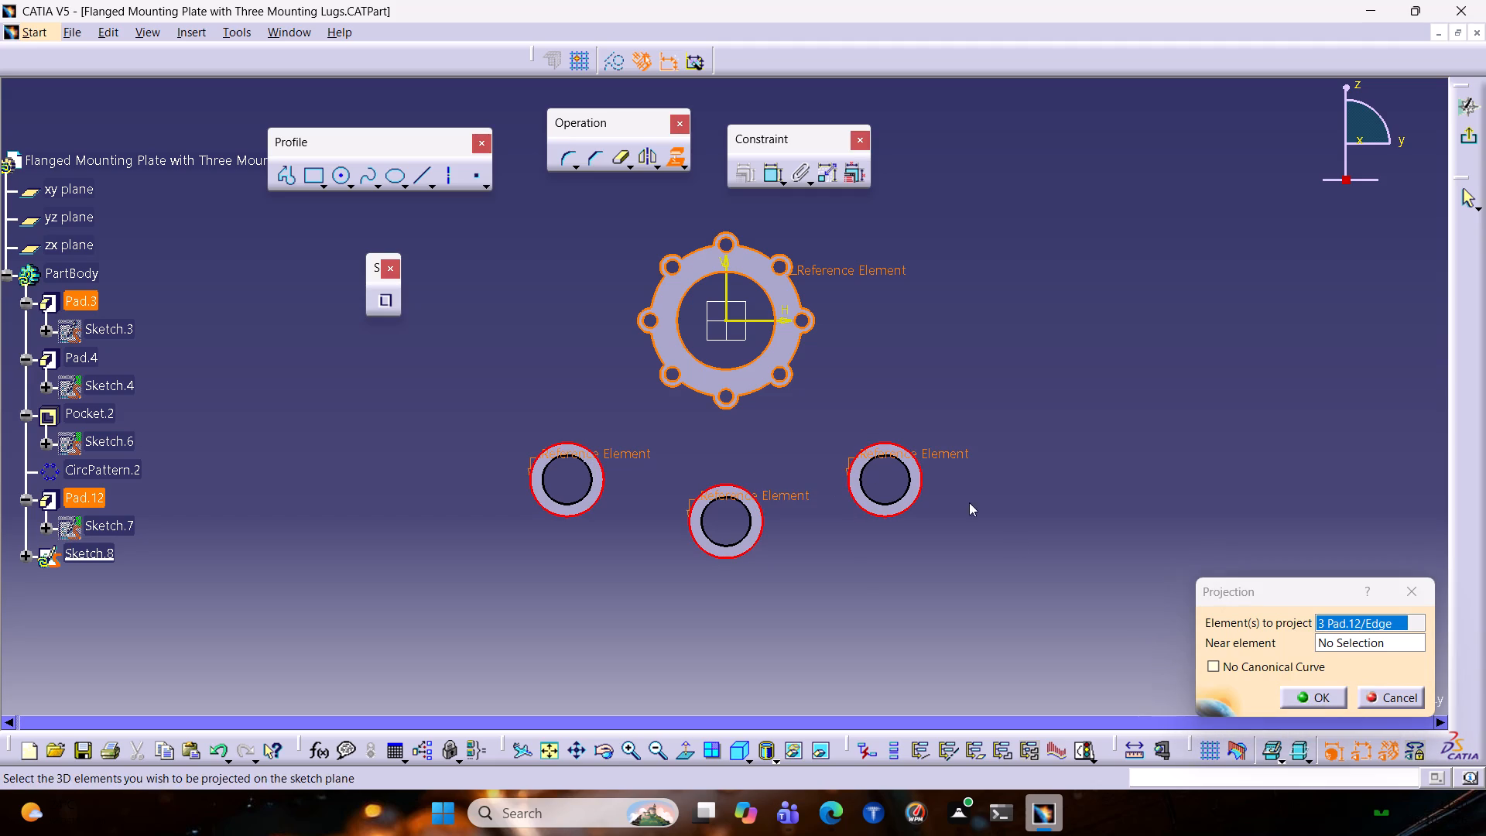
click(1317, 700)
click(1051, 403)
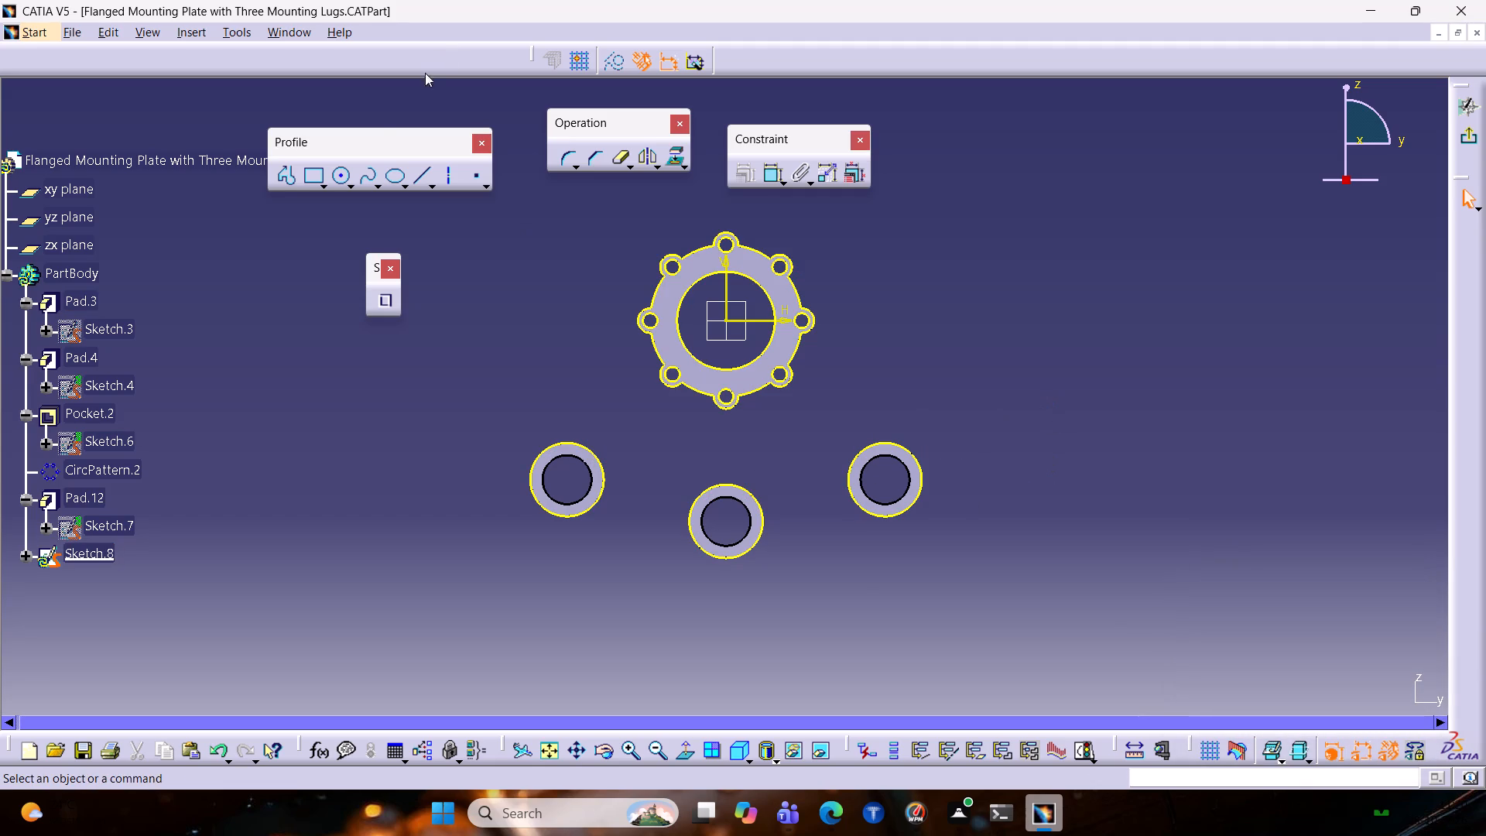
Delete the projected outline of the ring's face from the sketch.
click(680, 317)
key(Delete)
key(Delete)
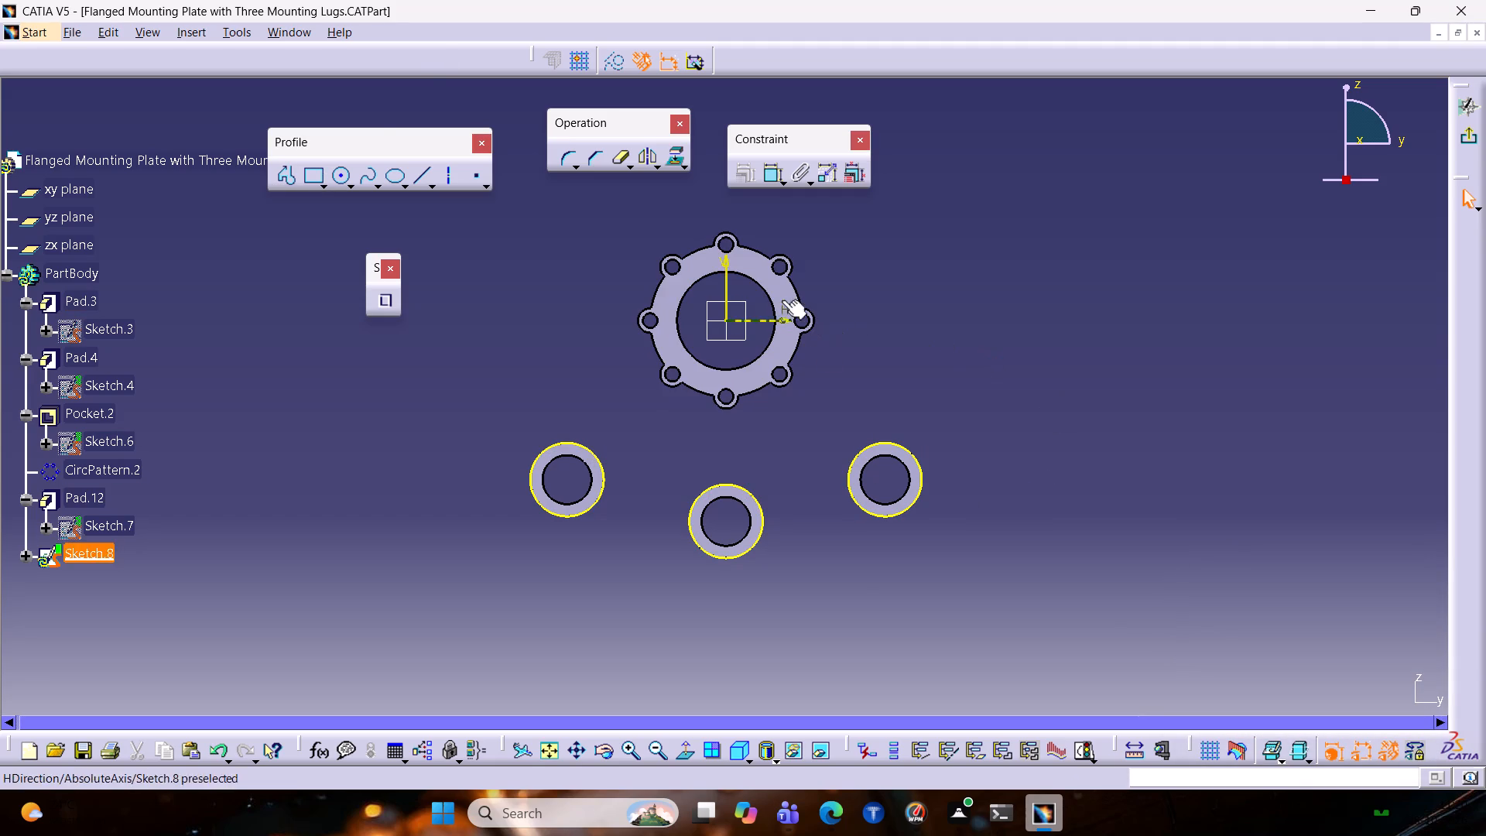
Project the ring's front face onto the sketch plane again.
click(710, 274)
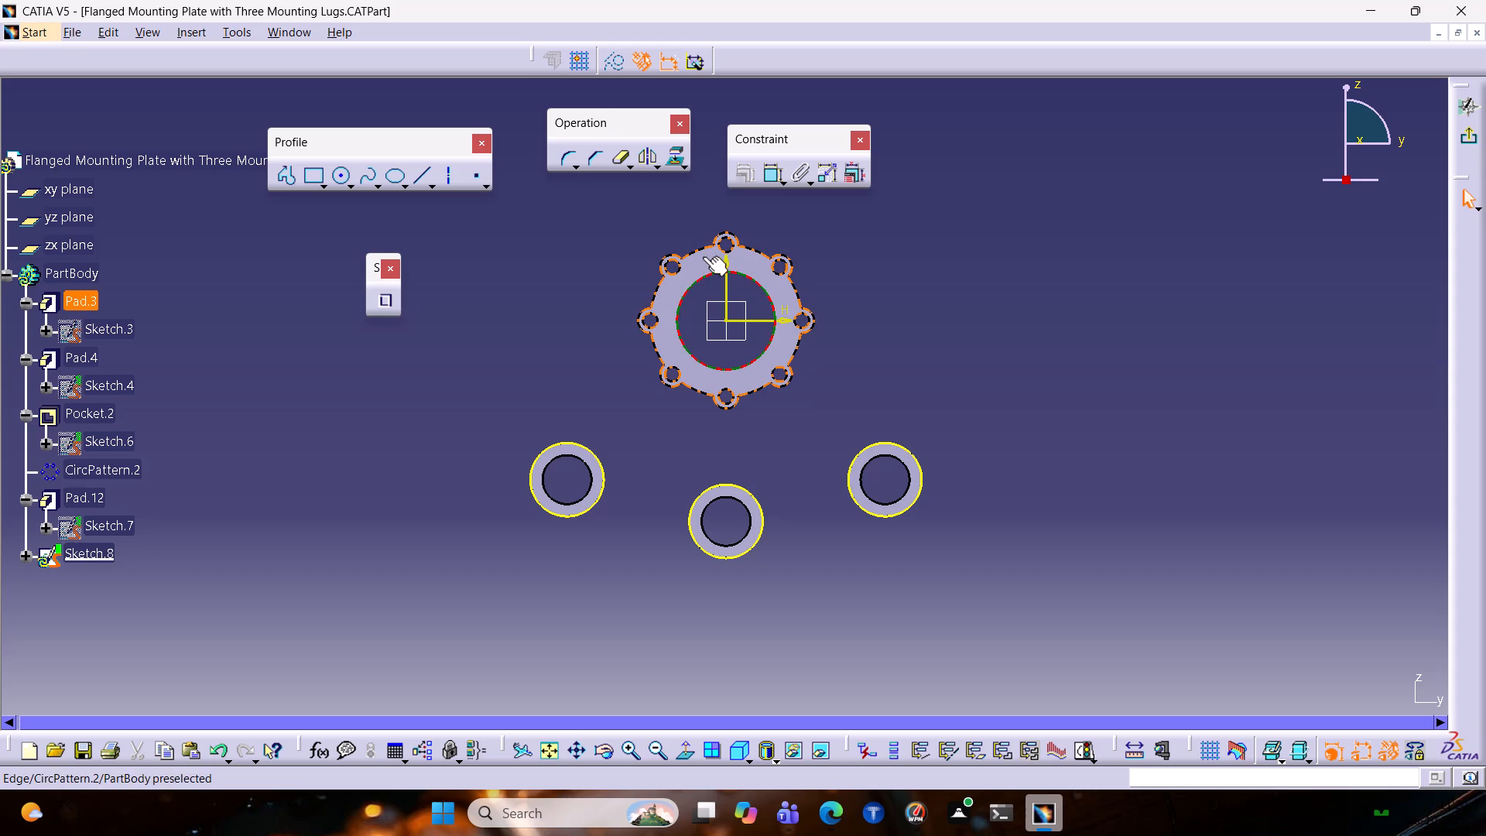
key(Escape)
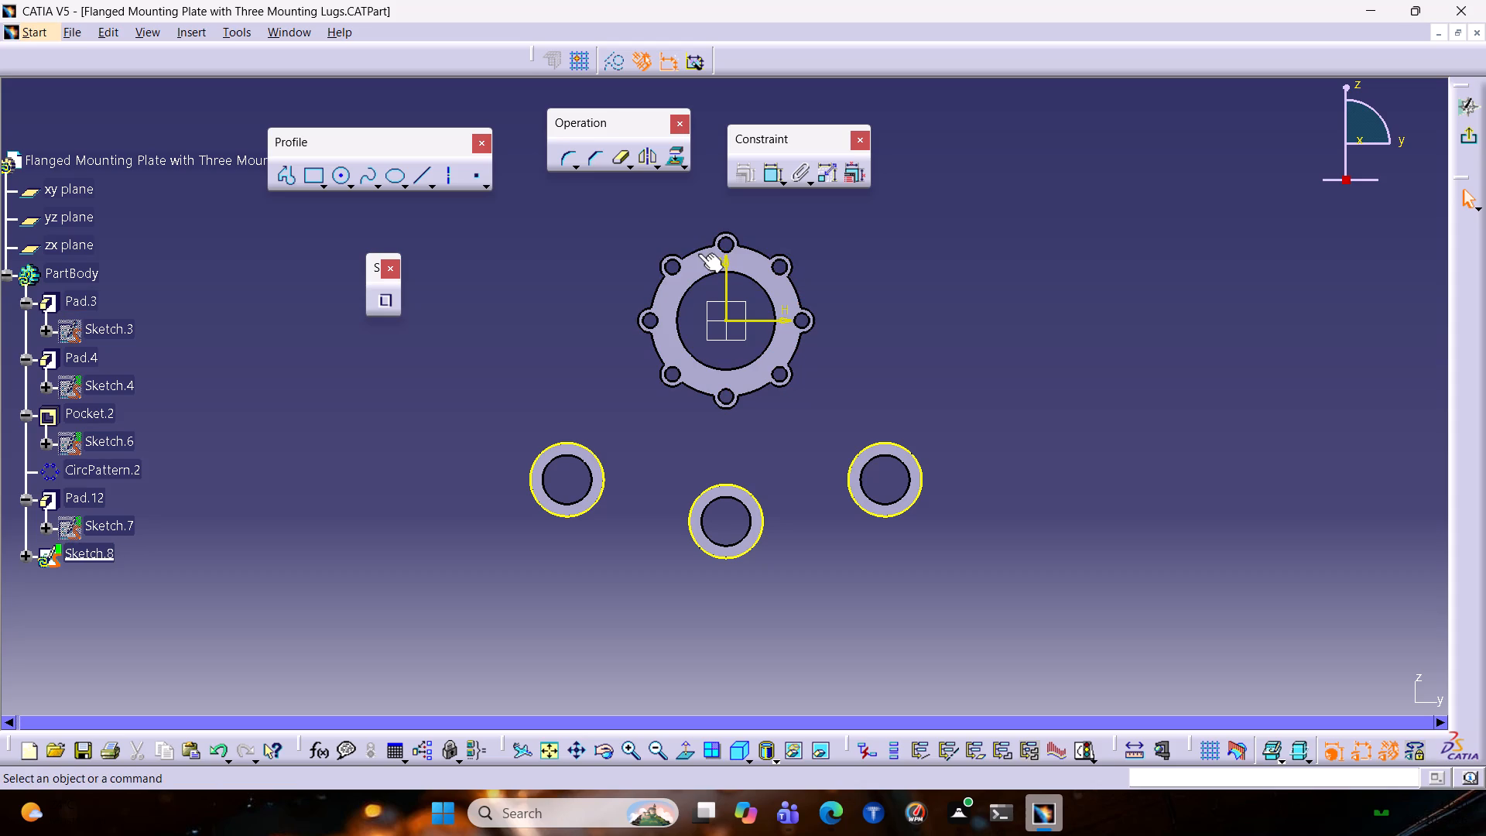
click(693, 251)
click(688, 274)
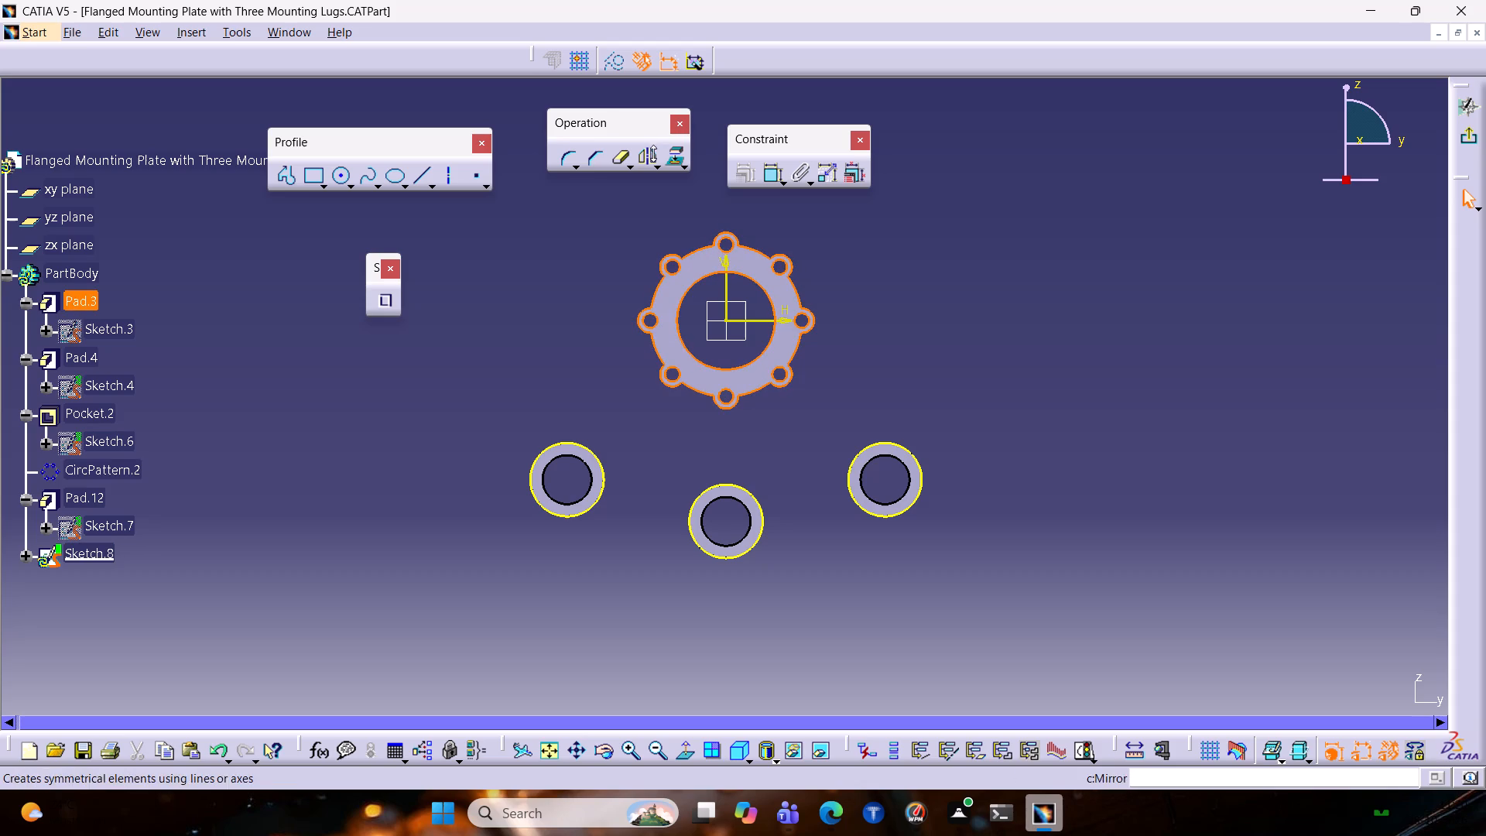
click(670, 156)
click(1308, 692)
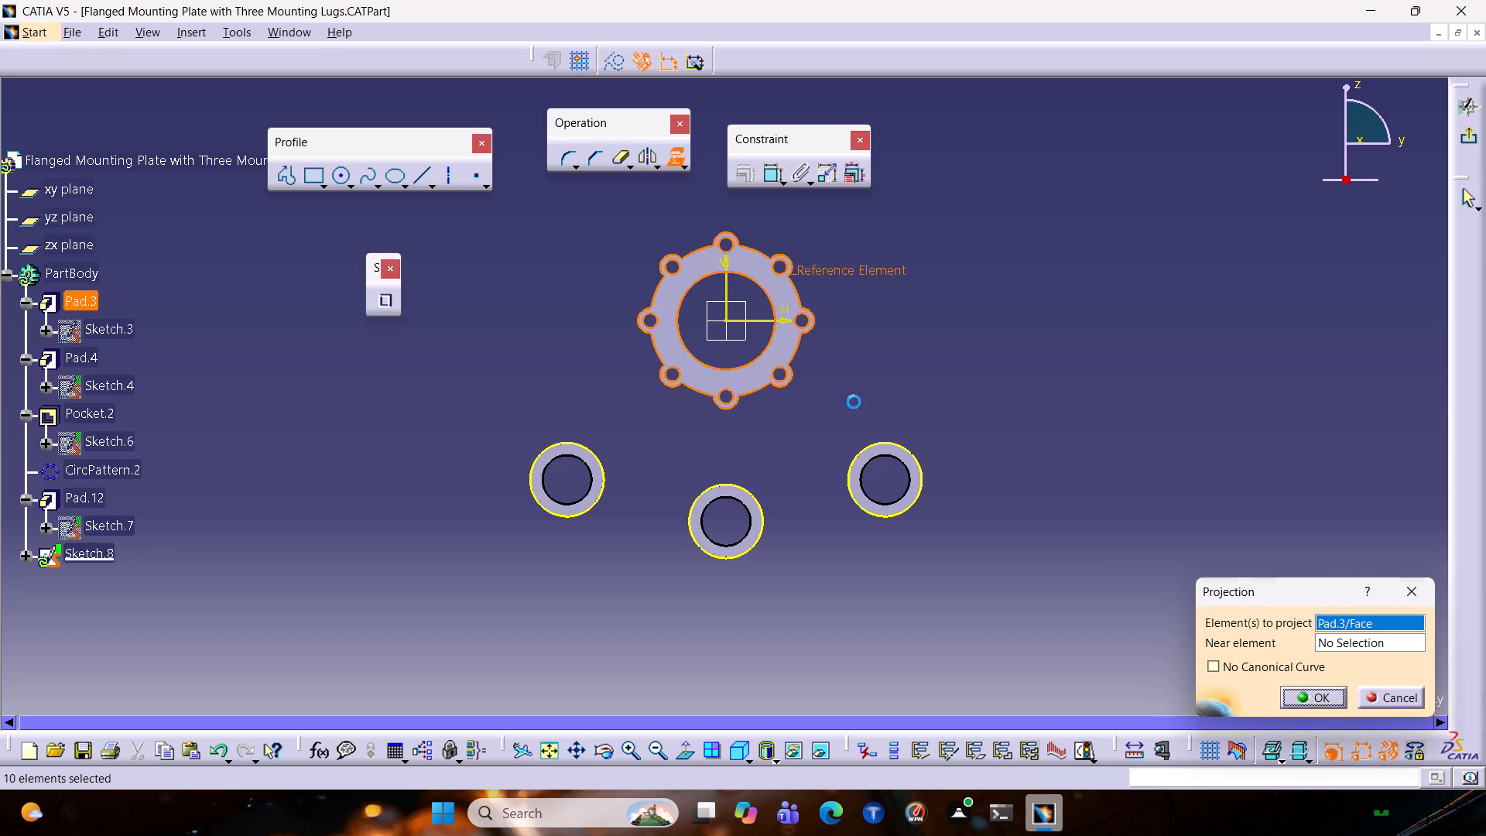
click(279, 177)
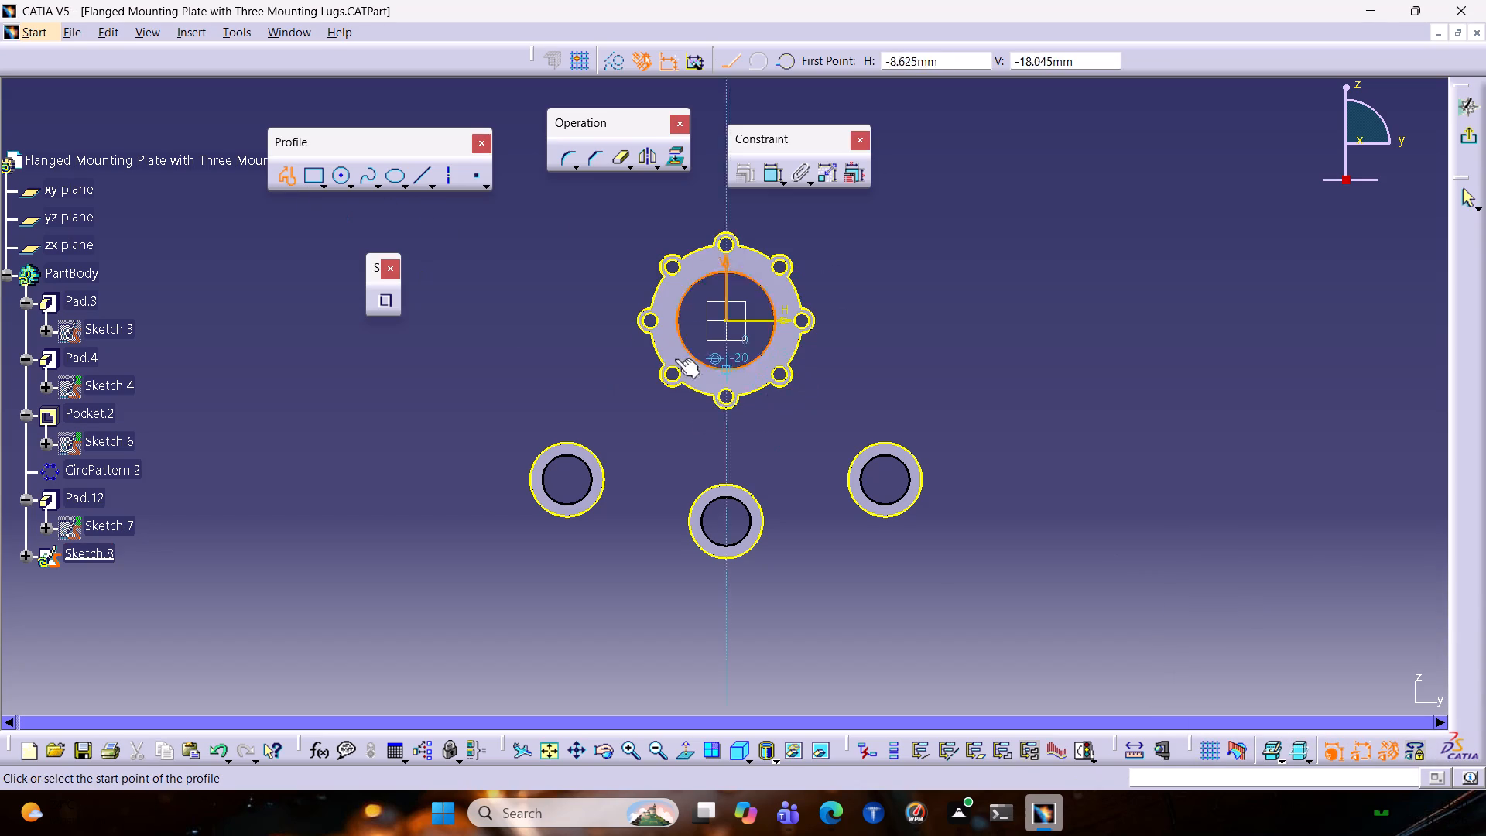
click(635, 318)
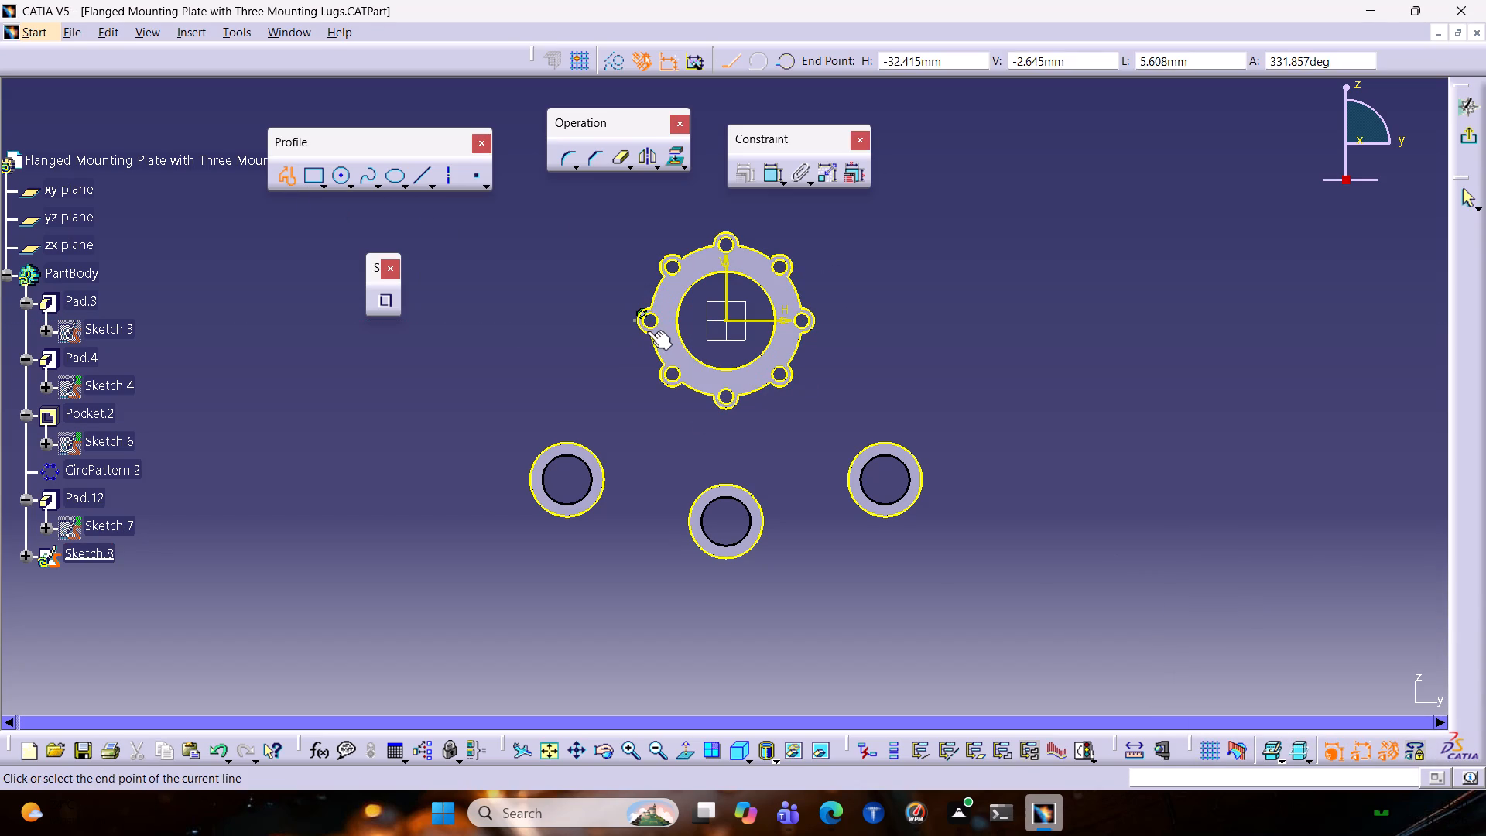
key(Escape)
Draw a vertical profile line from the outer edge of the ring's left lug down toward the left mounting lug.
click(282, 175)
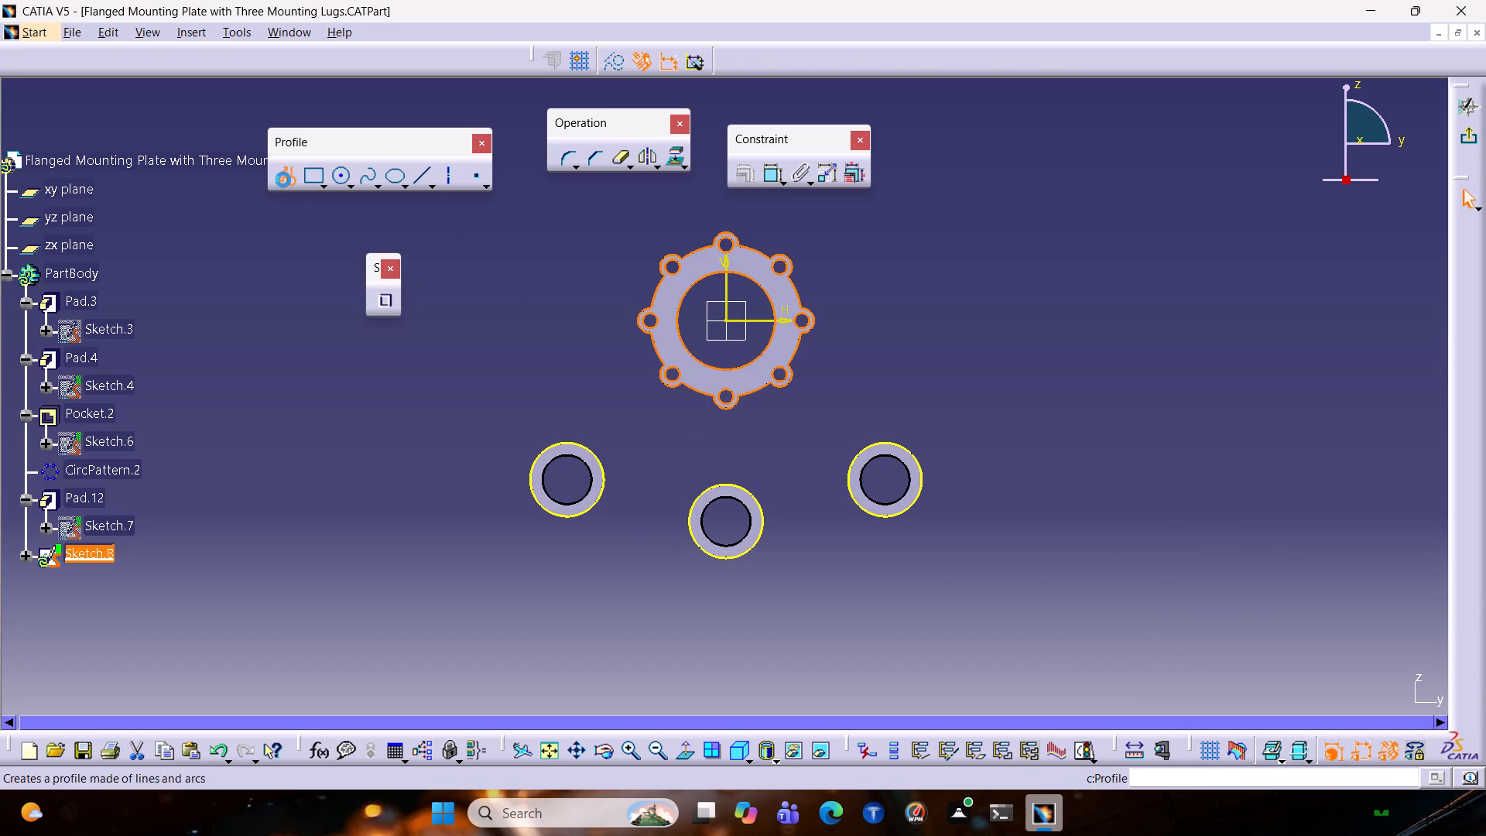
click(639, 319)
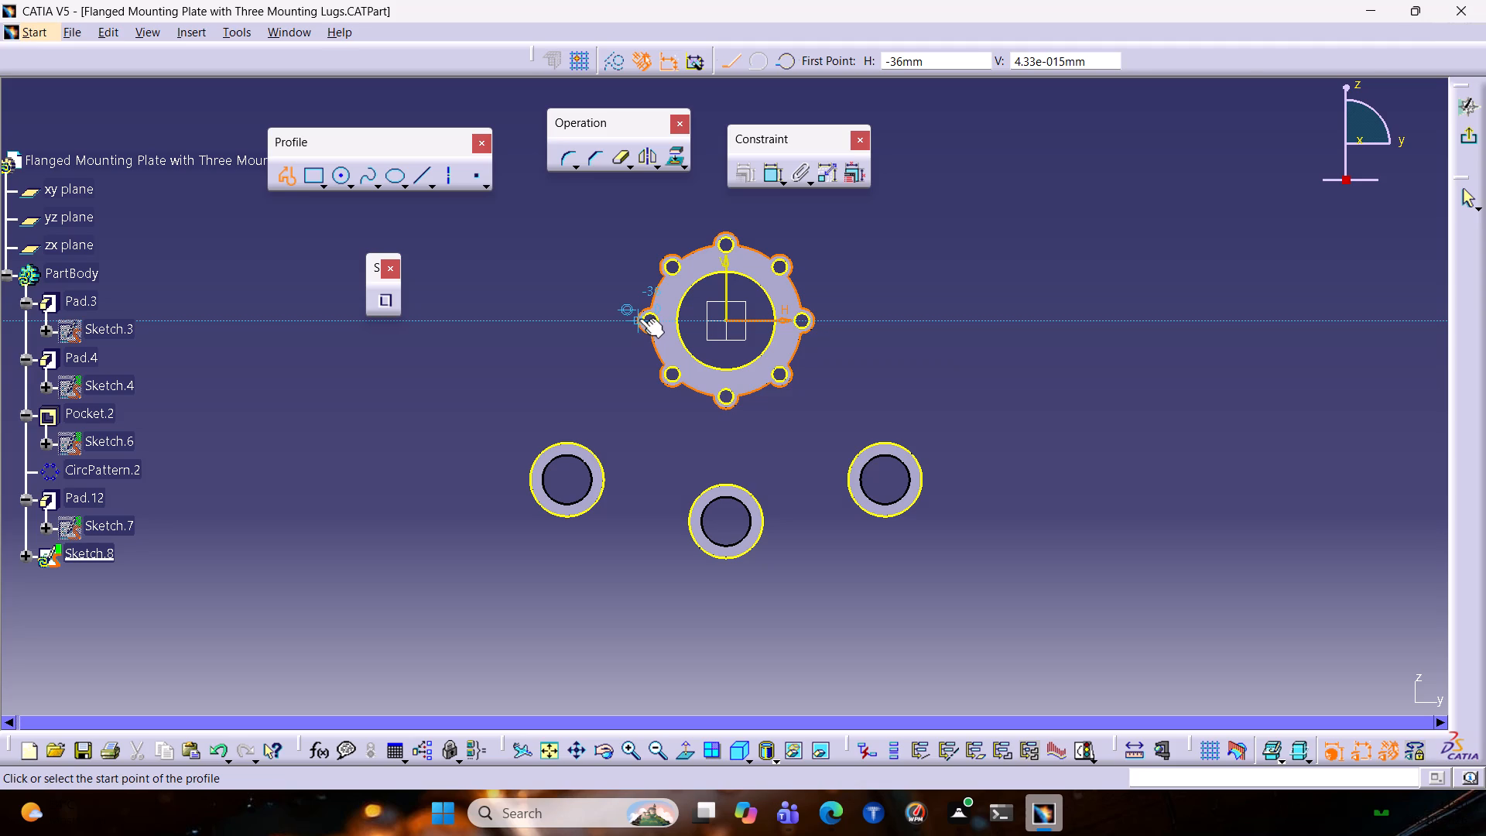
click(636, 413)
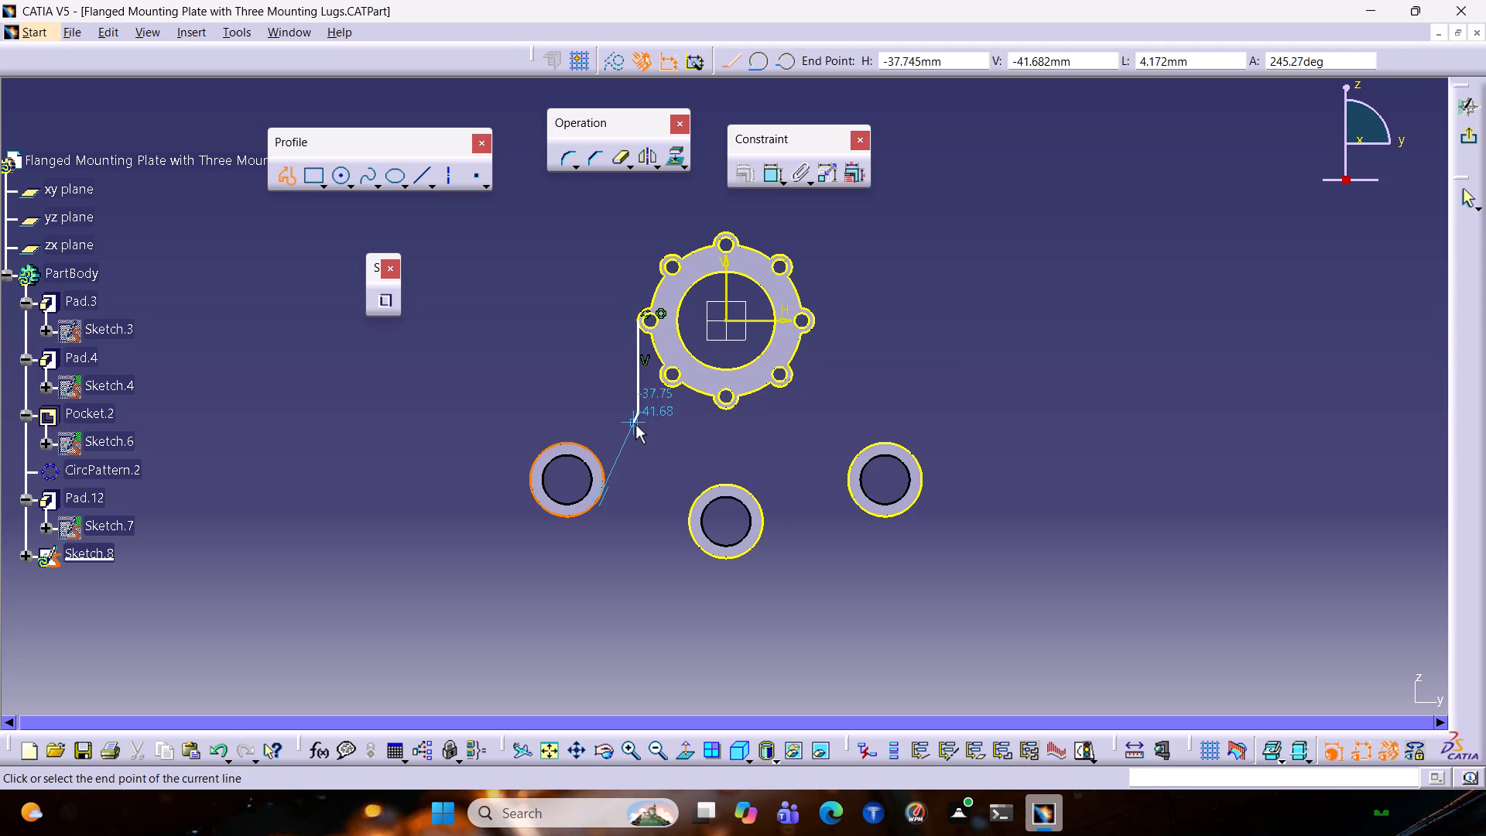
key(Escape)
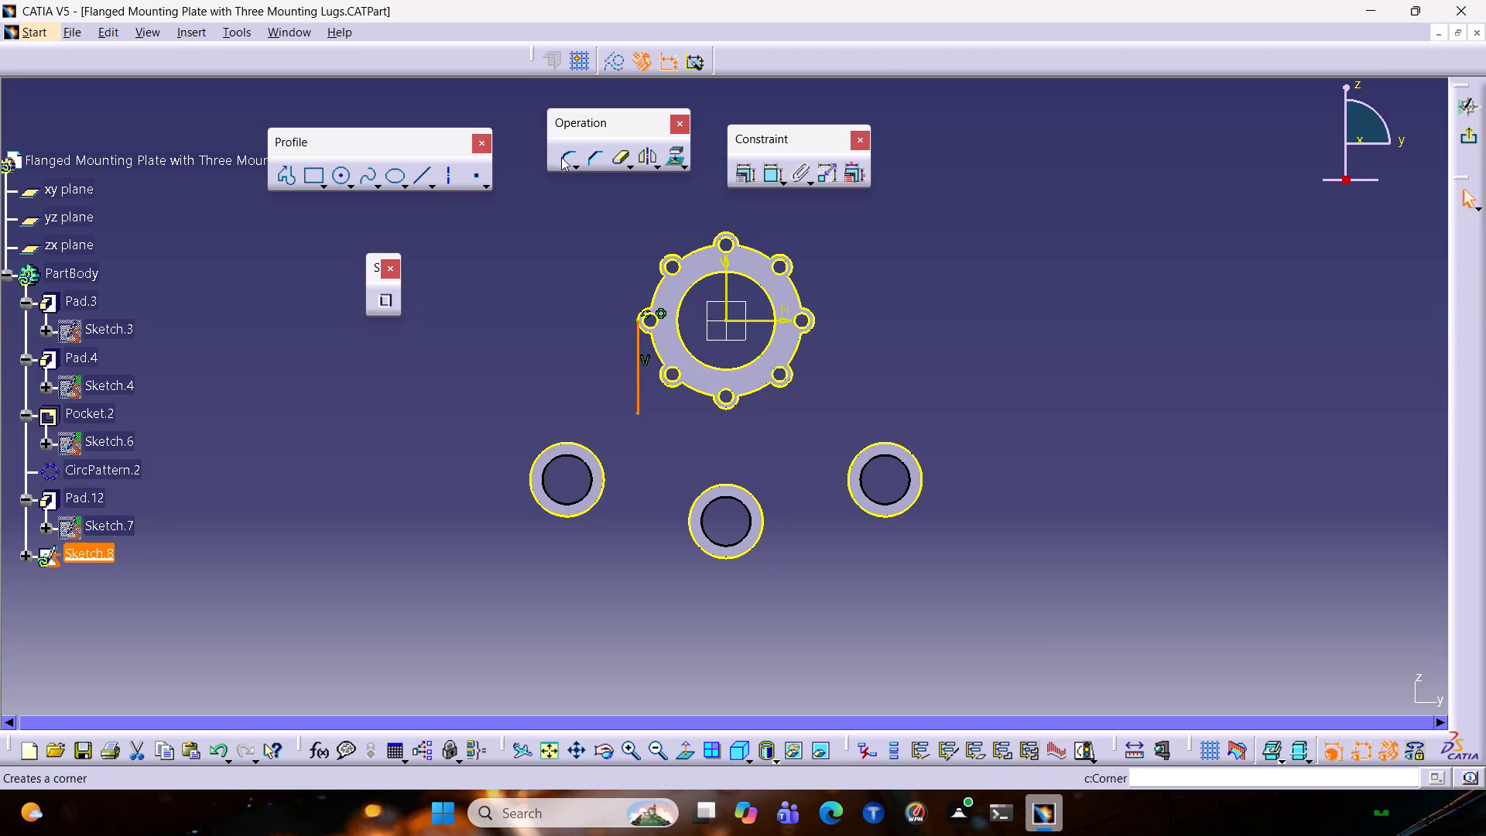
Create an 18 mm radius corner between the vertical line and the left mounting lug's projected circle.
click(561, 157)
click(636, 381)
key(Escape)
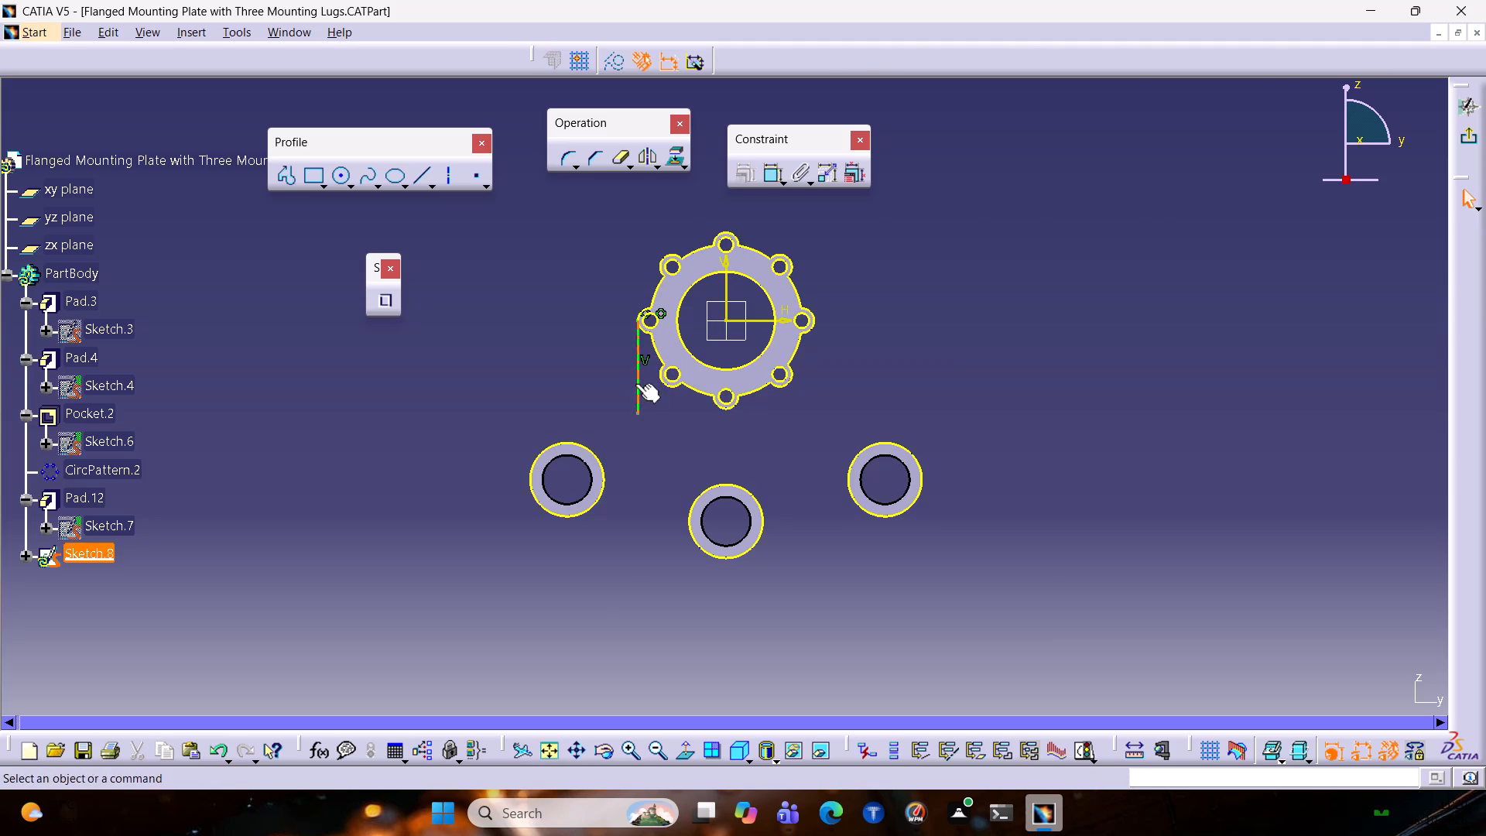
click(635, 383)
click(563, 156)
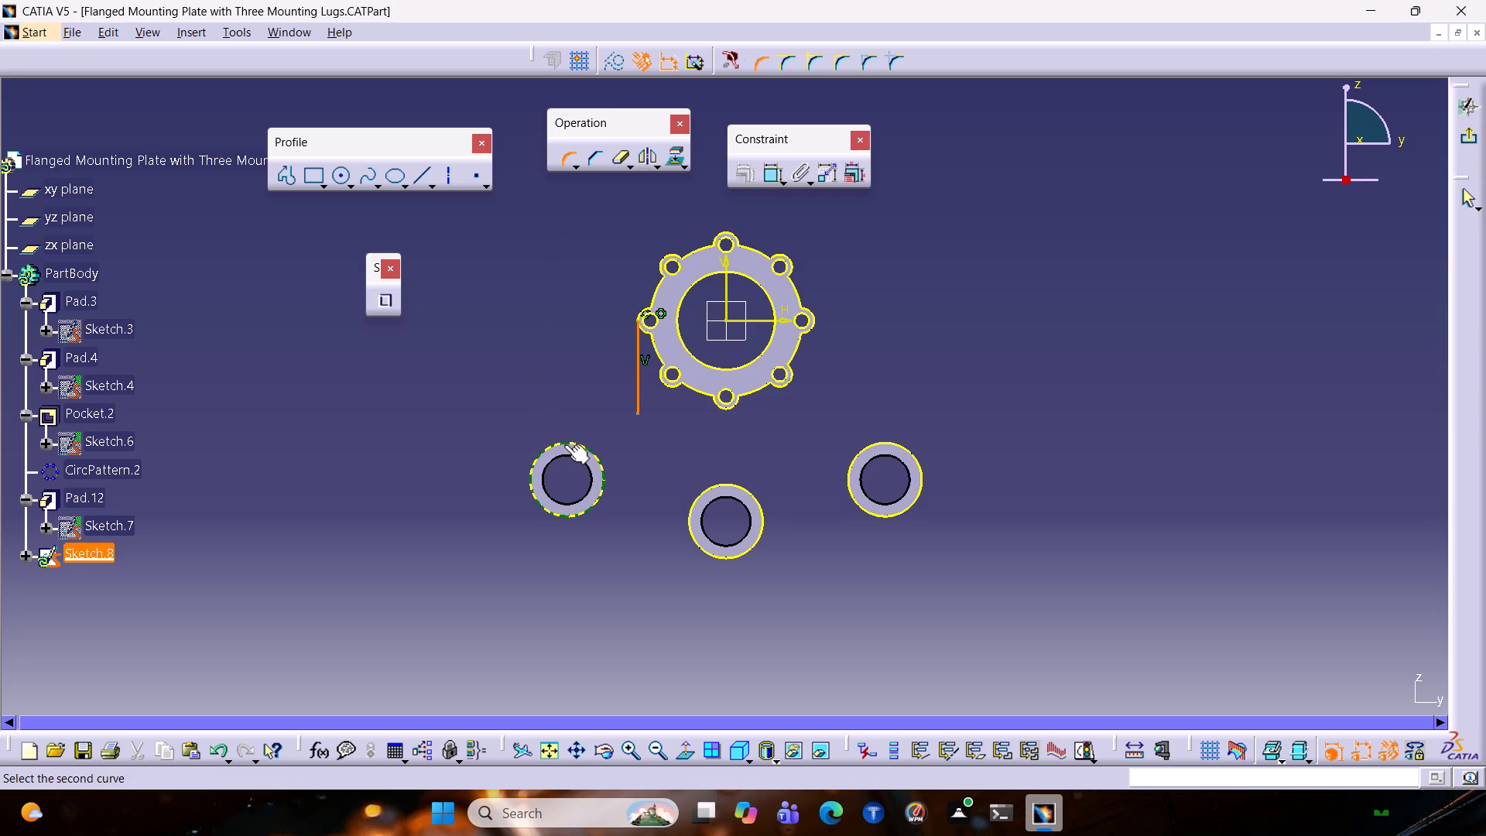
click(565, 444)
key(1)
key(8)
key(Return)
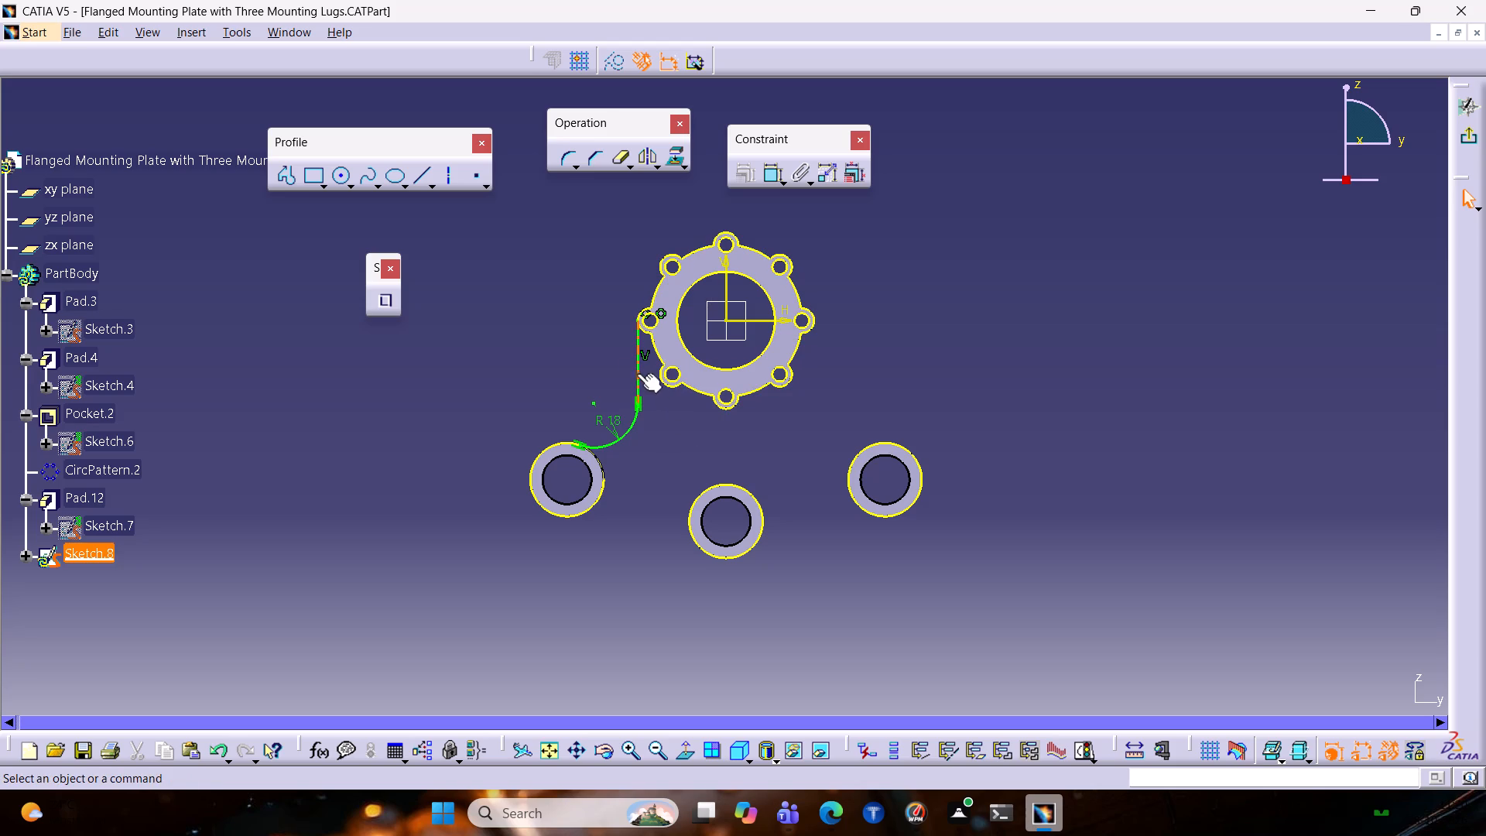
Mirror the vertical line and its corner arc about the sketch's vertical axis.
click(636, 372)
ctrl+click(629, 430)
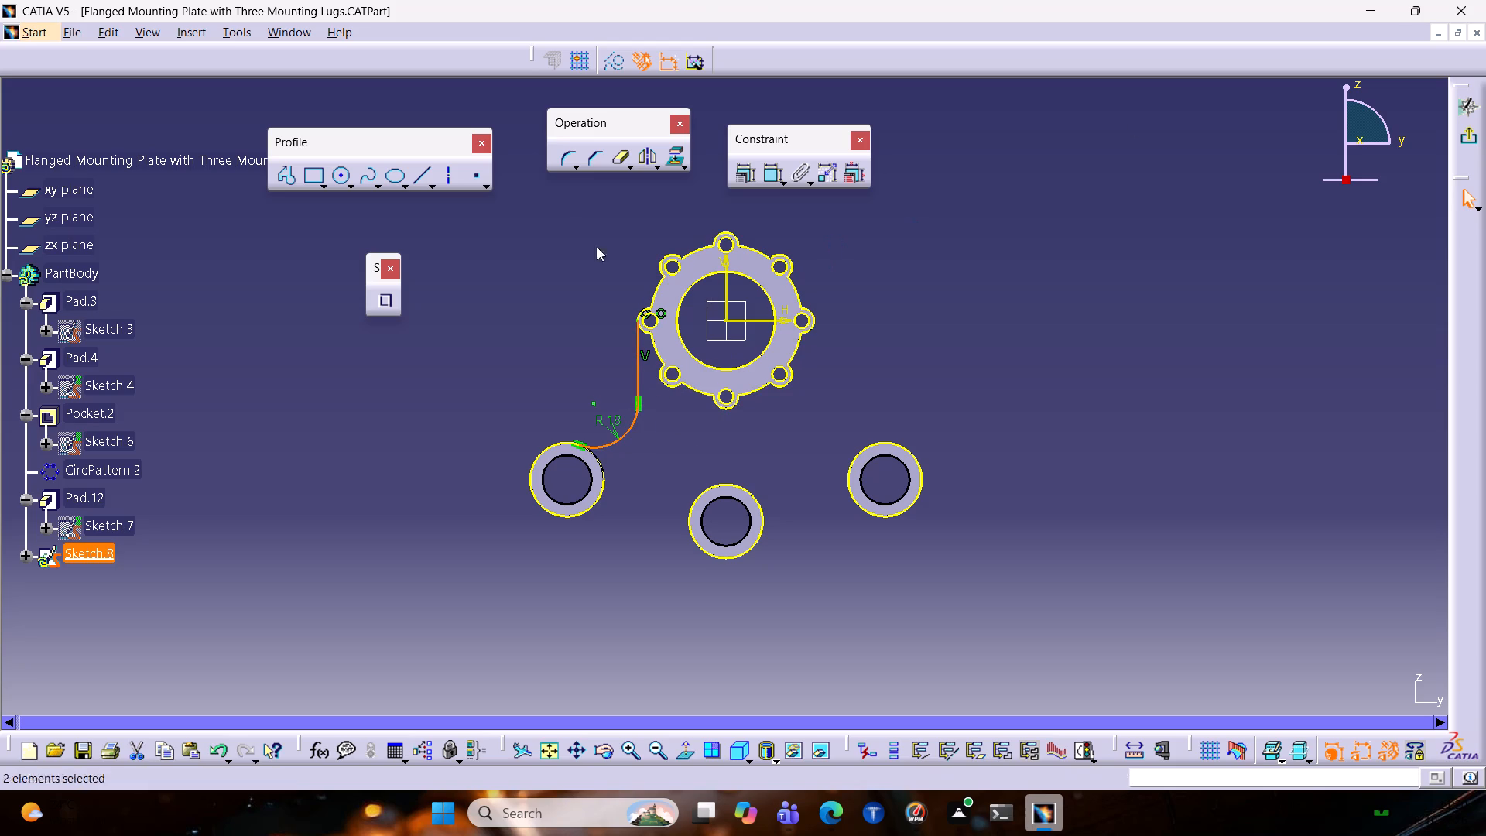
click(648, 154)
click(725, 286)
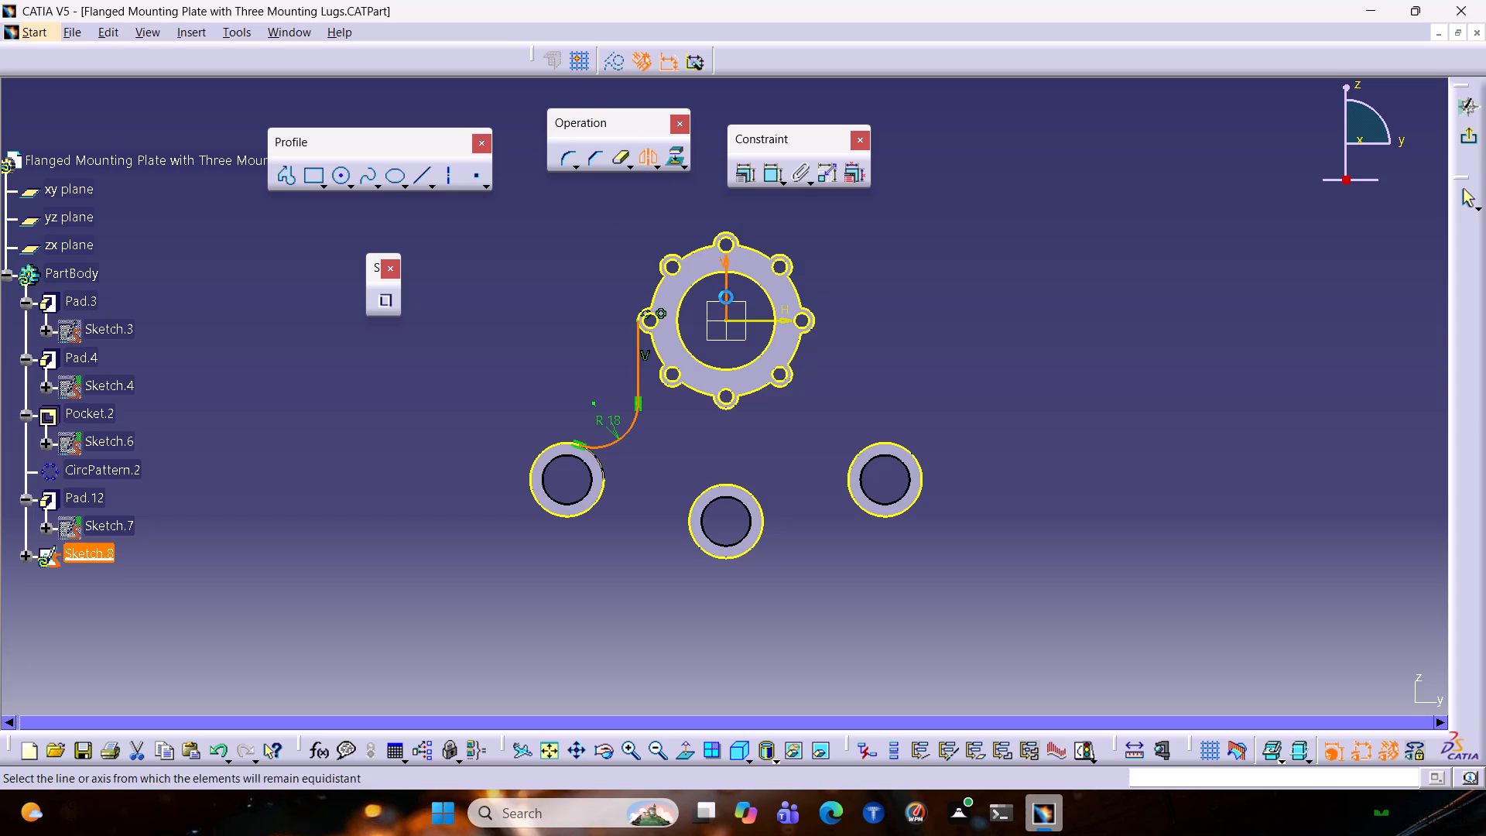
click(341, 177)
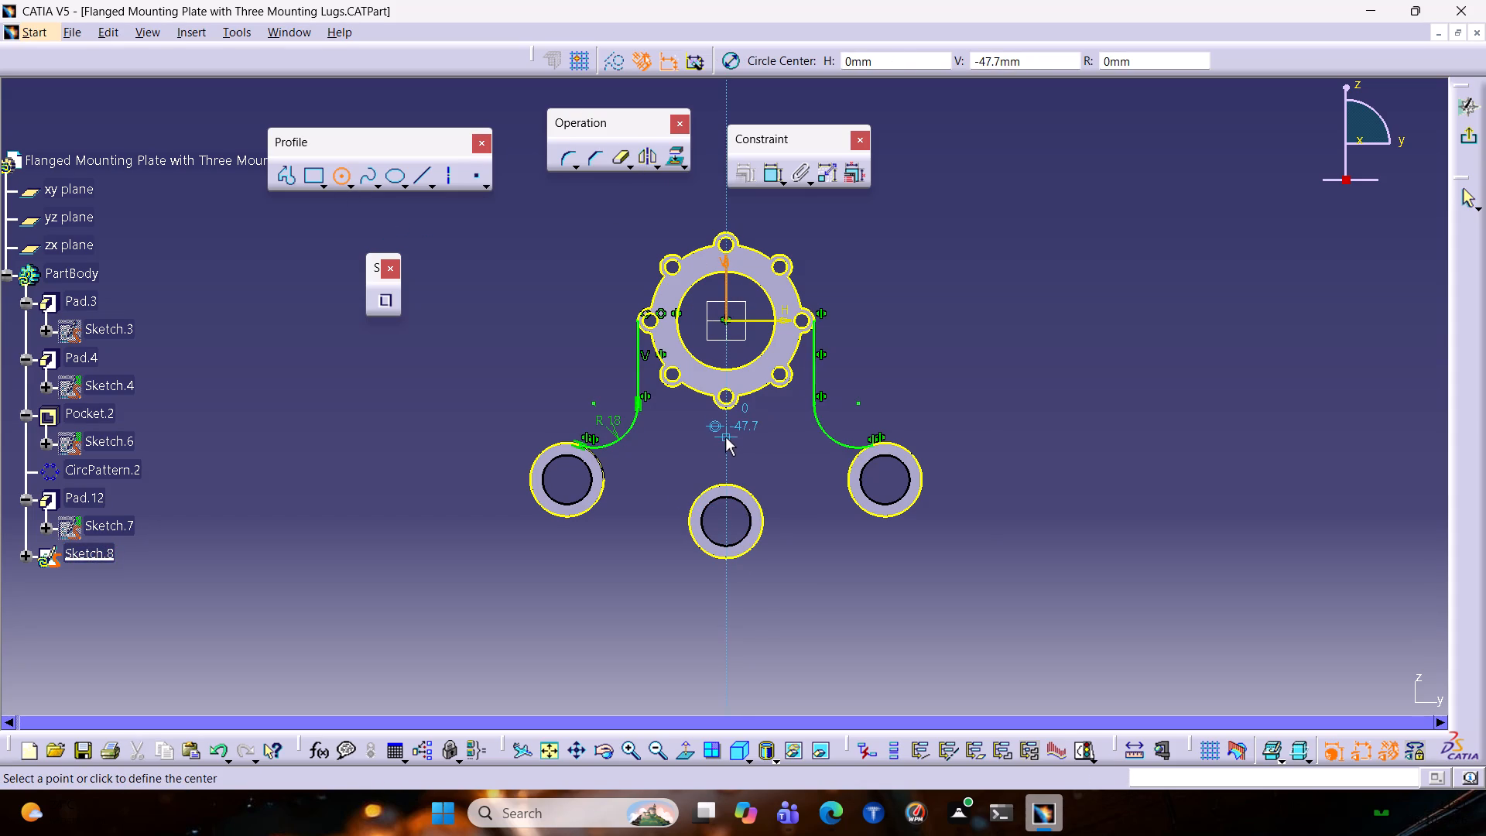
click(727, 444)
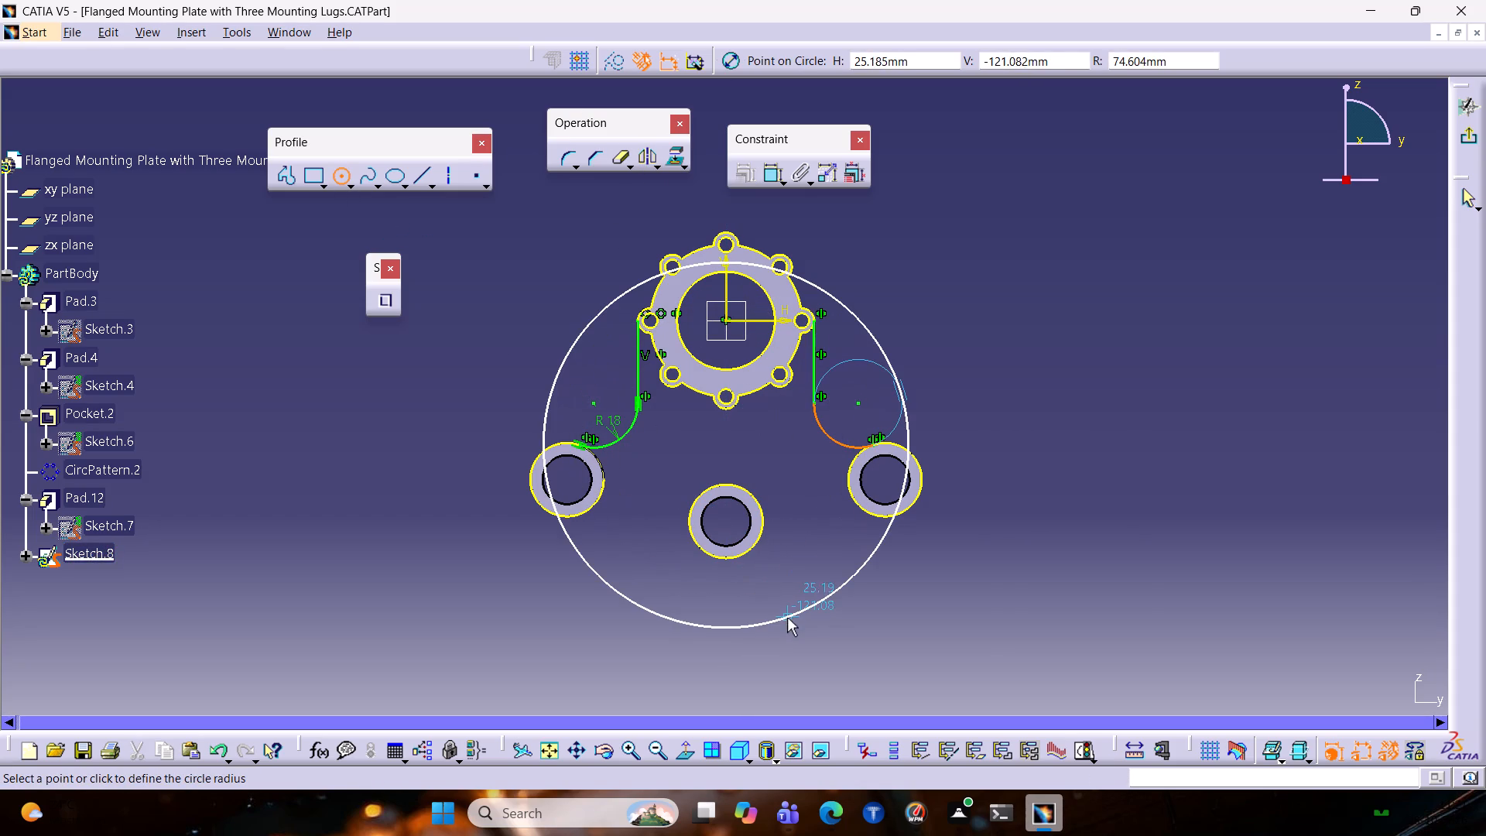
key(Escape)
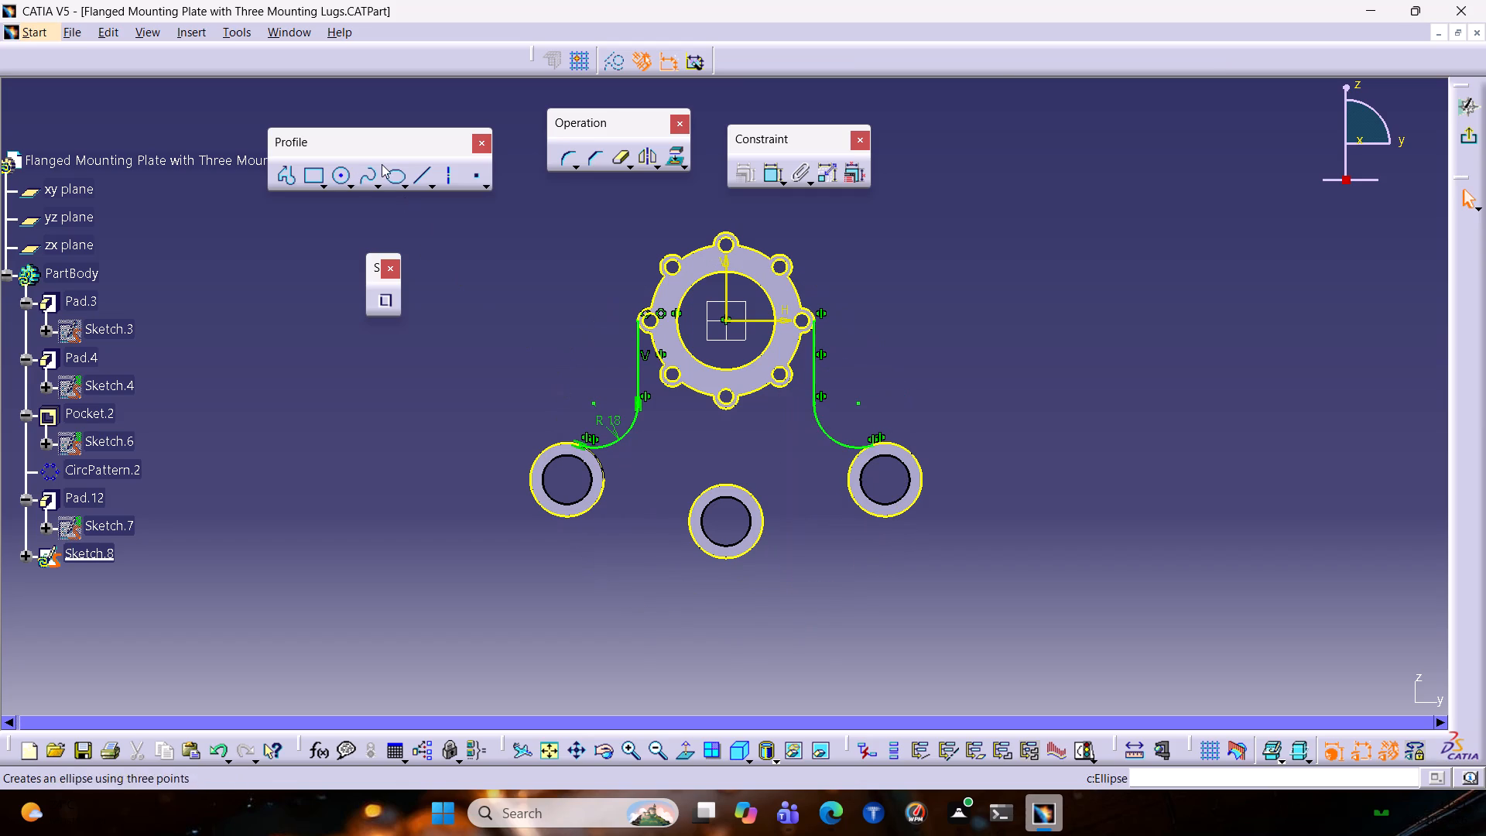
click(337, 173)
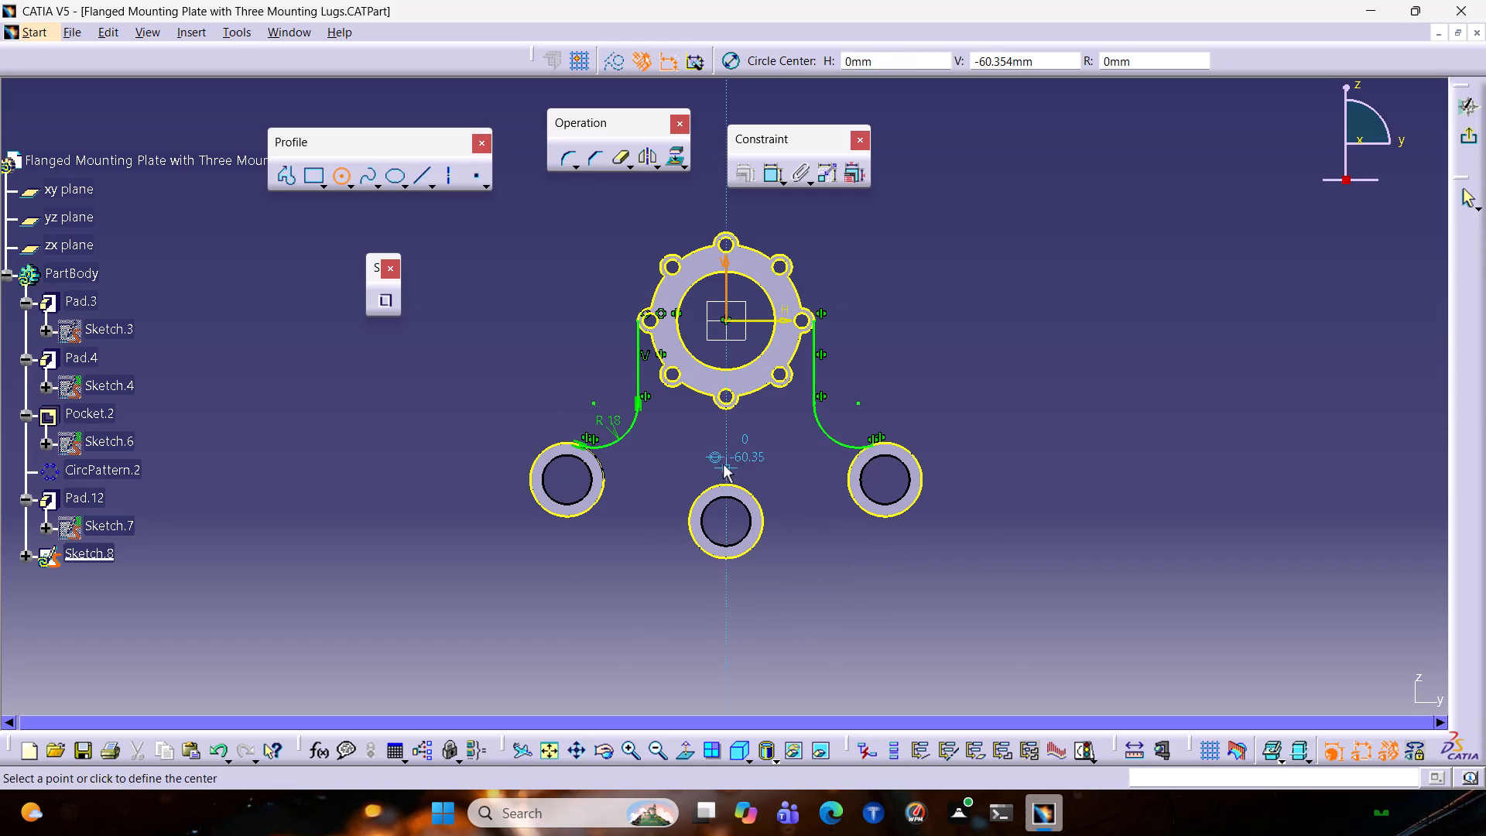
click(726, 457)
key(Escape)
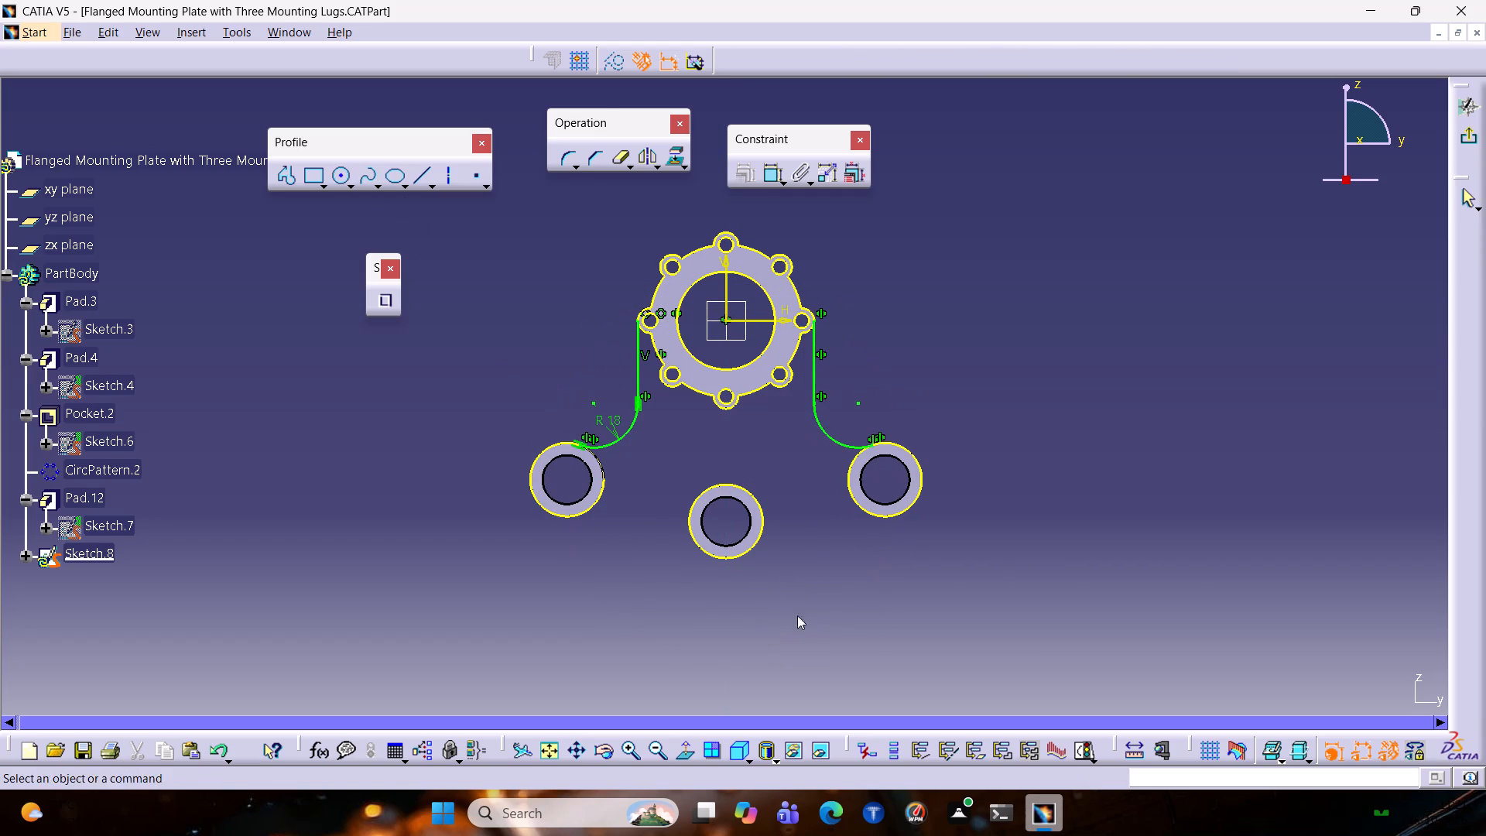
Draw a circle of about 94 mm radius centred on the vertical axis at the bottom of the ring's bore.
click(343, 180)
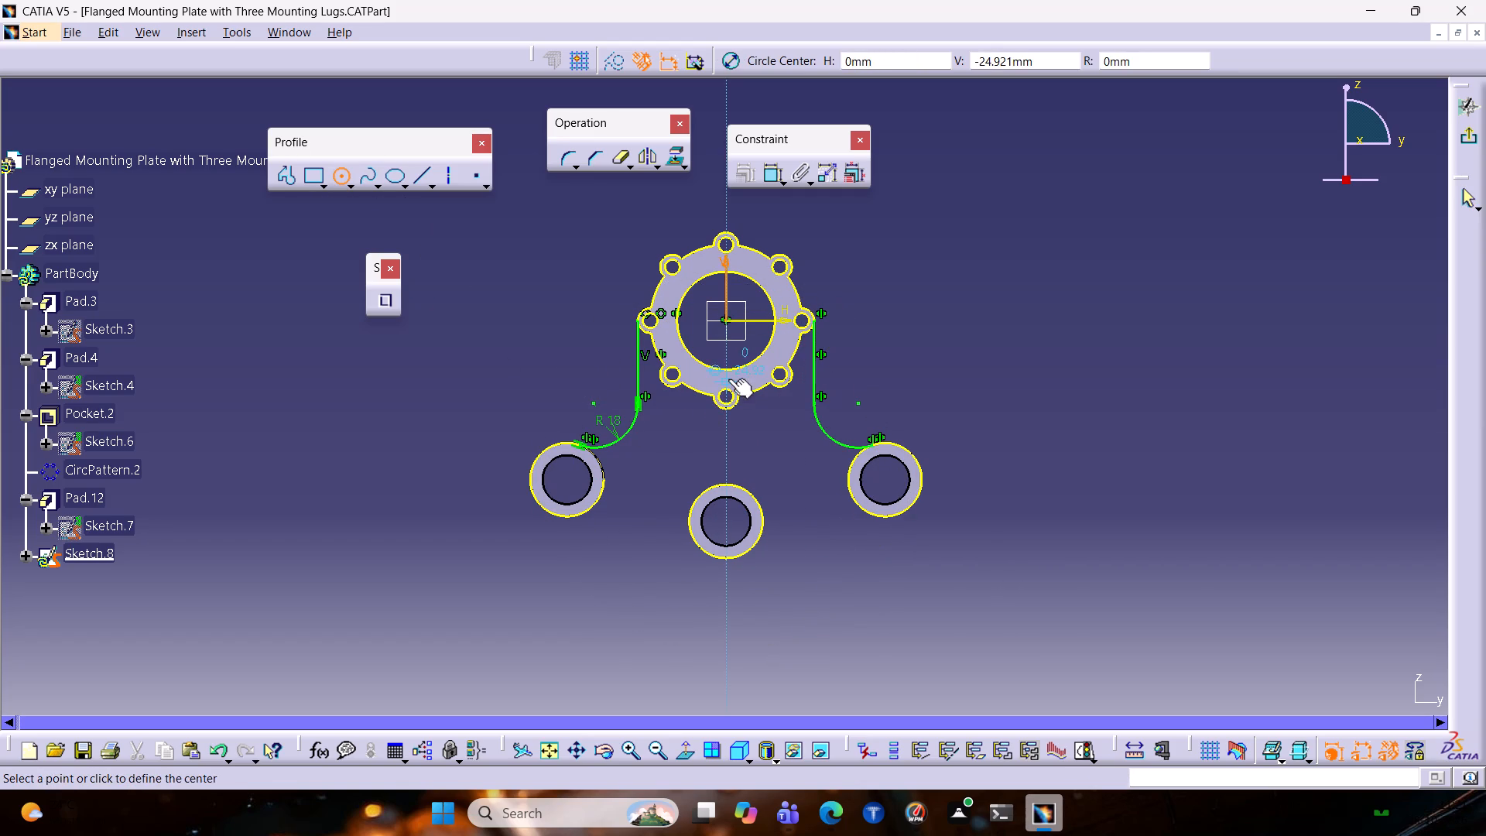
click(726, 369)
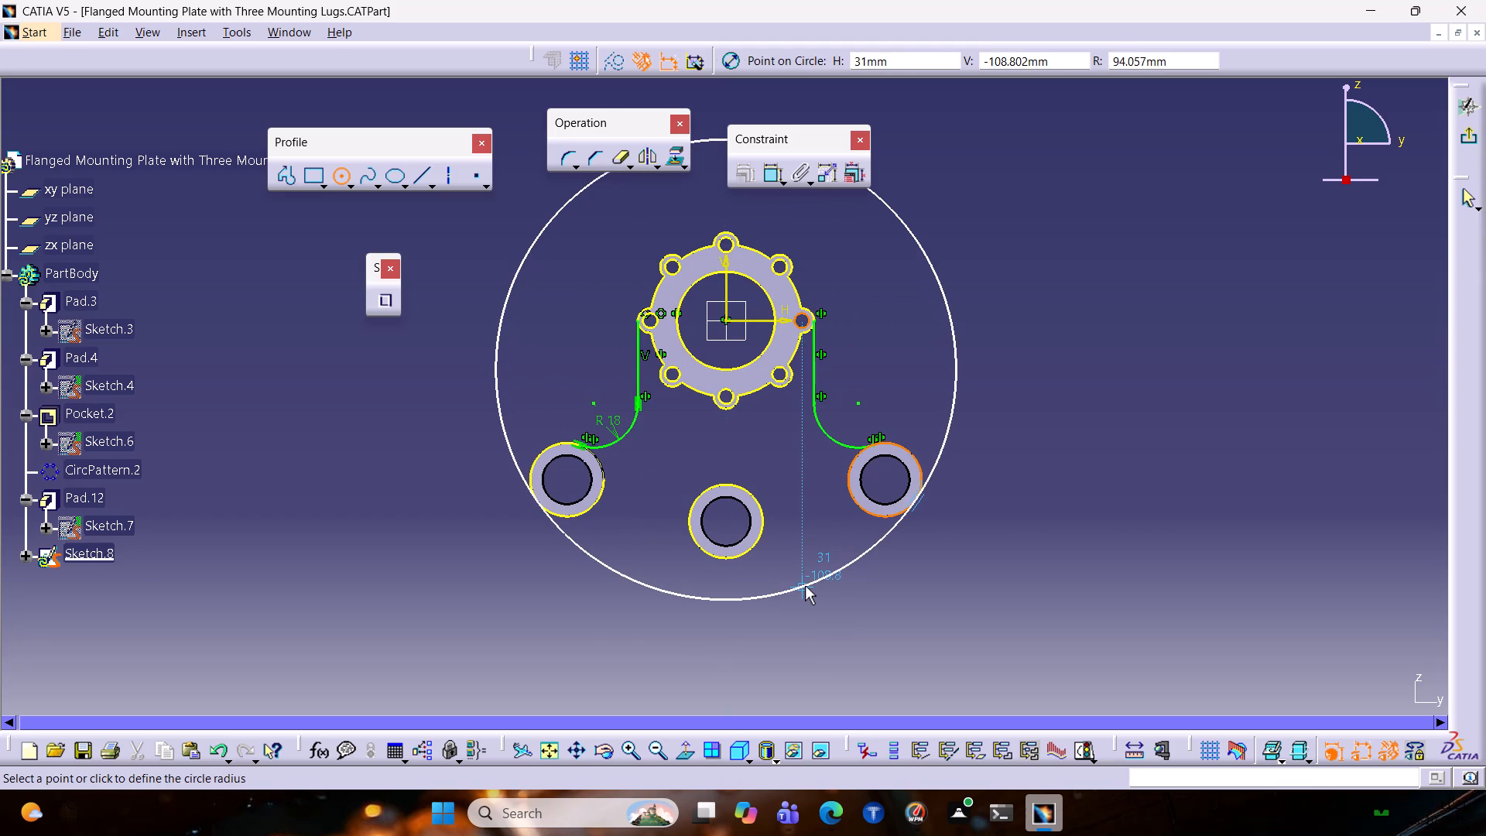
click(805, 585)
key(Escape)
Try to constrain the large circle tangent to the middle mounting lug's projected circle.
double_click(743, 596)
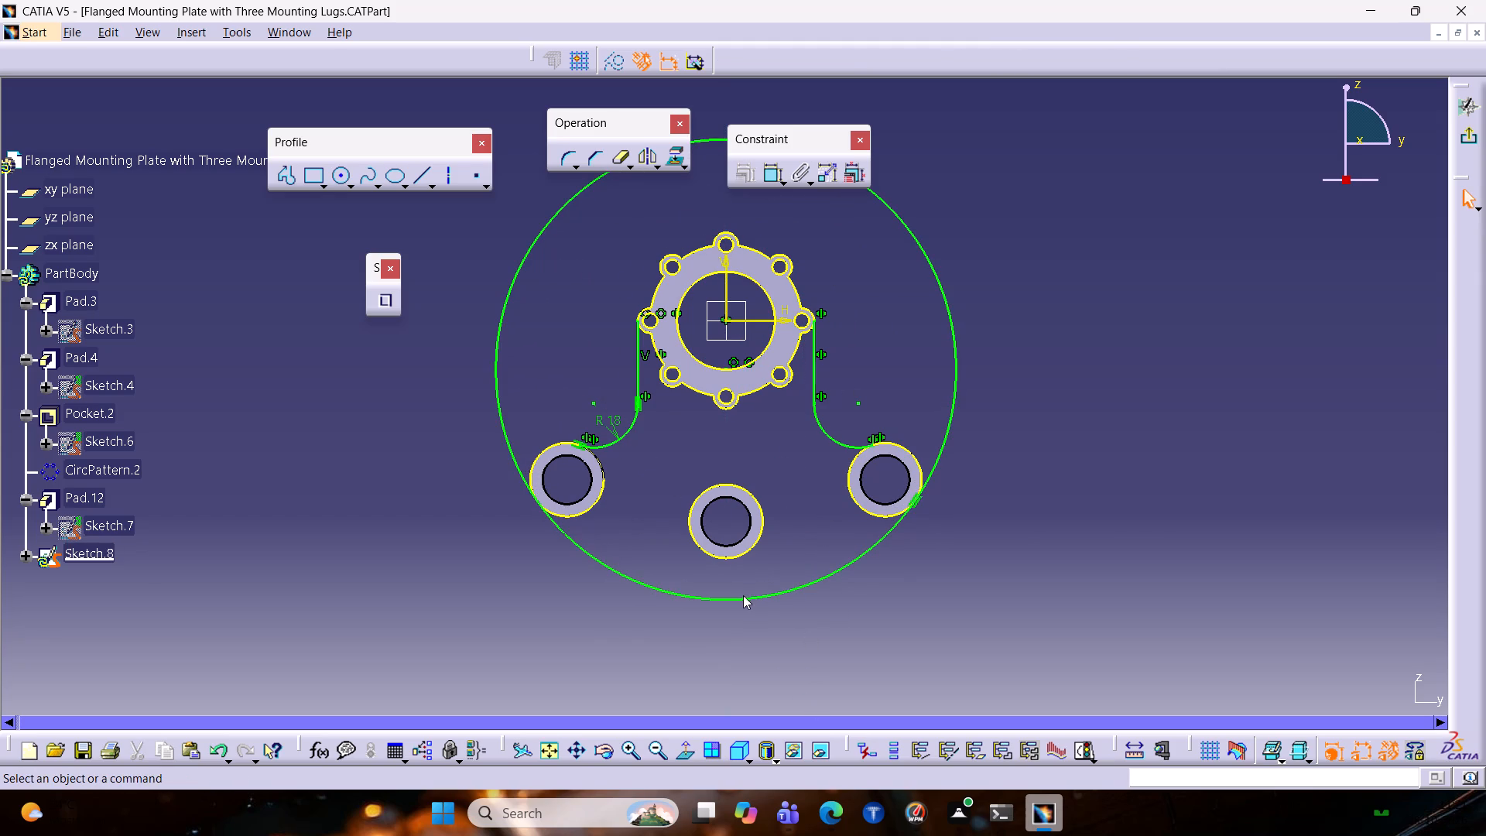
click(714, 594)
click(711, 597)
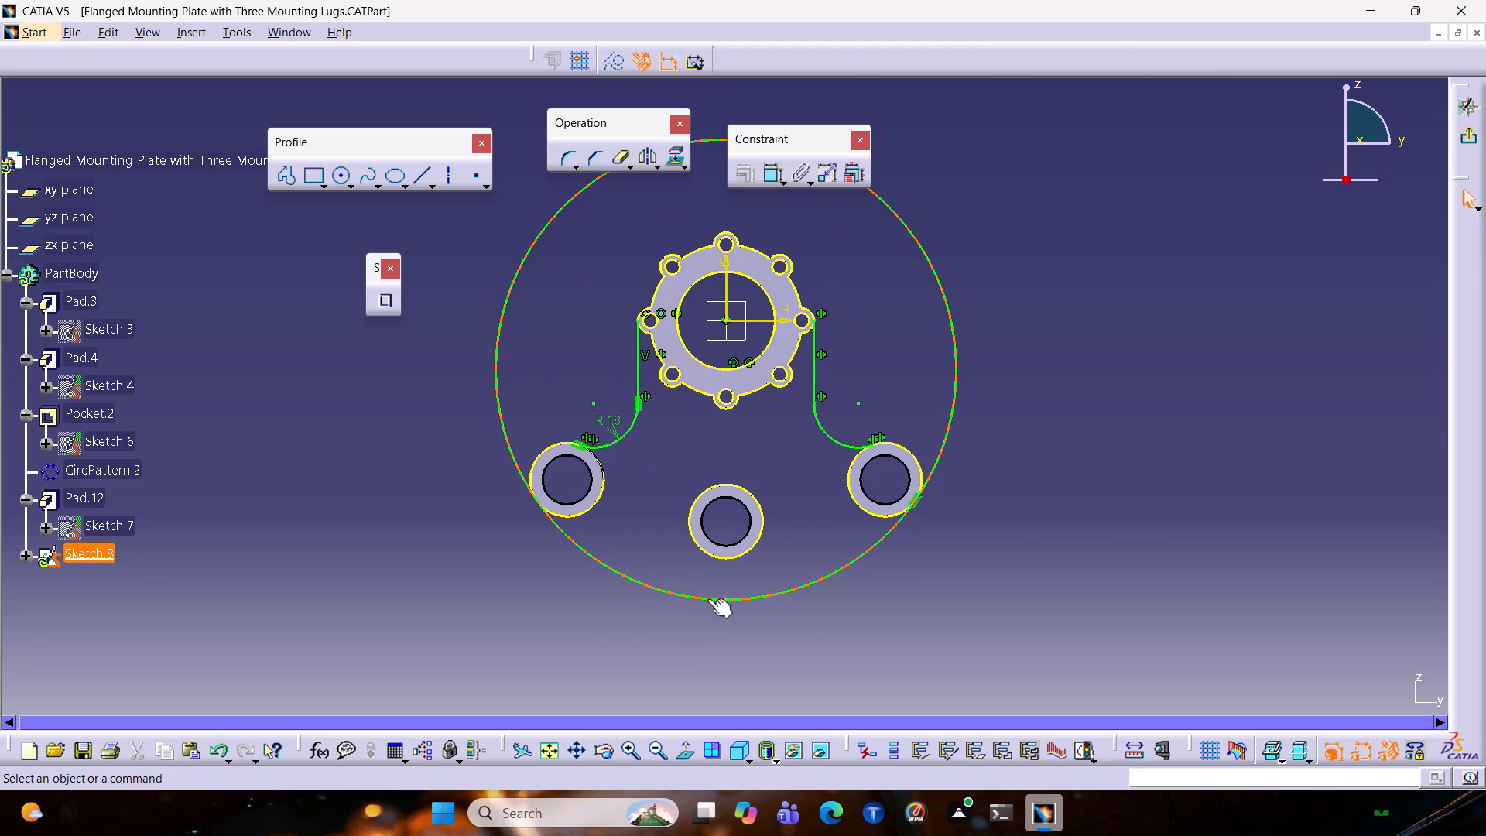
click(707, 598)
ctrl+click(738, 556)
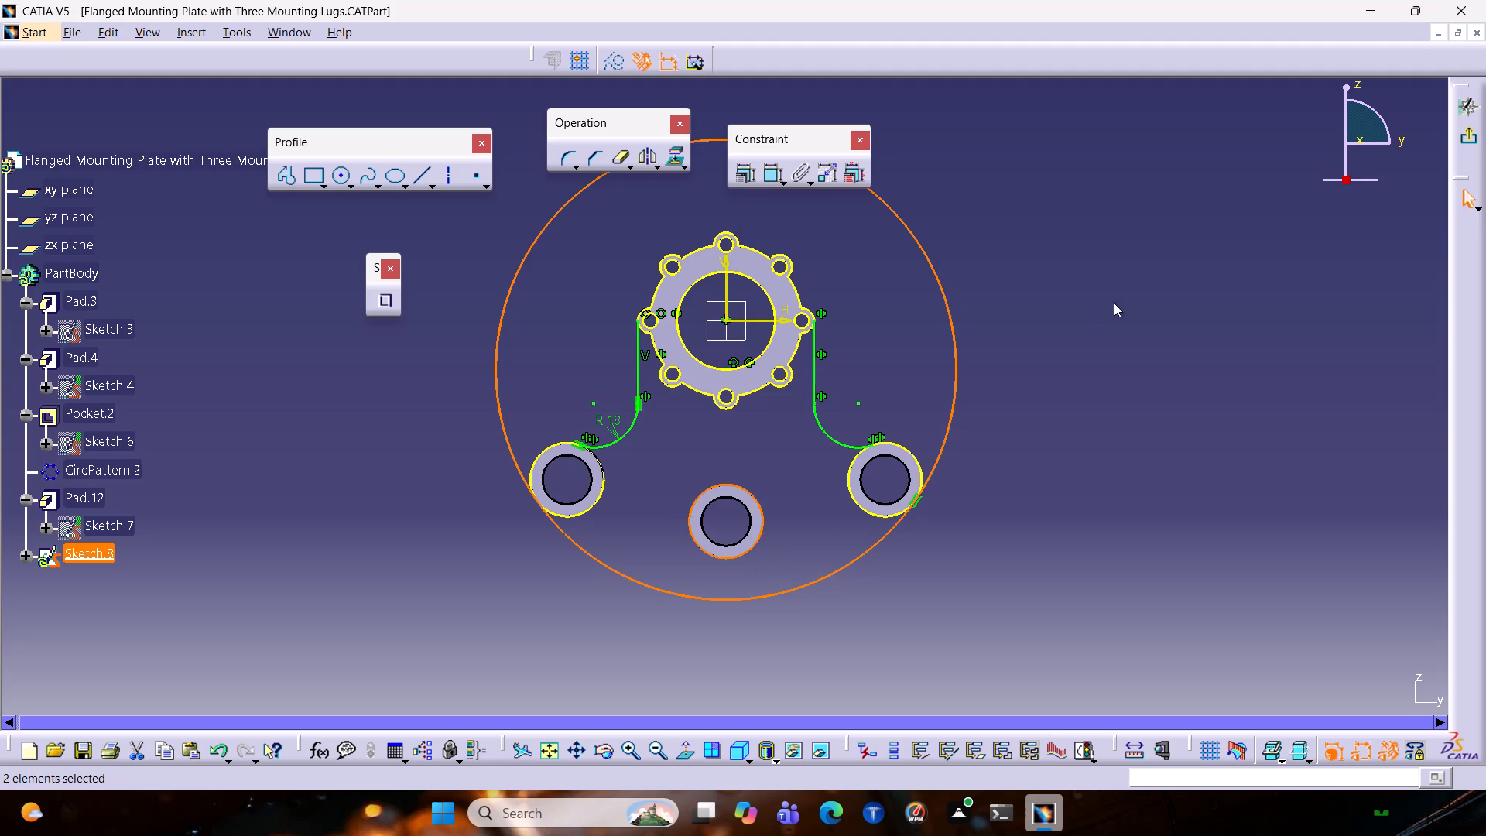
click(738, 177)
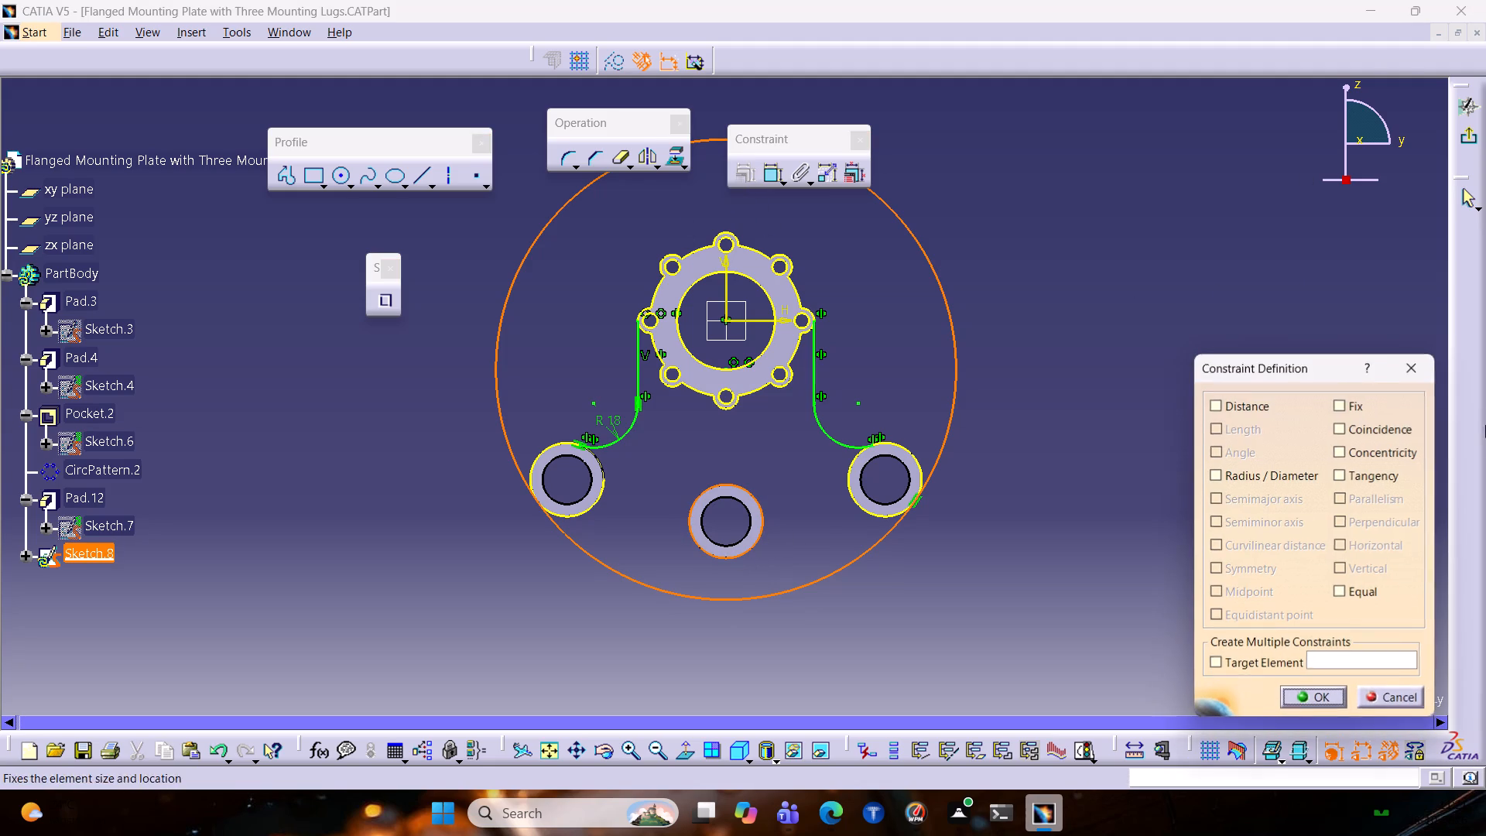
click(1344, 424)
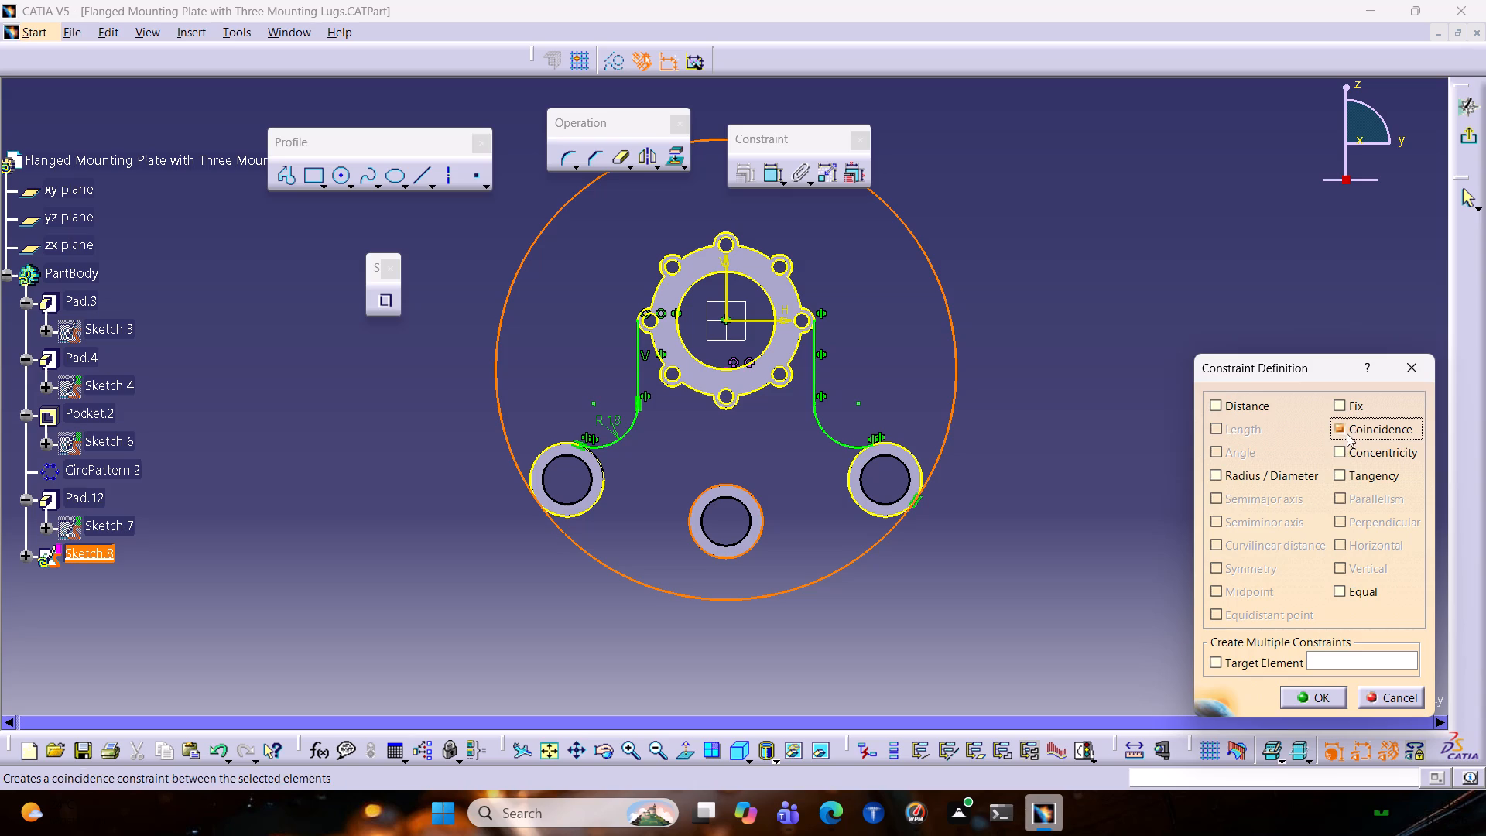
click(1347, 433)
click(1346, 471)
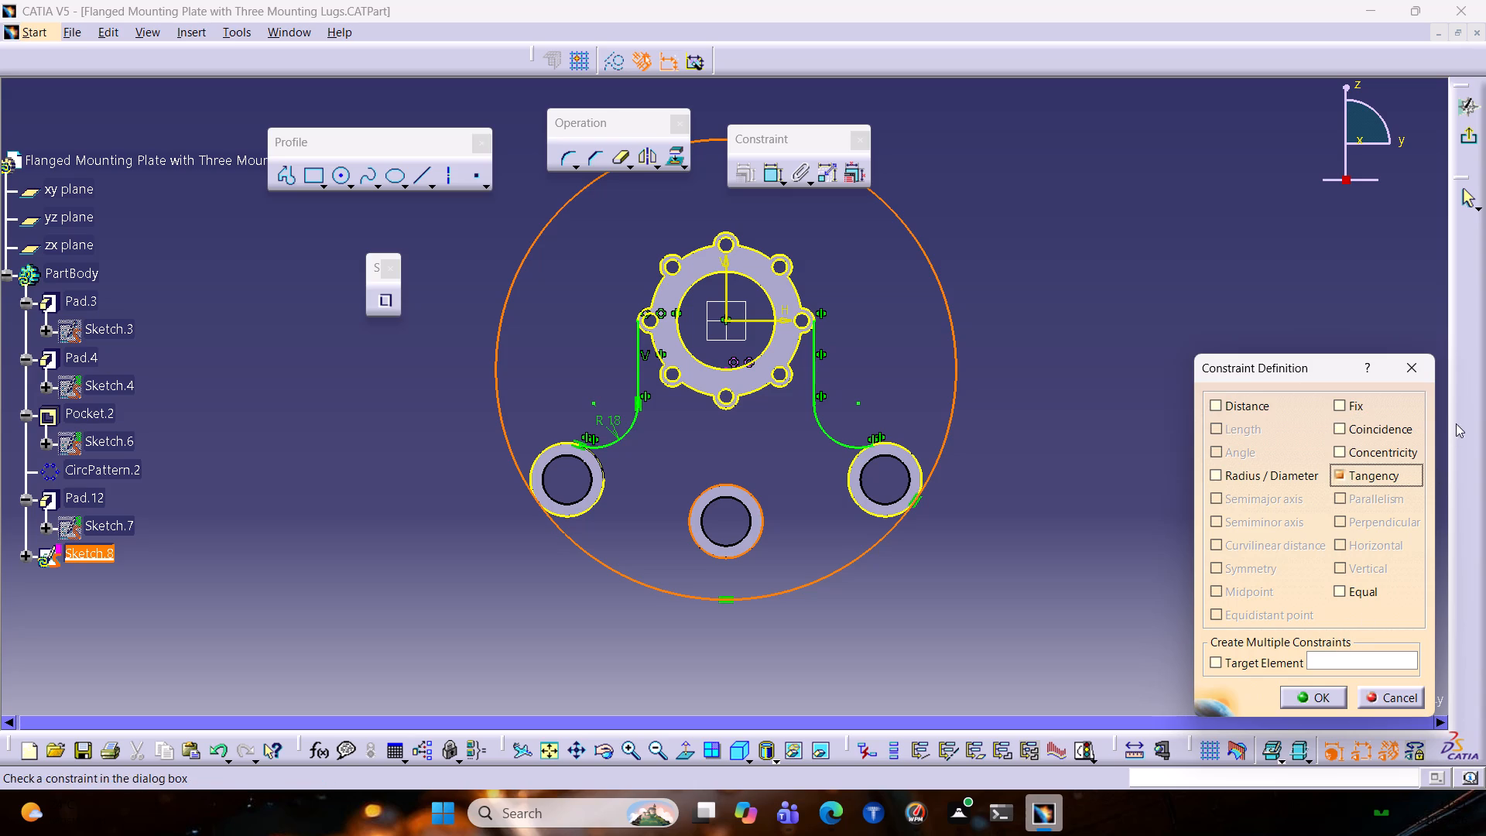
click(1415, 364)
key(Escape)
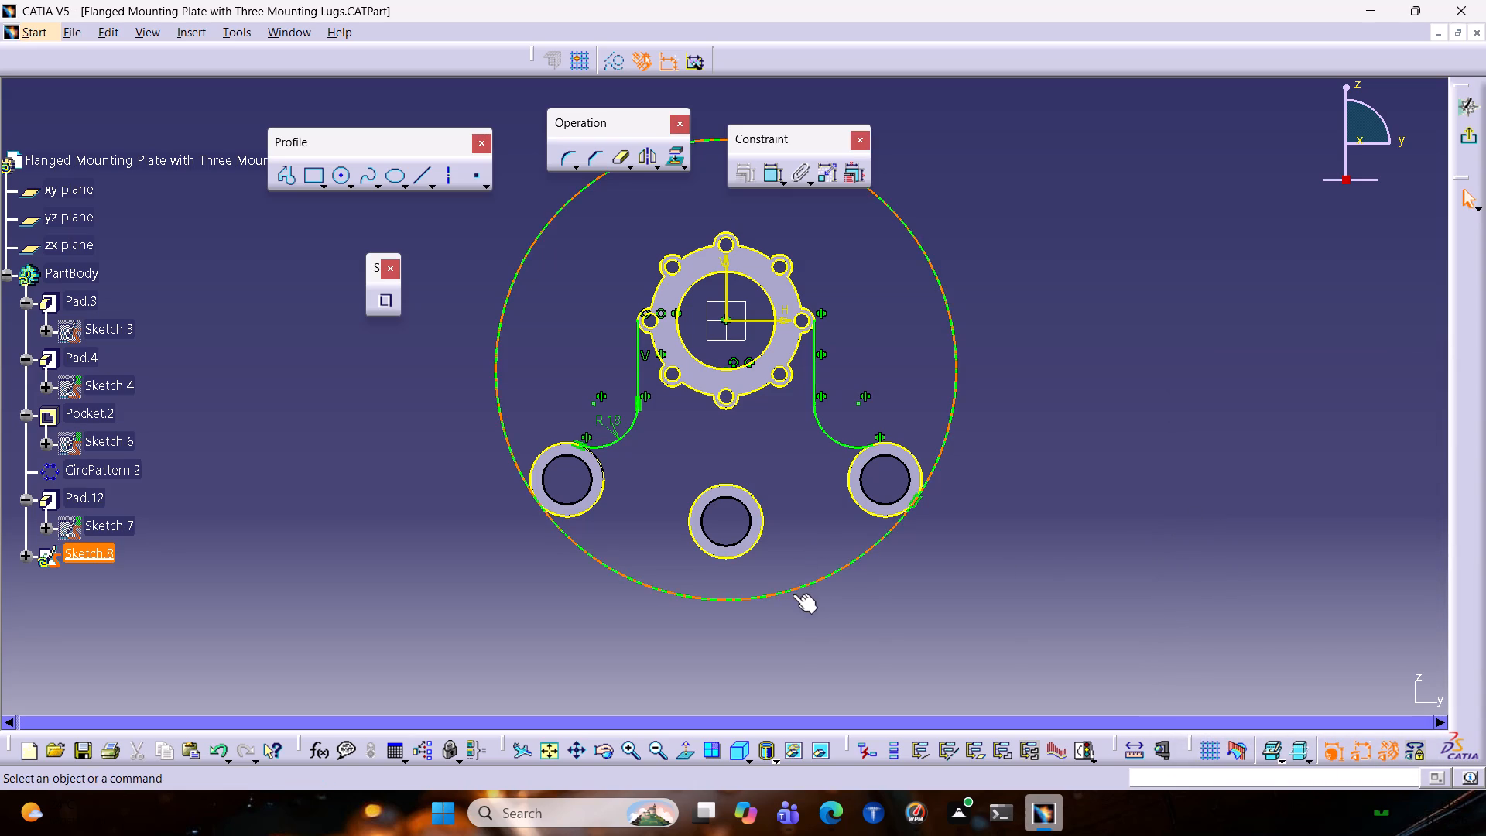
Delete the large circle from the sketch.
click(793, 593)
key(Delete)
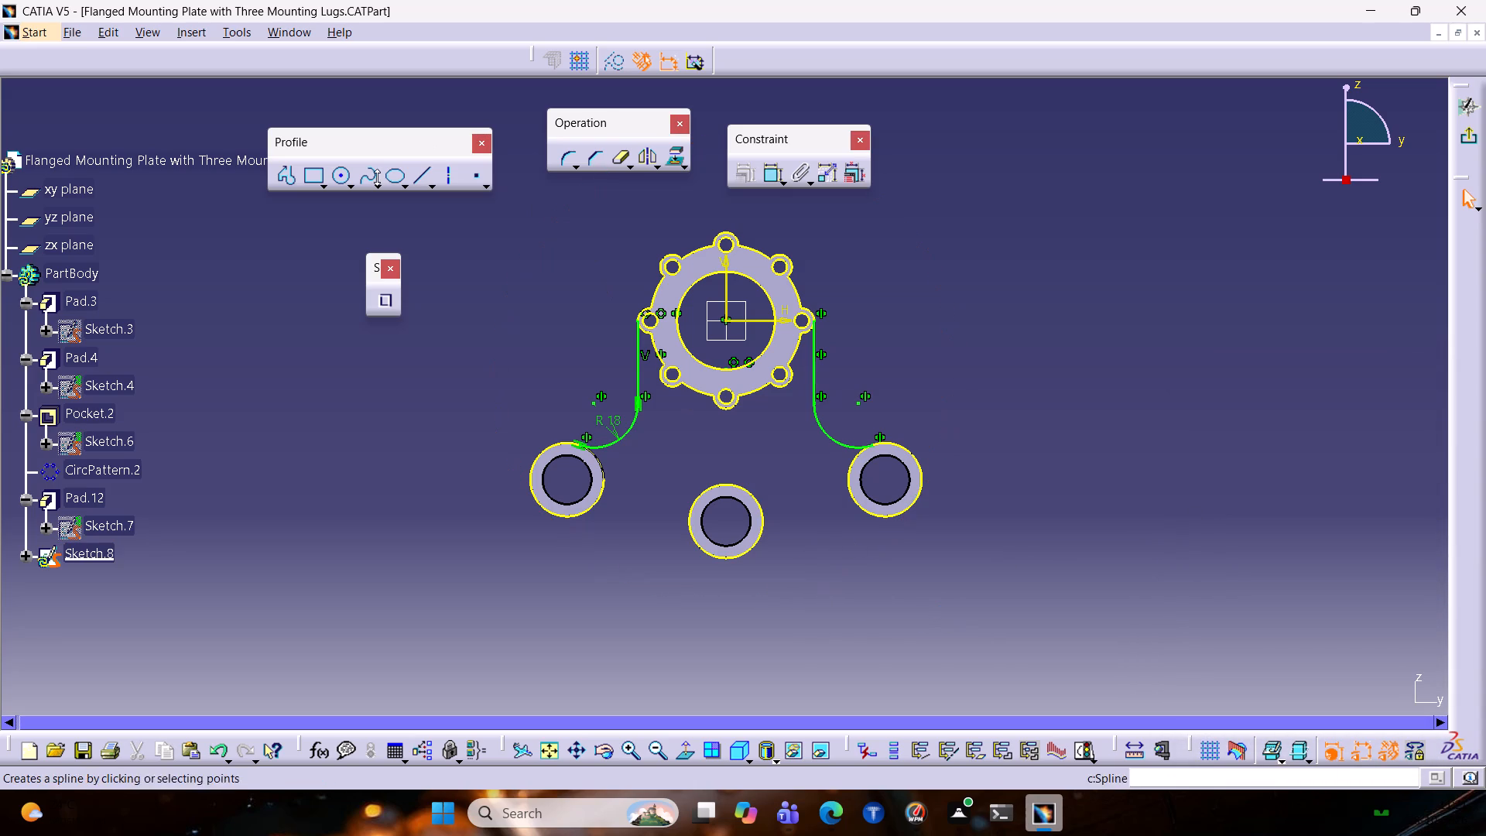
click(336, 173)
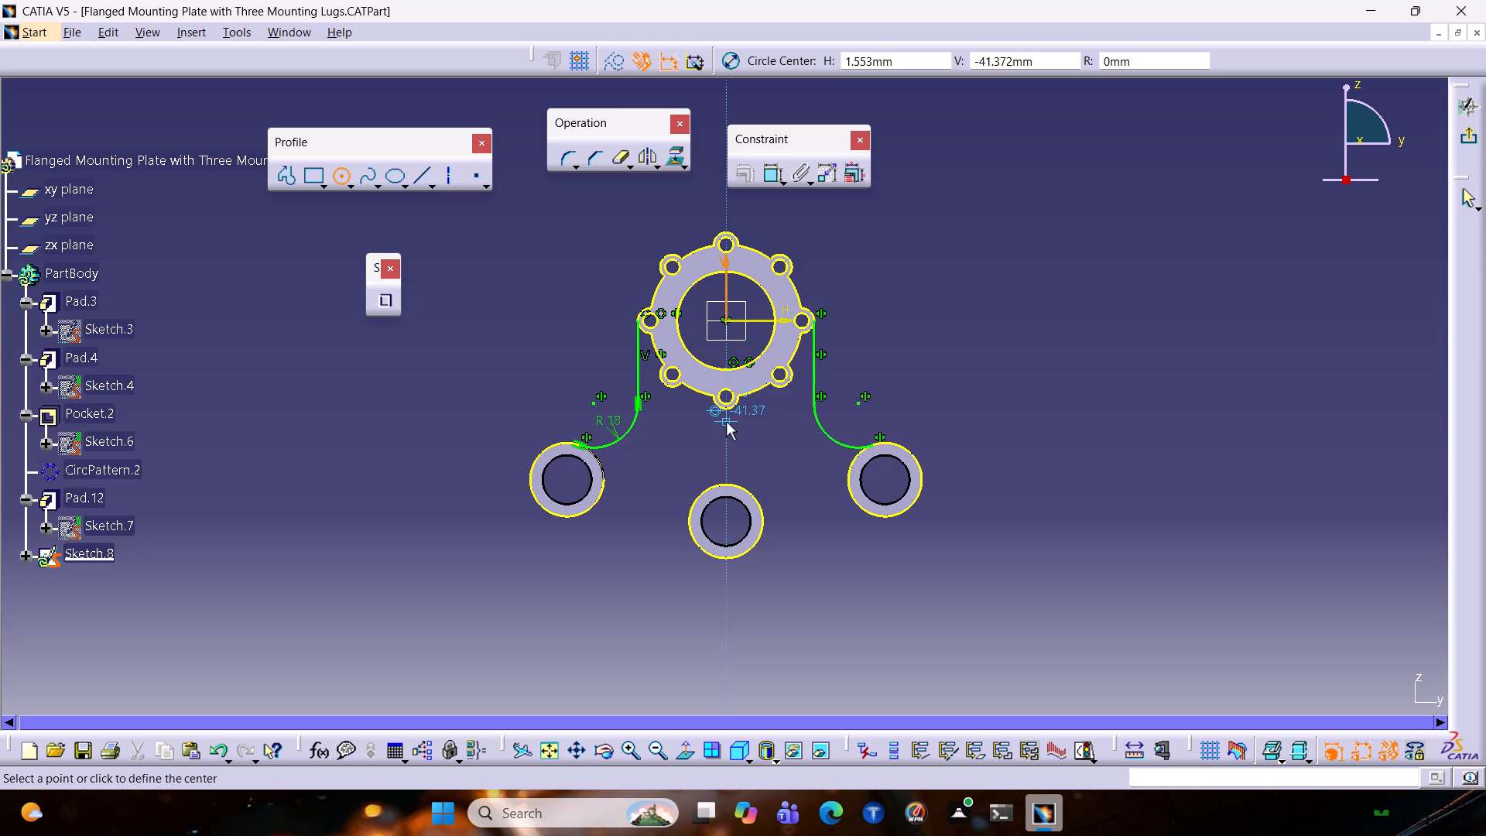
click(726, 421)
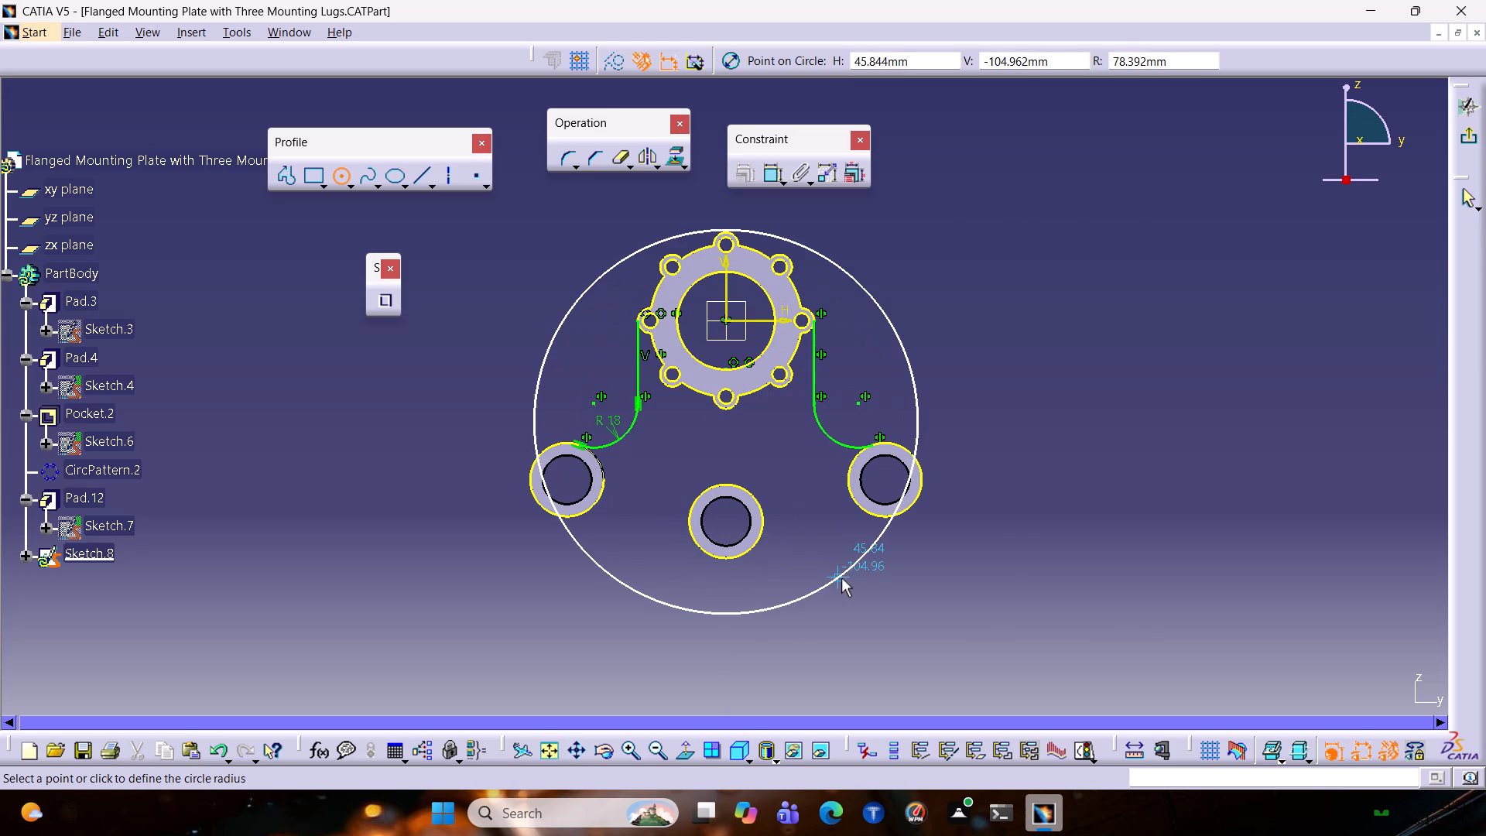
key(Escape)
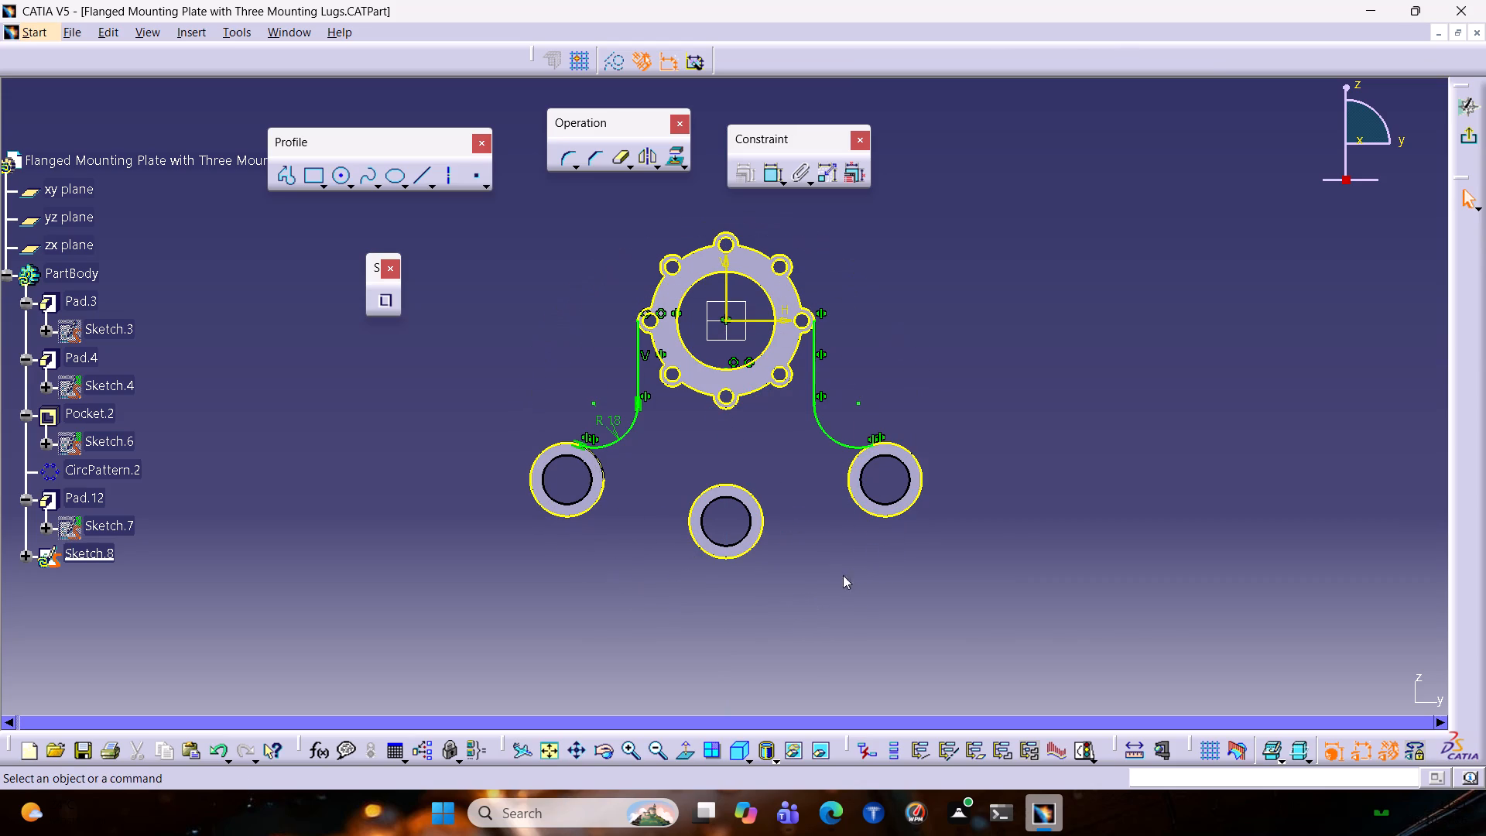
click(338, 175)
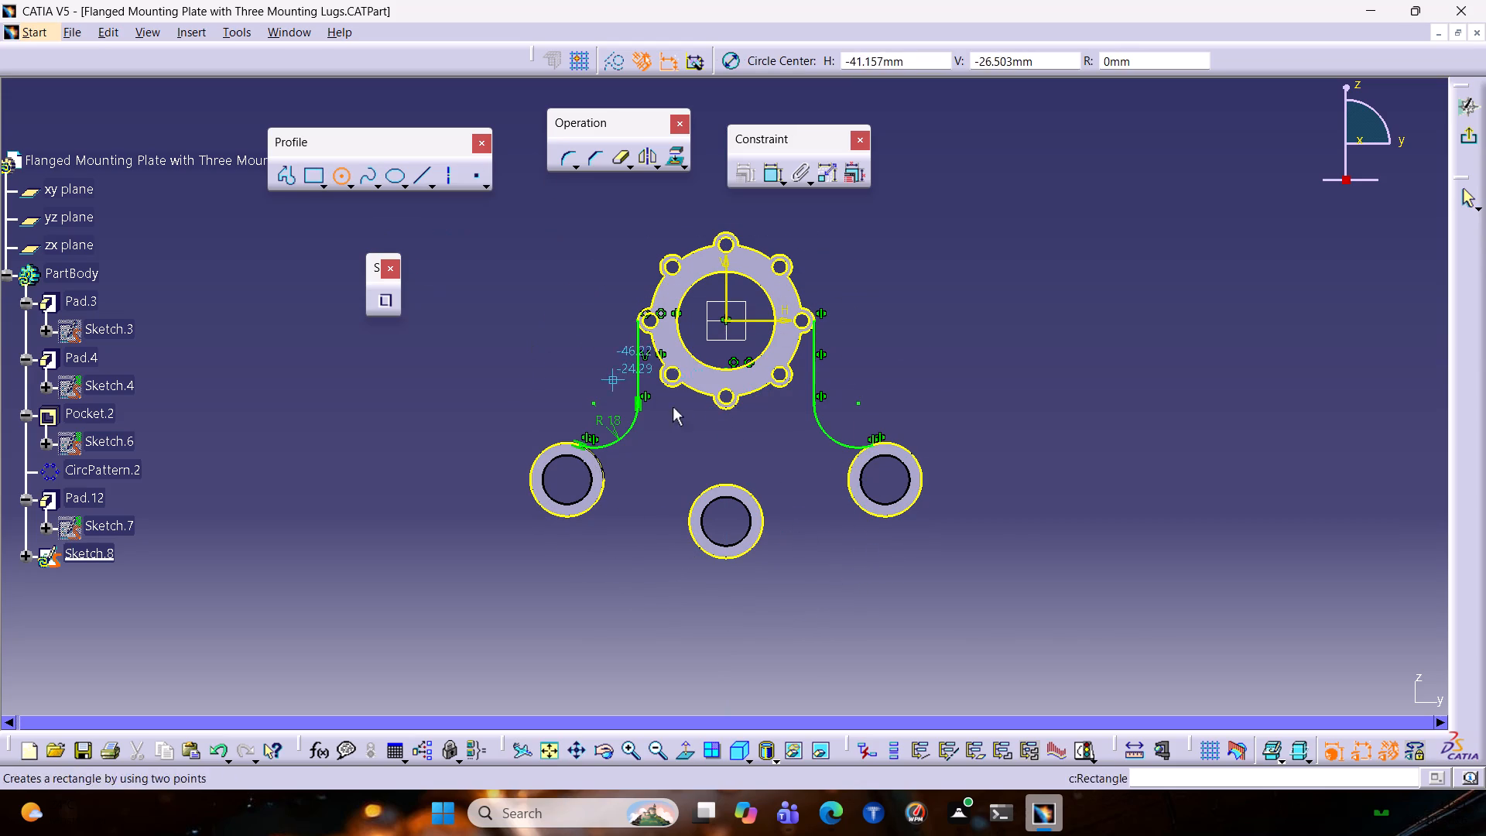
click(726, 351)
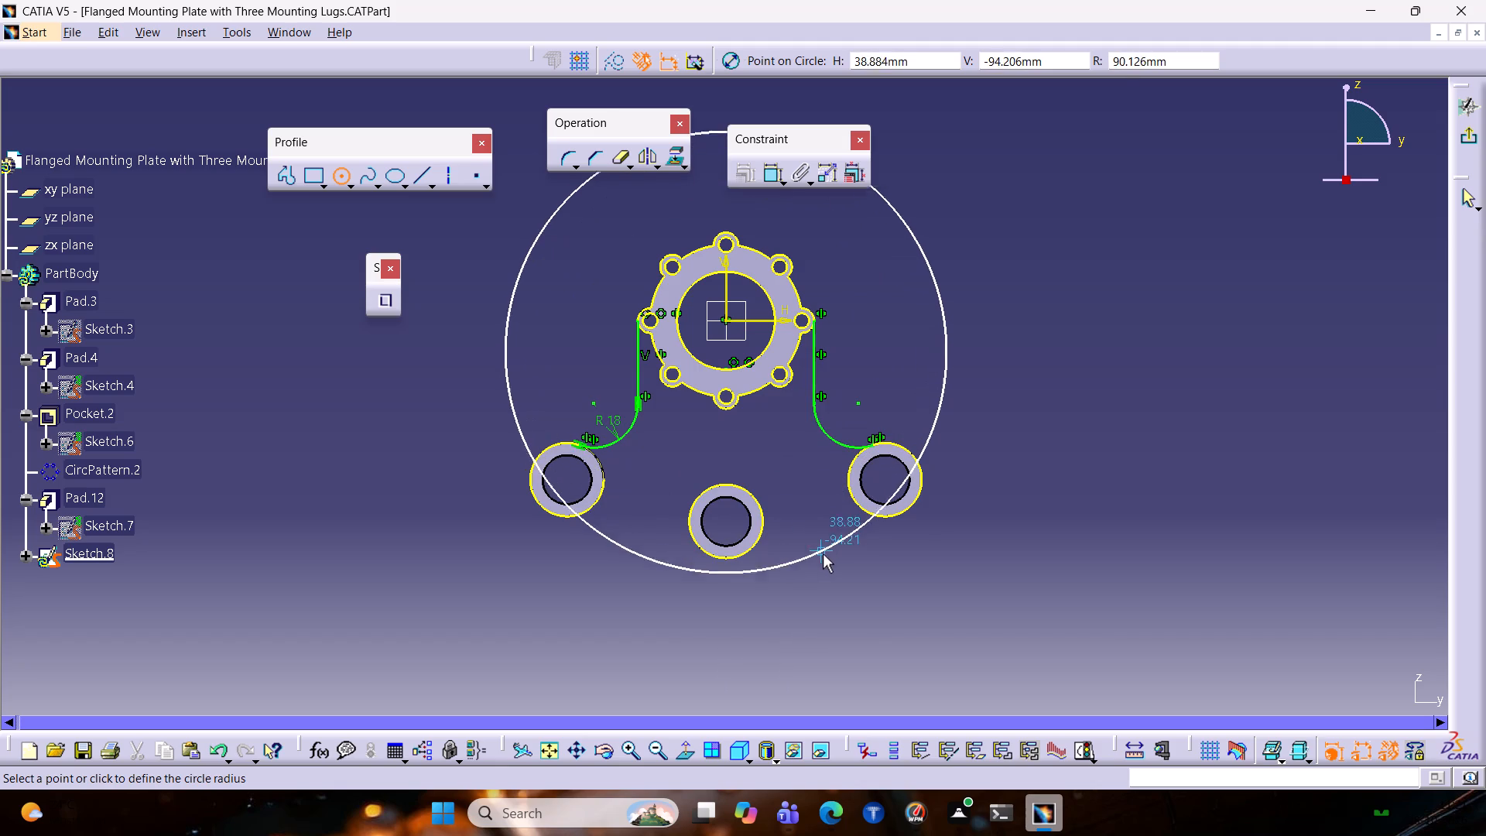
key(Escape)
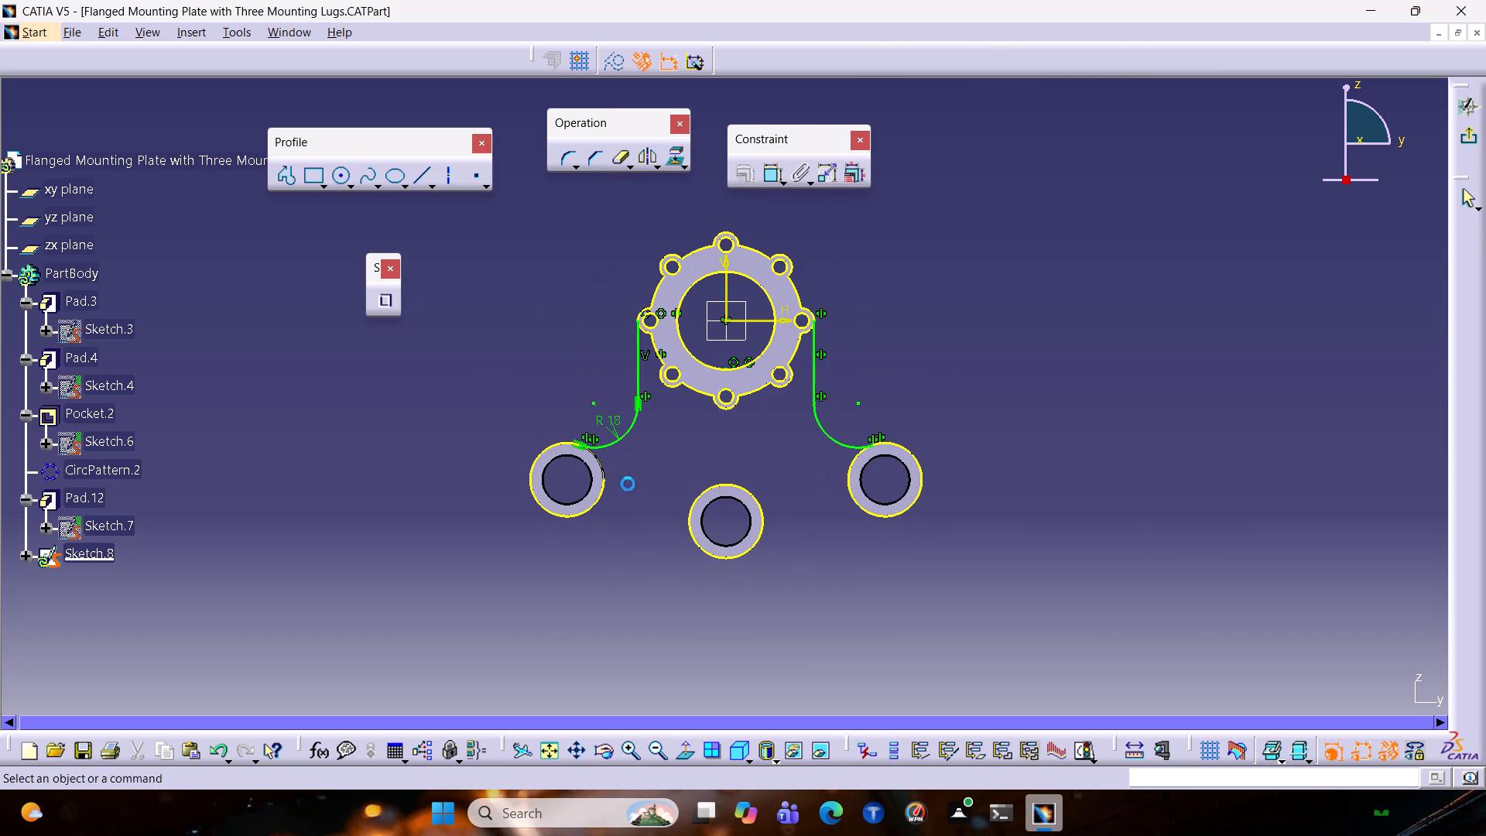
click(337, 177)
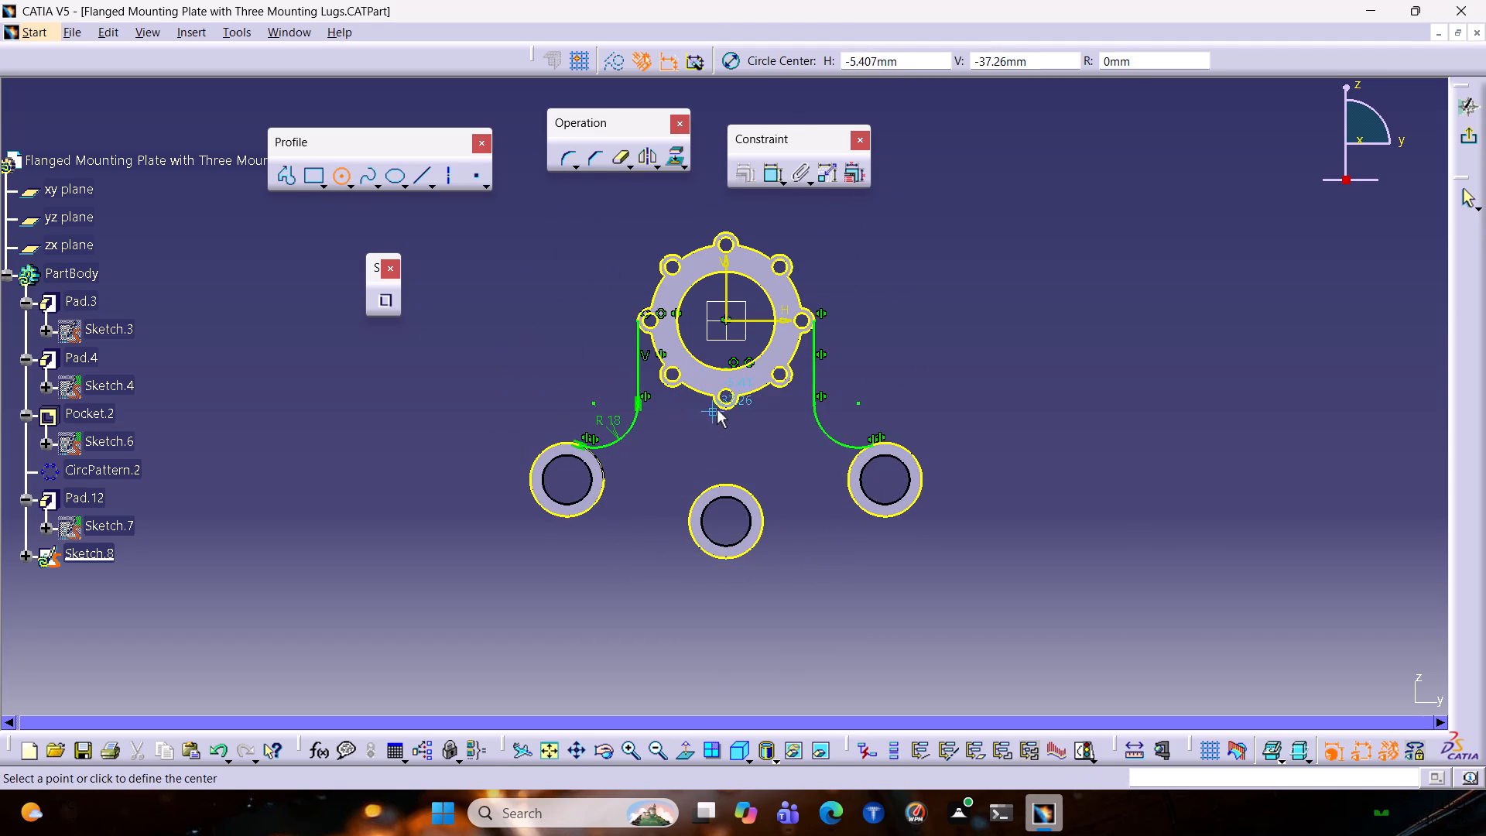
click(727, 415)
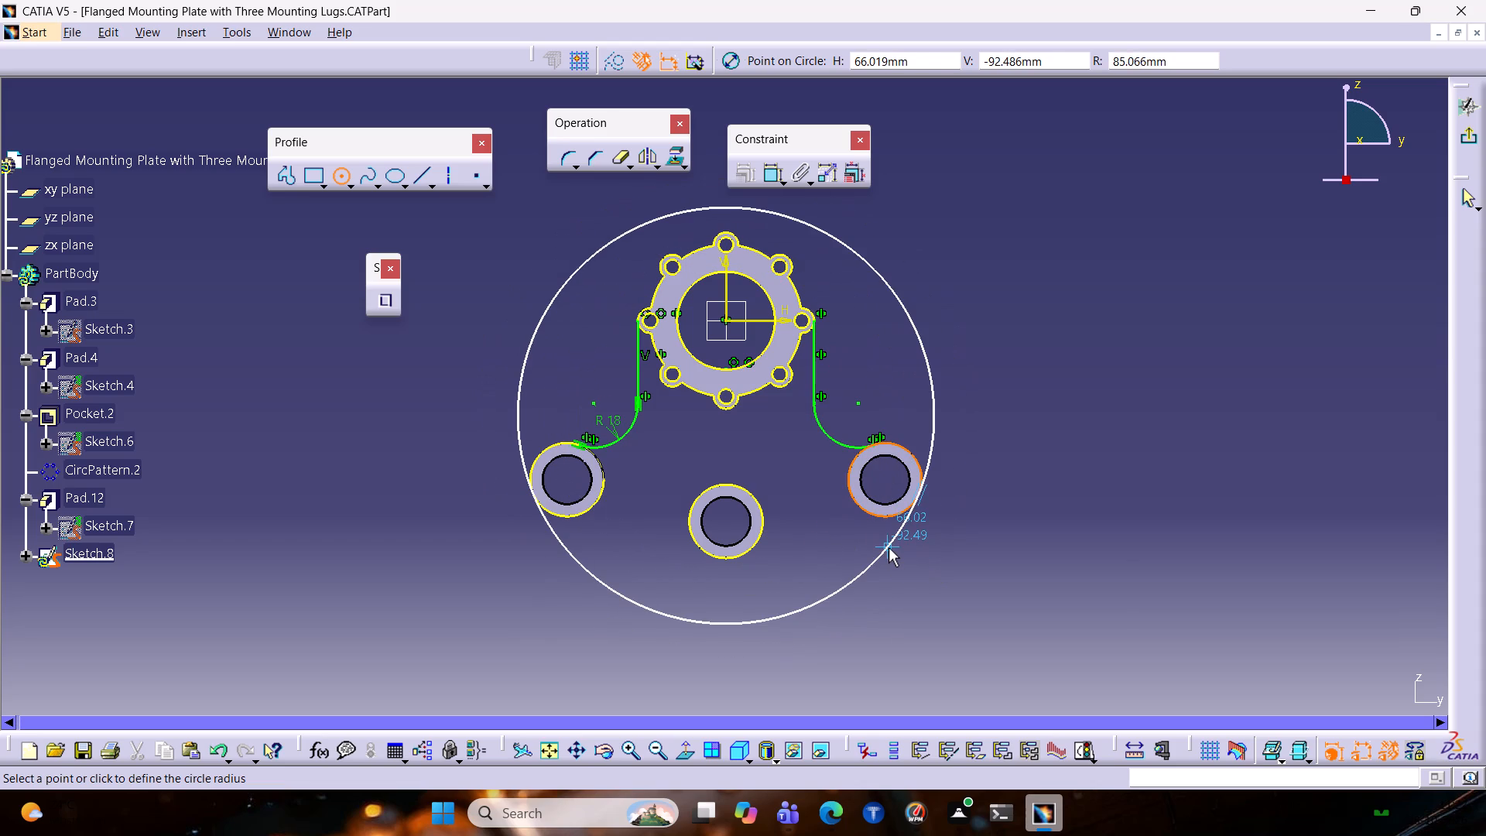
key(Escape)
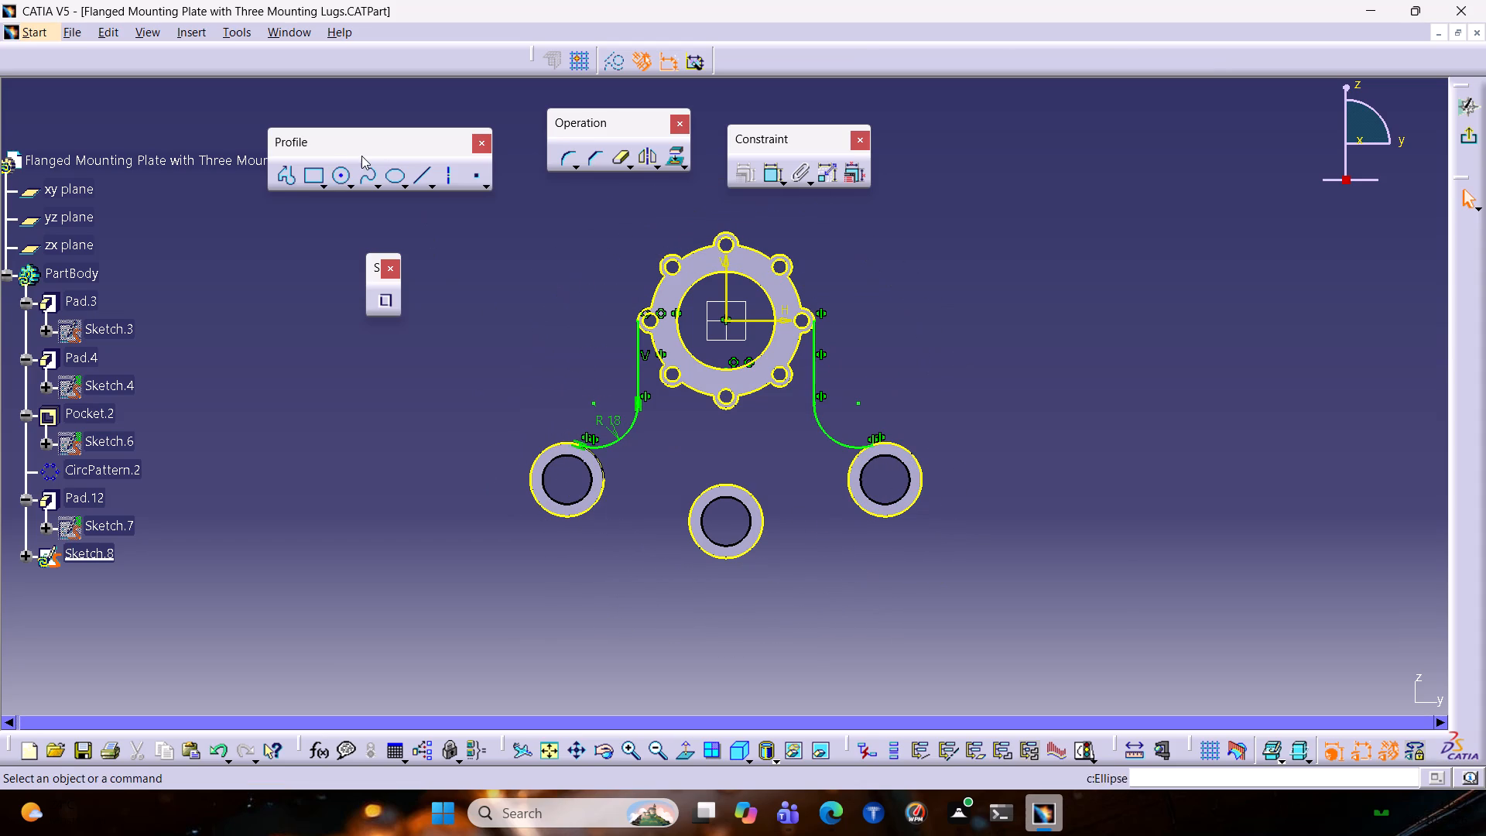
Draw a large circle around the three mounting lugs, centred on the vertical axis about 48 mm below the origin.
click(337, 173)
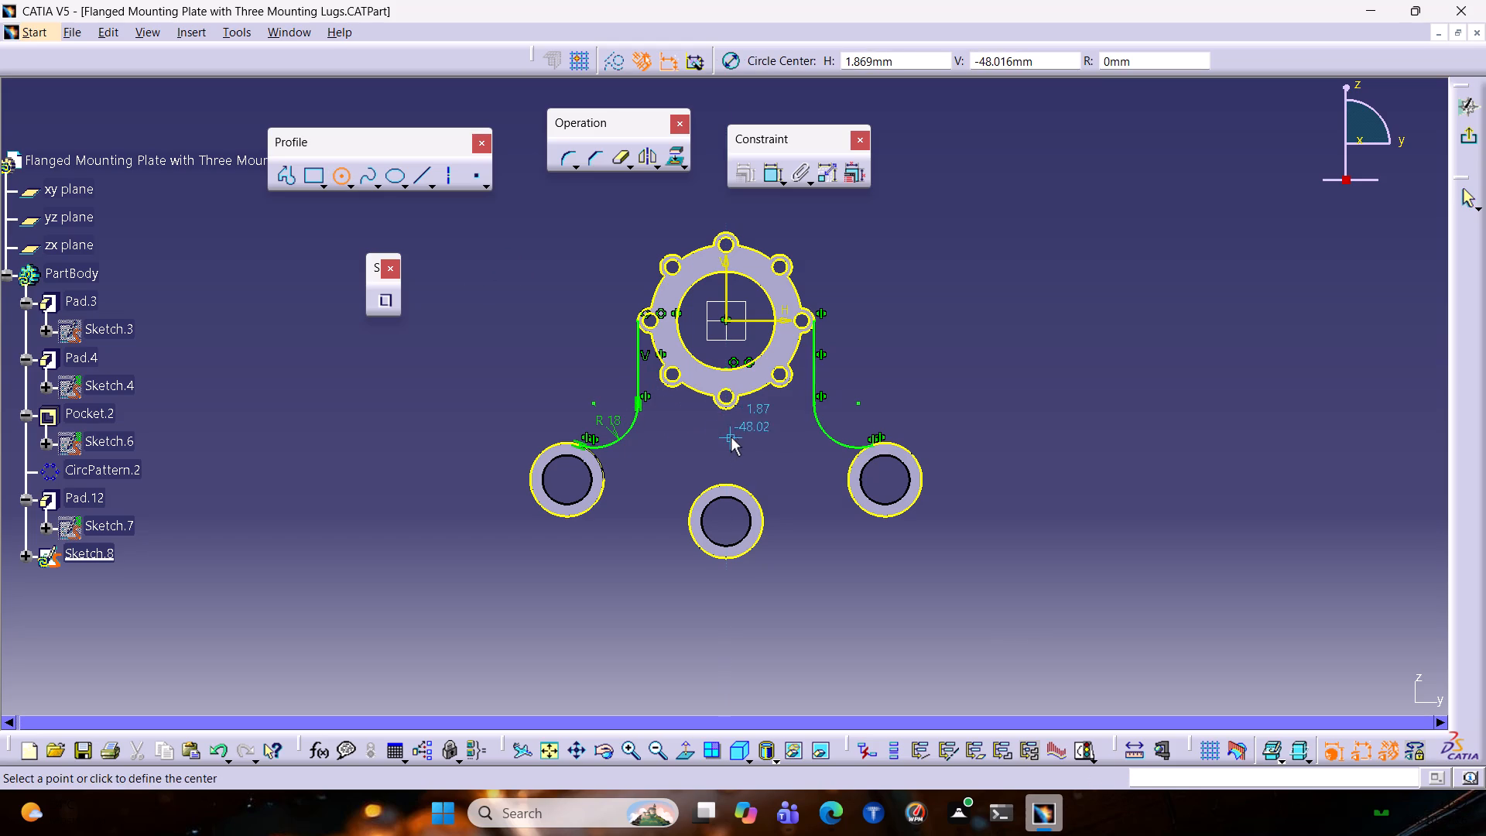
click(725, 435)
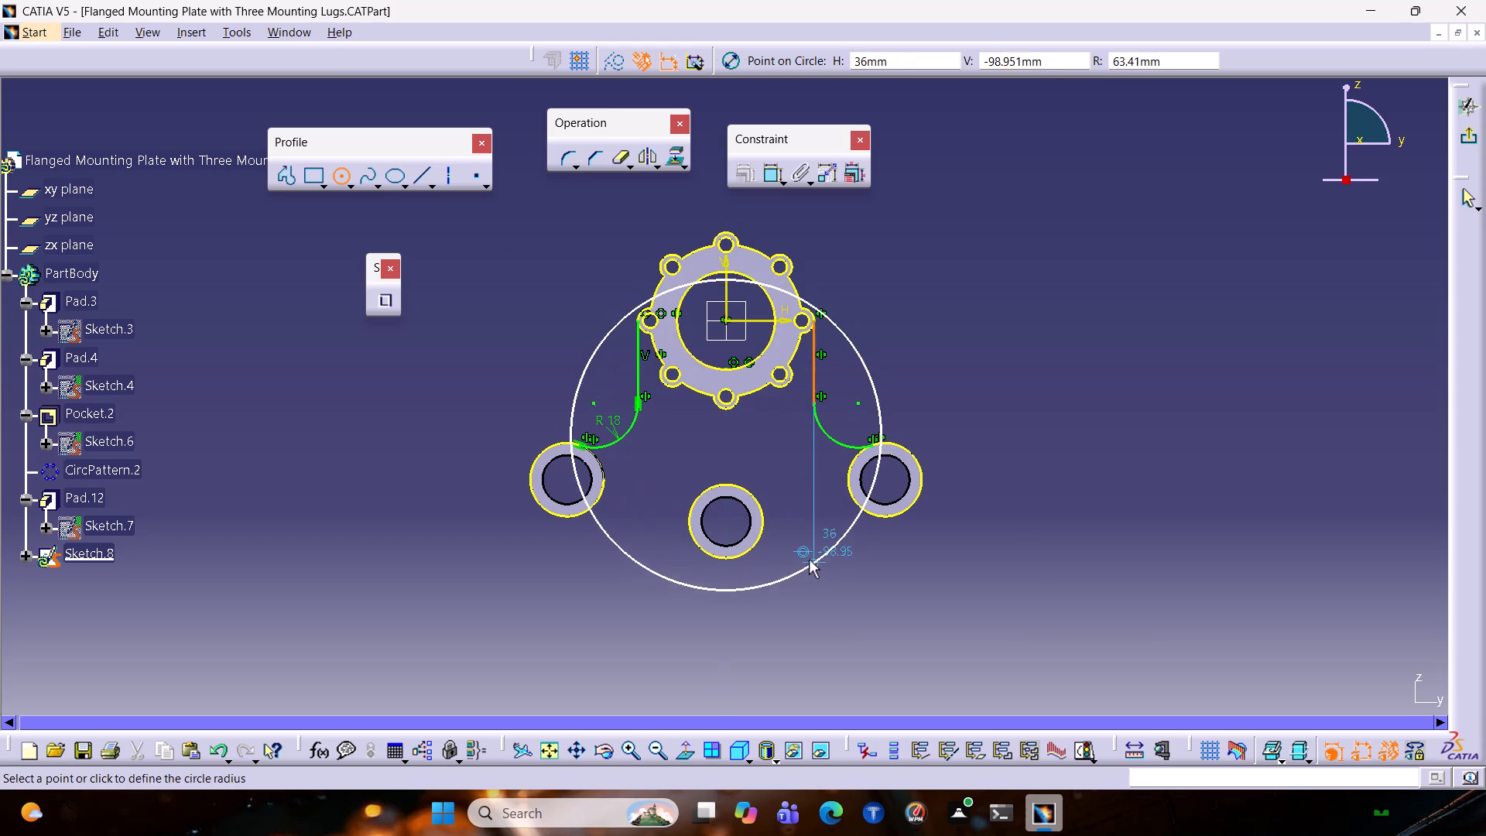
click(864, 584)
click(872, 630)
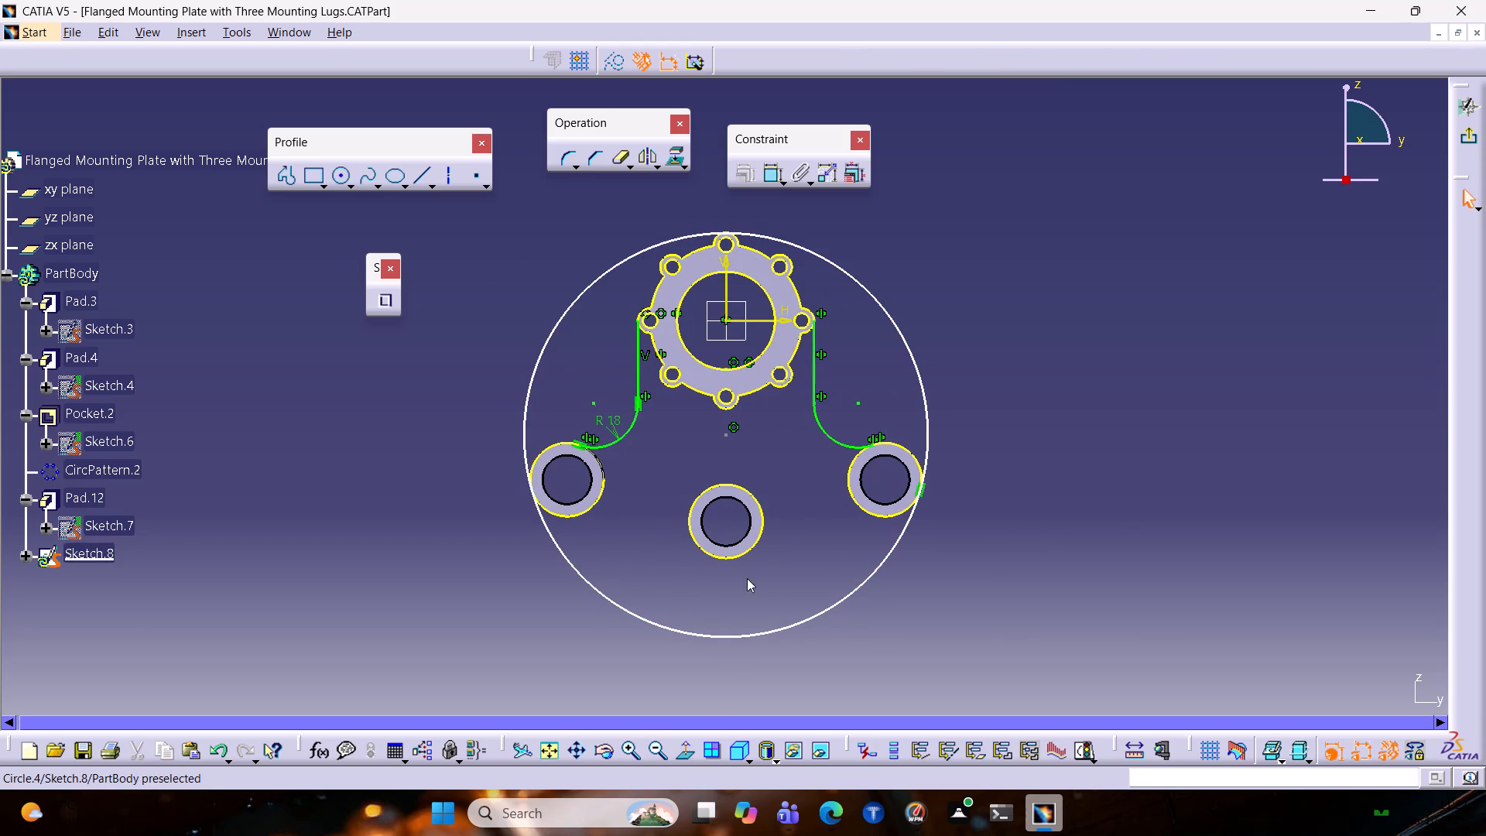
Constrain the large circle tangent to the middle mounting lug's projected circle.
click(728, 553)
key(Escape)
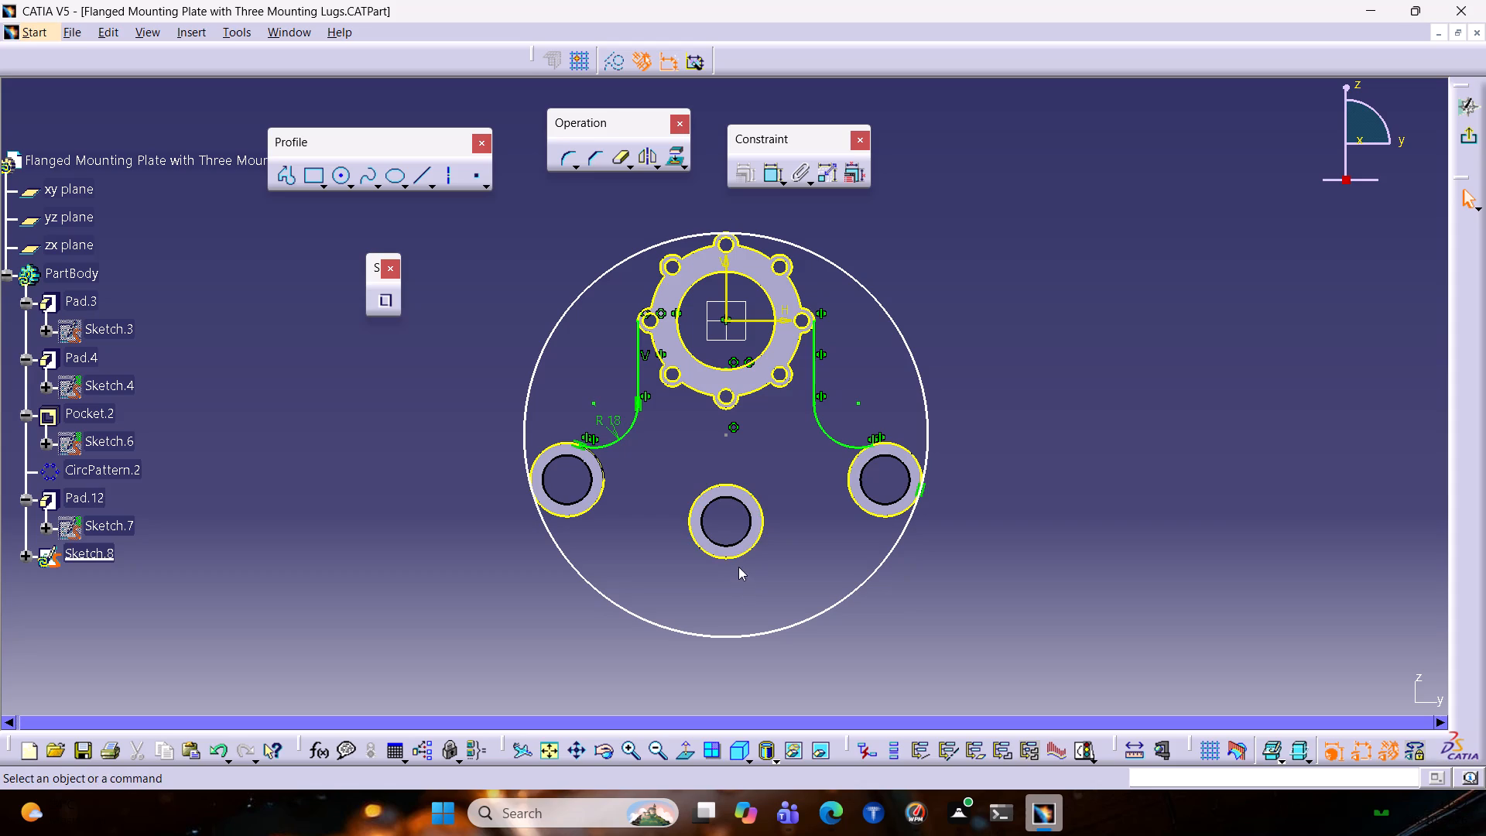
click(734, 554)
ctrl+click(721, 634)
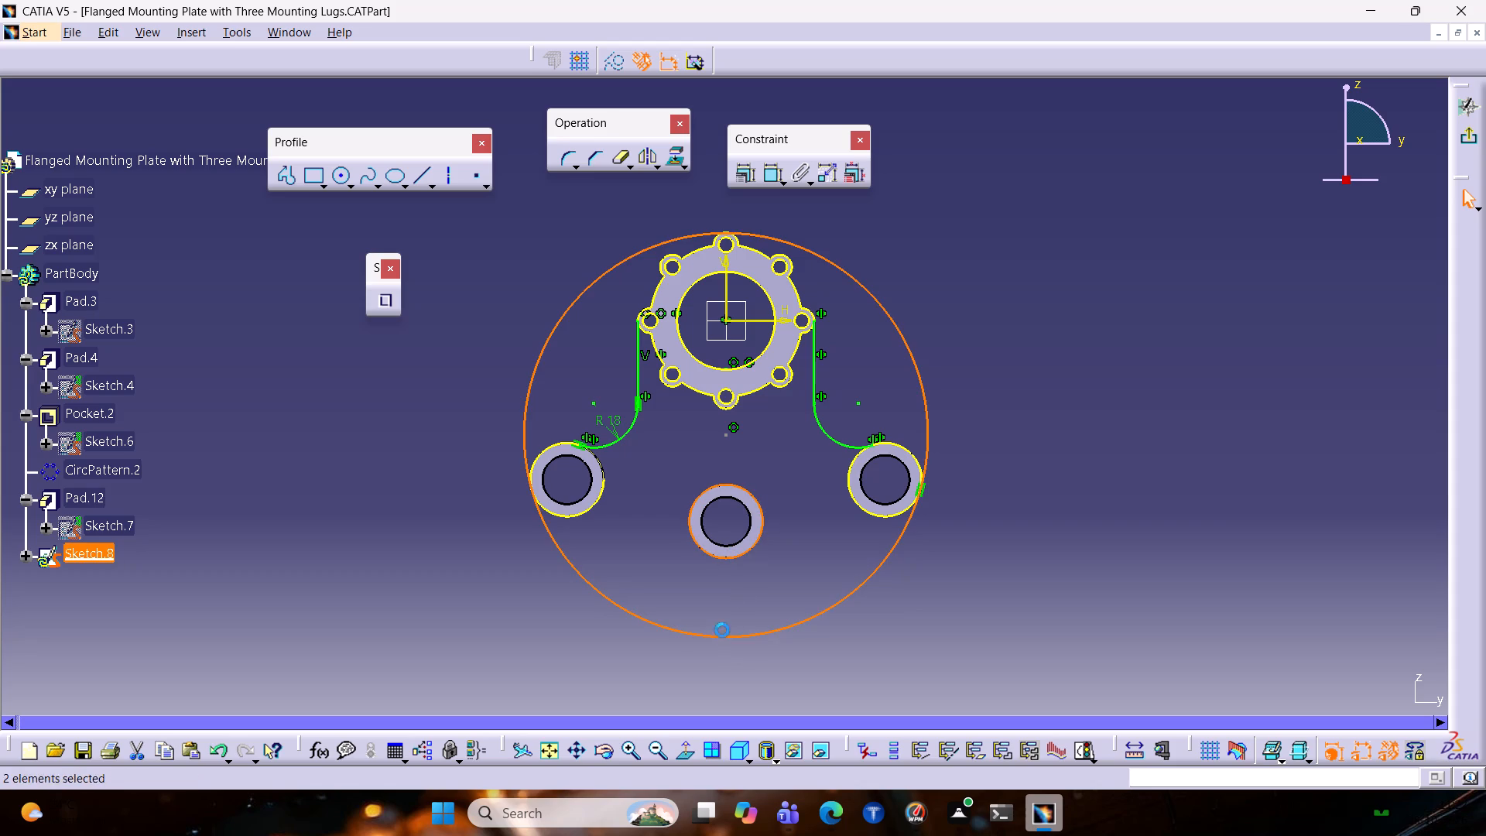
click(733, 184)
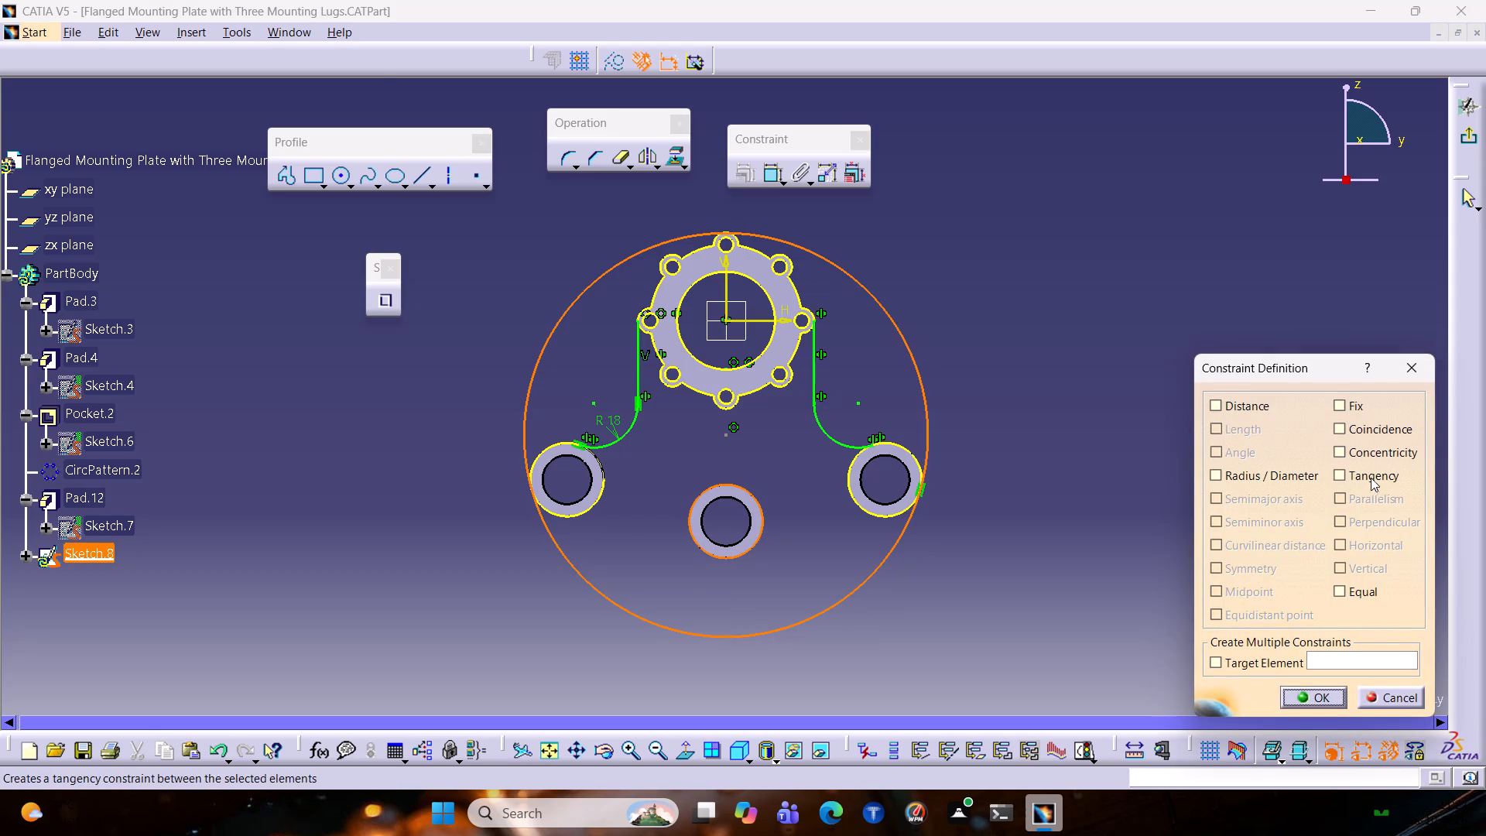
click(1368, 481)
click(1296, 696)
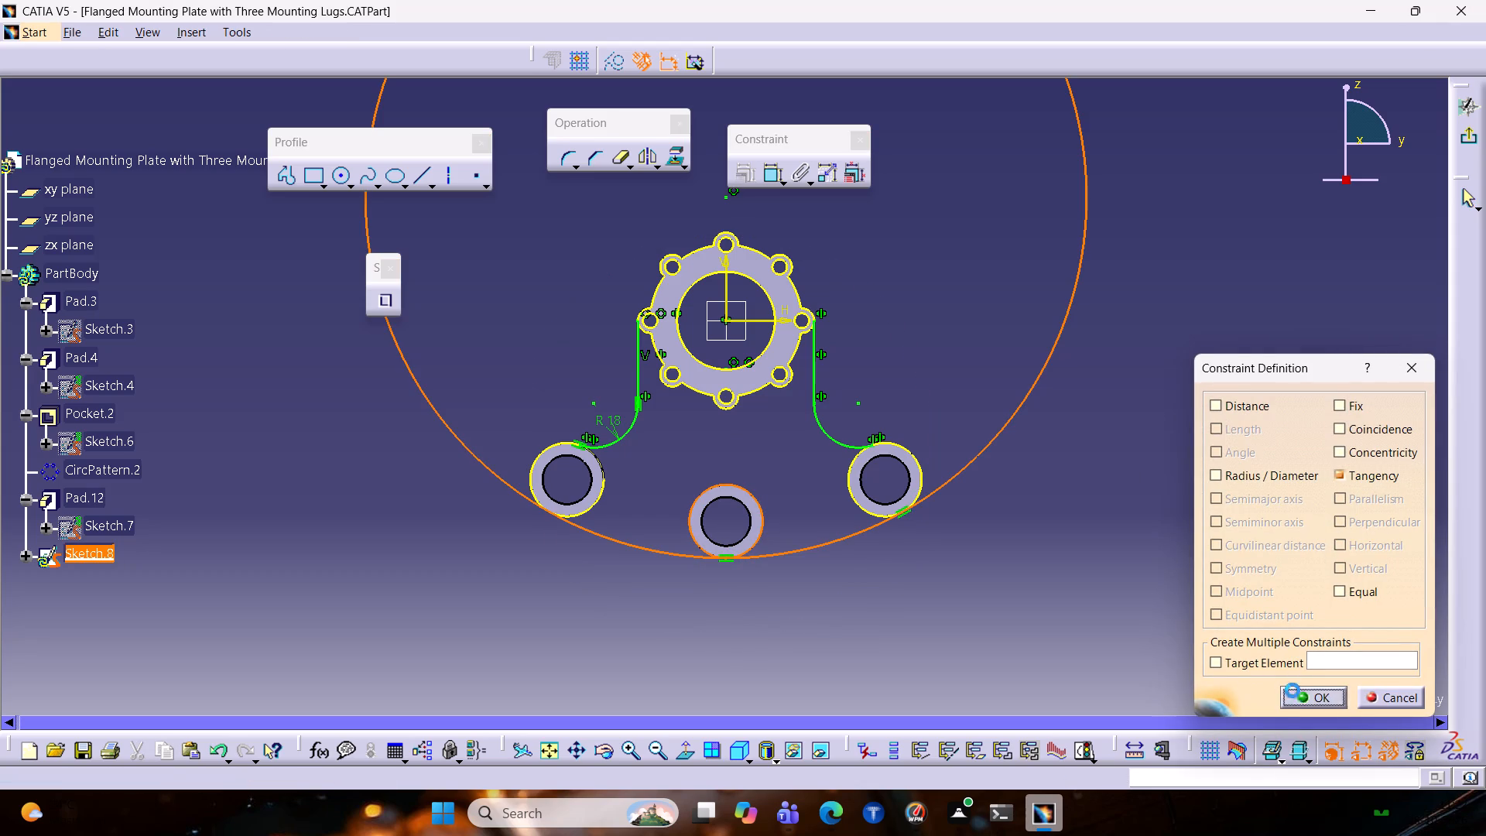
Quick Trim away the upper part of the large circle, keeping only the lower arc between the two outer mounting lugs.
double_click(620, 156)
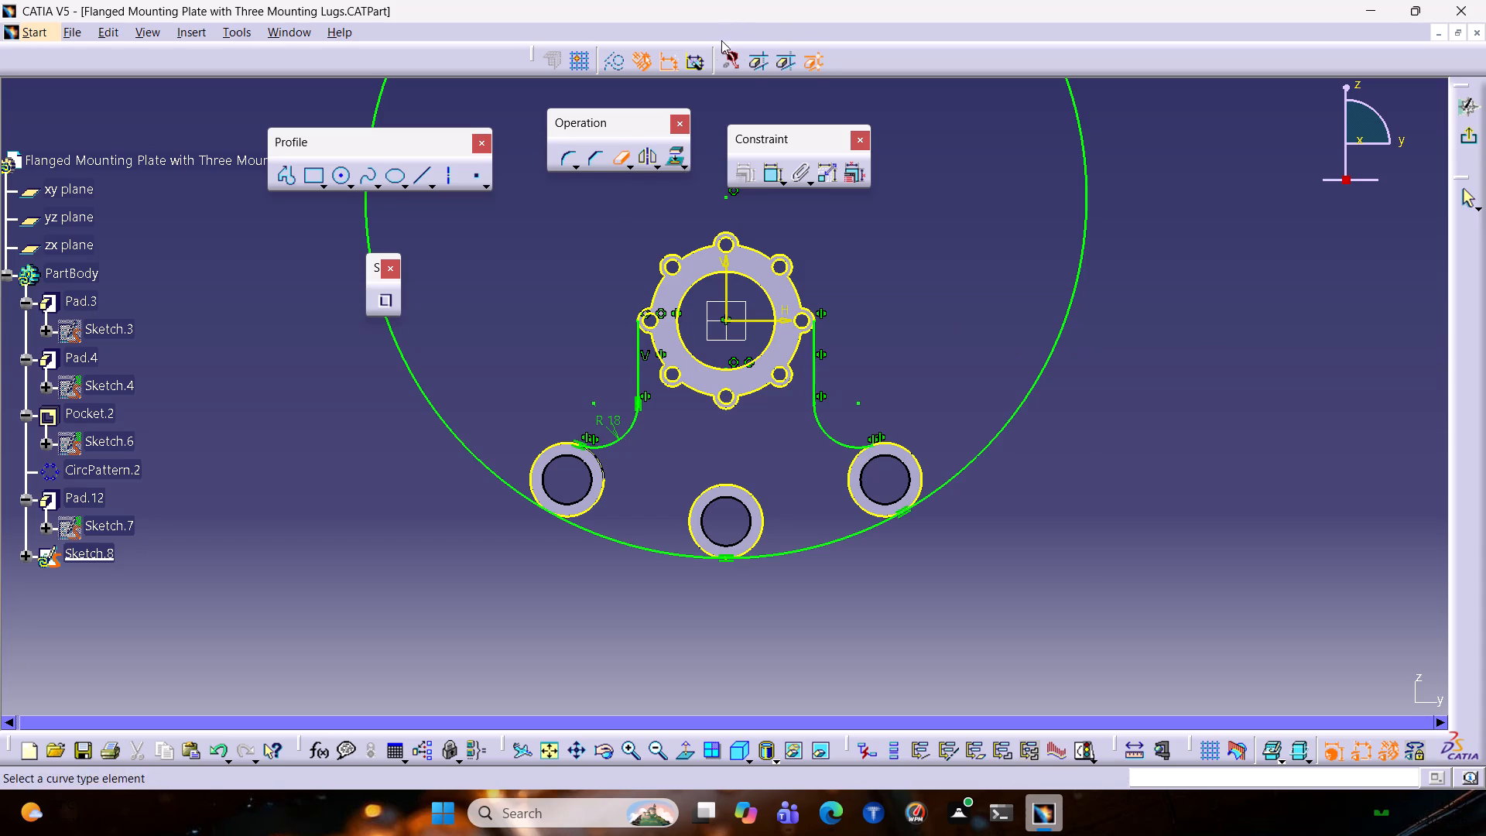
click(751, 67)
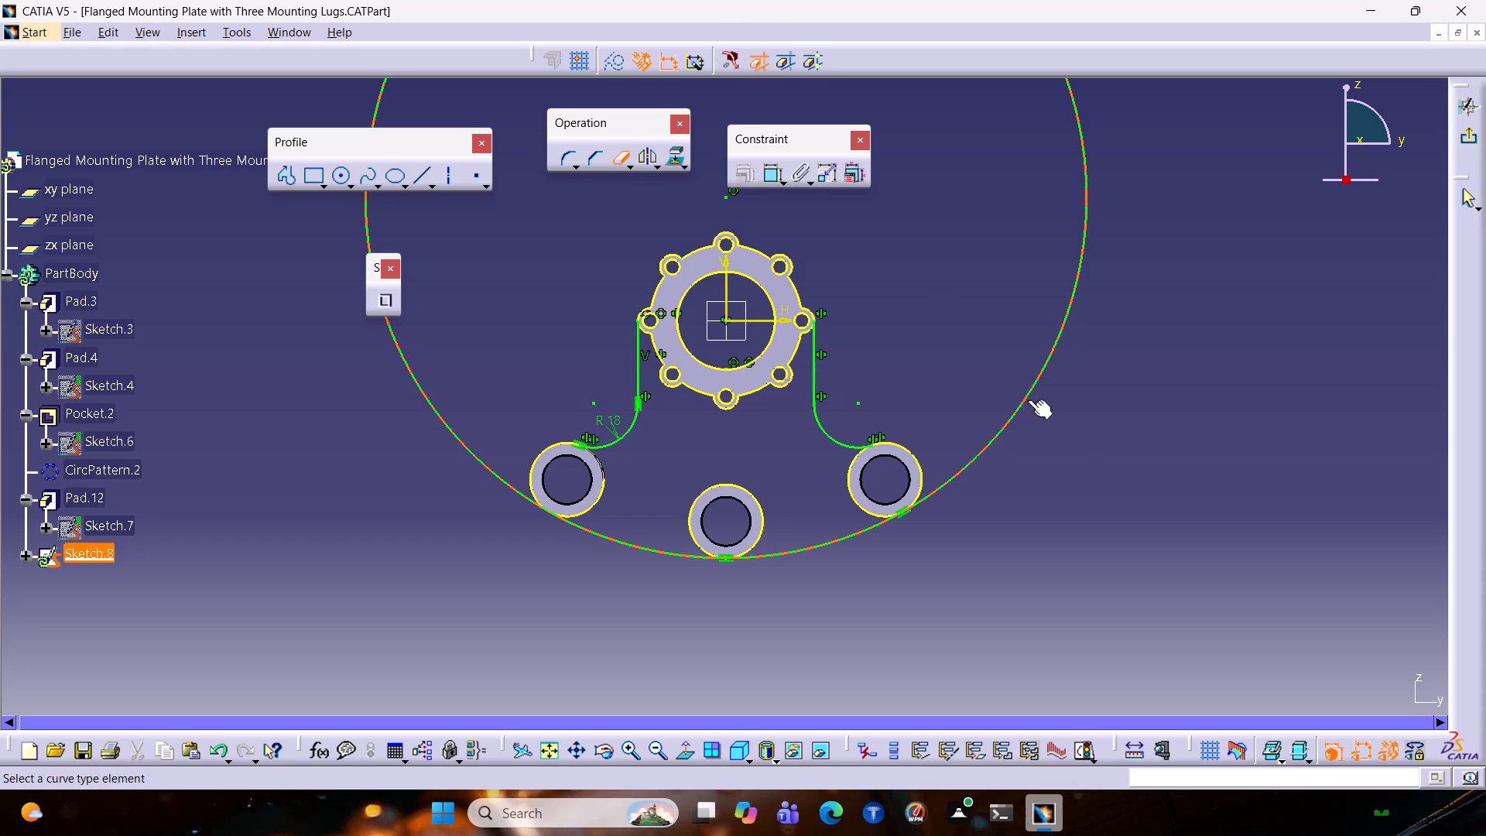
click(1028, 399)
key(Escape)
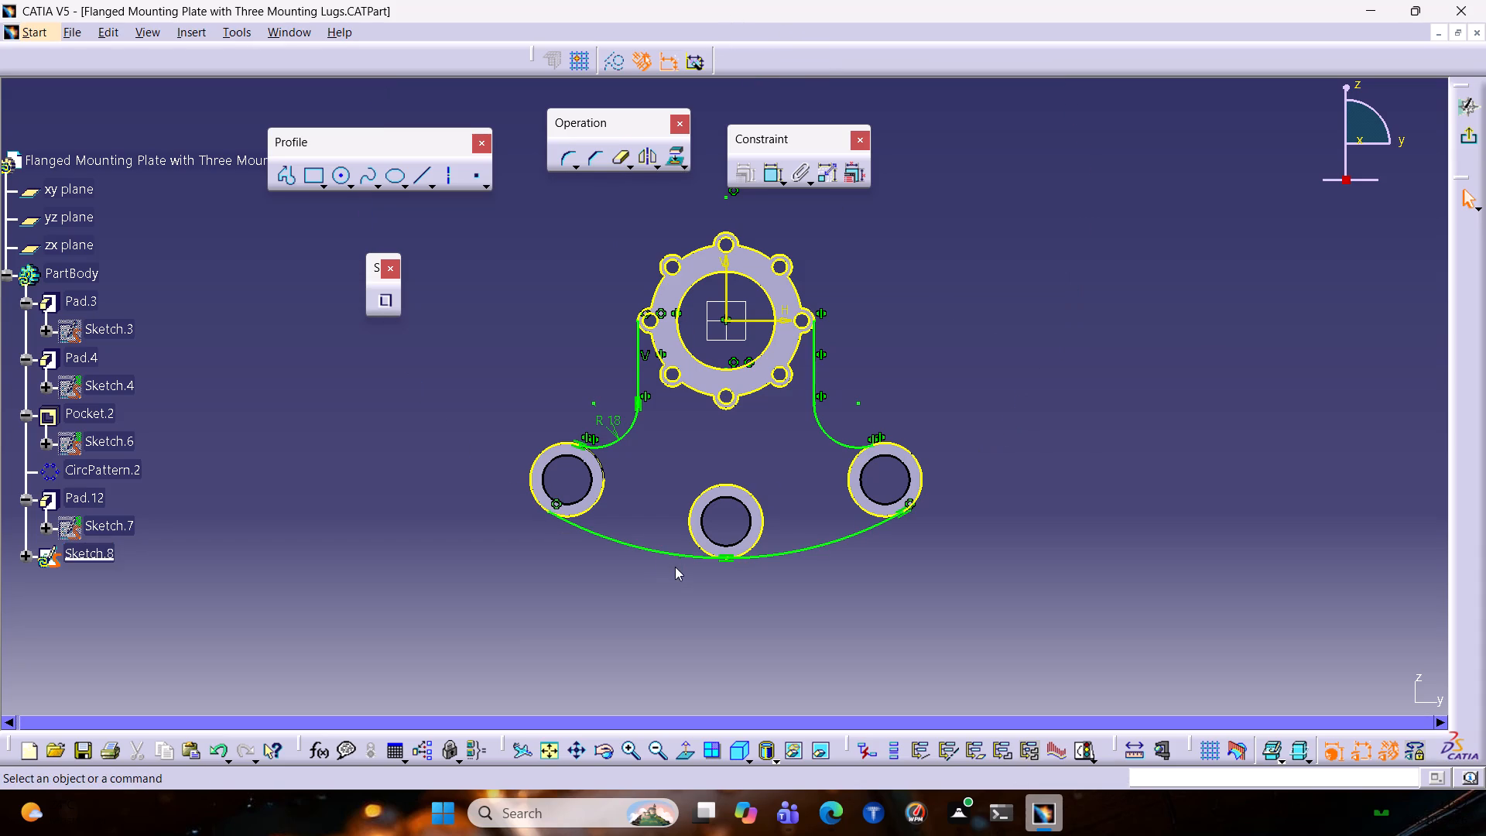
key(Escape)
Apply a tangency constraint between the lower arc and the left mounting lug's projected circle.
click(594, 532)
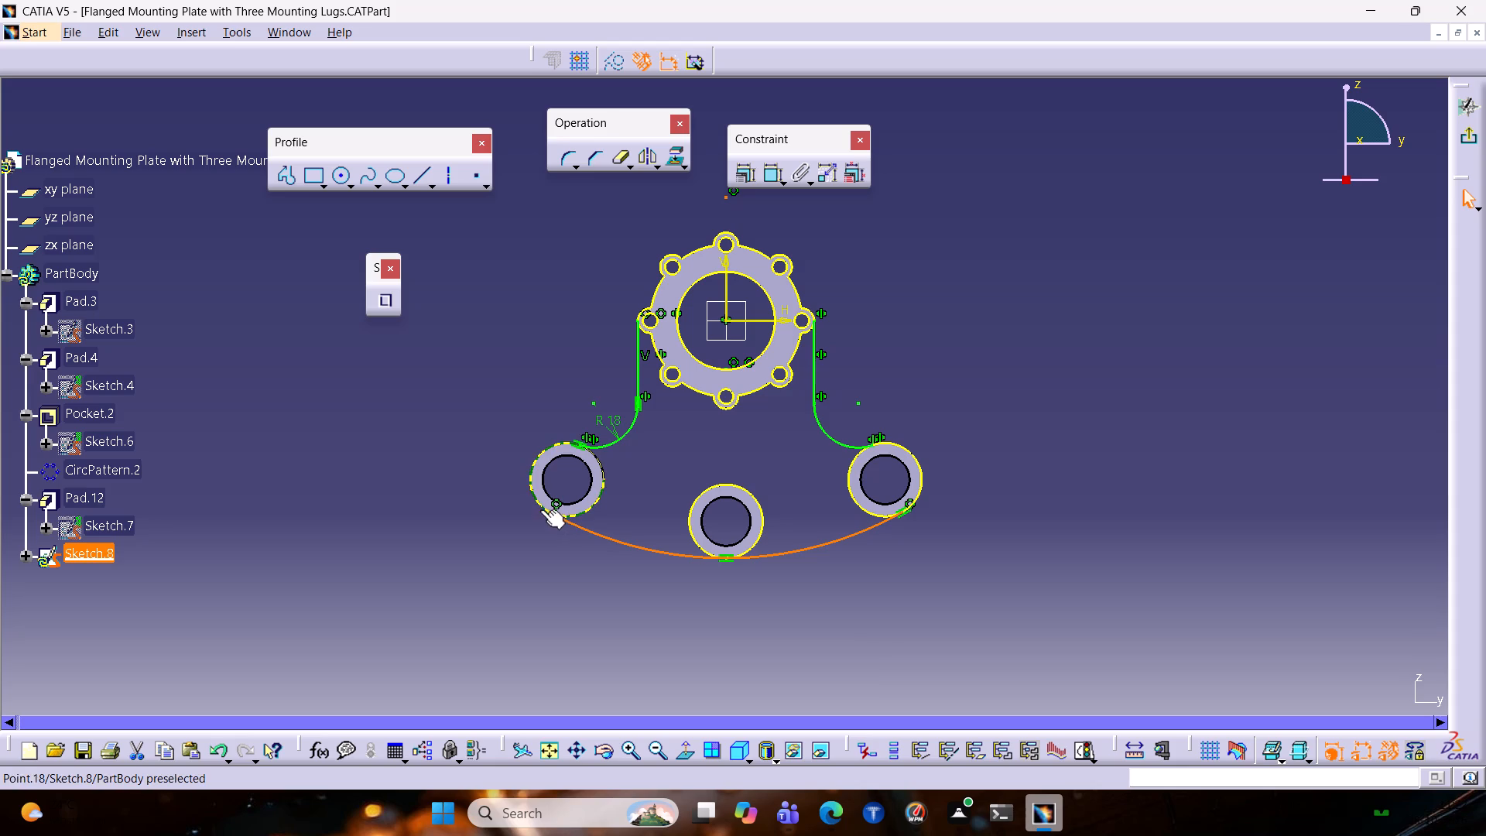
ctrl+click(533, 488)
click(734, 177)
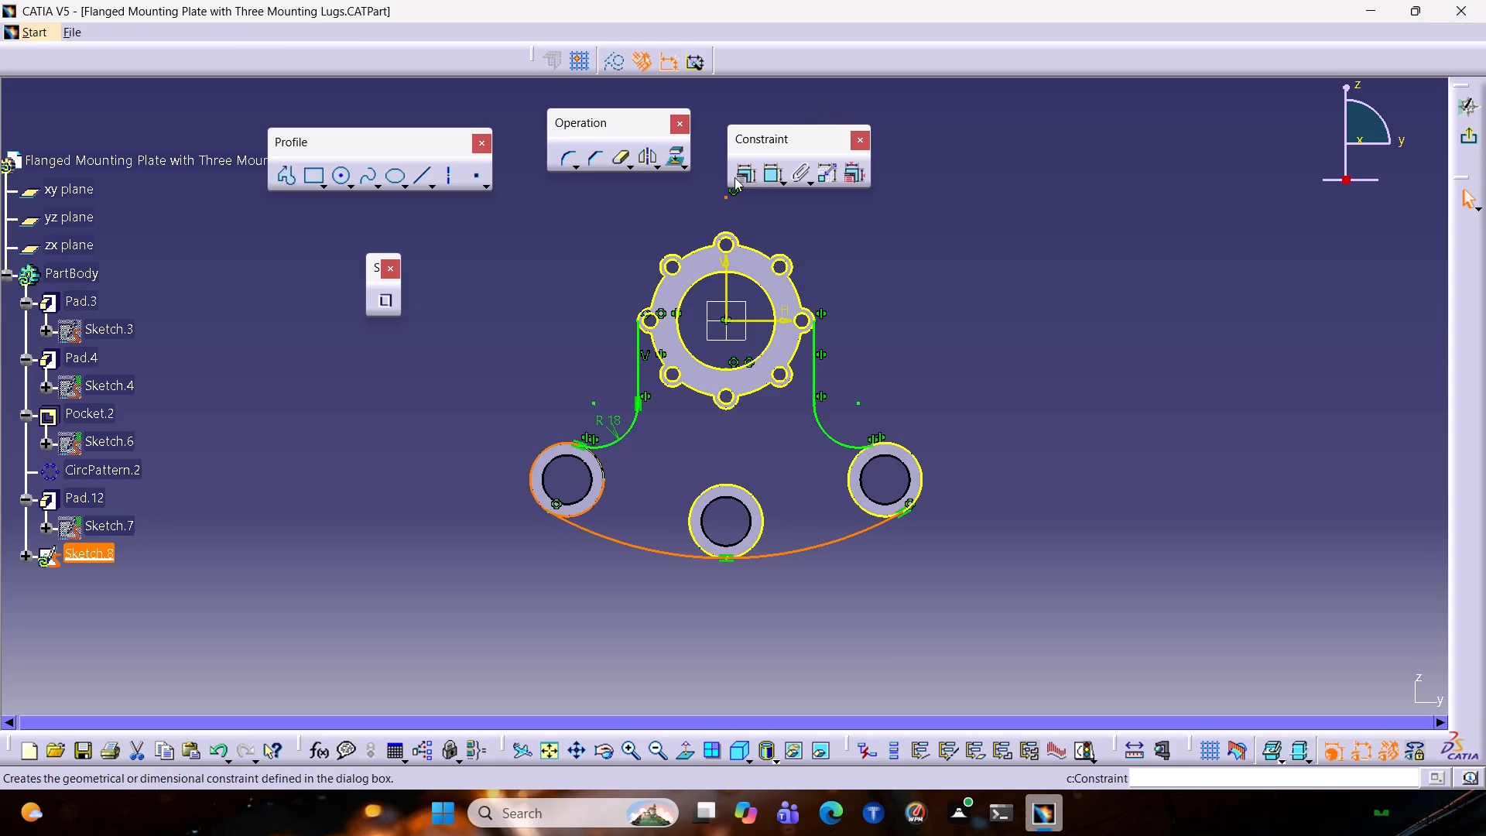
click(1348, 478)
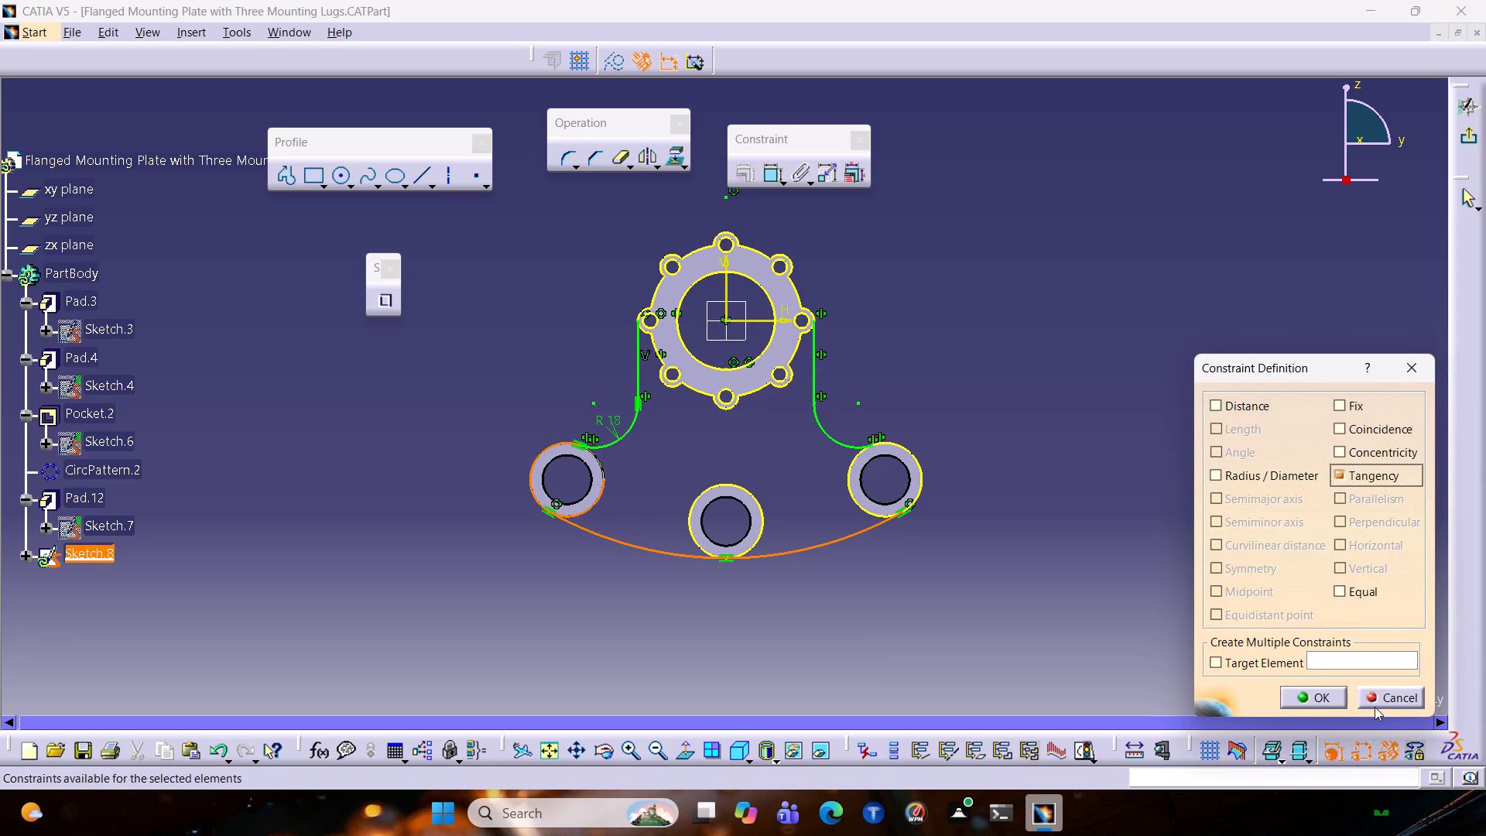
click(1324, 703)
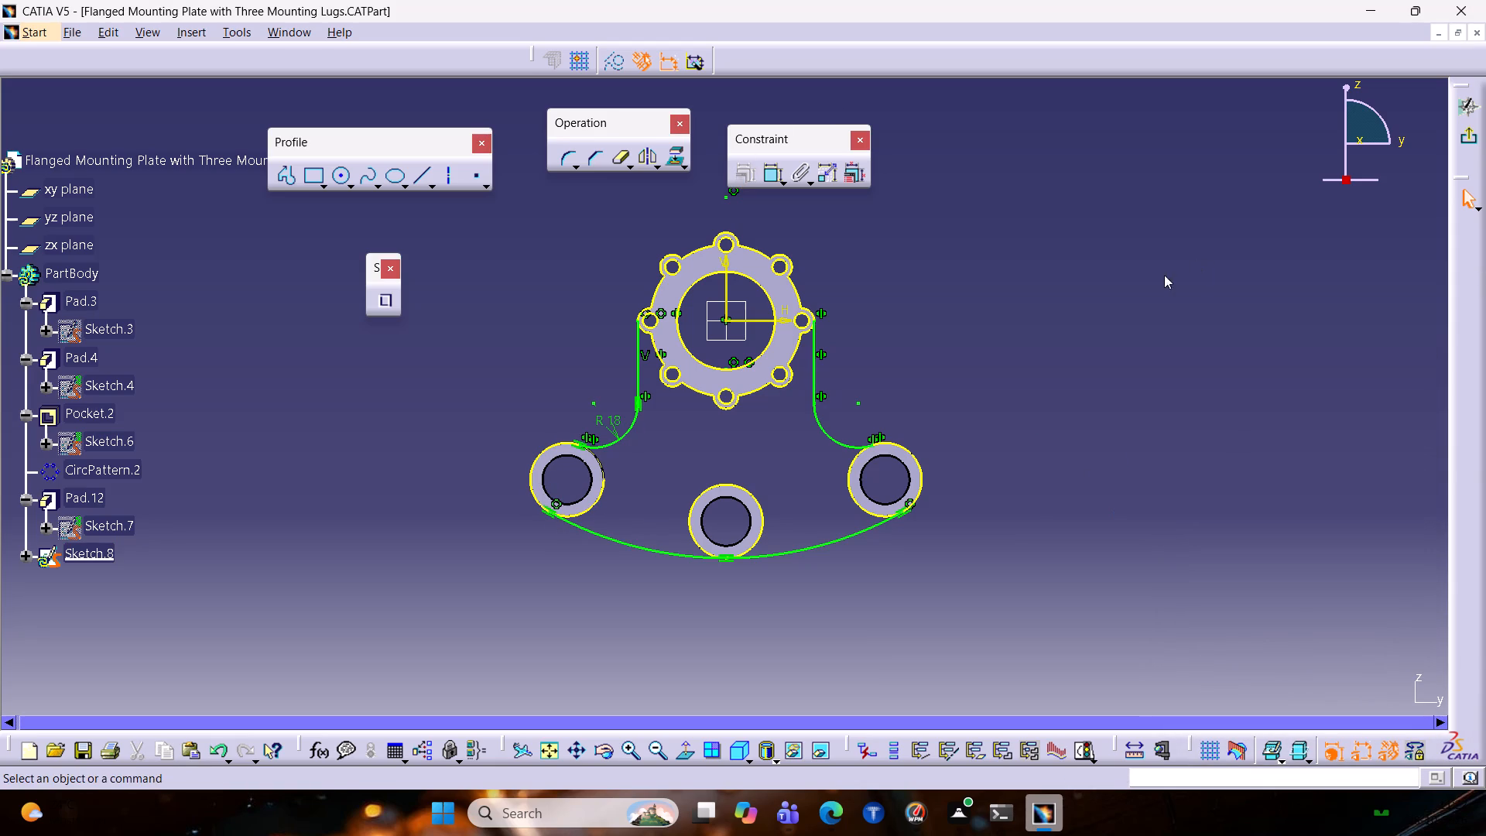
Convert the projected circles of the three mounting lugs and the projected ring outline to construction elements.
click(760, 505)
ctrl+double_click(847, 498)
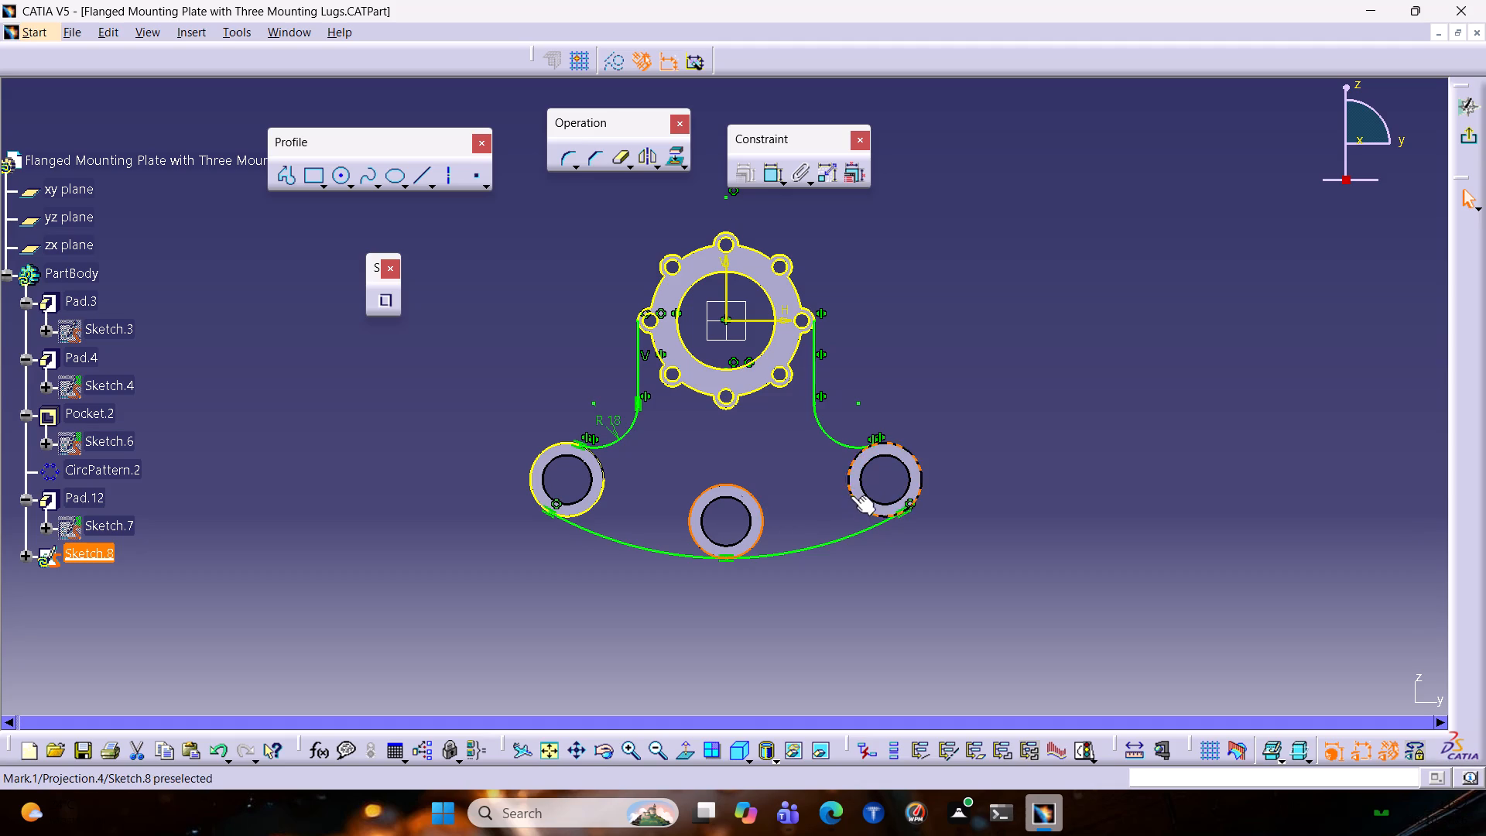
ctrl+click(597, 461)
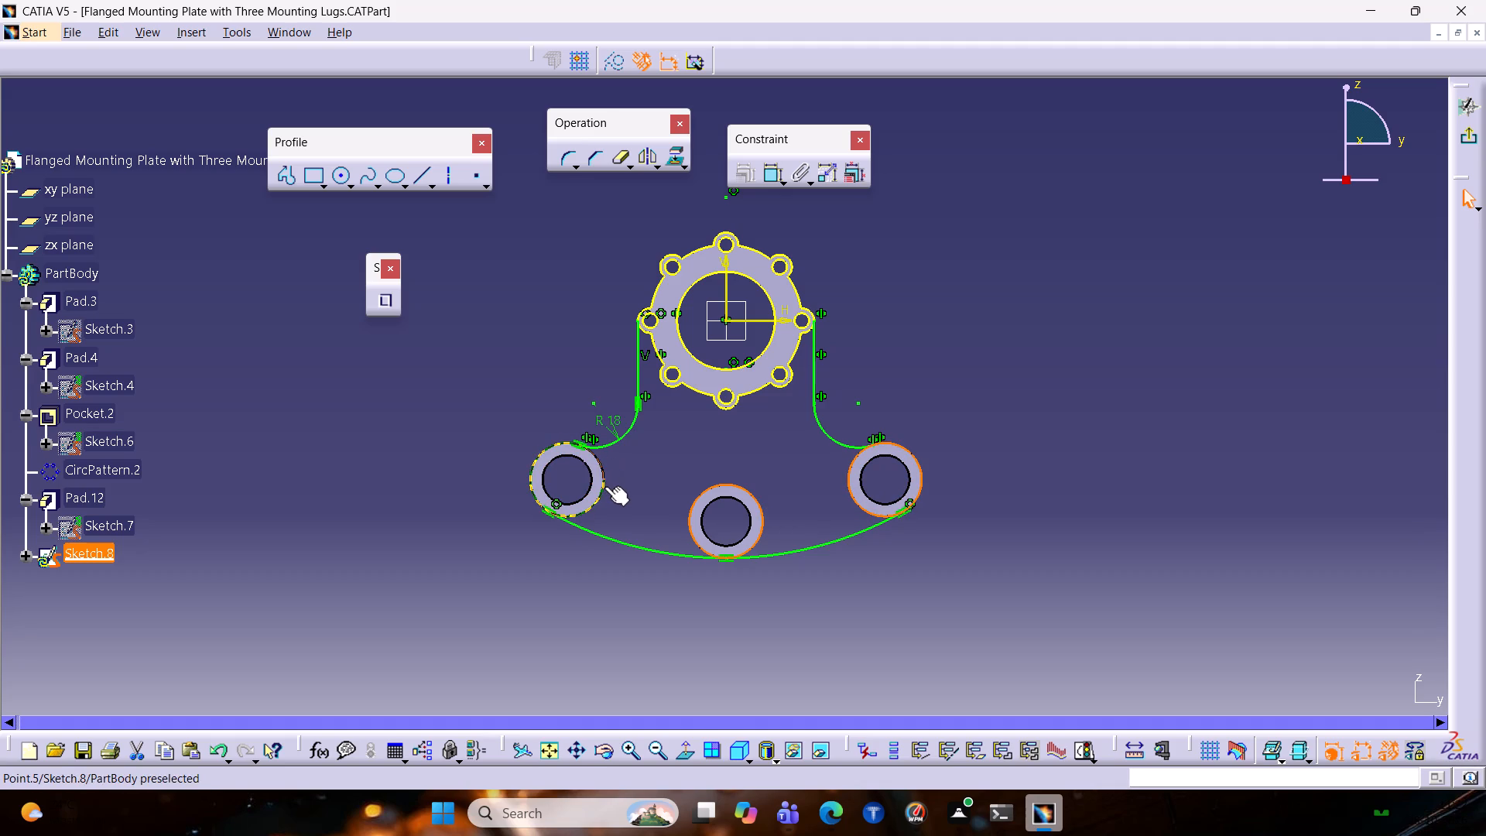
ctrl+click(604, 485)
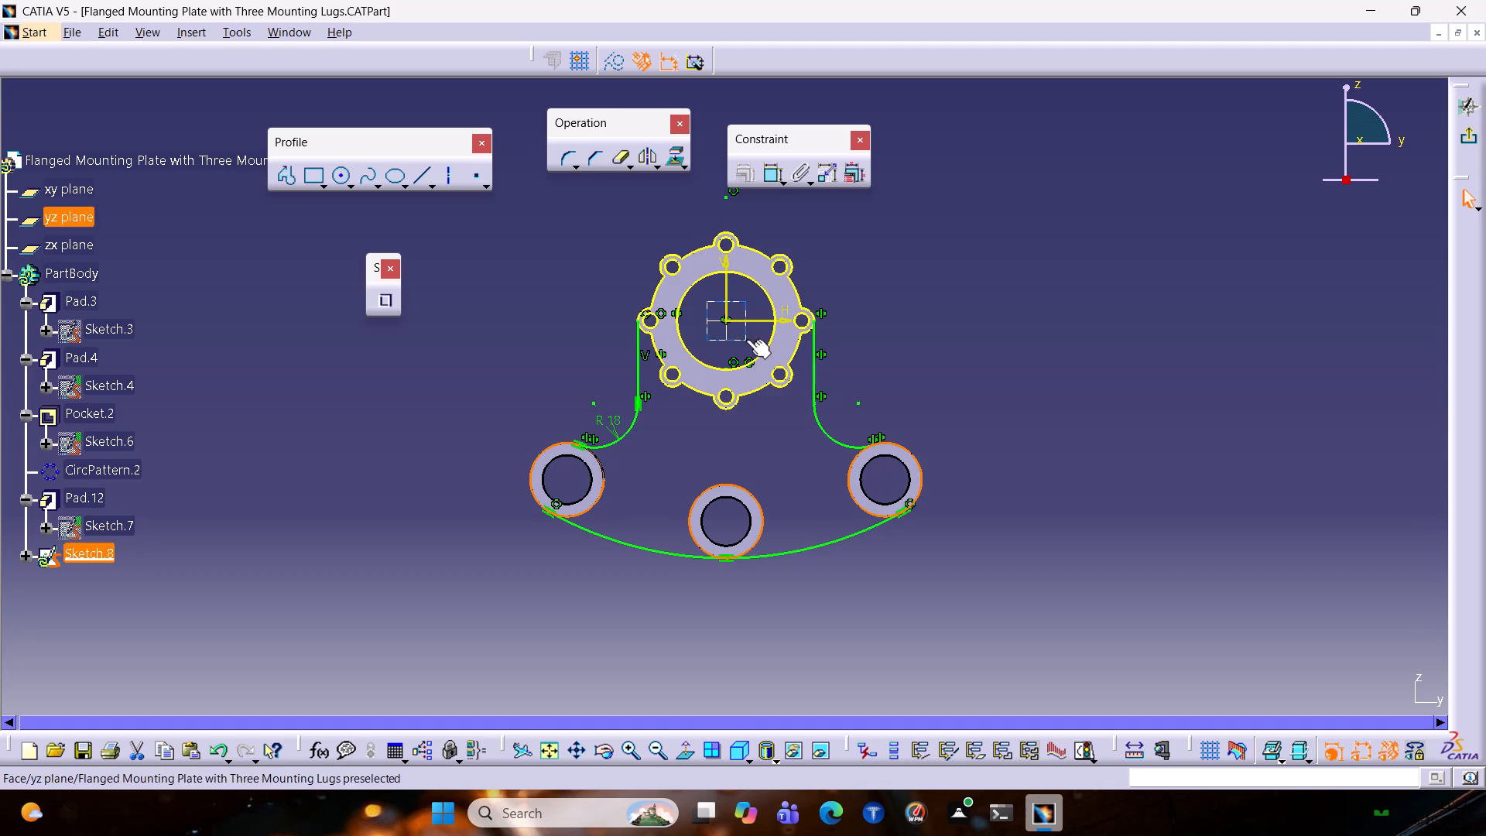
ctrl+click(679, 341)
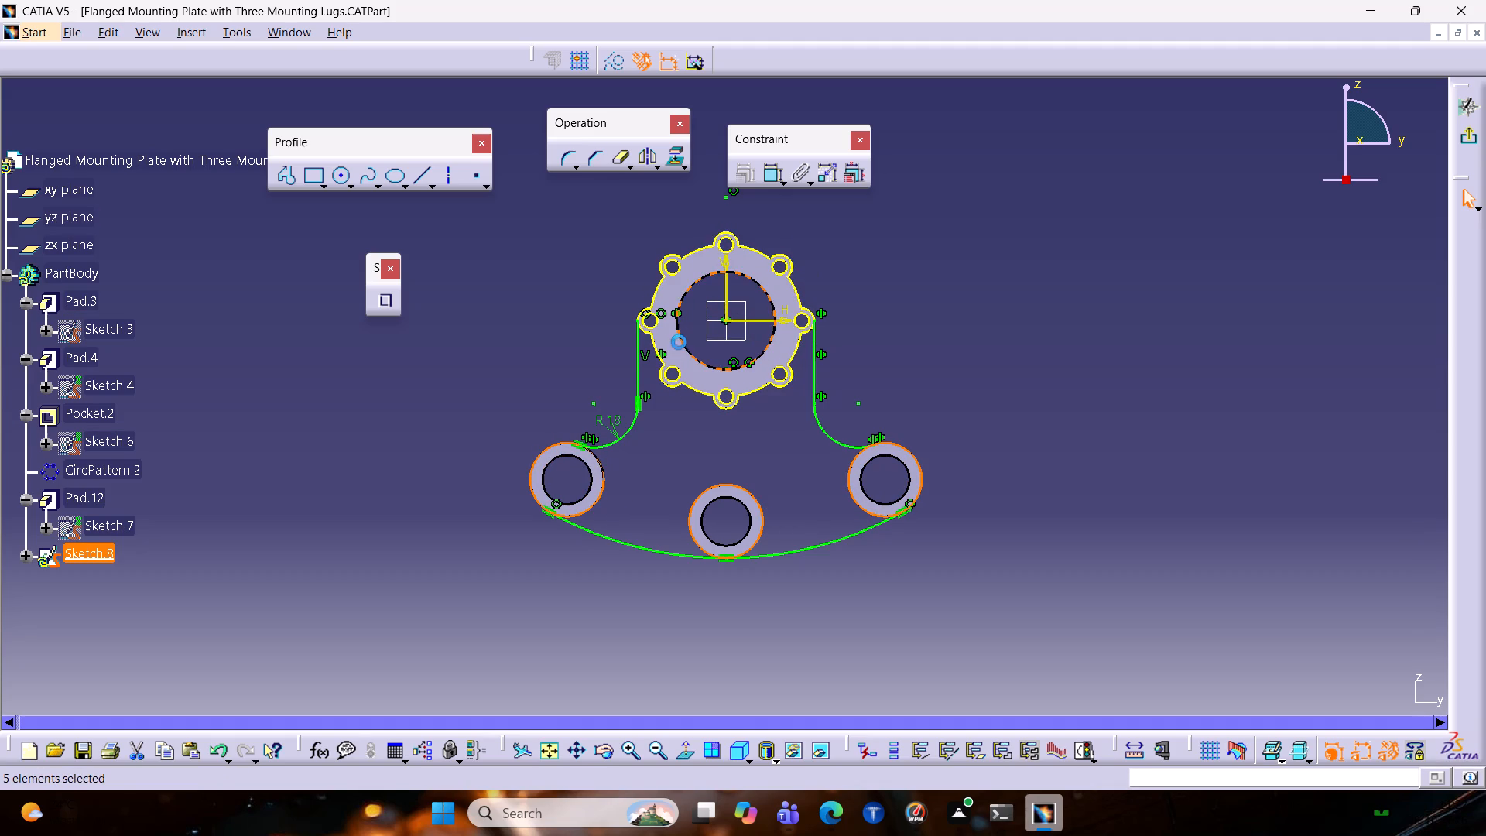
ctrl+click(692, 255)
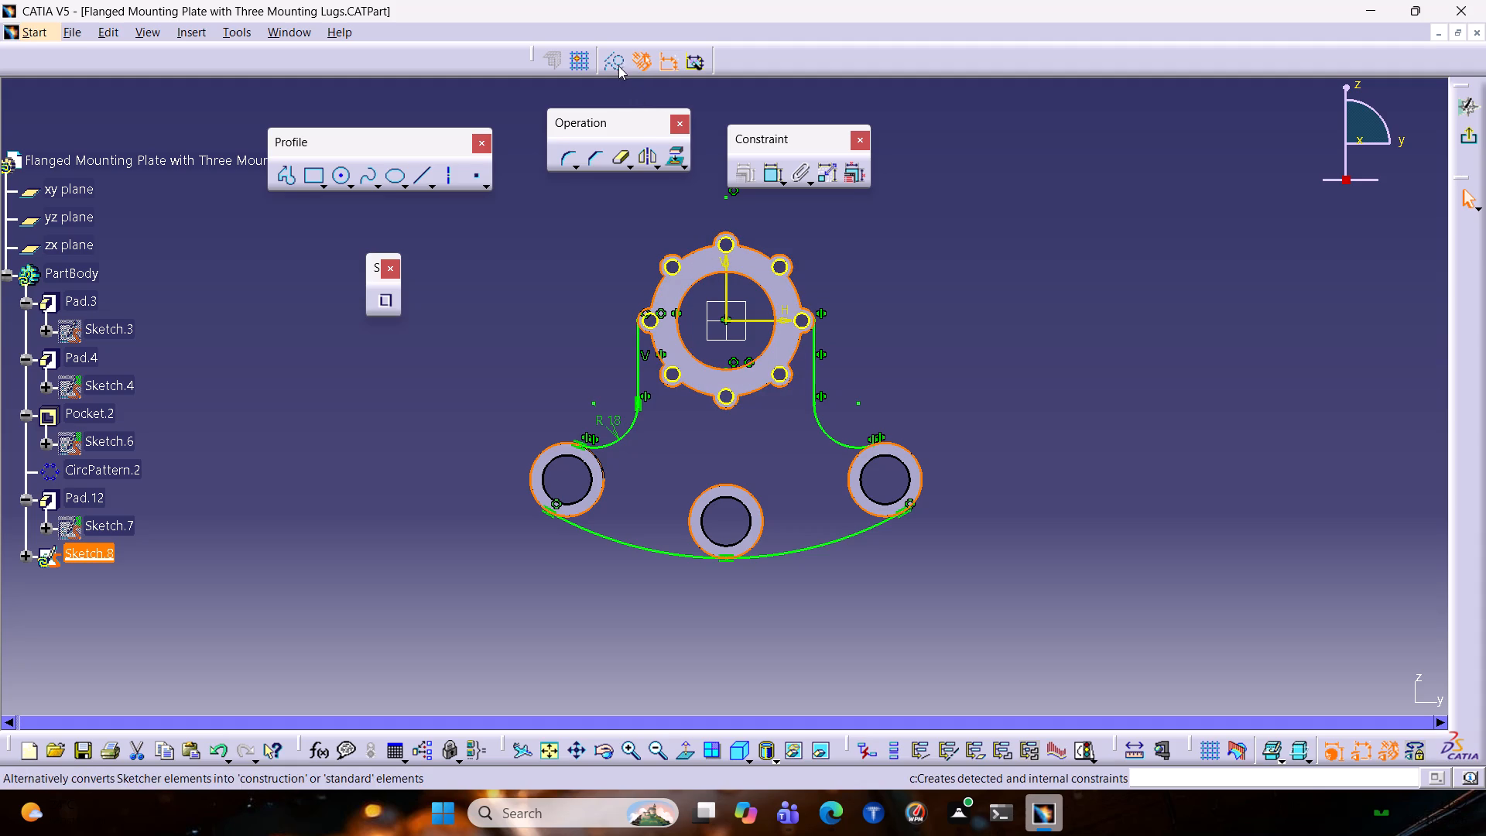
click(615, 65)
click(1085, 427)
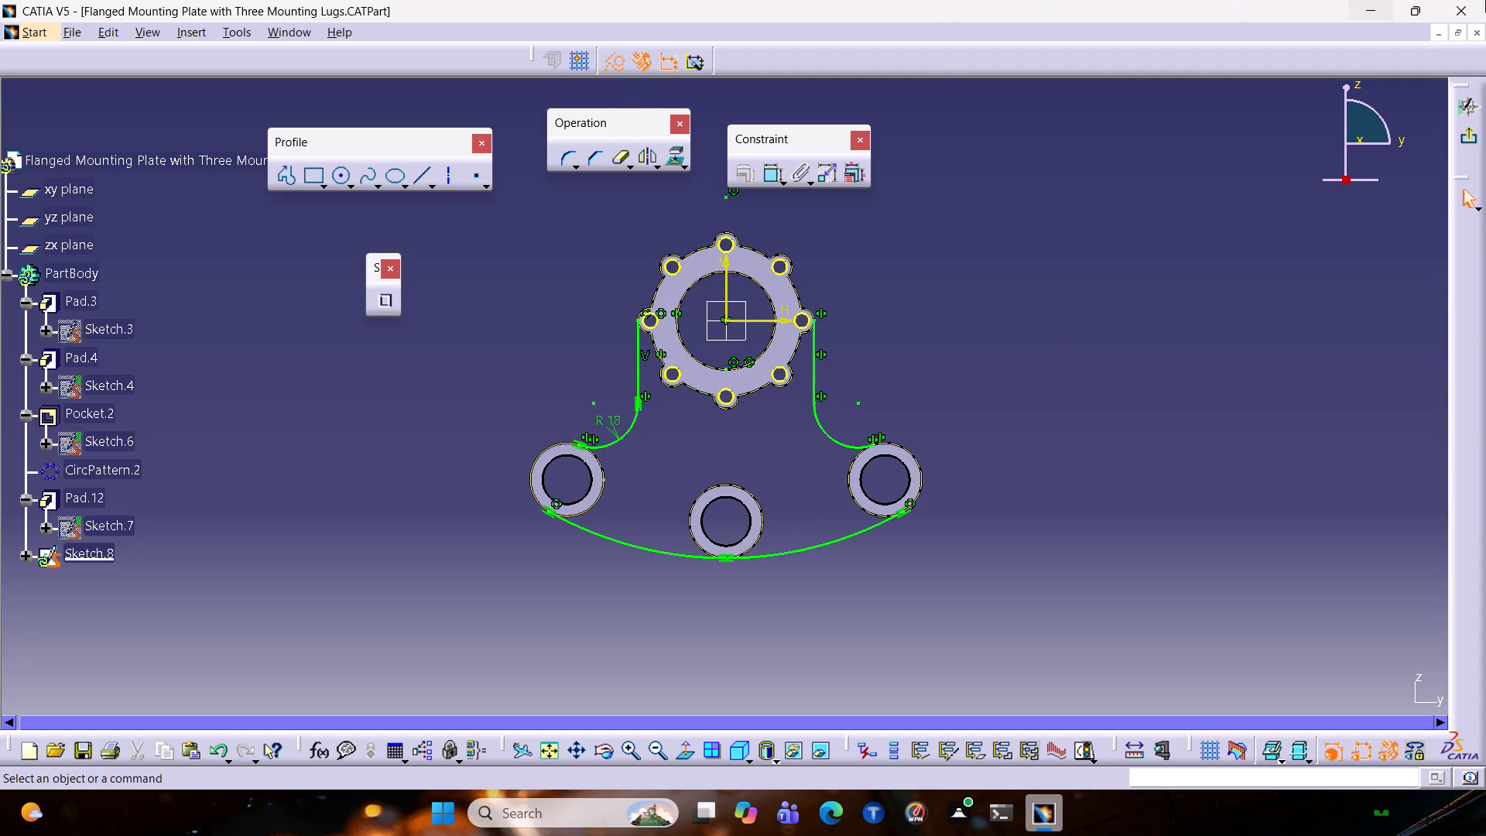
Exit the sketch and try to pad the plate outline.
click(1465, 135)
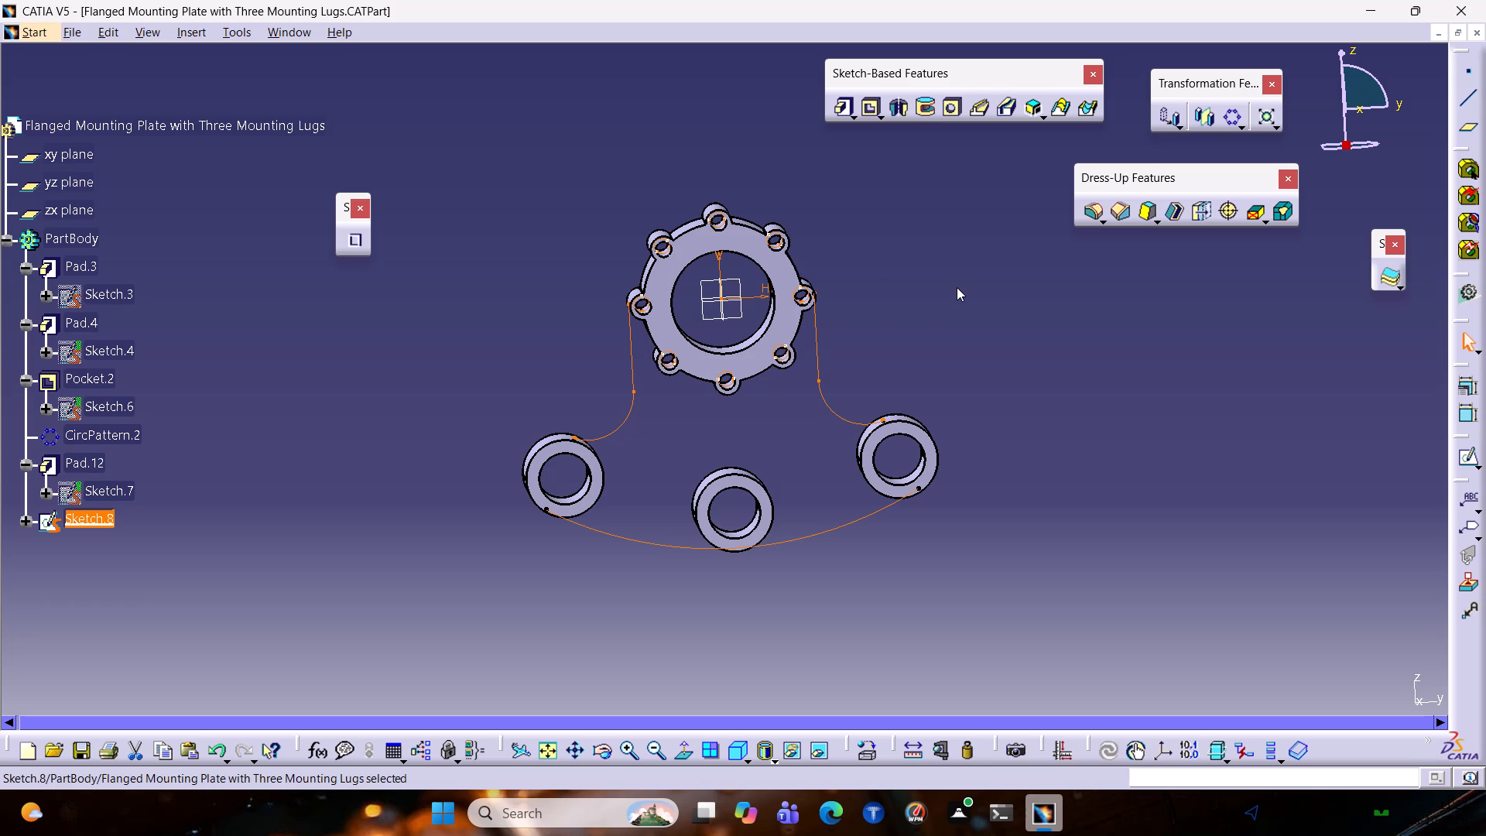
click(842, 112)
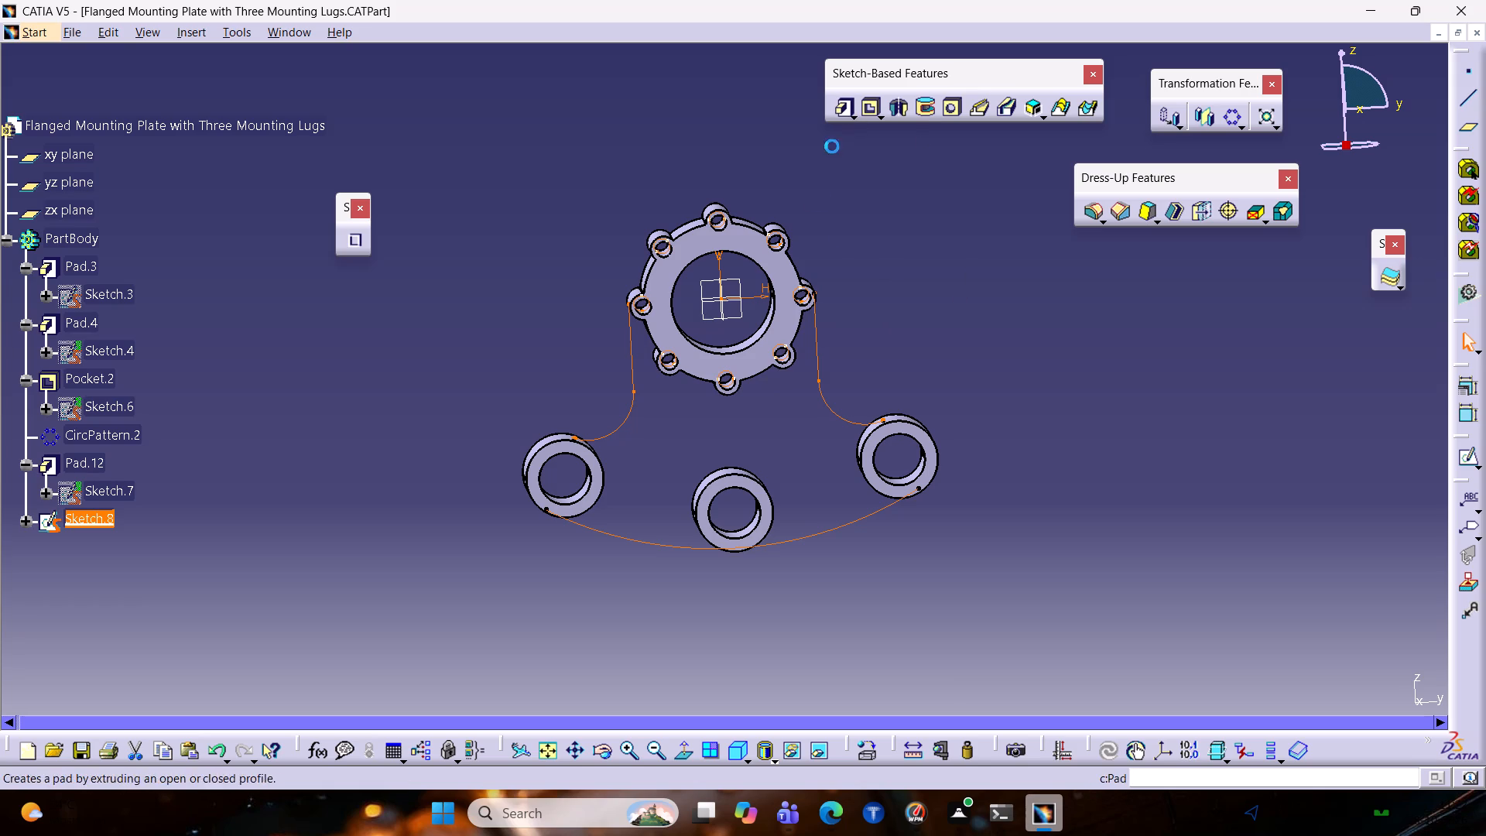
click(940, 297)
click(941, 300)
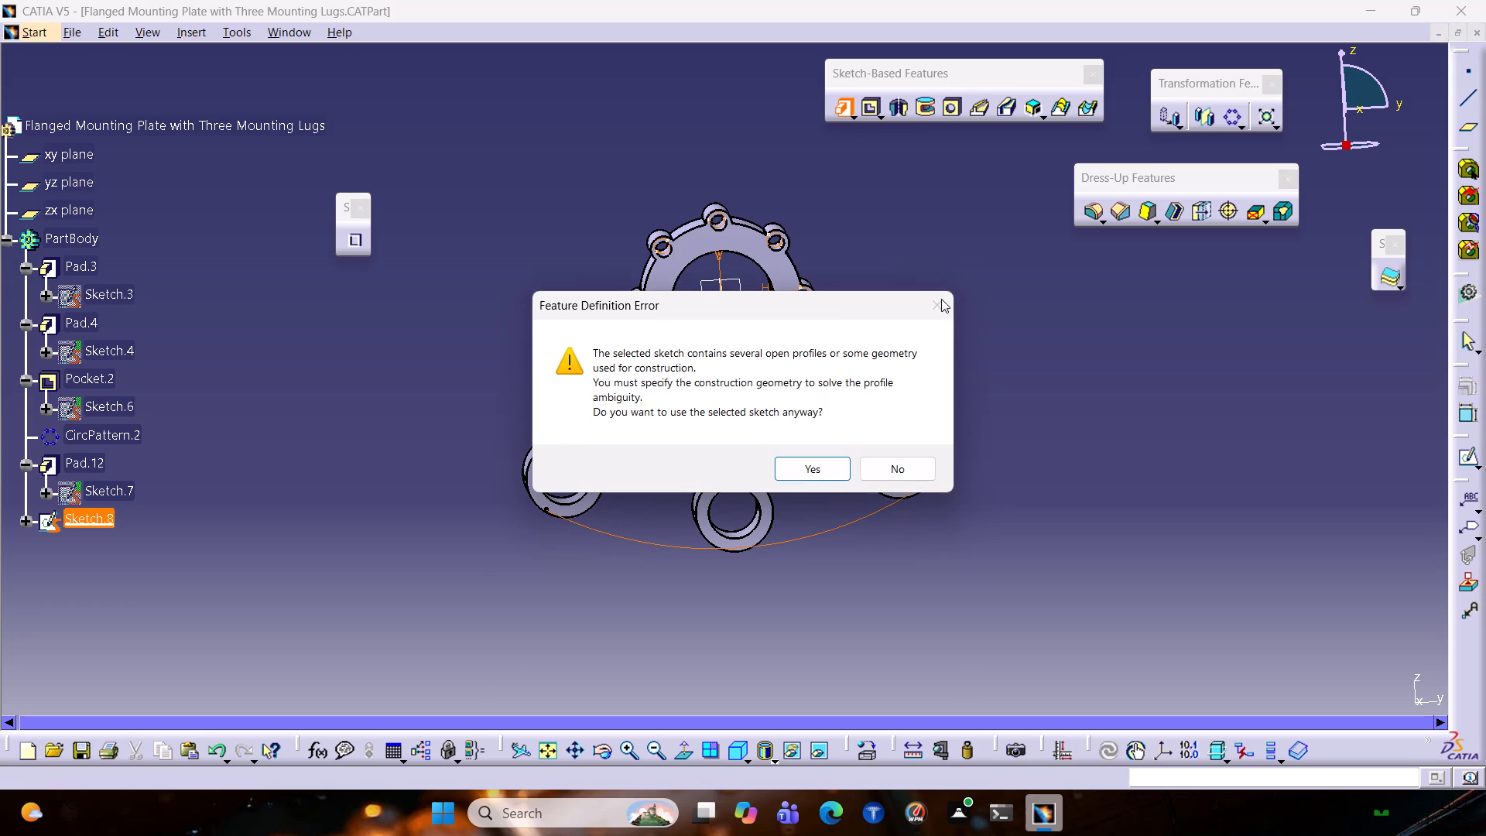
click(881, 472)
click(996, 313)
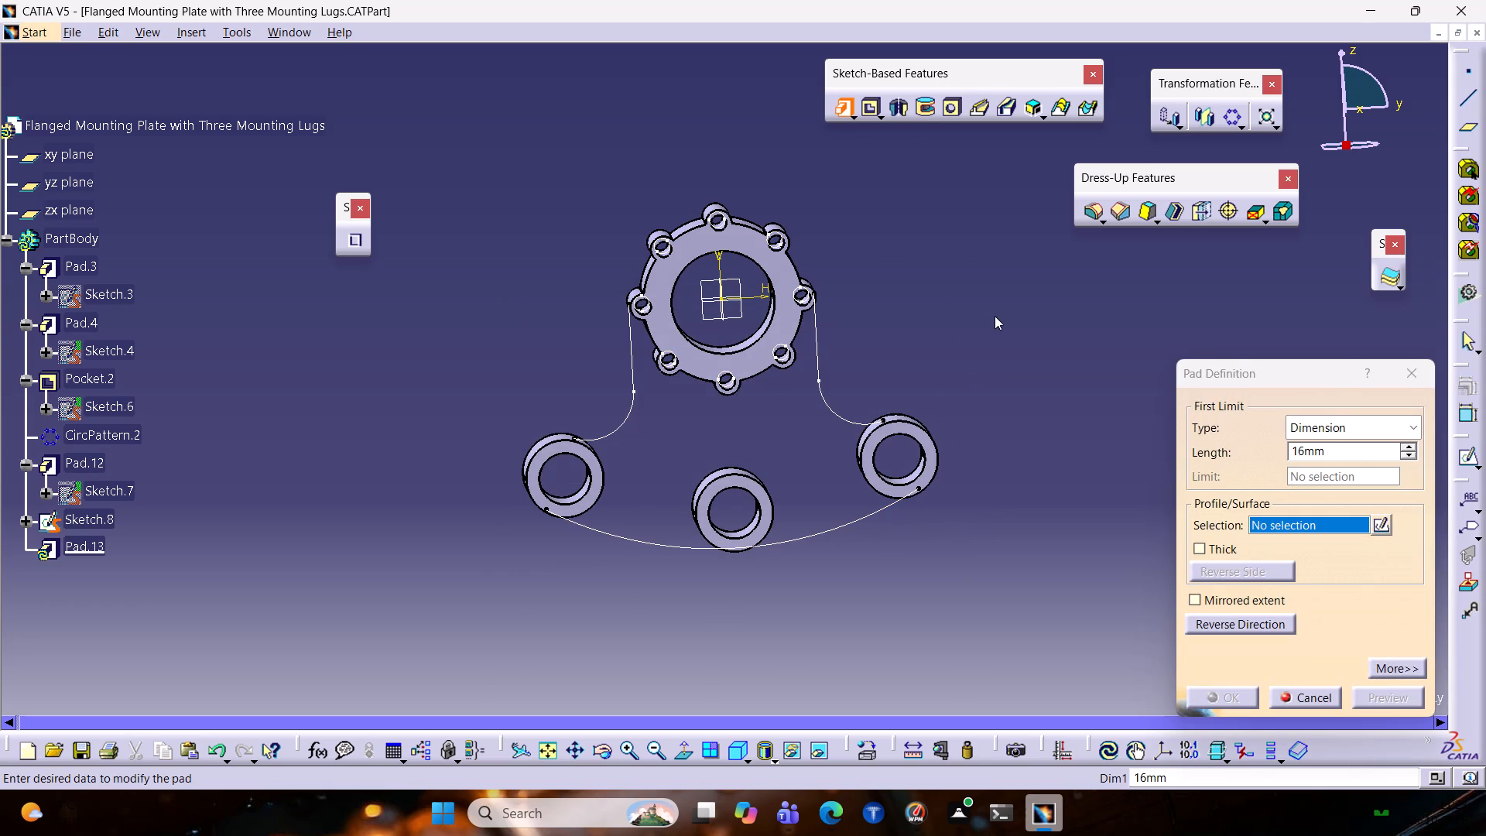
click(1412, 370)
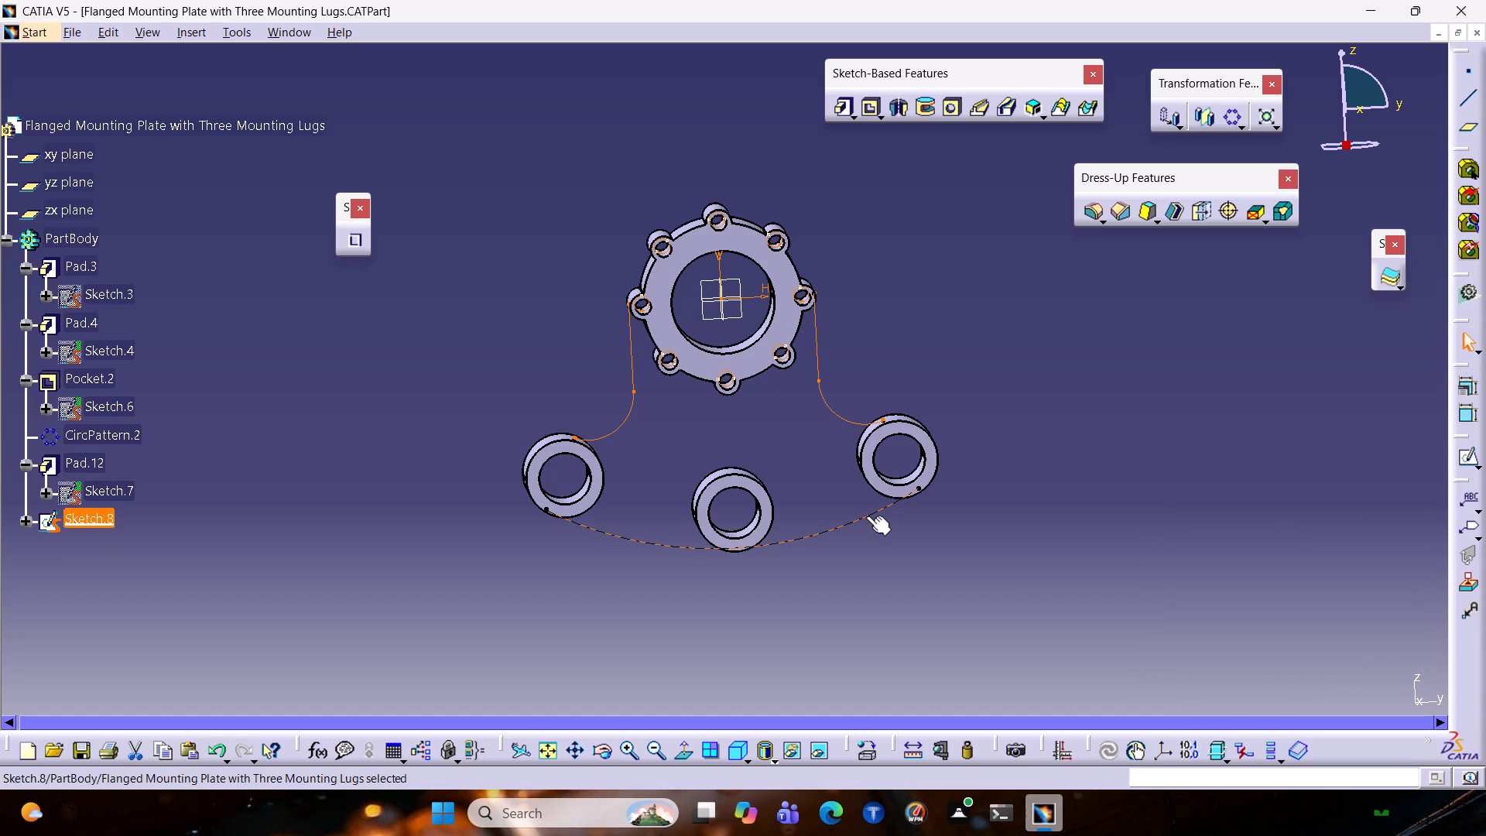
Reopen the plate outline sketch and test whether the right corner arc and the lower arc can still move.
double_click(866, 514)
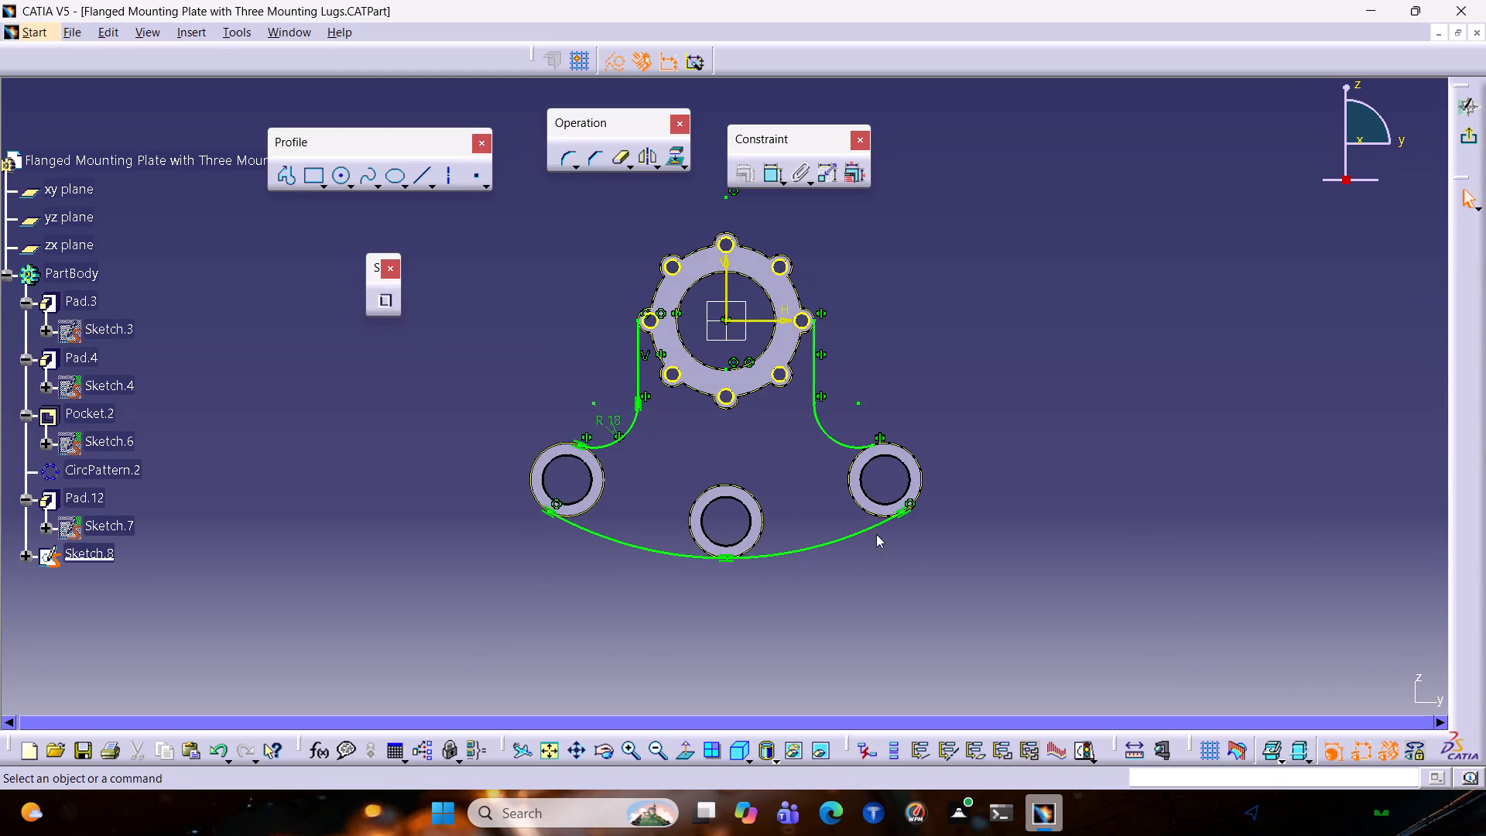
drag(848, 444, 765, 449)
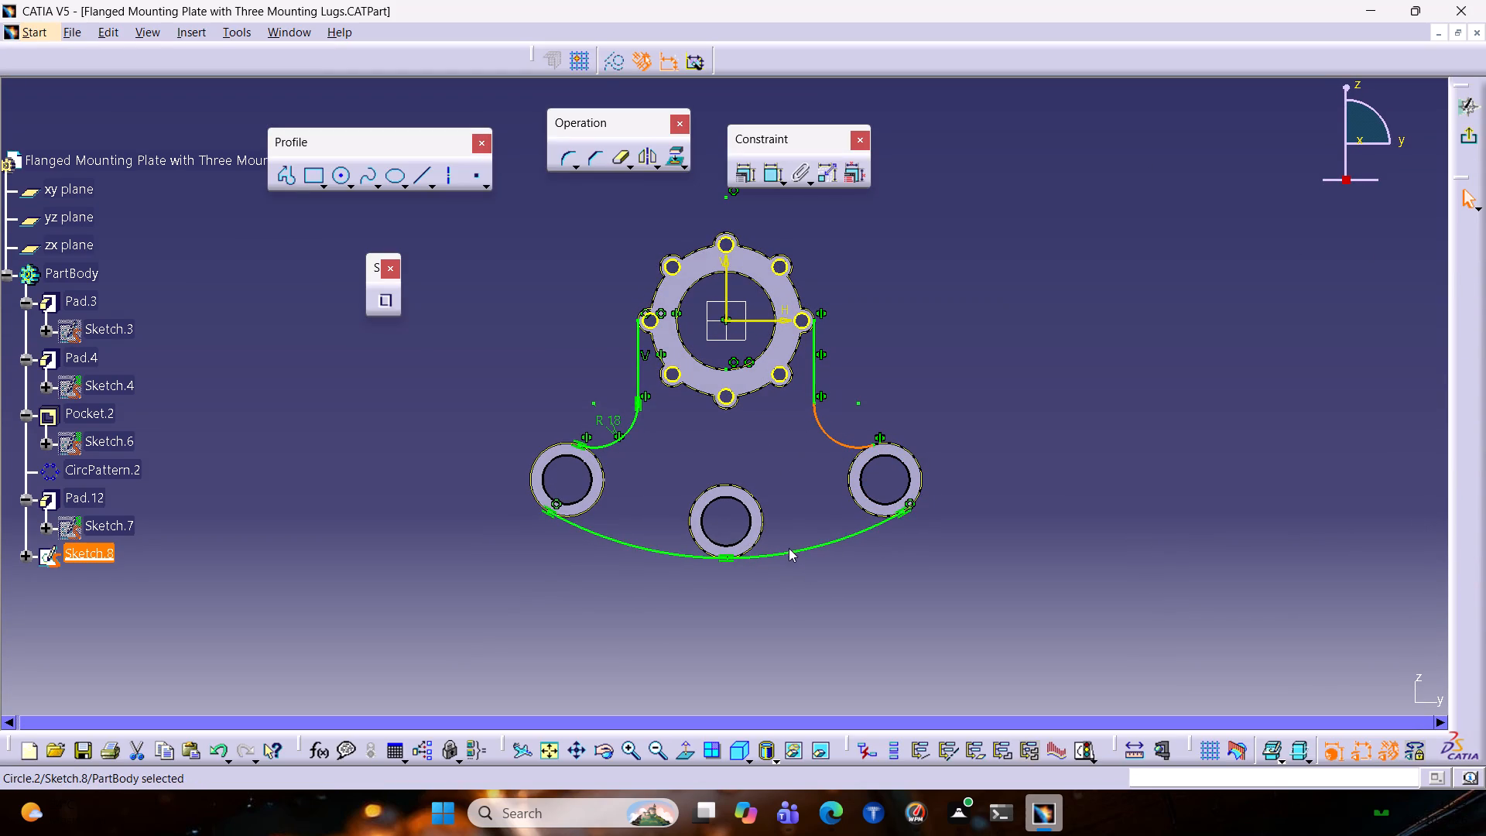
drag(882, 522, 842, 558)
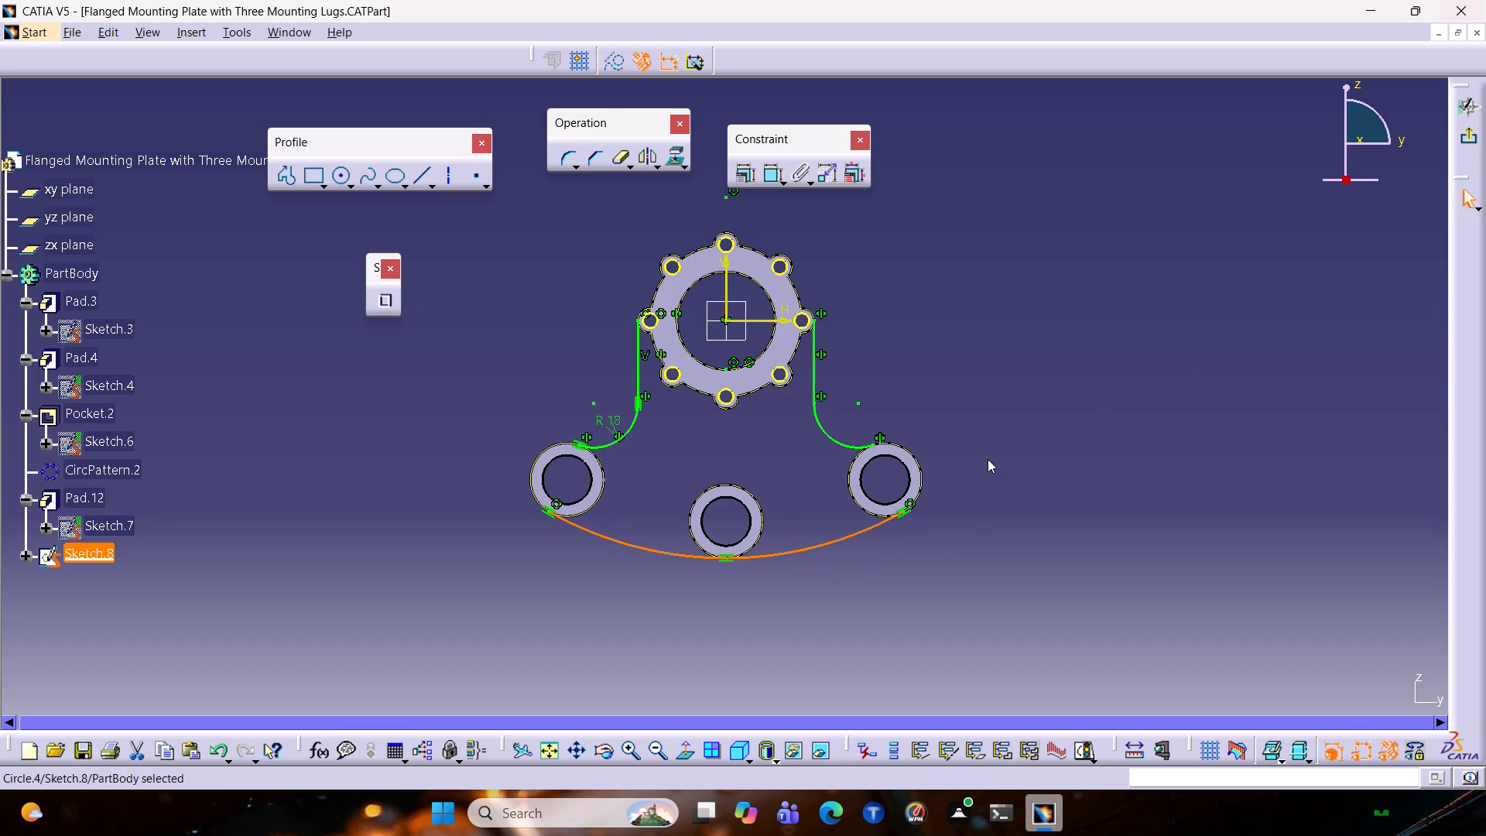
drag(771, 553, 765, 593)
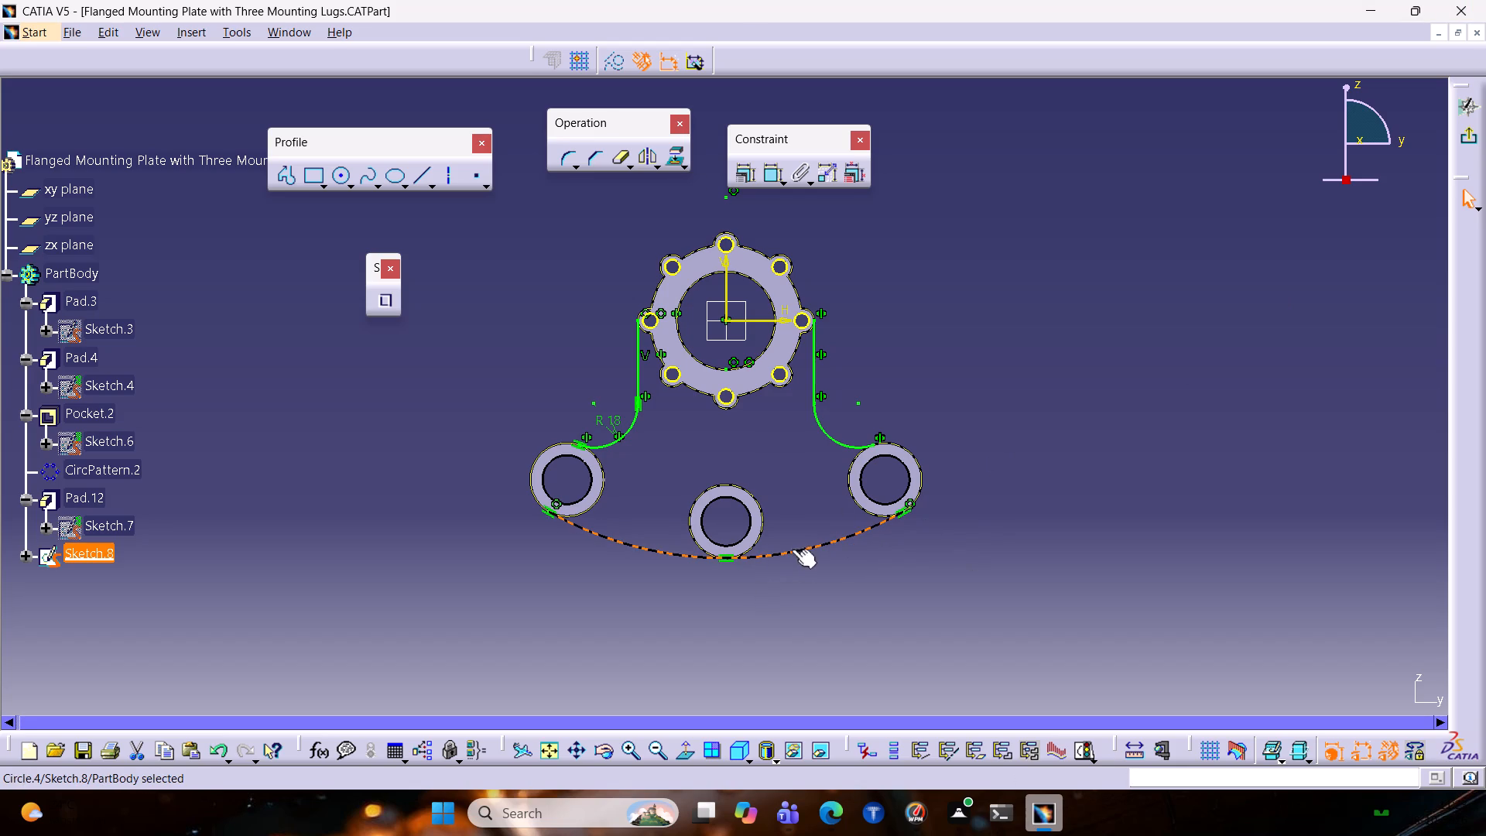
click(626, 548)
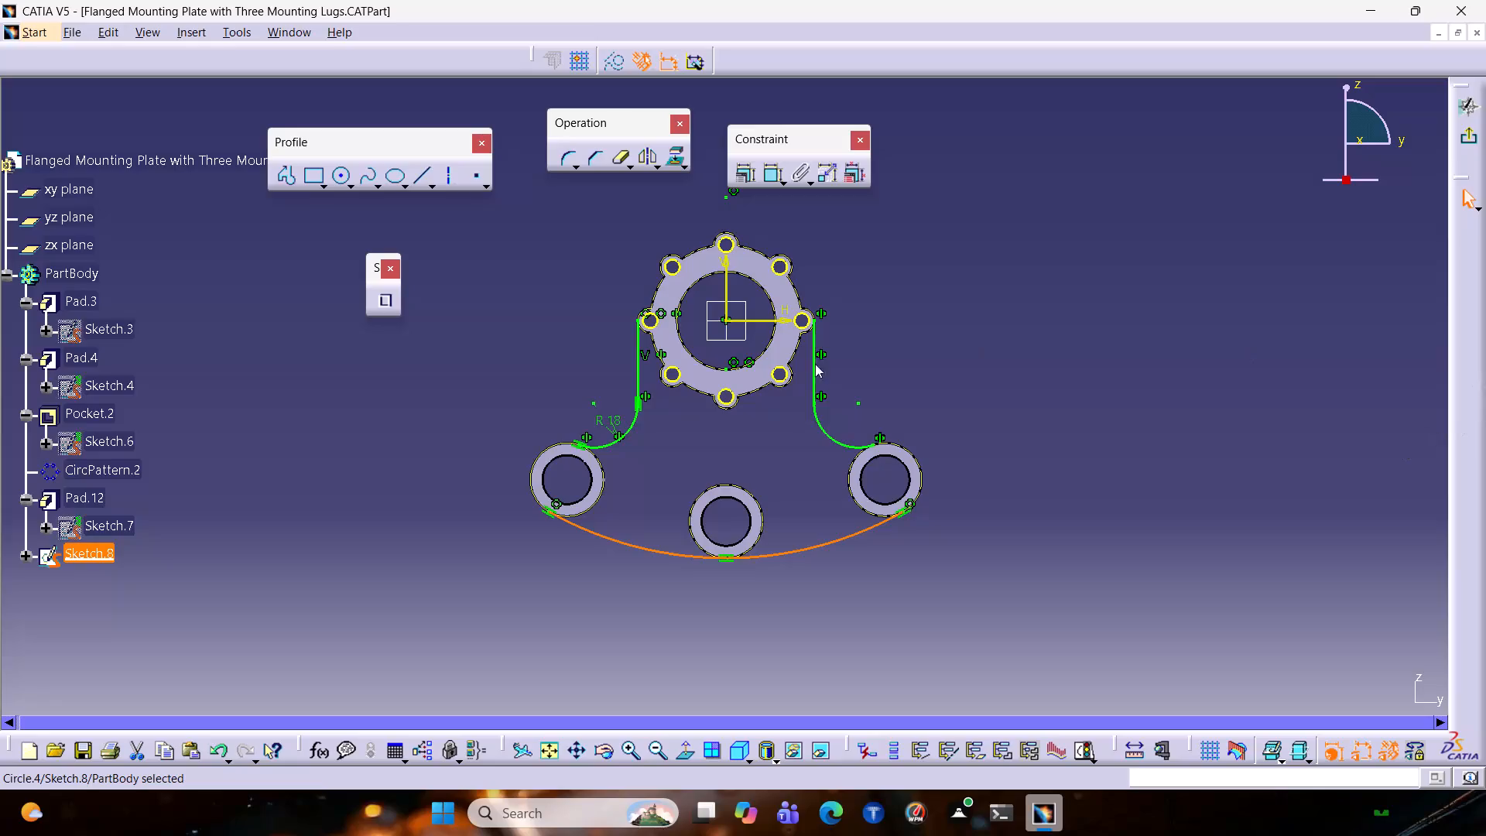
ctrl+middle_drag(740, 574, 753, 537)
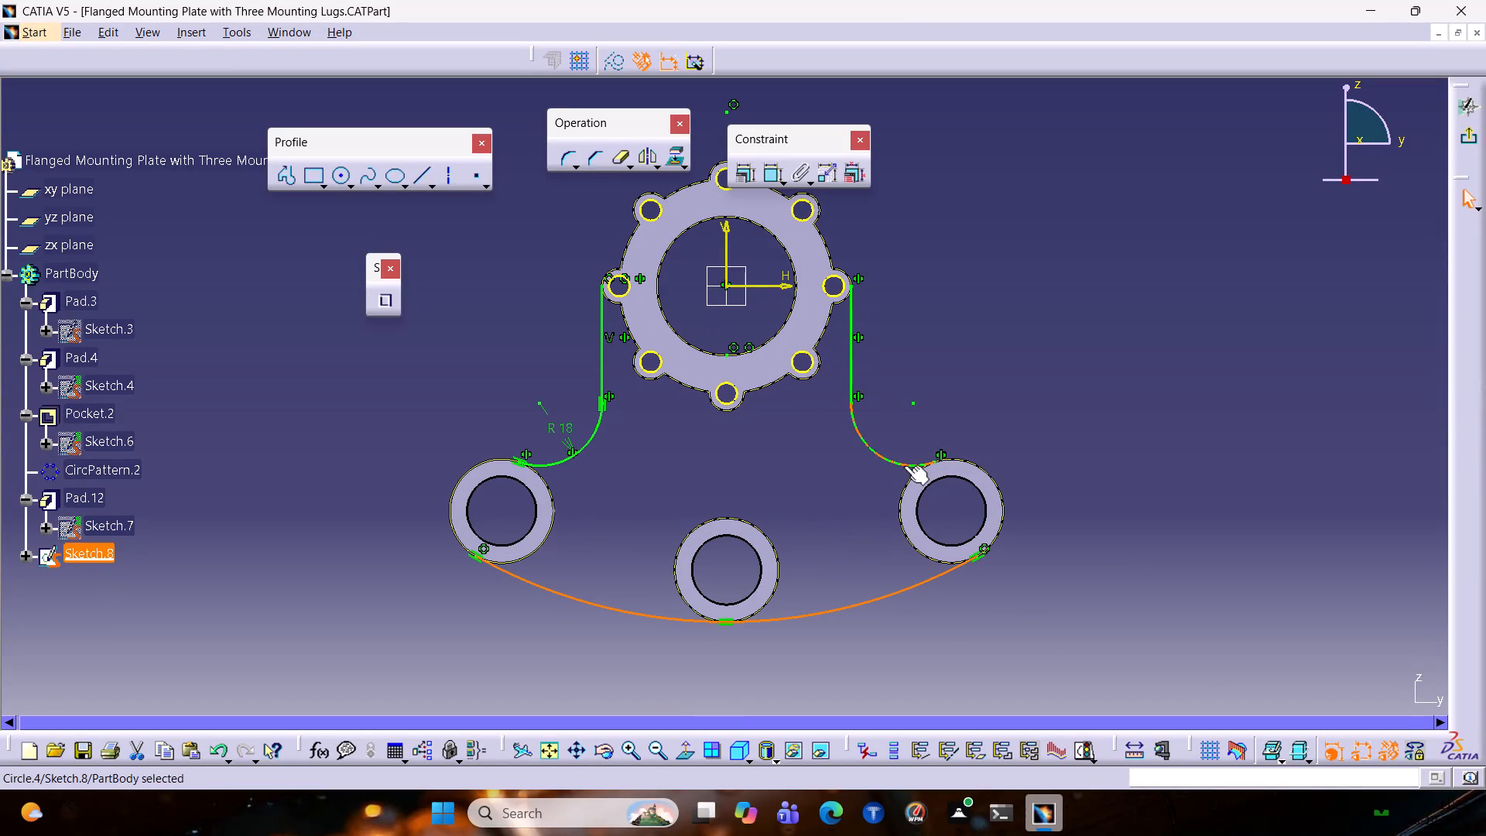
Constrain the right corner arc tangent to the right mounting lug's projected circle.
drag(904, 465, 876, 482)
ctrl+click(961, 461)
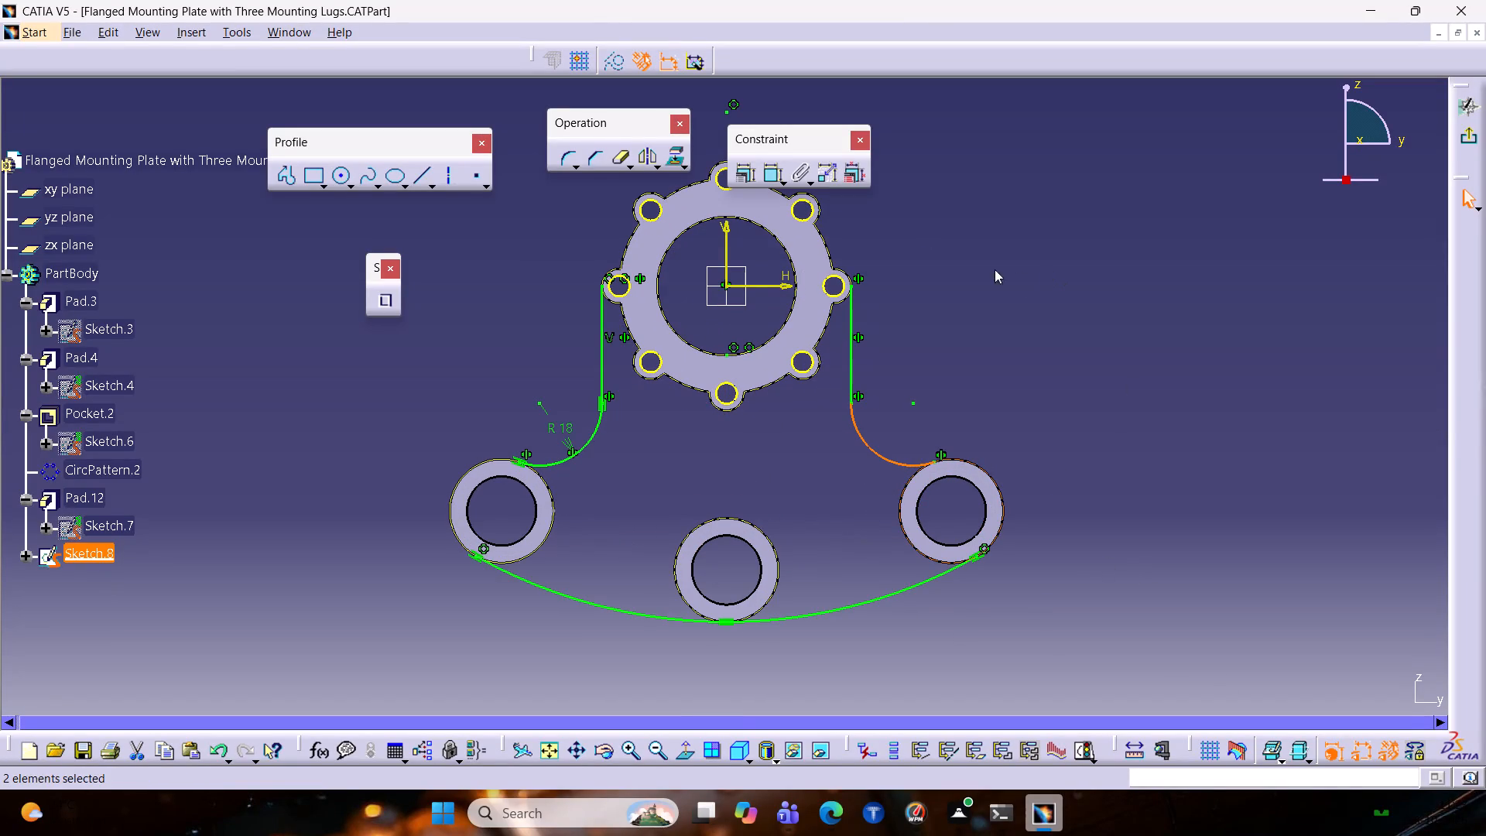
click(749, 172)
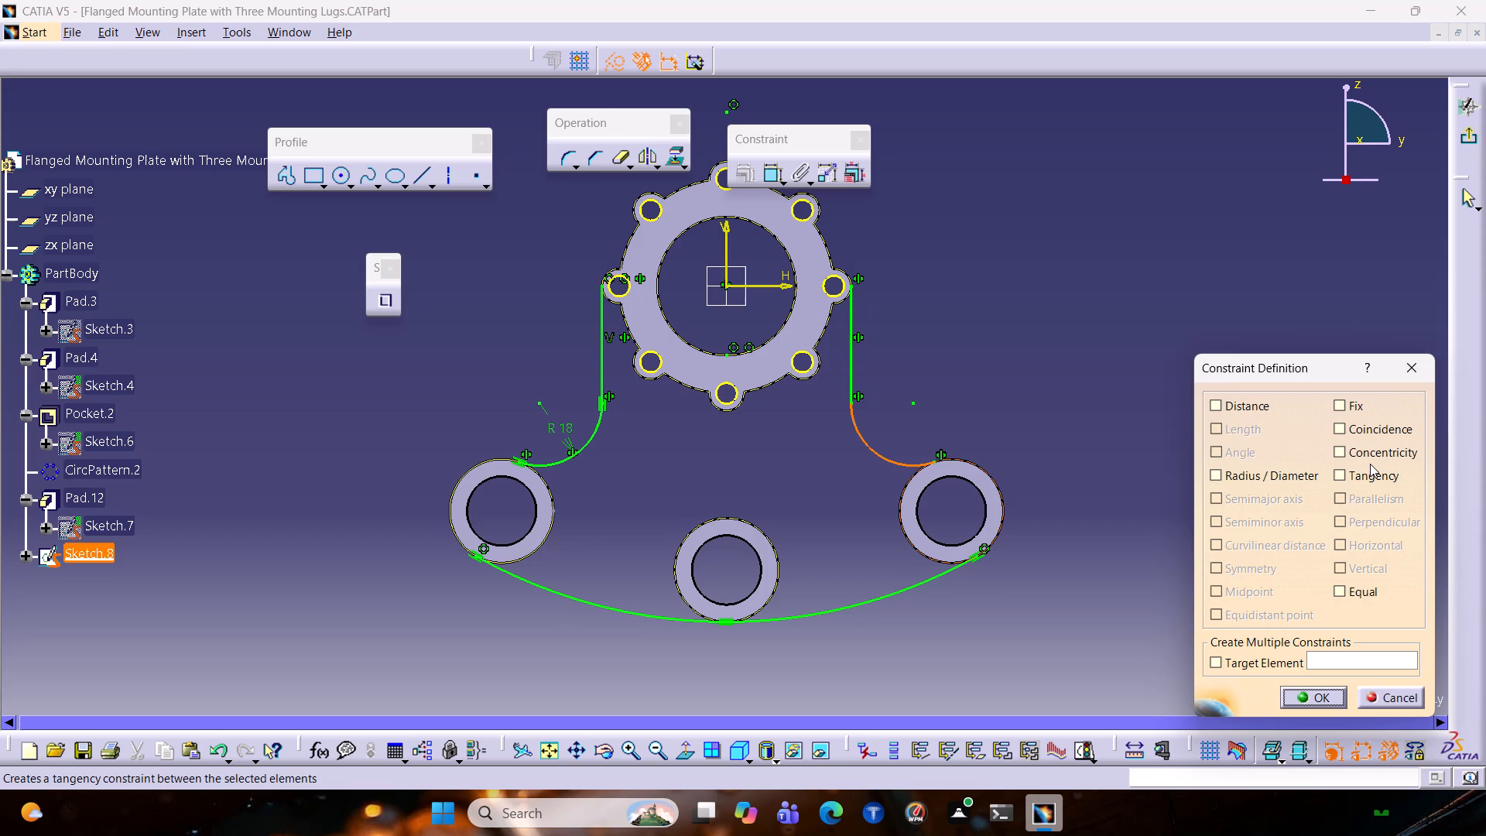
click(1368, 469)
click(1292, 696)
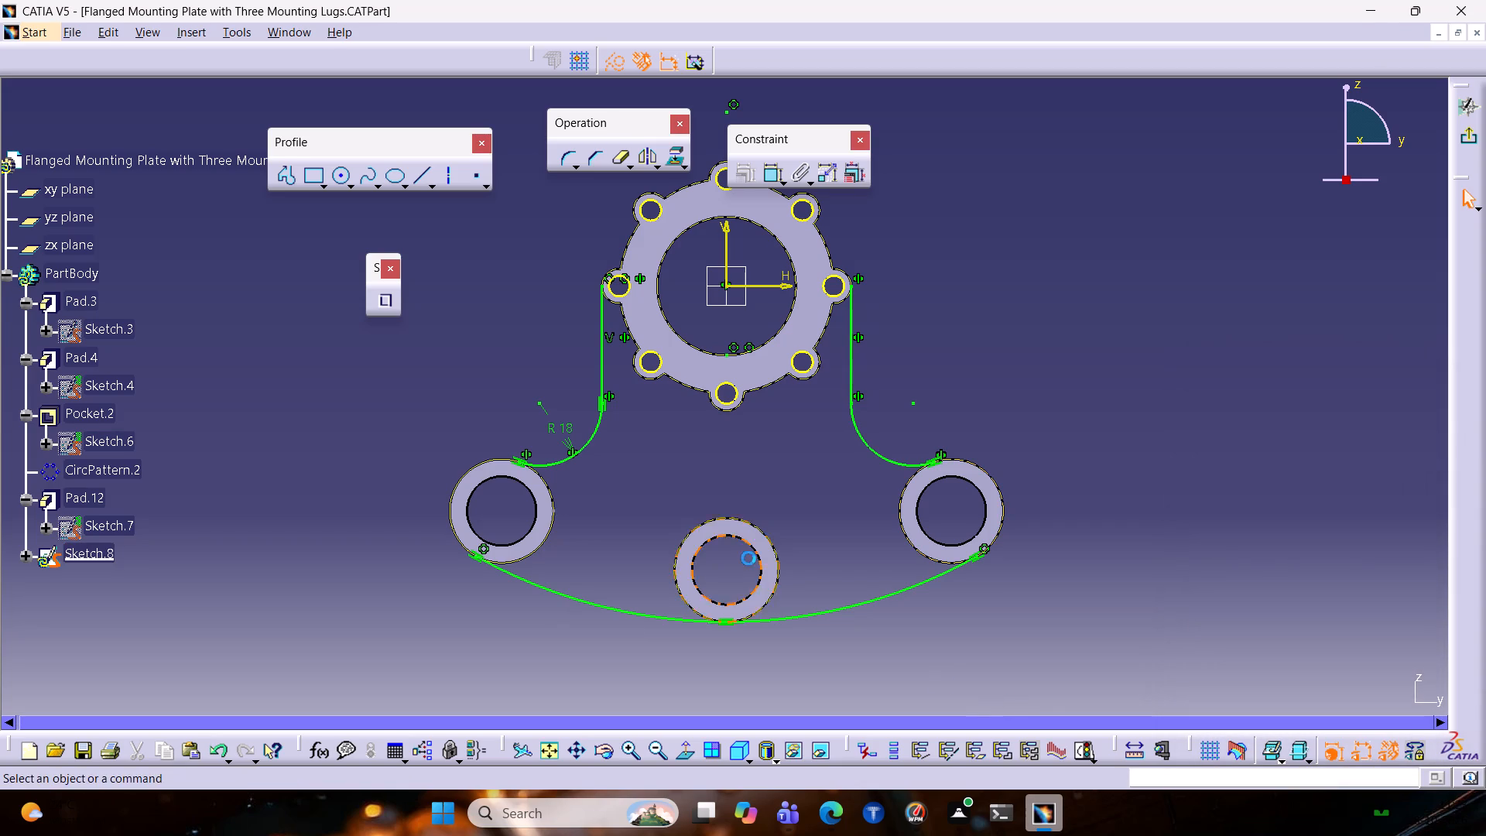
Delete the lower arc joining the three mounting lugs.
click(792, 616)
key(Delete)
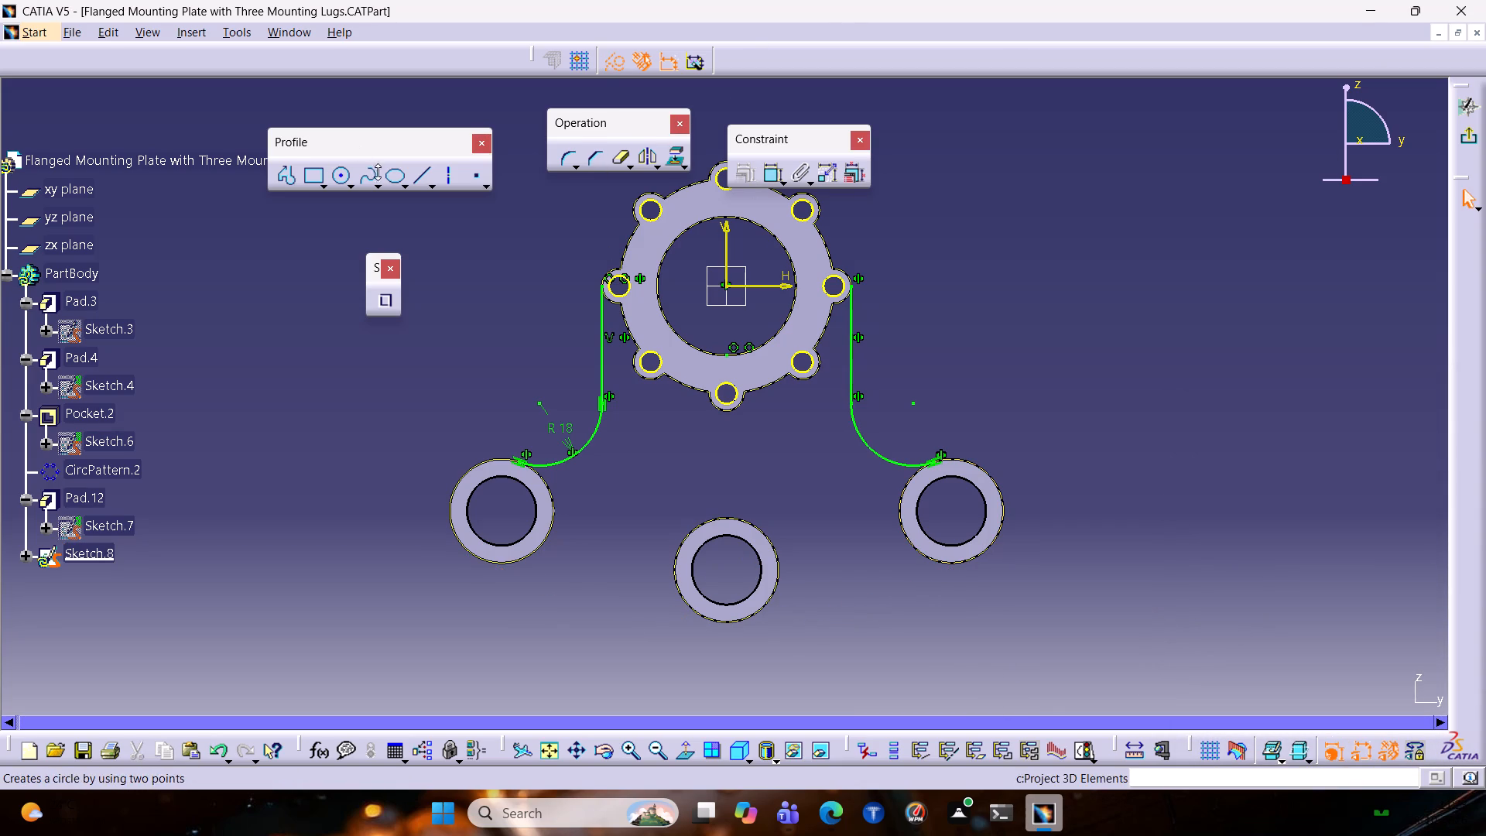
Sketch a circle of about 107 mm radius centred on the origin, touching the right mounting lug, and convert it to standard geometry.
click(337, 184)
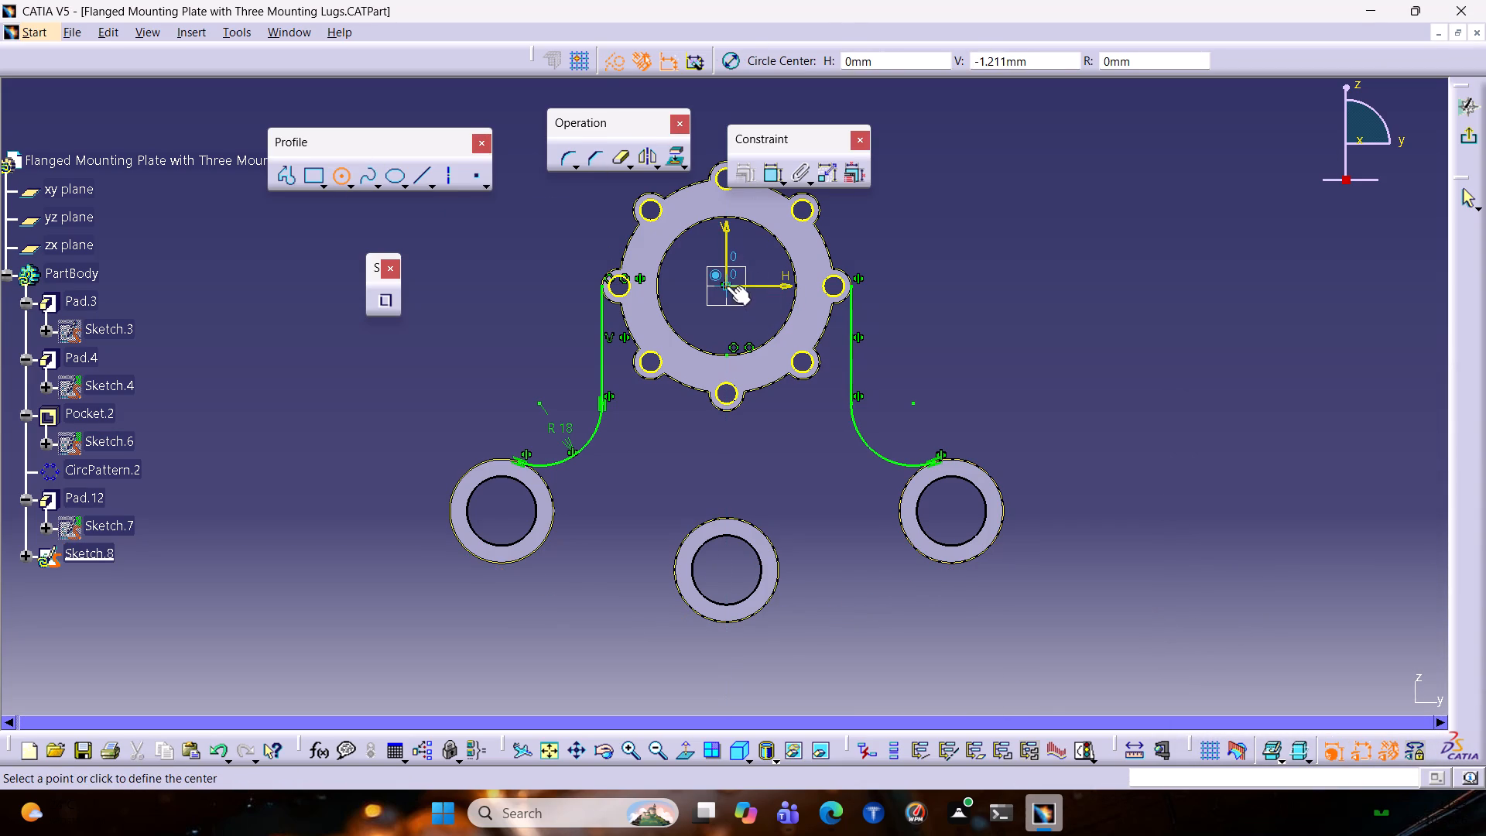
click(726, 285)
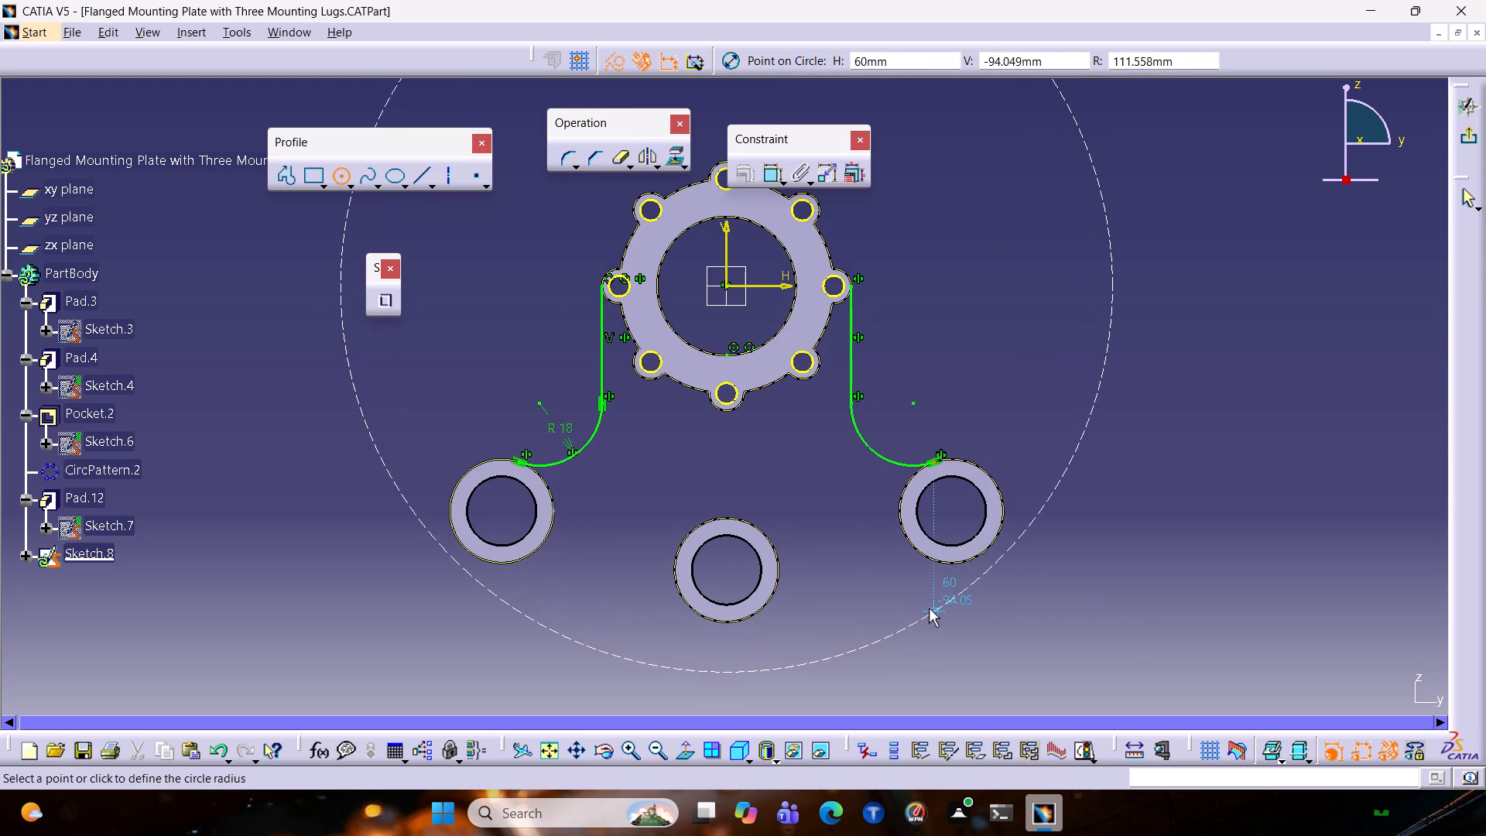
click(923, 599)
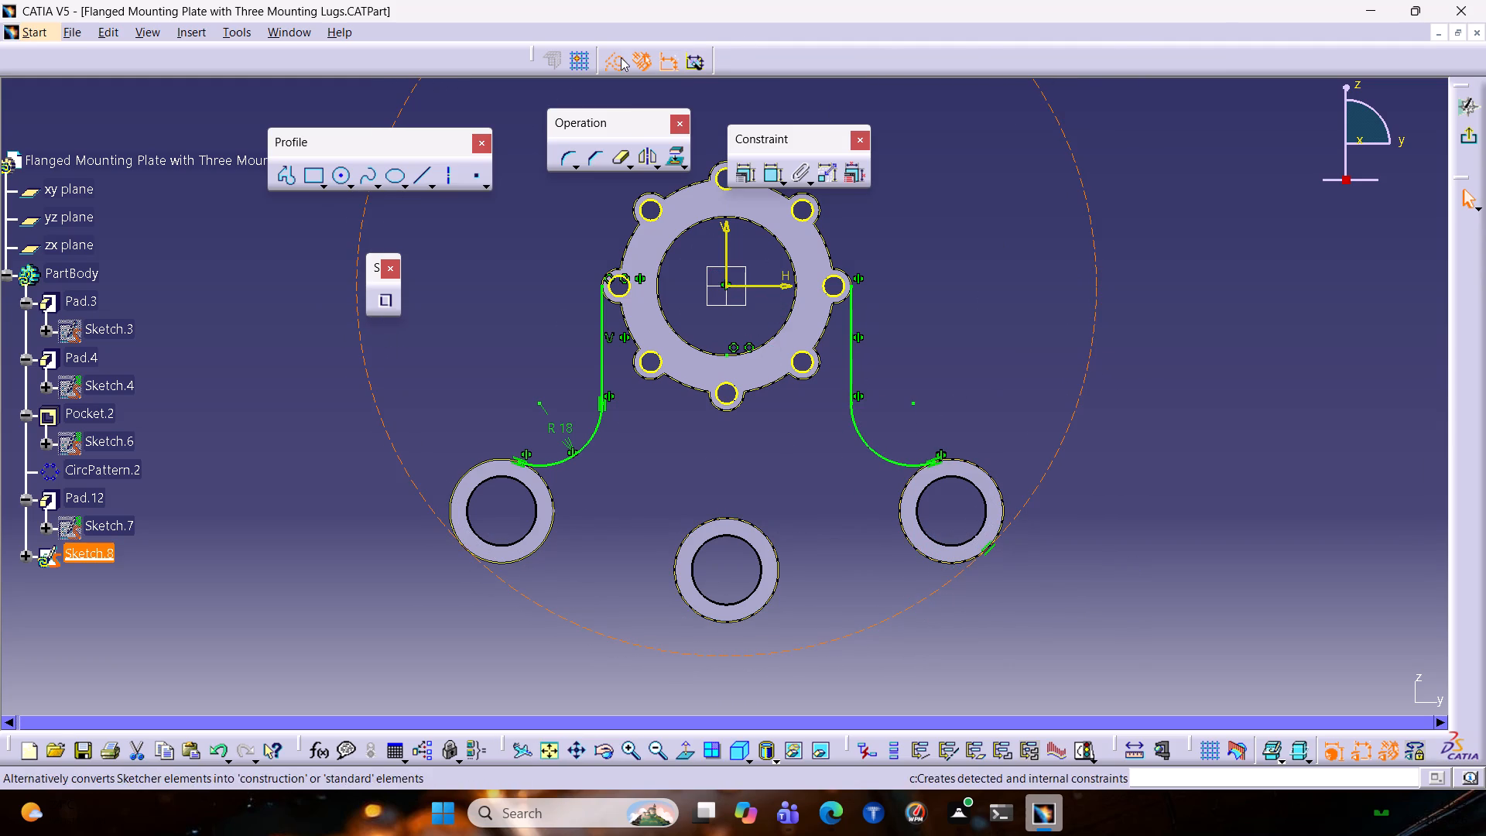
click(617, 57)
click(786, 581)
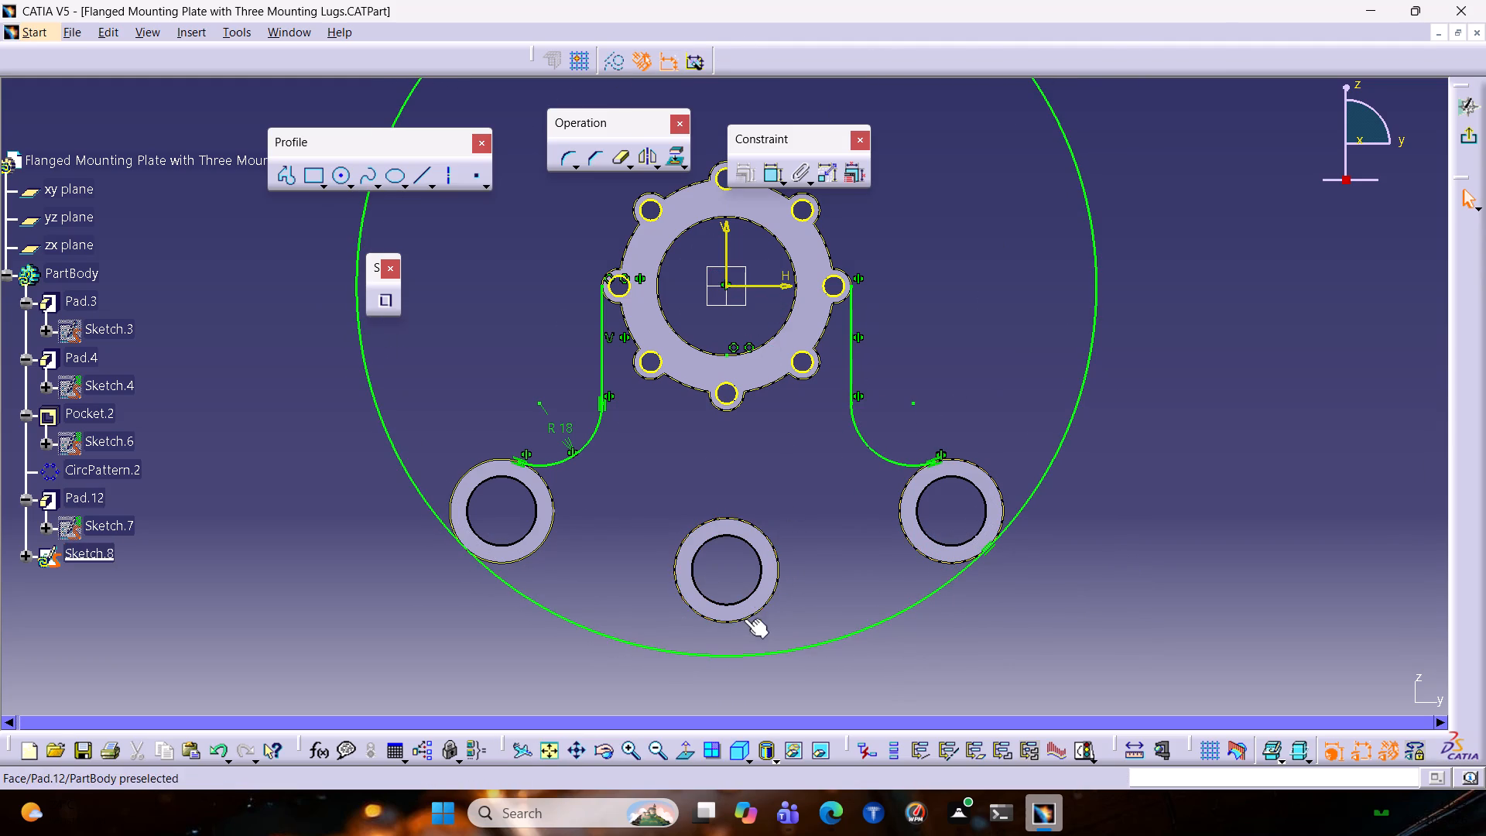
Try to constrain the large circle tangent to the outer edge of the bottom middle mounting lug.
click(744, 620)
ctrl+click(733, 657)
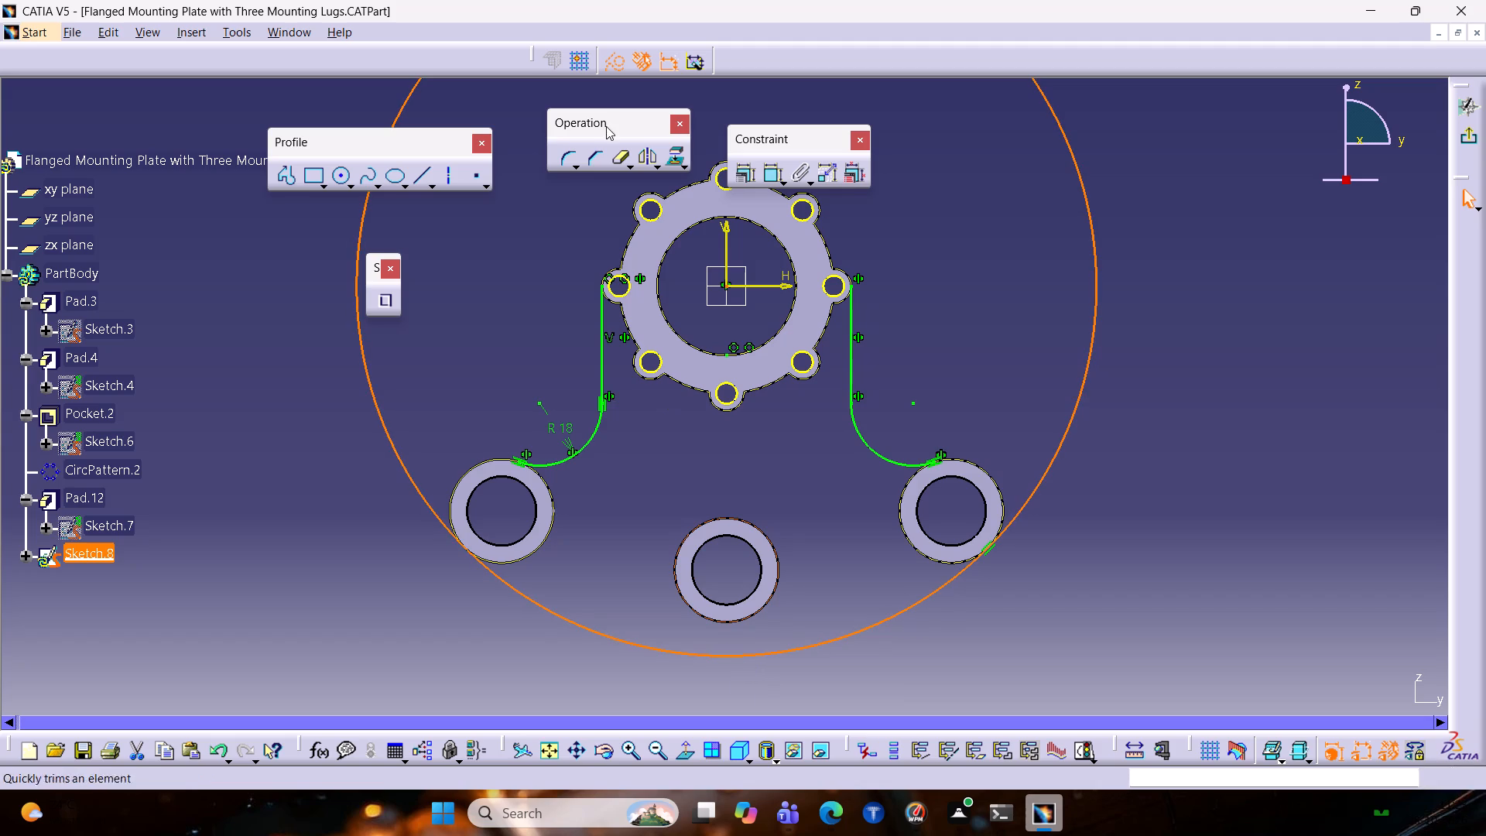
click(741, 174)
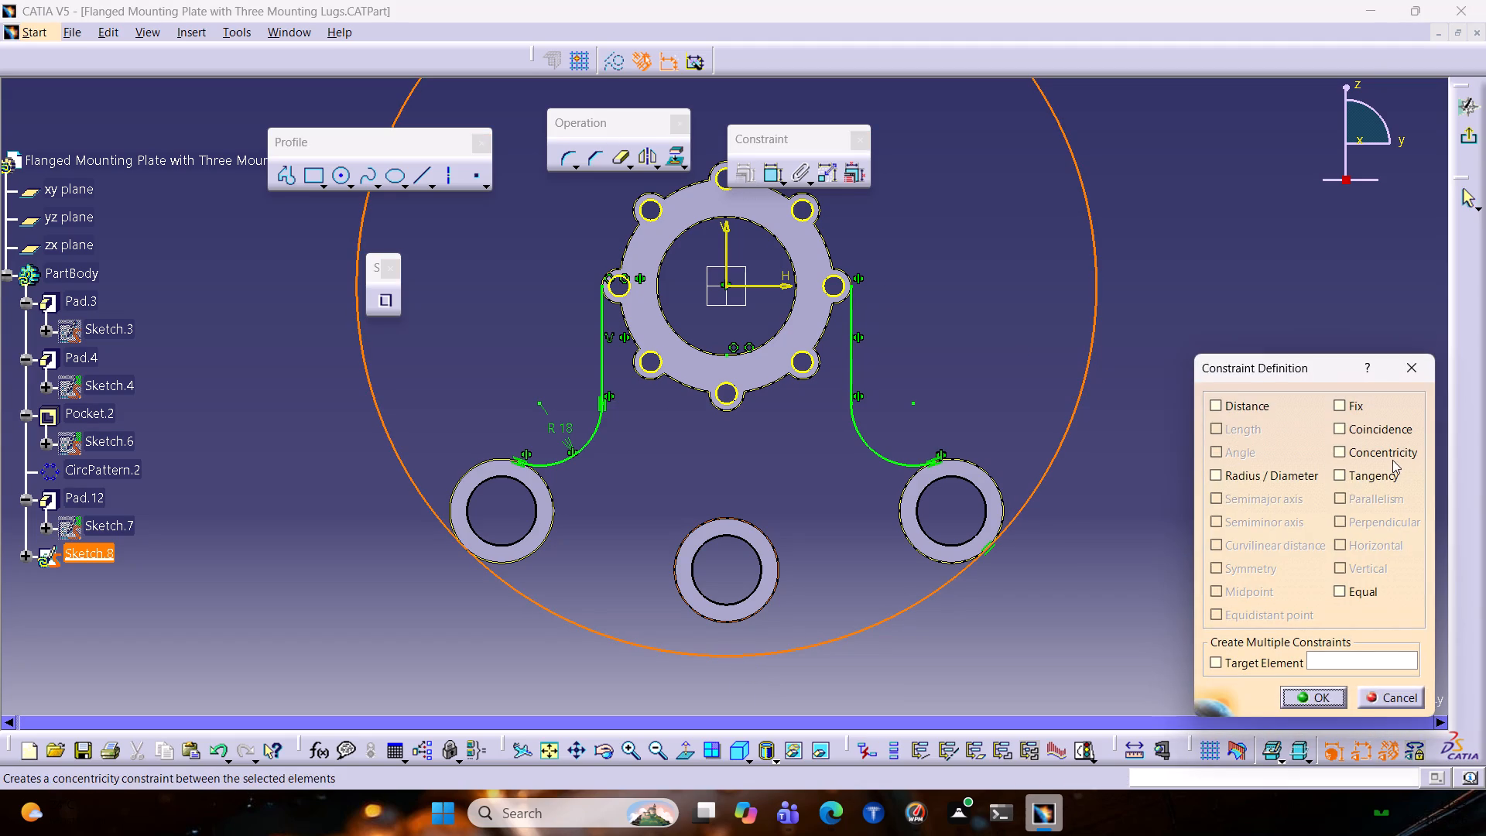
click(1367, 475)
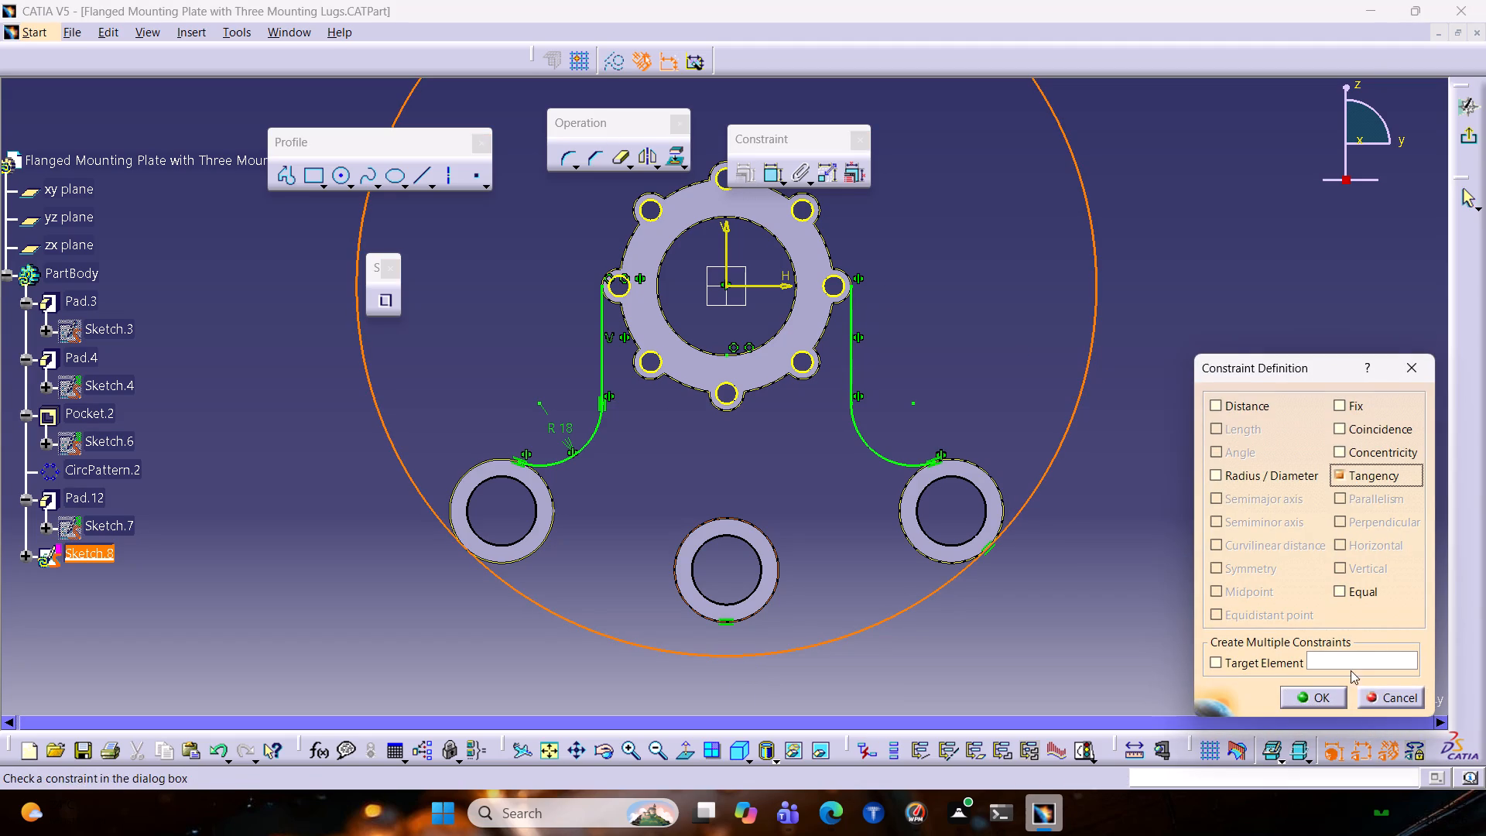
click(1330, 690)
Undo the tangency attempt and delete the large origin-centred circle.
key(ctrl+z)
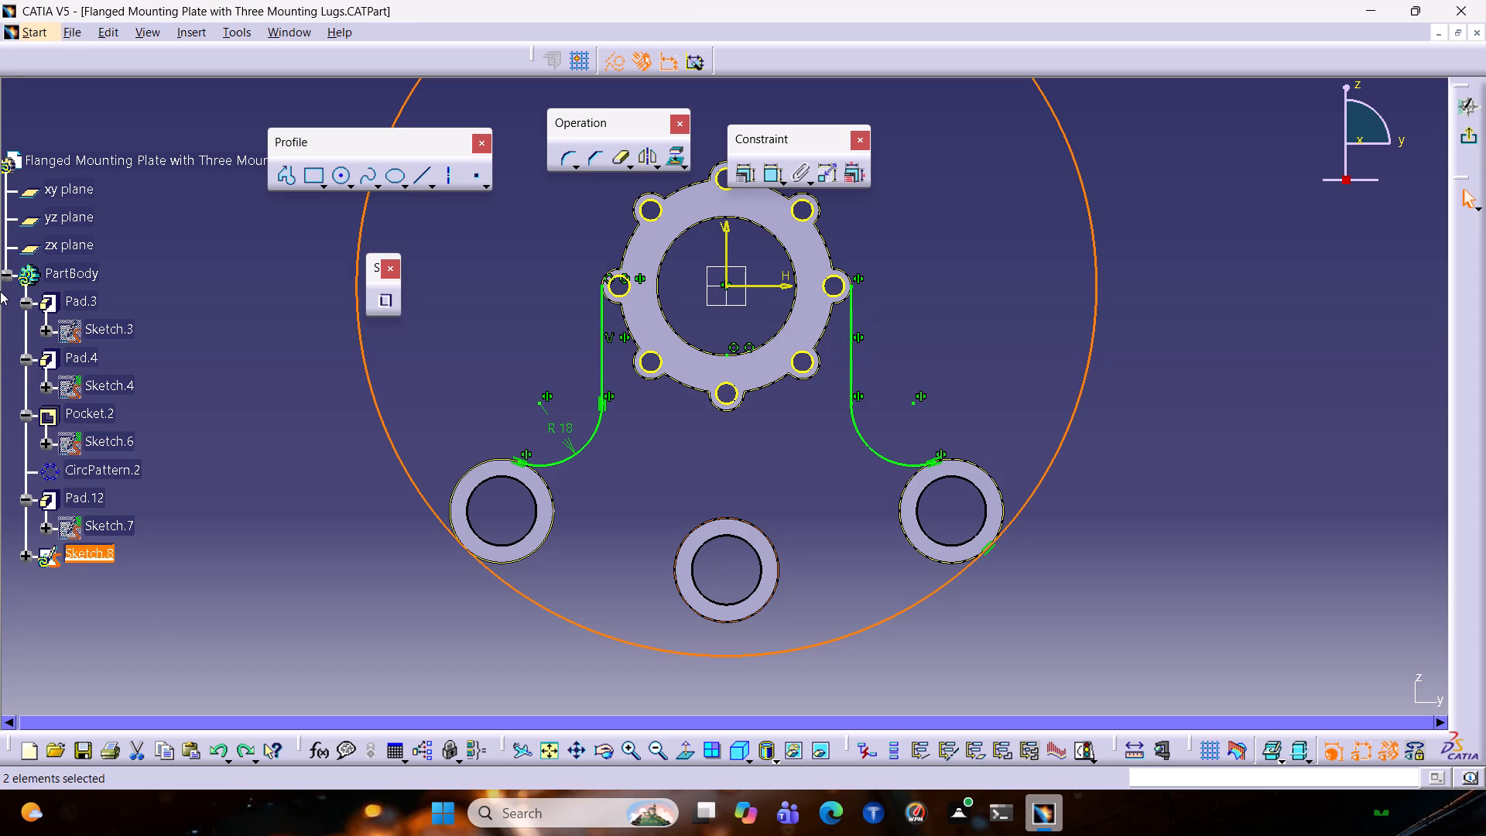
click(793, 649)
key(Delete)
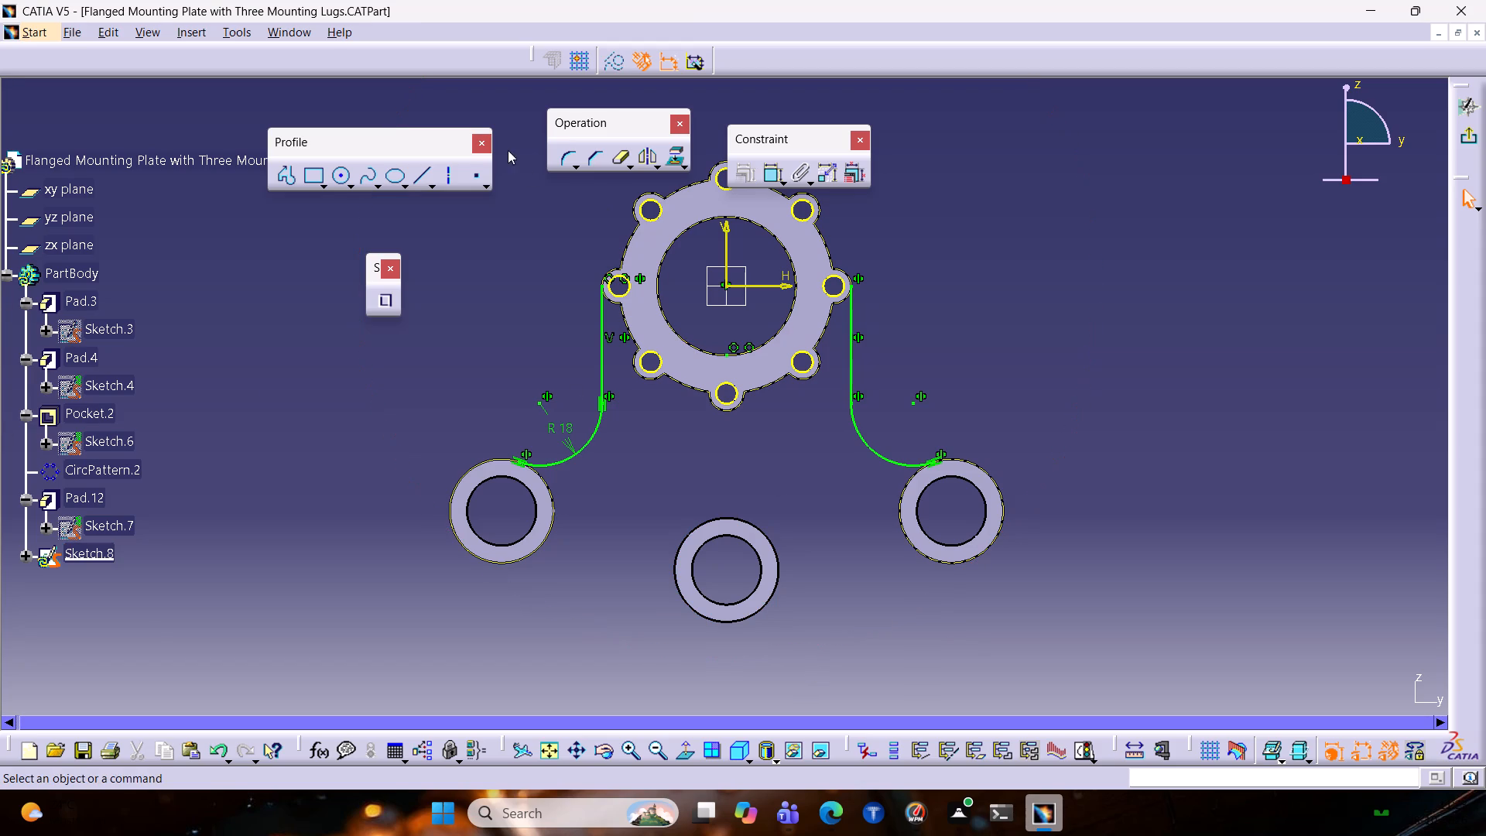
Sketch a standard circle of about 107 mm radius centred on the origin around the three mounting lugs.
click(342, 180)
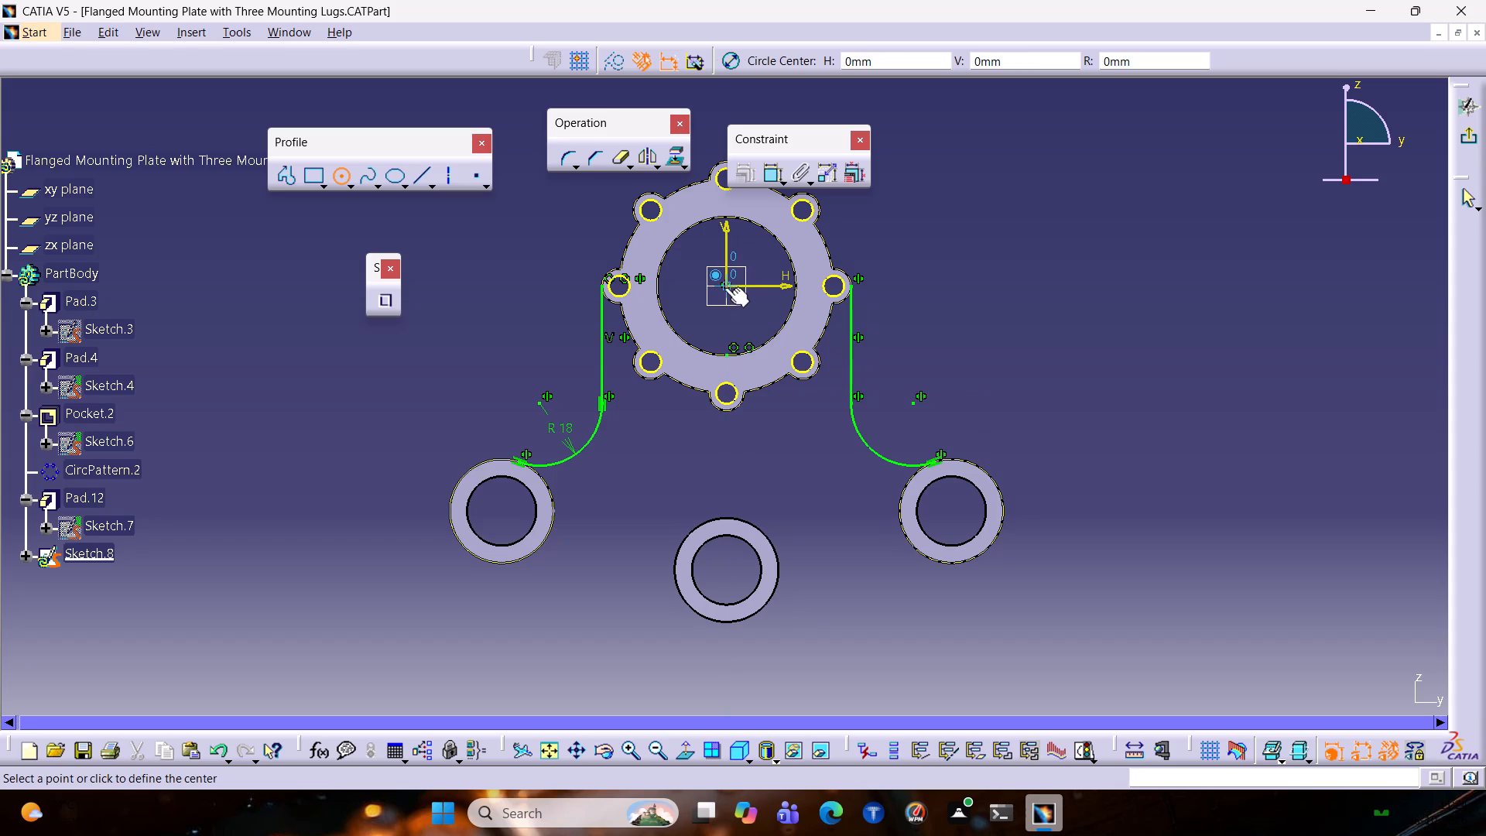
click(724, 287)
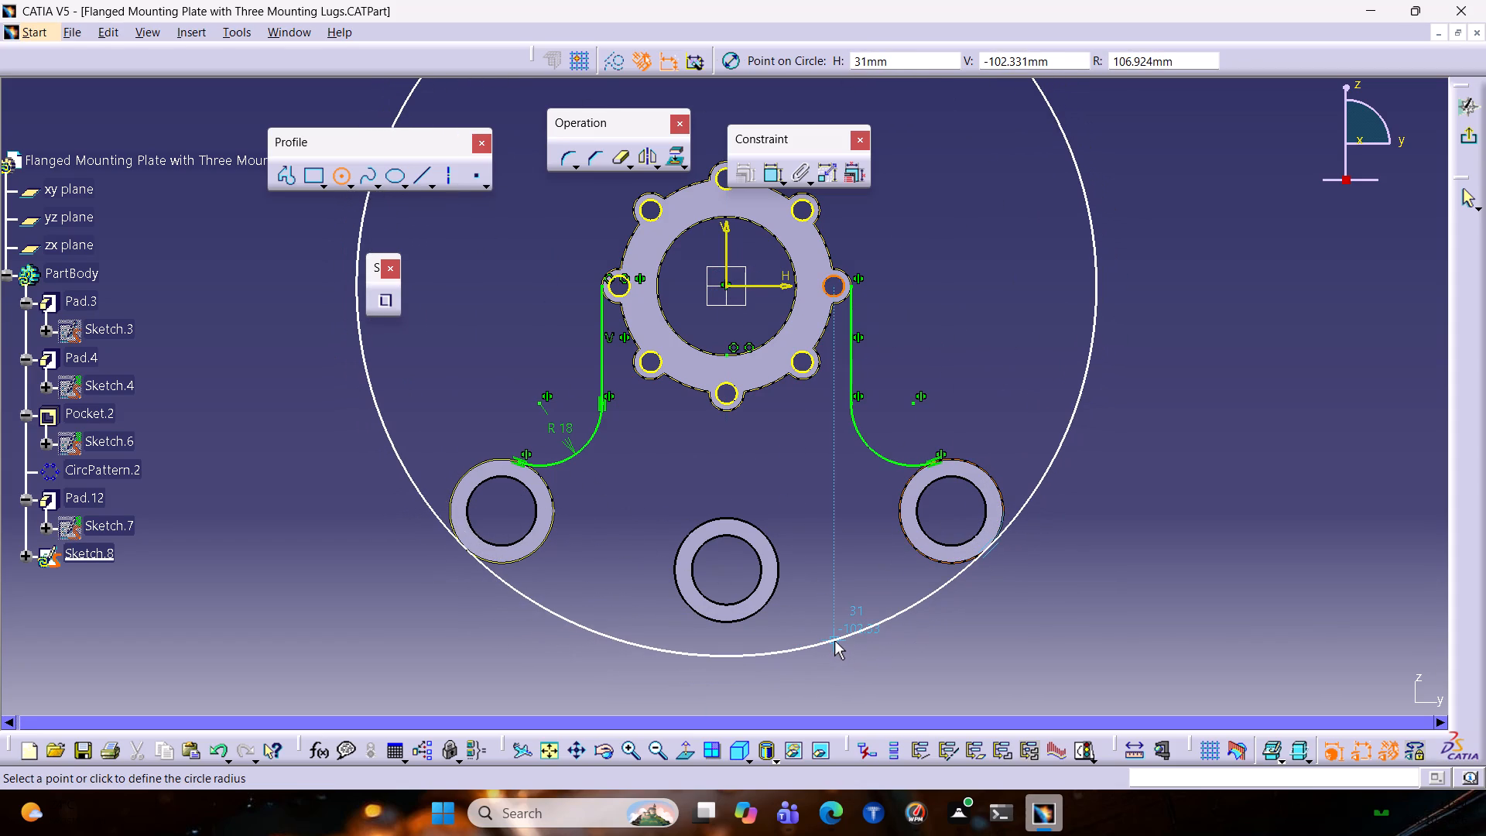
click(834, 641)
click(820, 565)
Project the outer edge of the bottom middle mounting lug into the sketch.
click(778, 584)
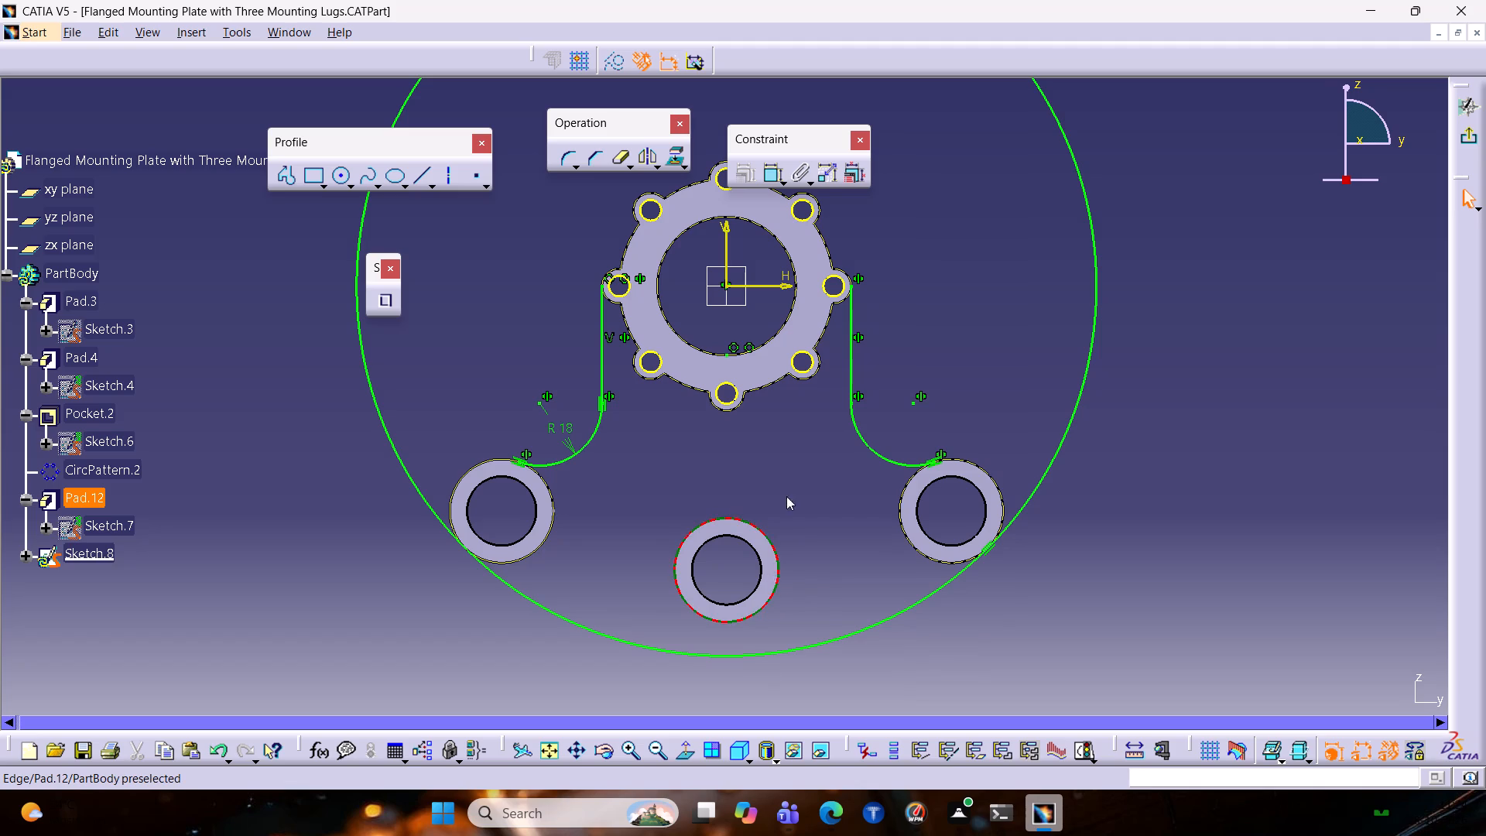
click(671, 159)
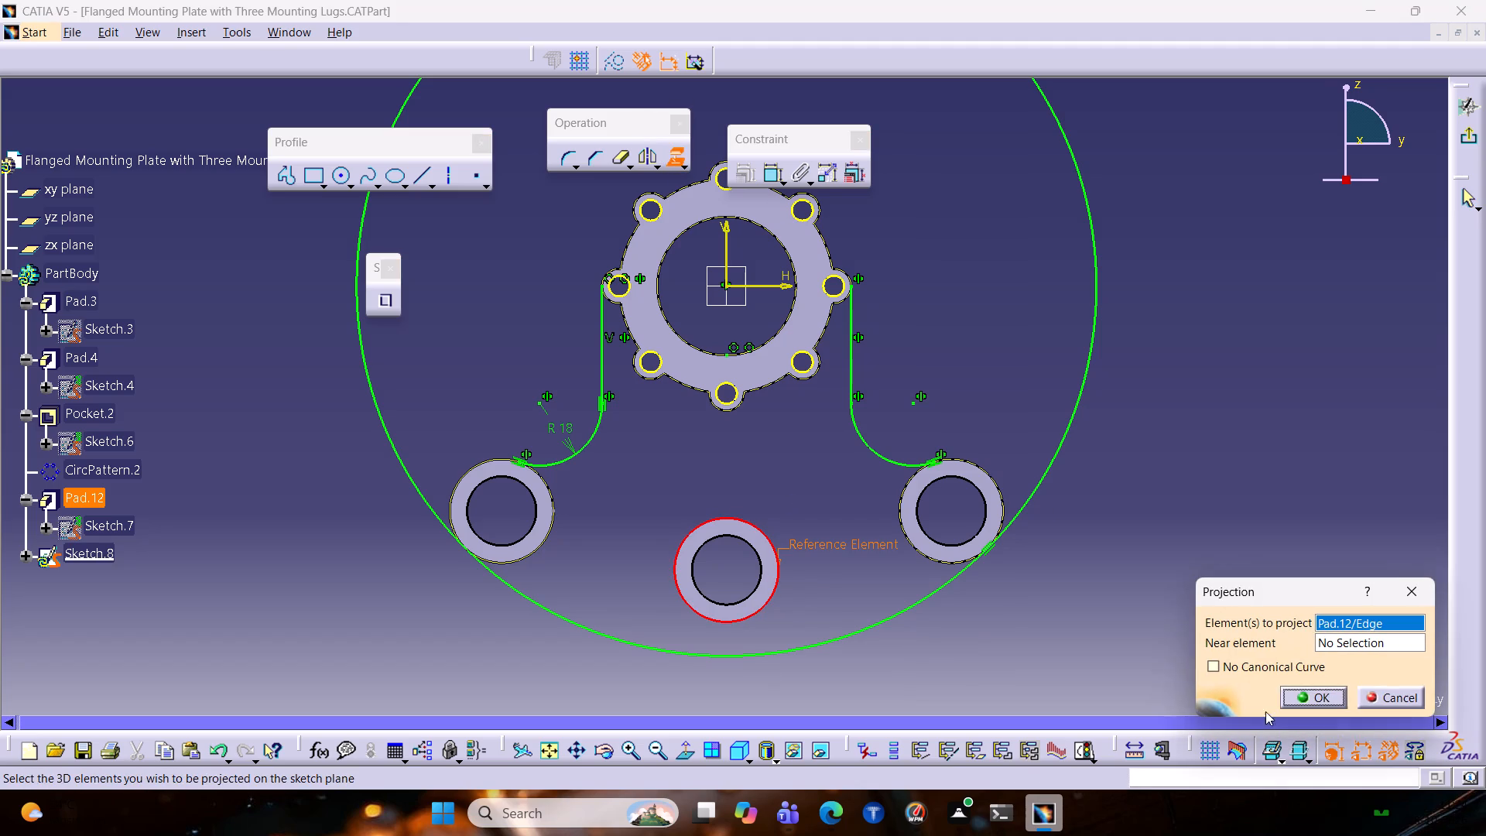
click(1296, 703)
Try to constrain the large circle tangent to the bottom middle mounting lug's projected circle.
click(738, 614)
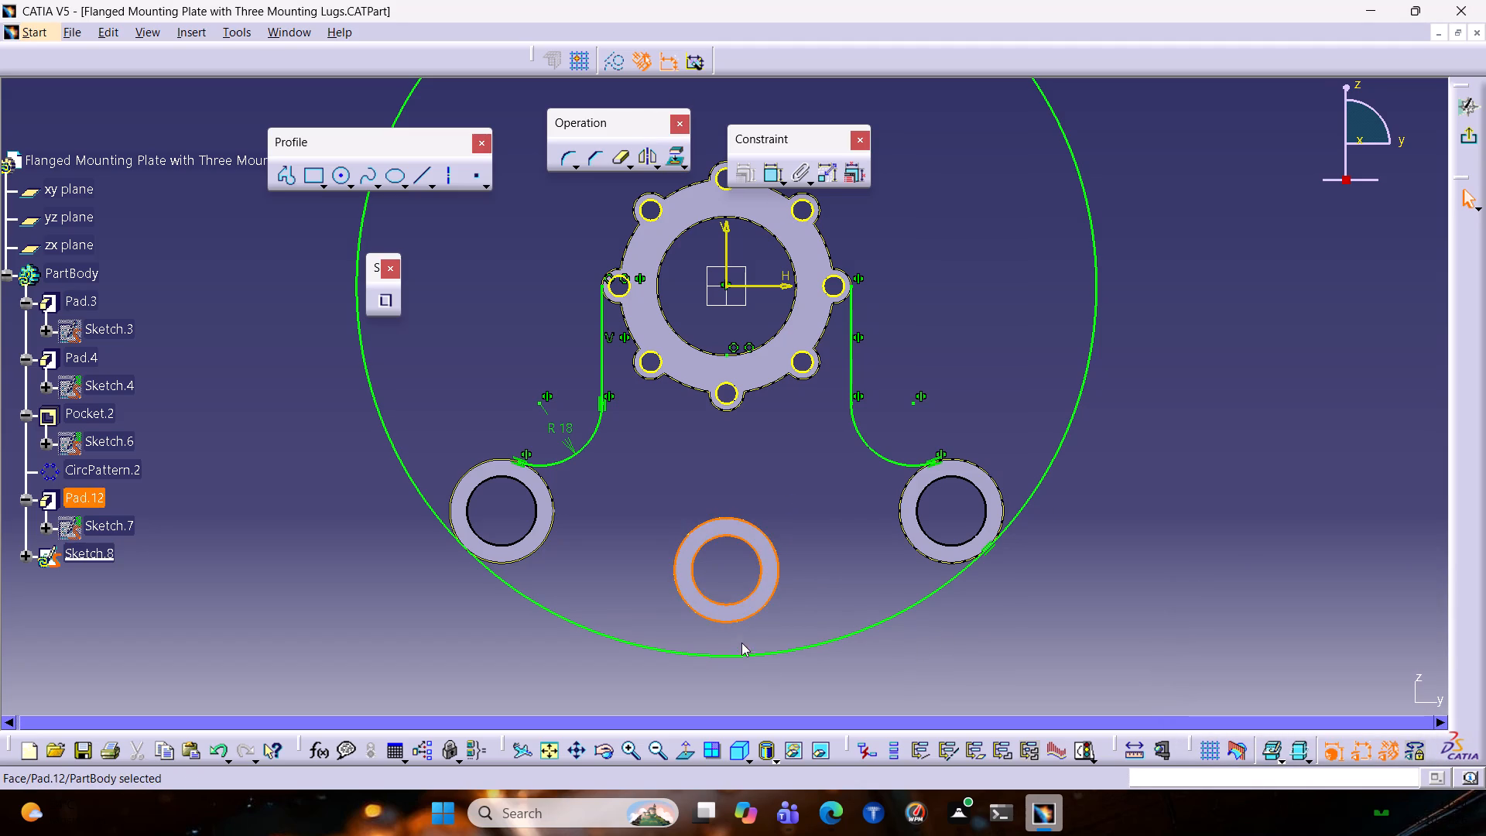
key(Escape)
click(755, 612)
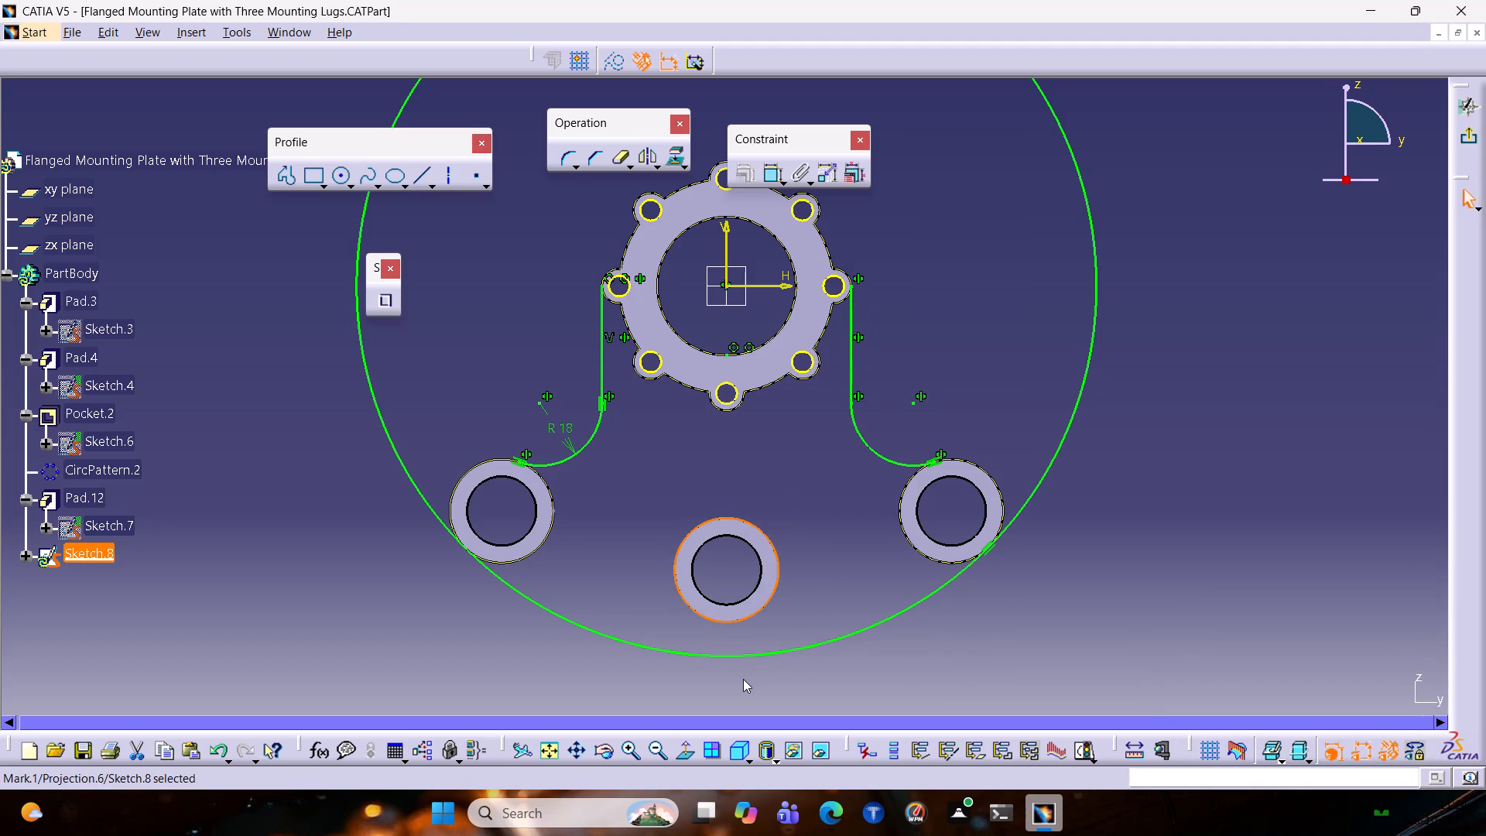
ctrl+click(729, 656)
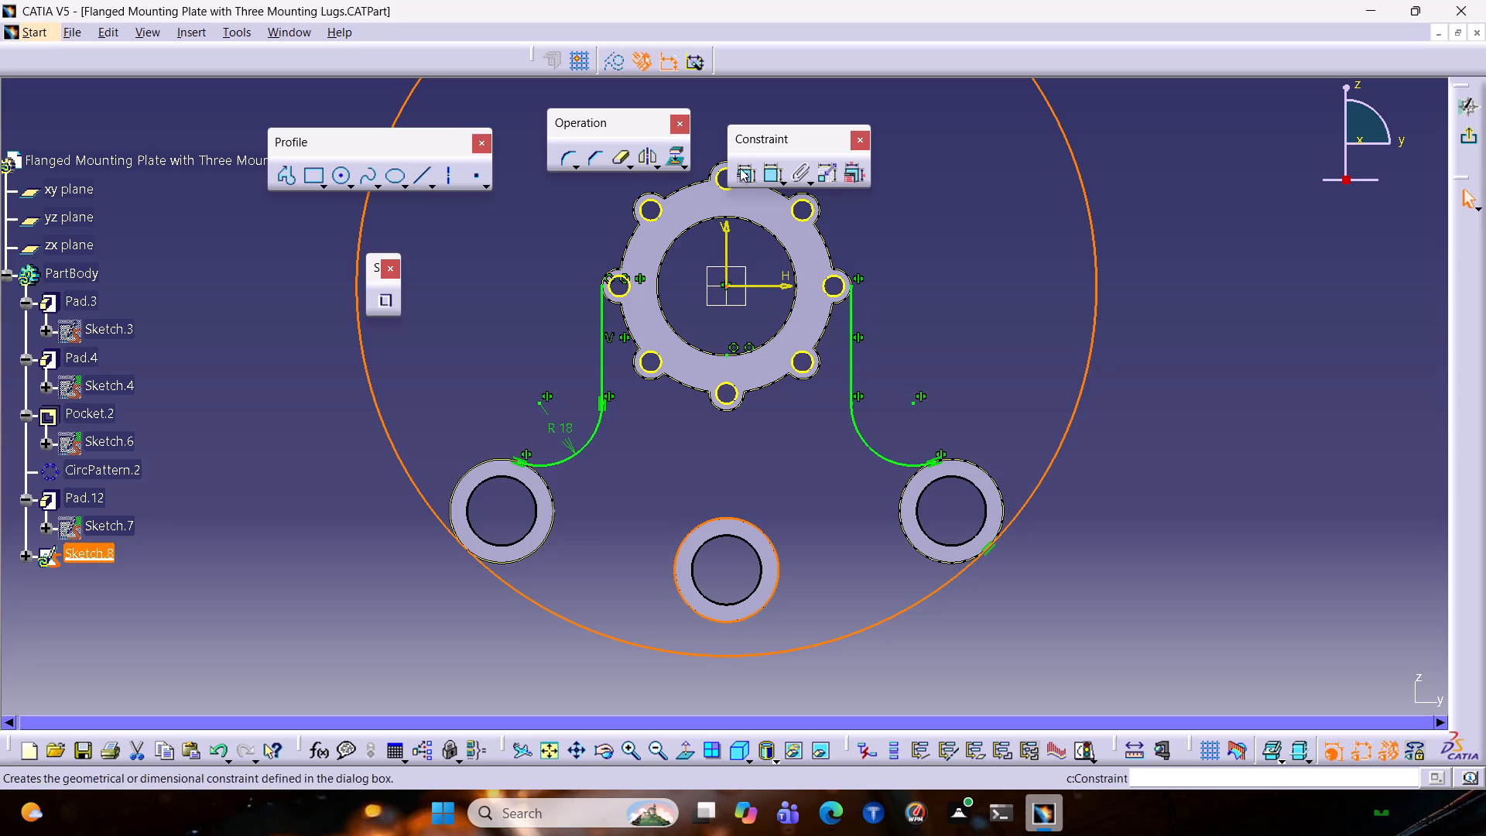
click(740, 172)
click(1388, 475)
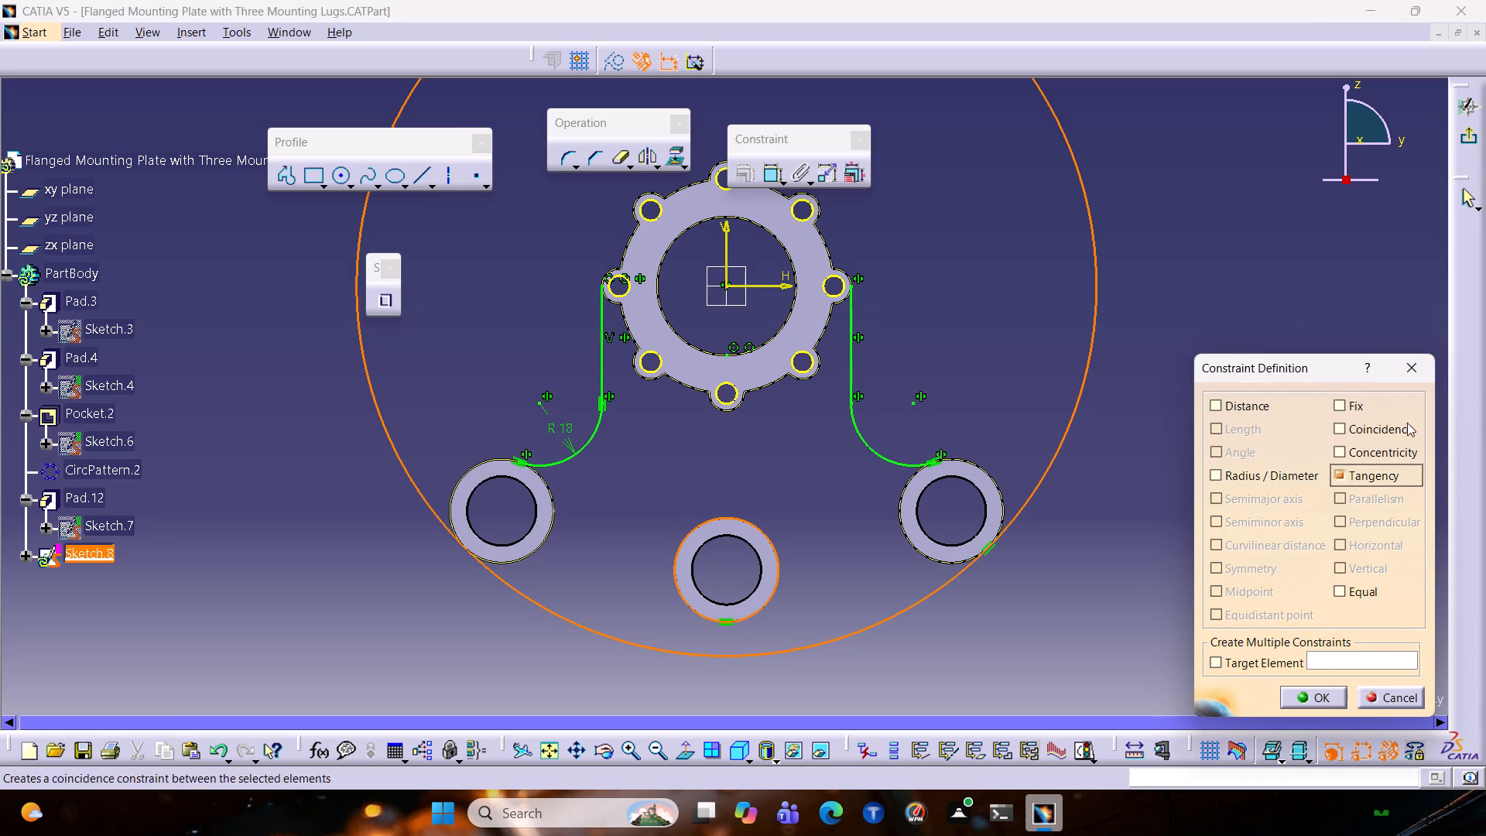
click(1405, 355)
Undo the recent circle, projection and deletion edits to restore the lower arc joining the three mounting lugs.
key(ctrl+z)
key(ctrl+z)
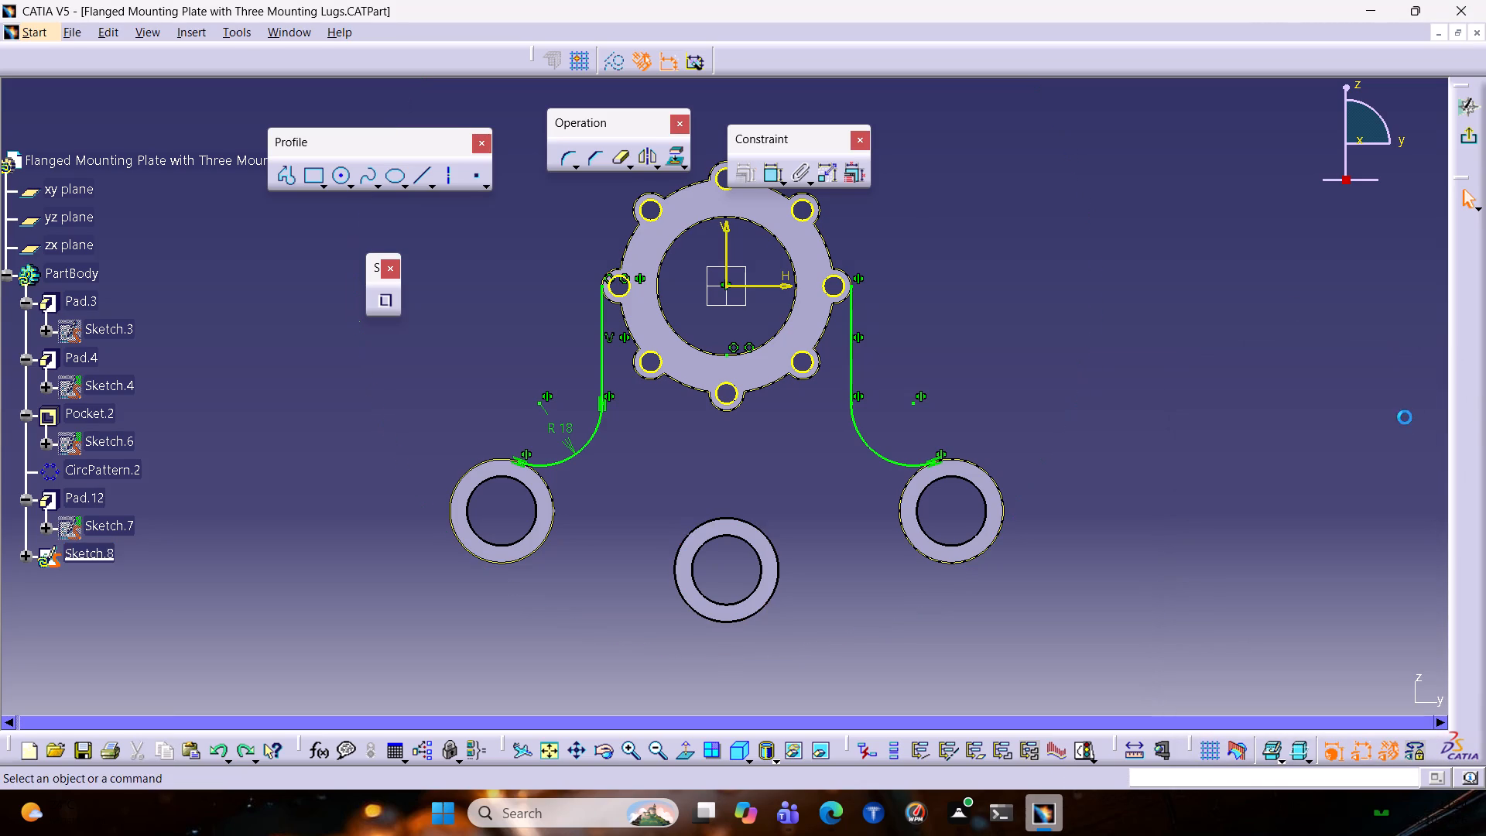
key(ctrl+z)
key(ctrl+z)
key(ctrl+z)
key(ctrl+z)
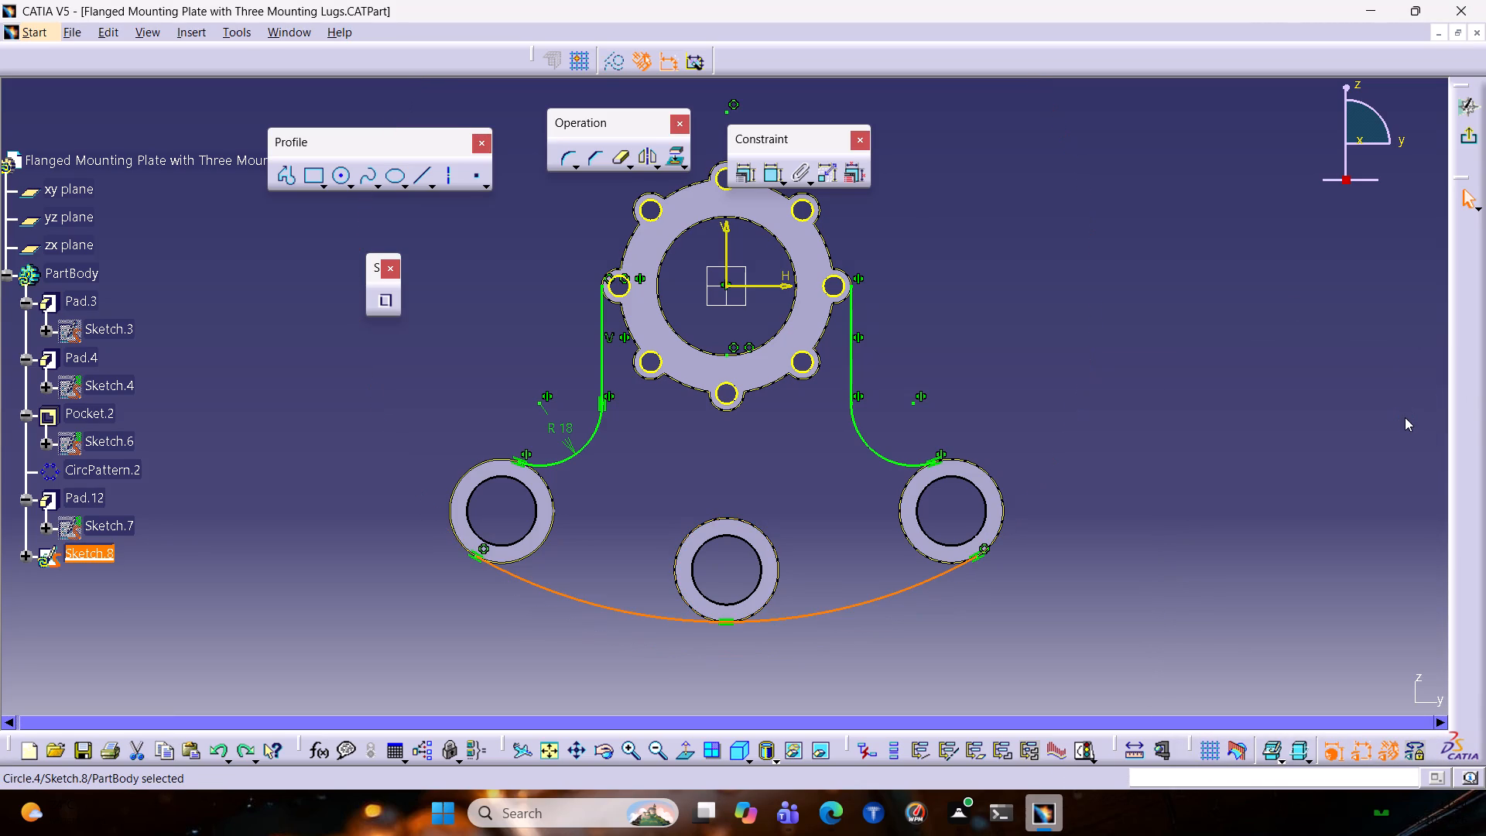
click(1127, 372)
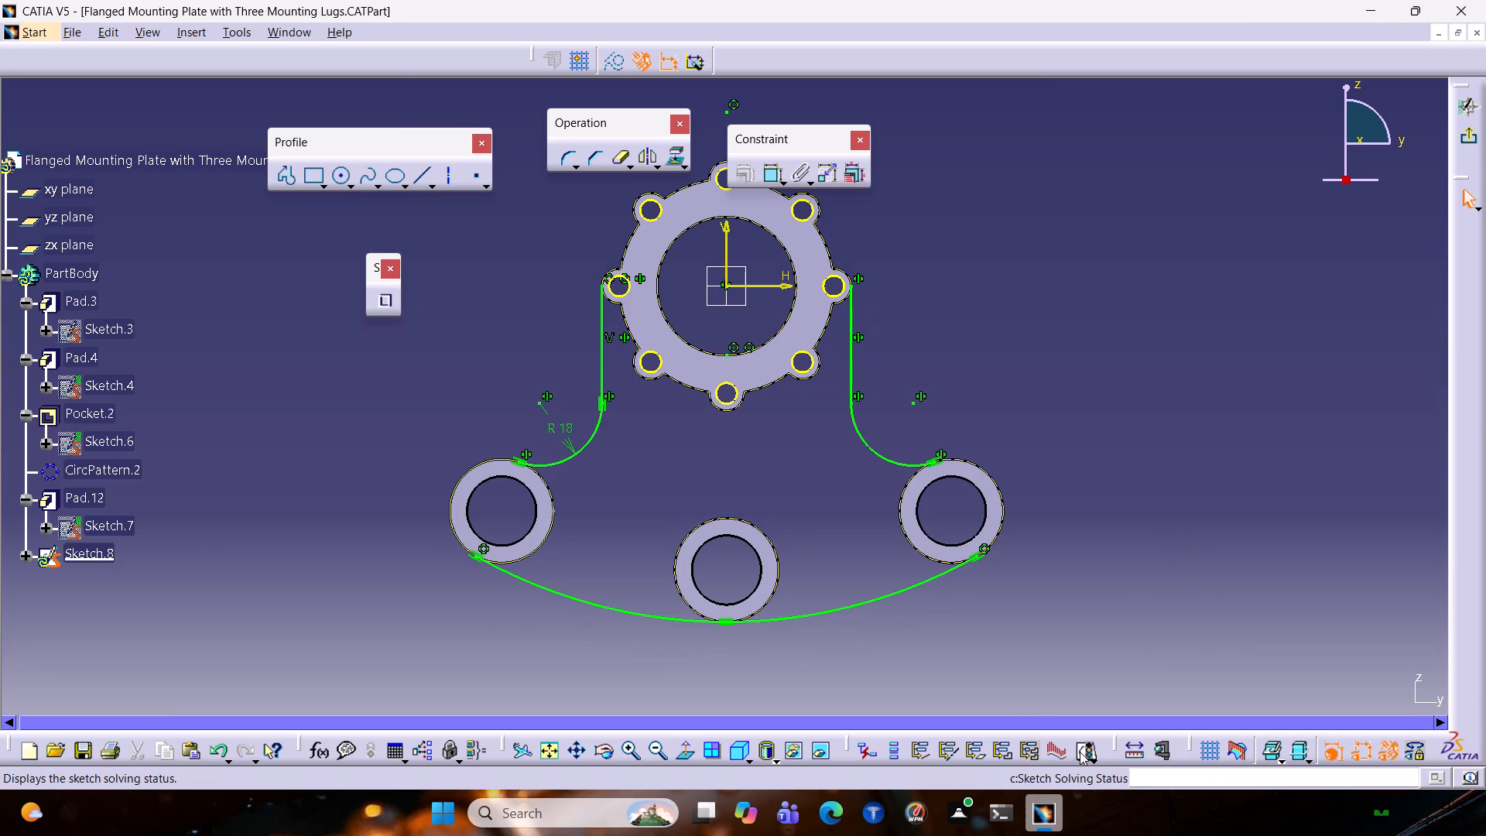
Check the sketch's solving status and inspect the left mounting lug's projected circle.
click(1082, 749)
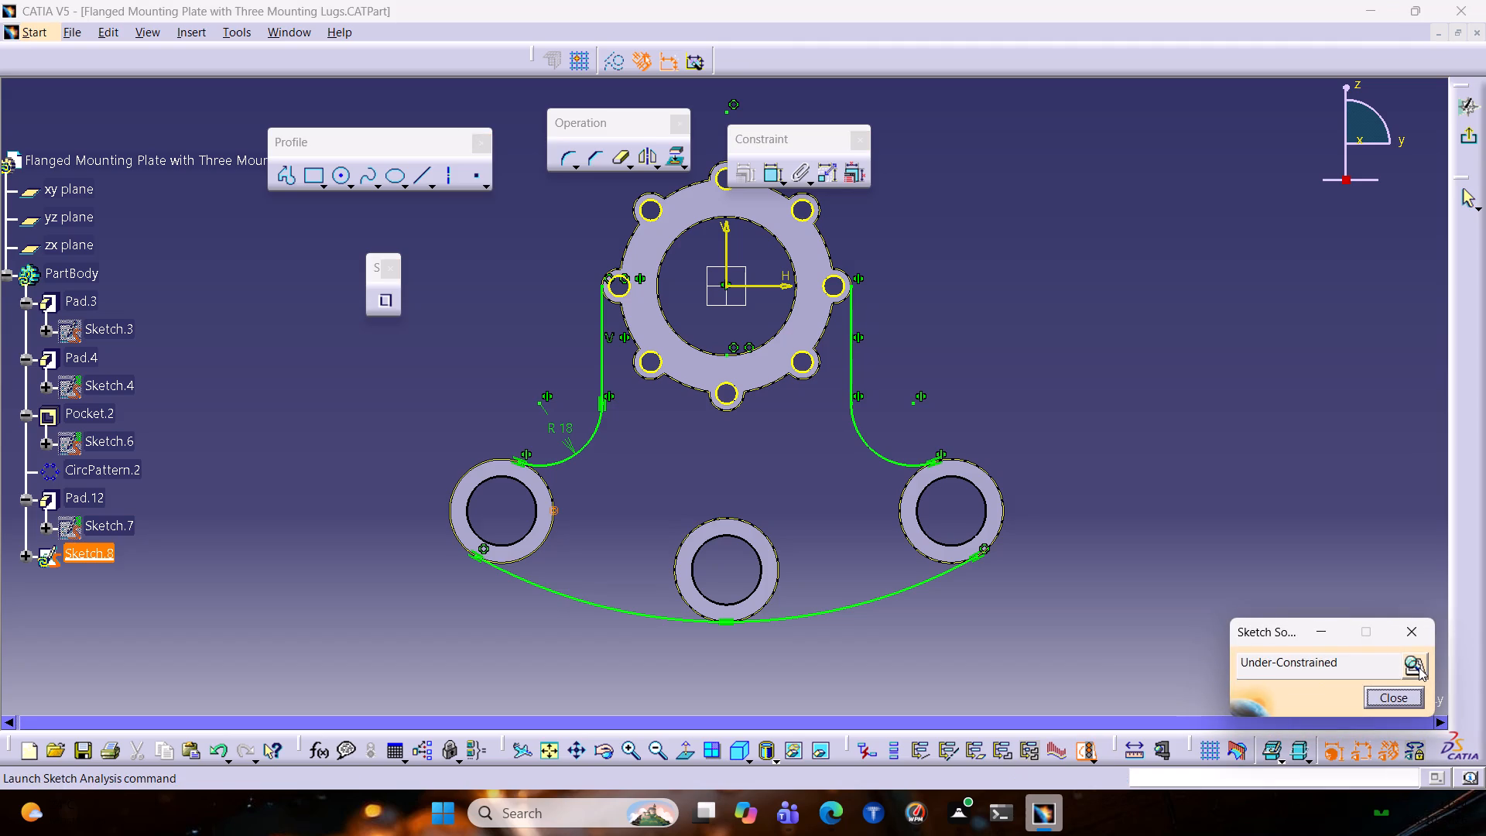
click(1416, 630)
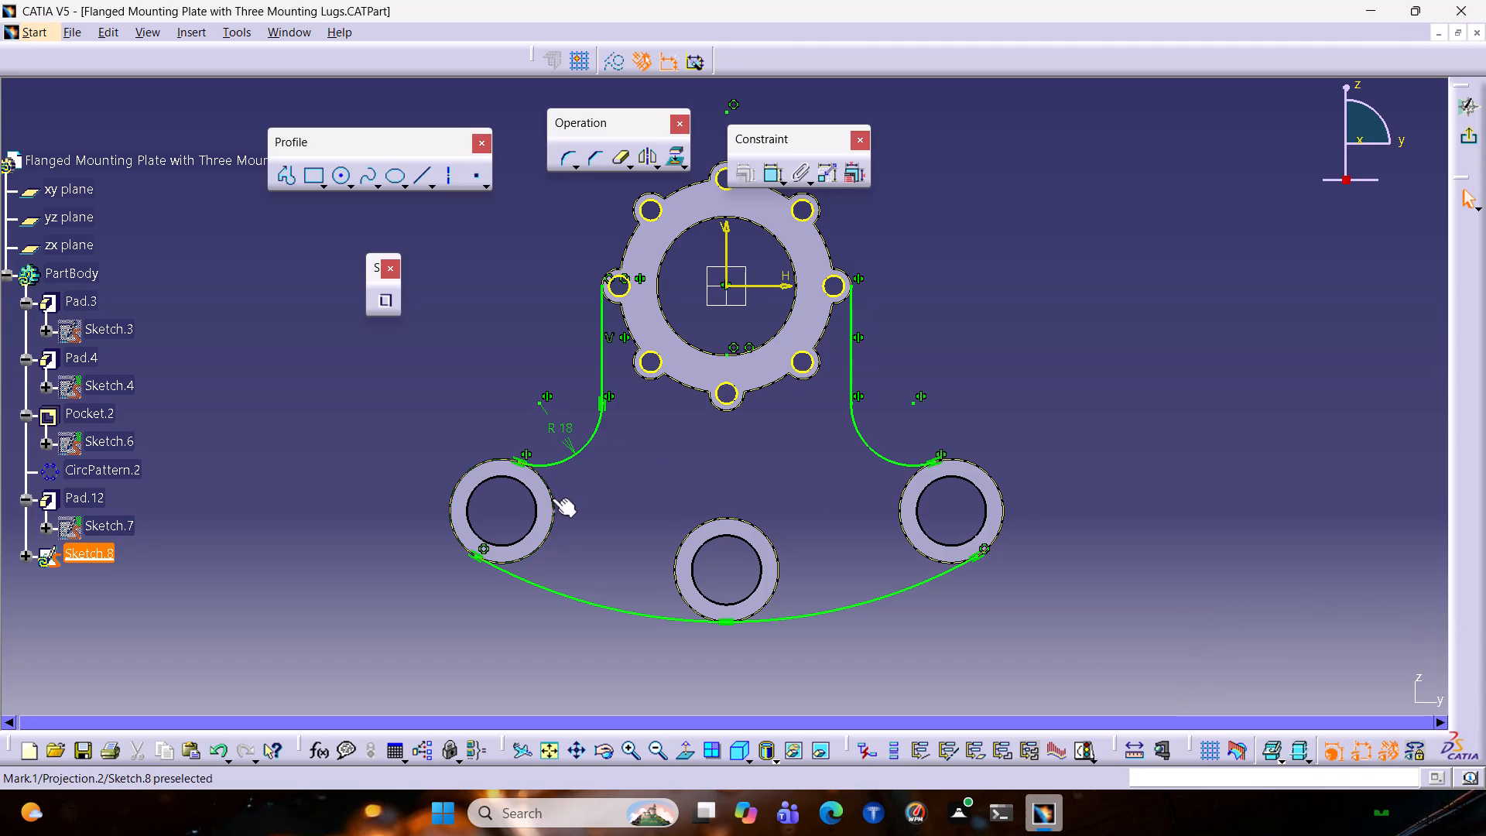
click(553, 508)
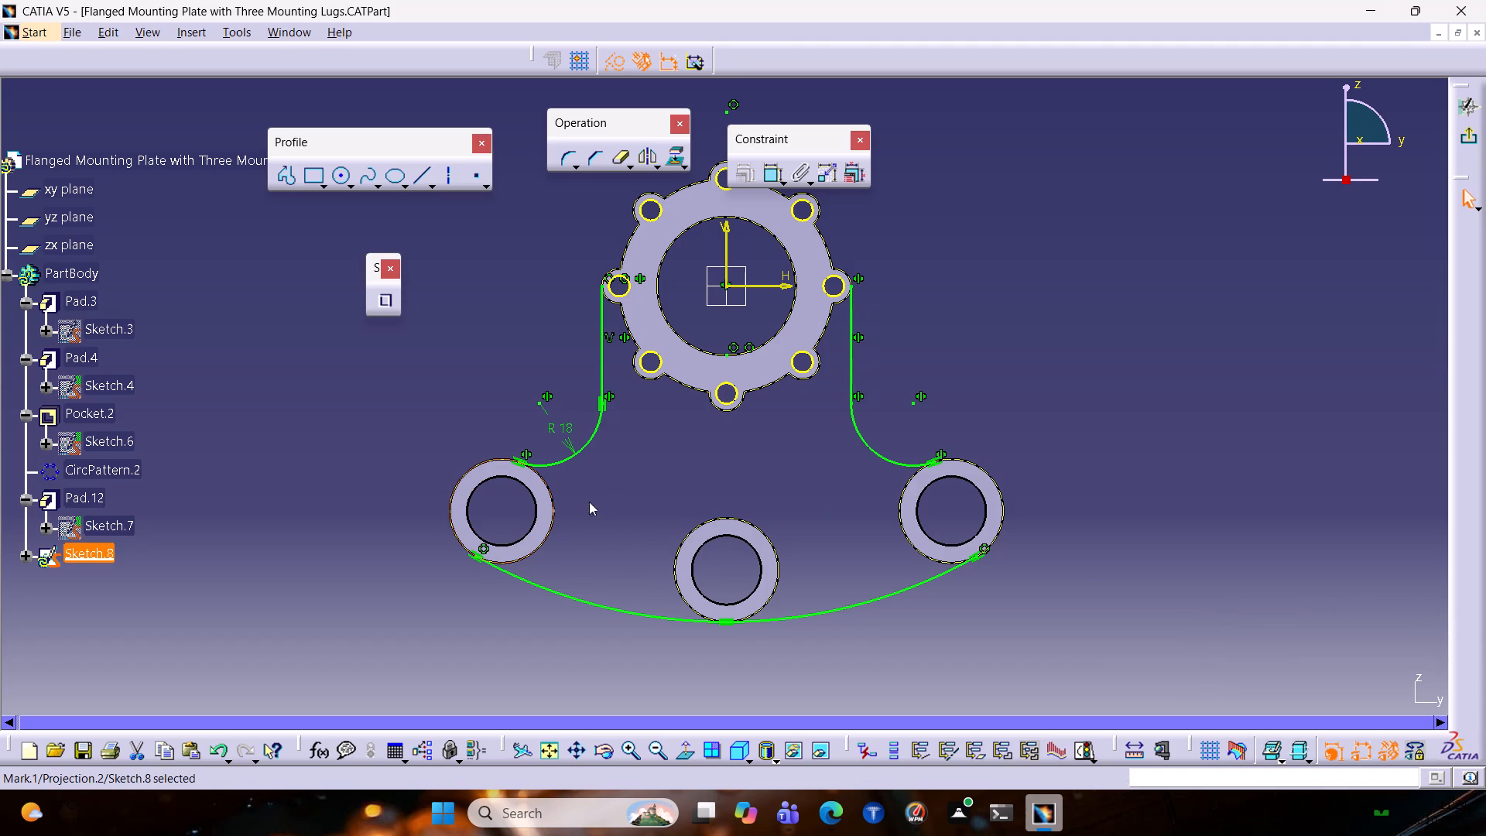
click(556, 509)
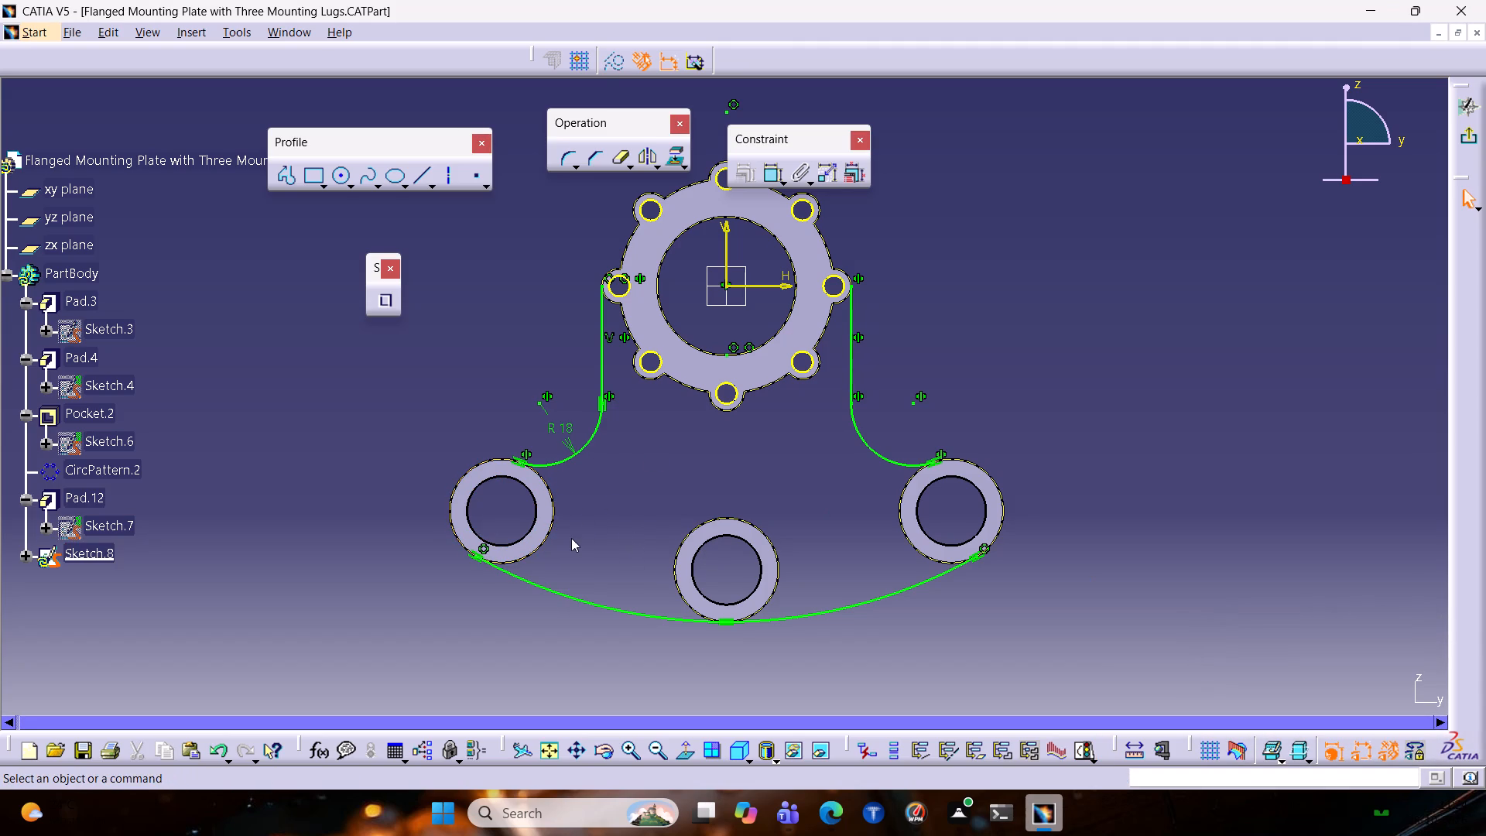
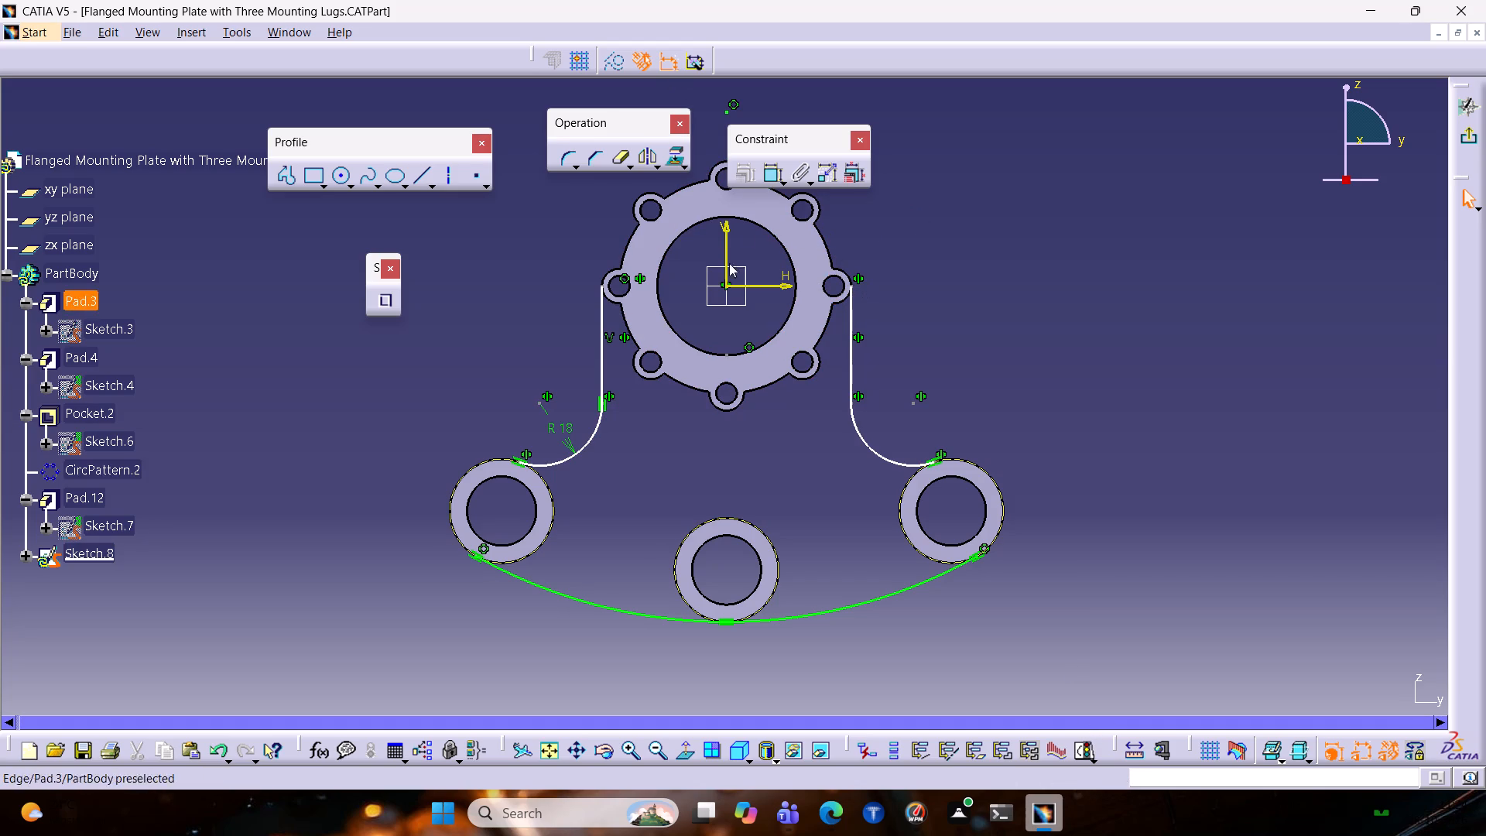
Project the outer edges of the ring's left and right bolt-hole ears into the sketch.
click(606, 297)
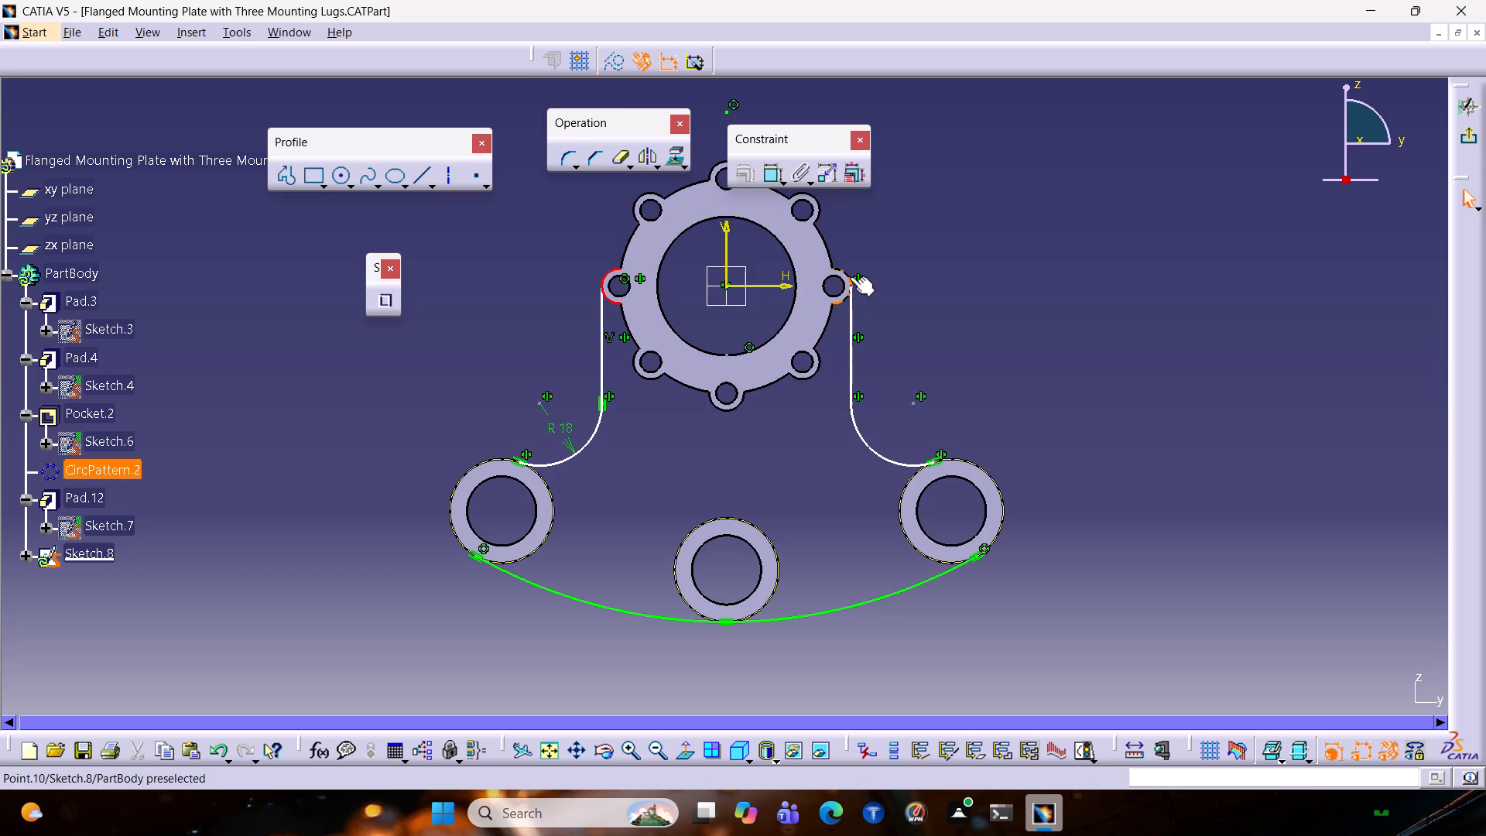
ctrl+click(850, 275)
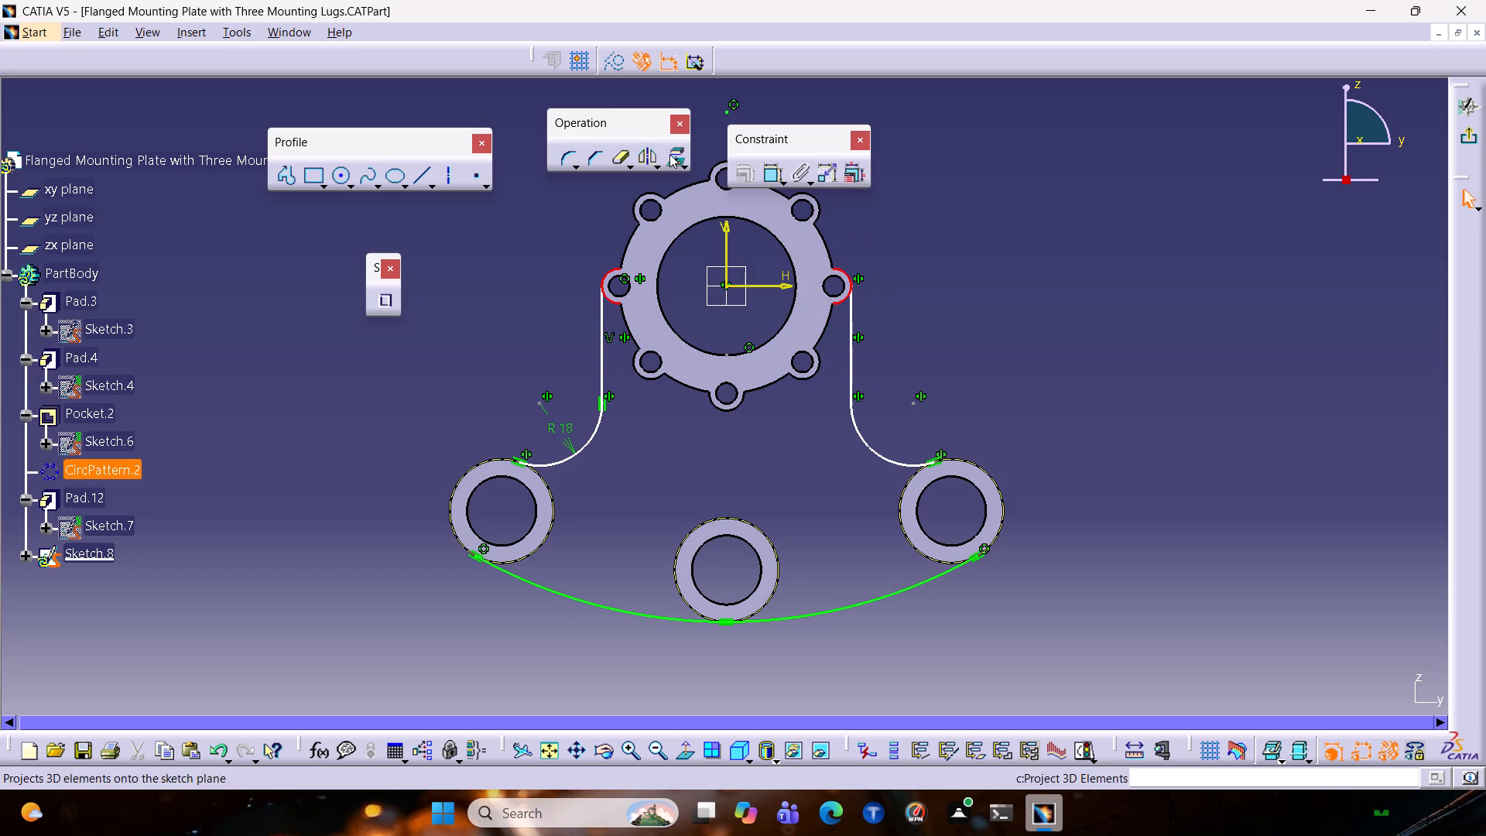
click(669, 154)
click(1301, 691)
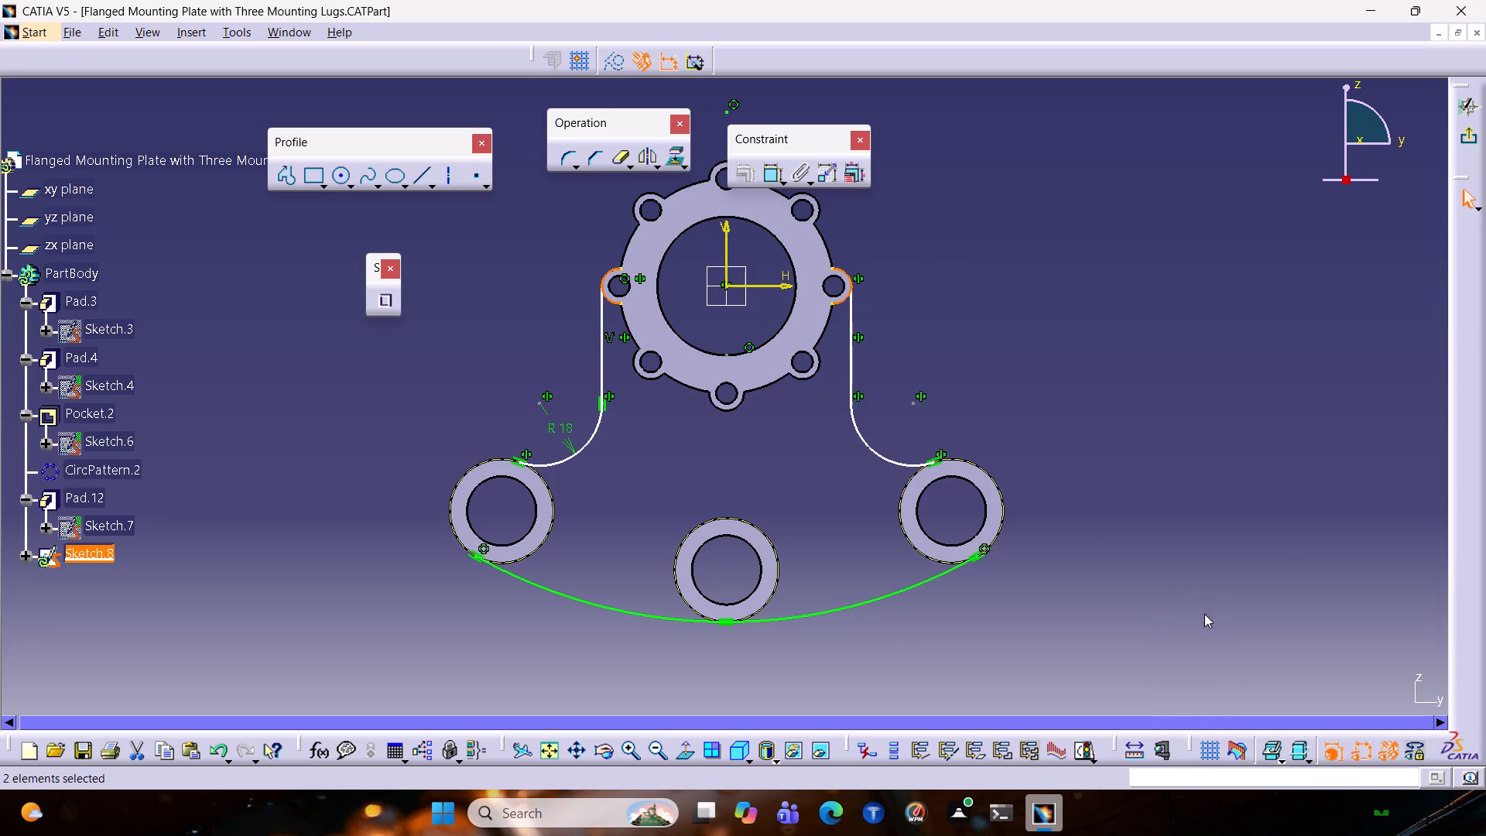
click(662, 498)
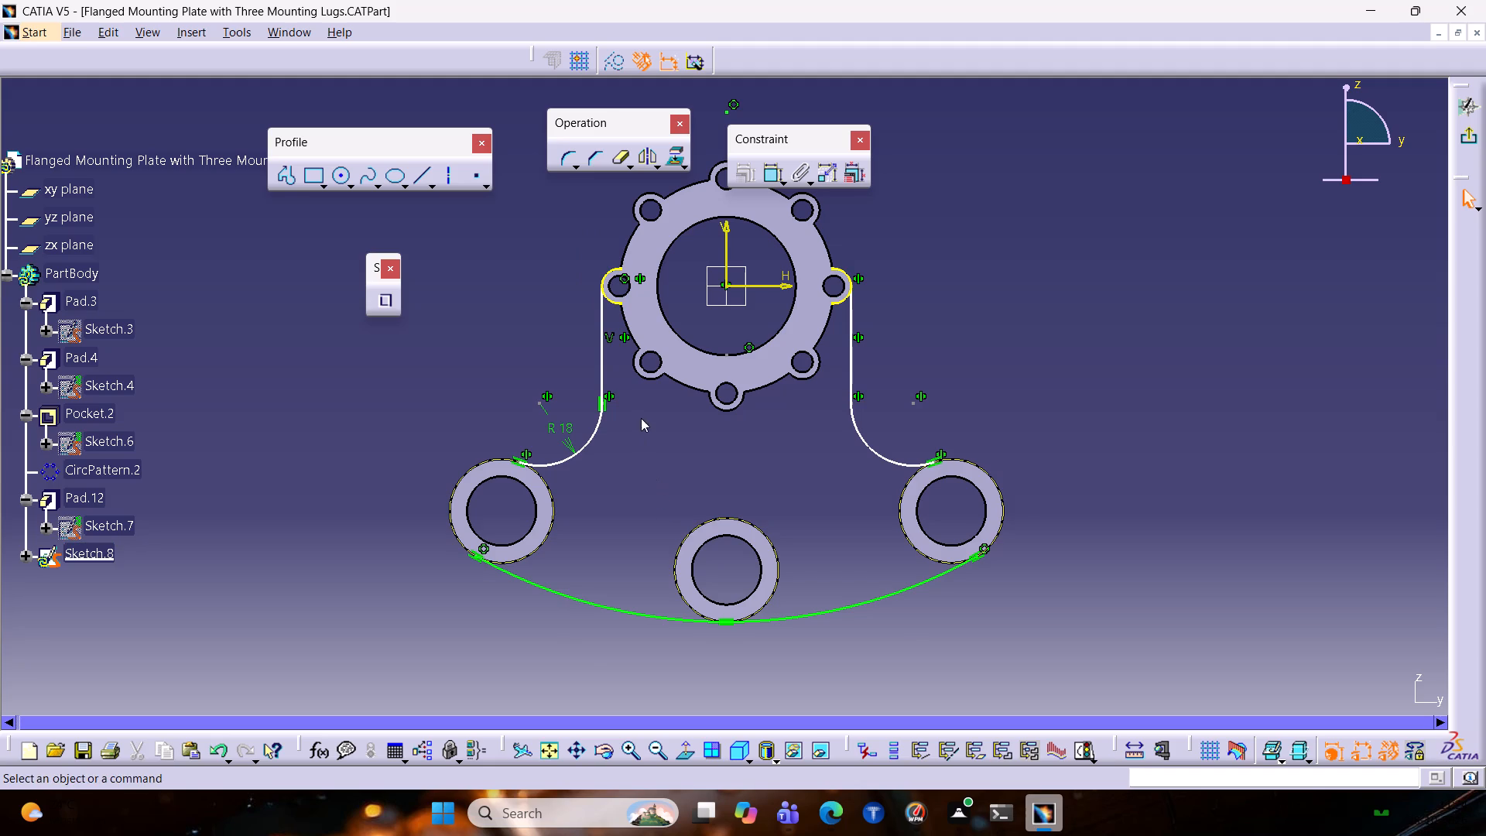
Constrain the left vertical line tangent to the projected arc of the ring's left ear.
middle_click(641, 416)
ctrl+middle_drag(690, 488, 814, 470)
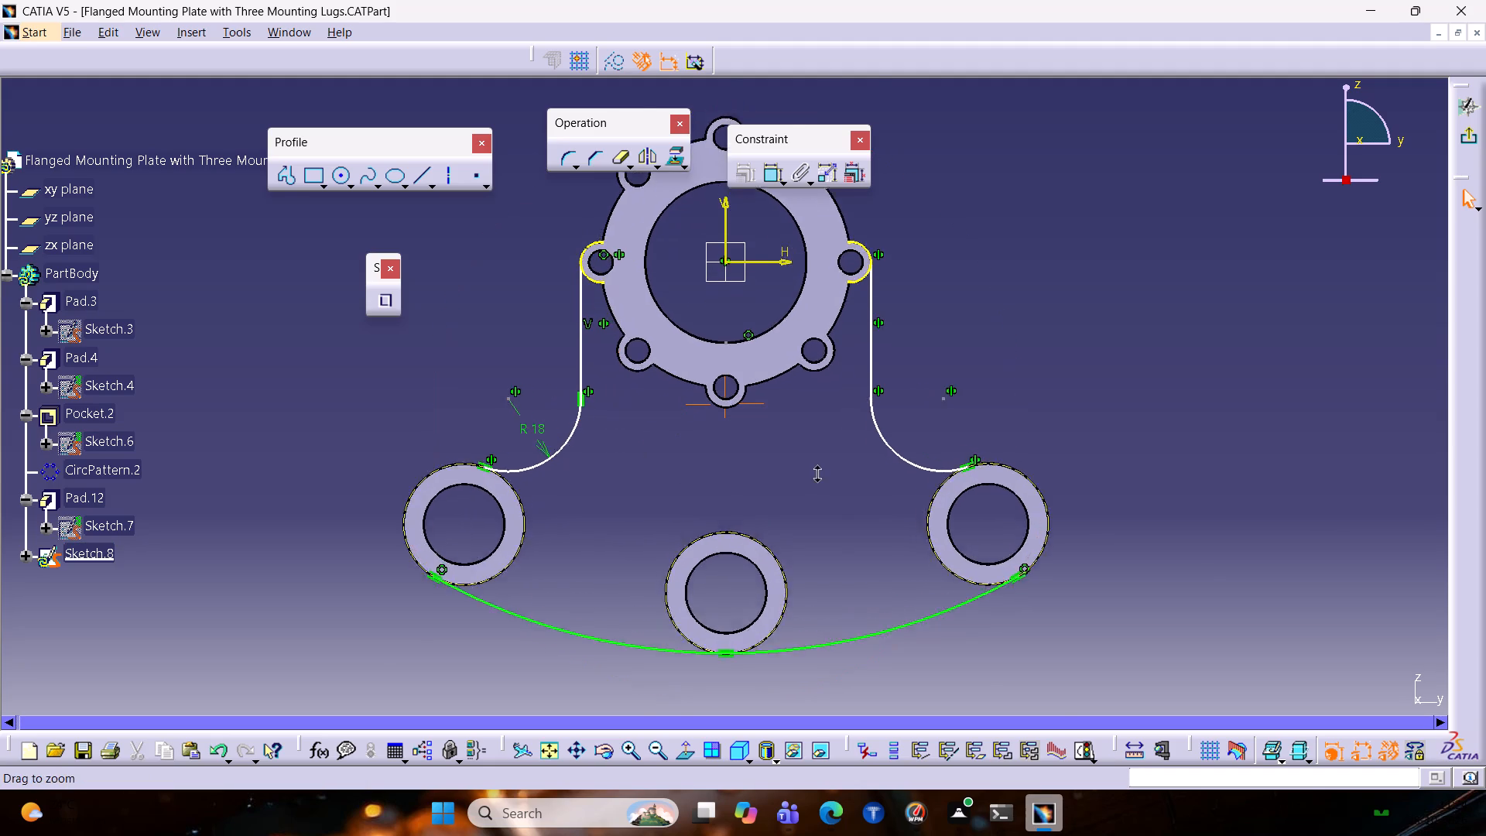
ctrl+middle_drag(814, 470, 899, 427)
middle_drag(570, 328, 572, 618)
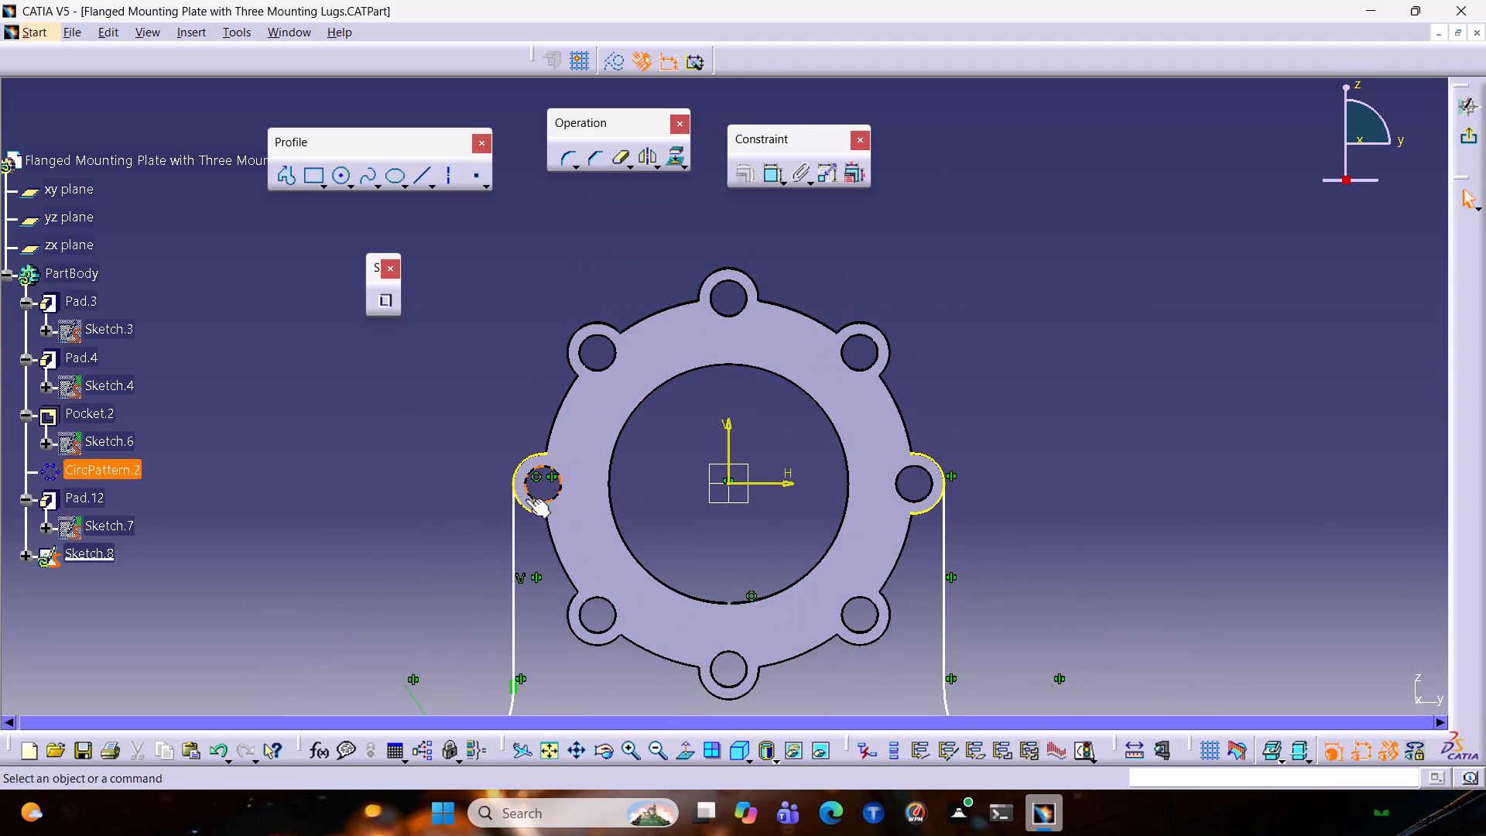
click(512, 505)
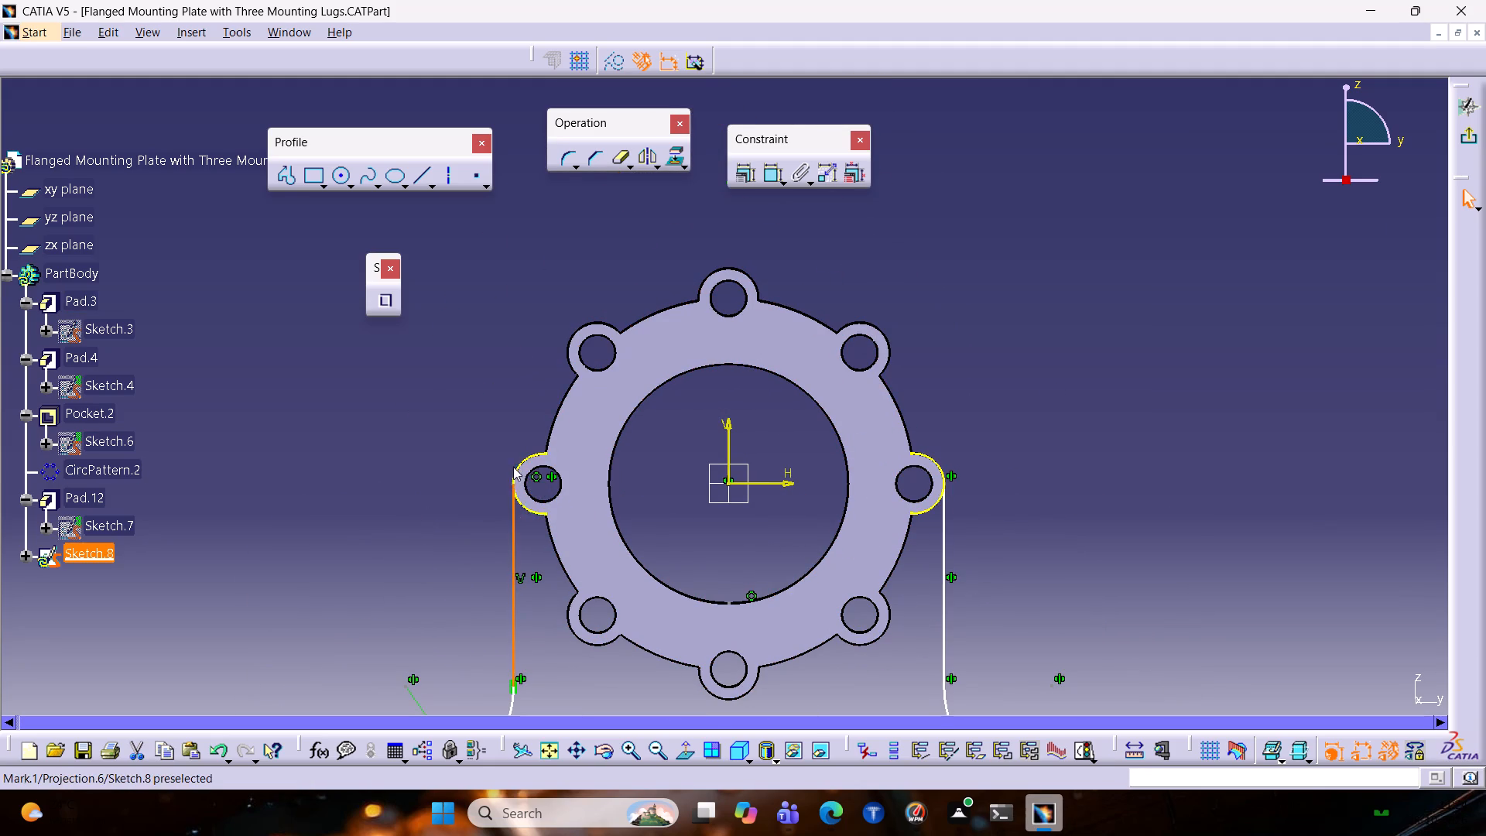
ctrl+click(517, 469)
click(742, 177)
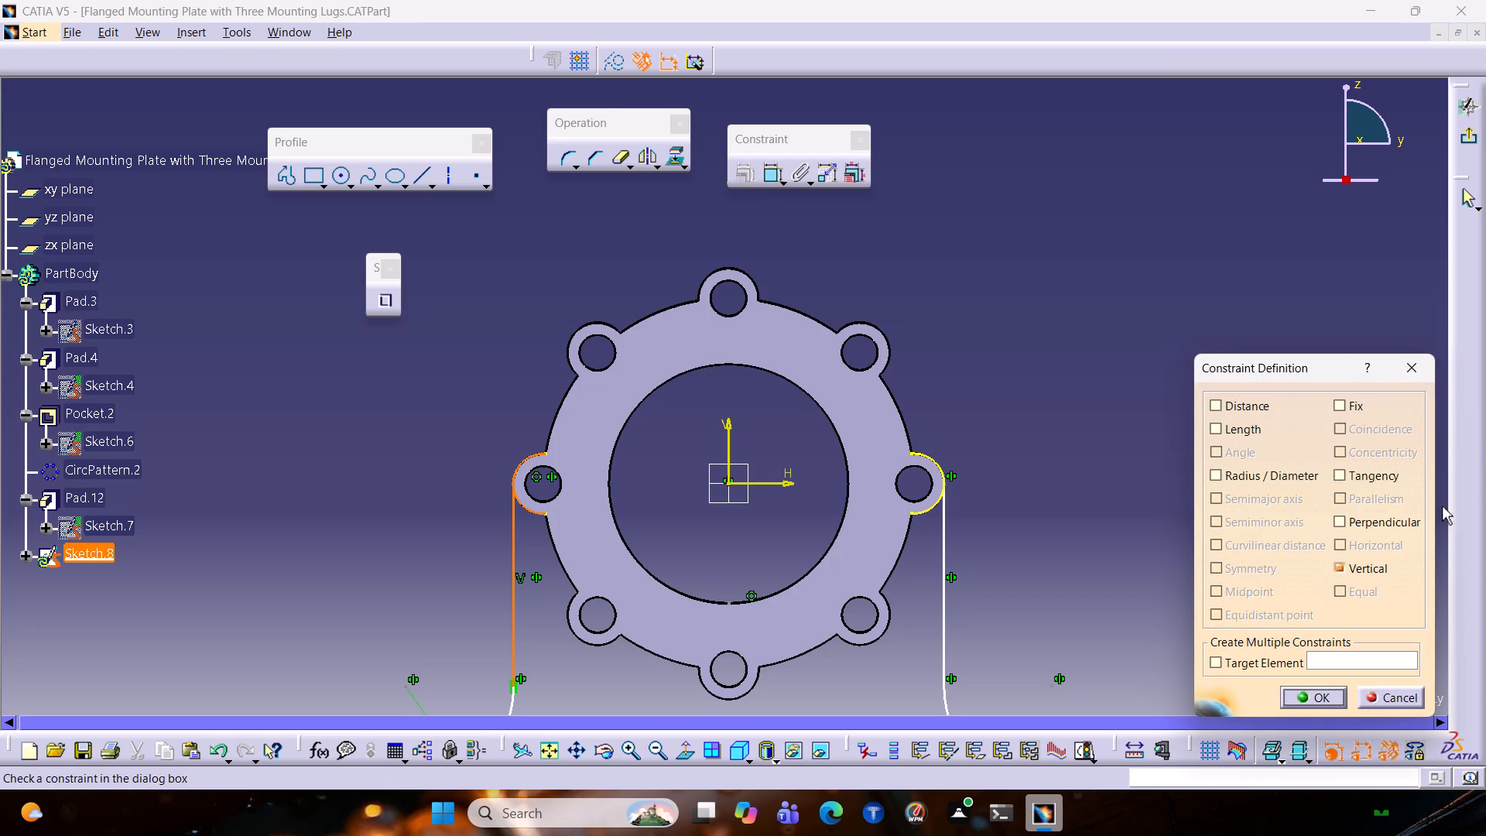
click(1376, 474)
click(1304, 701)
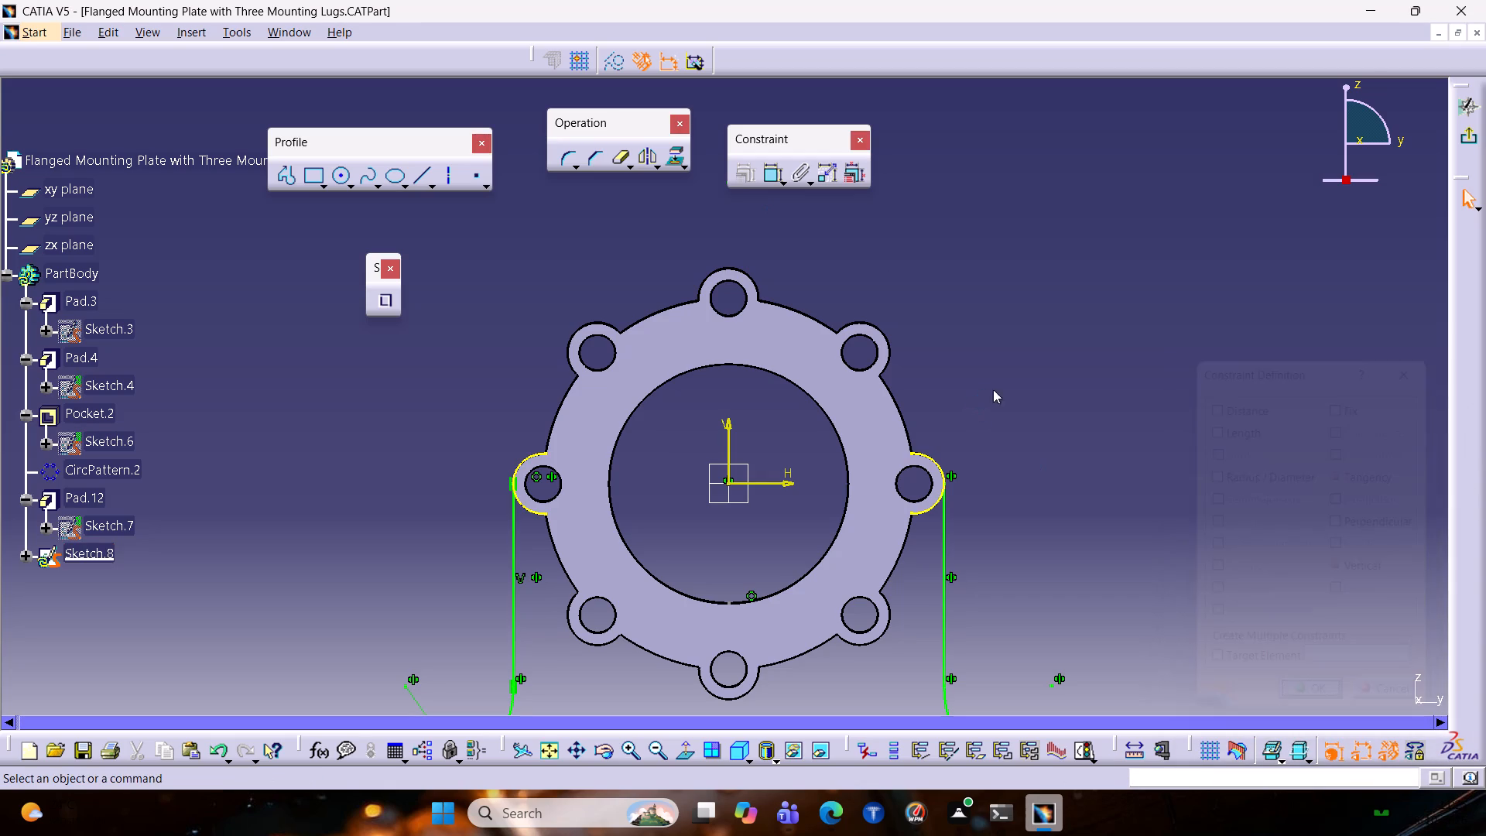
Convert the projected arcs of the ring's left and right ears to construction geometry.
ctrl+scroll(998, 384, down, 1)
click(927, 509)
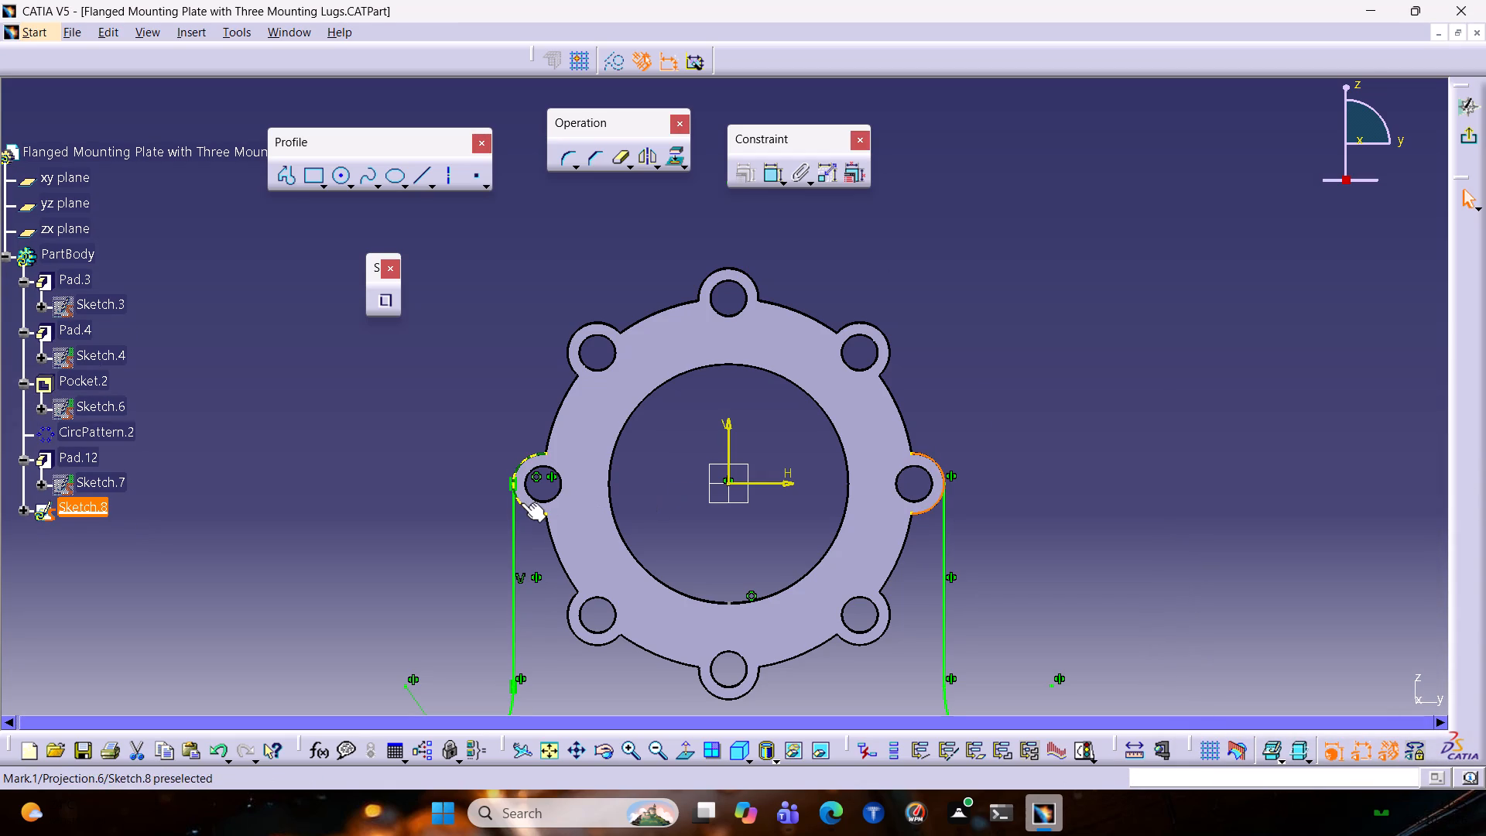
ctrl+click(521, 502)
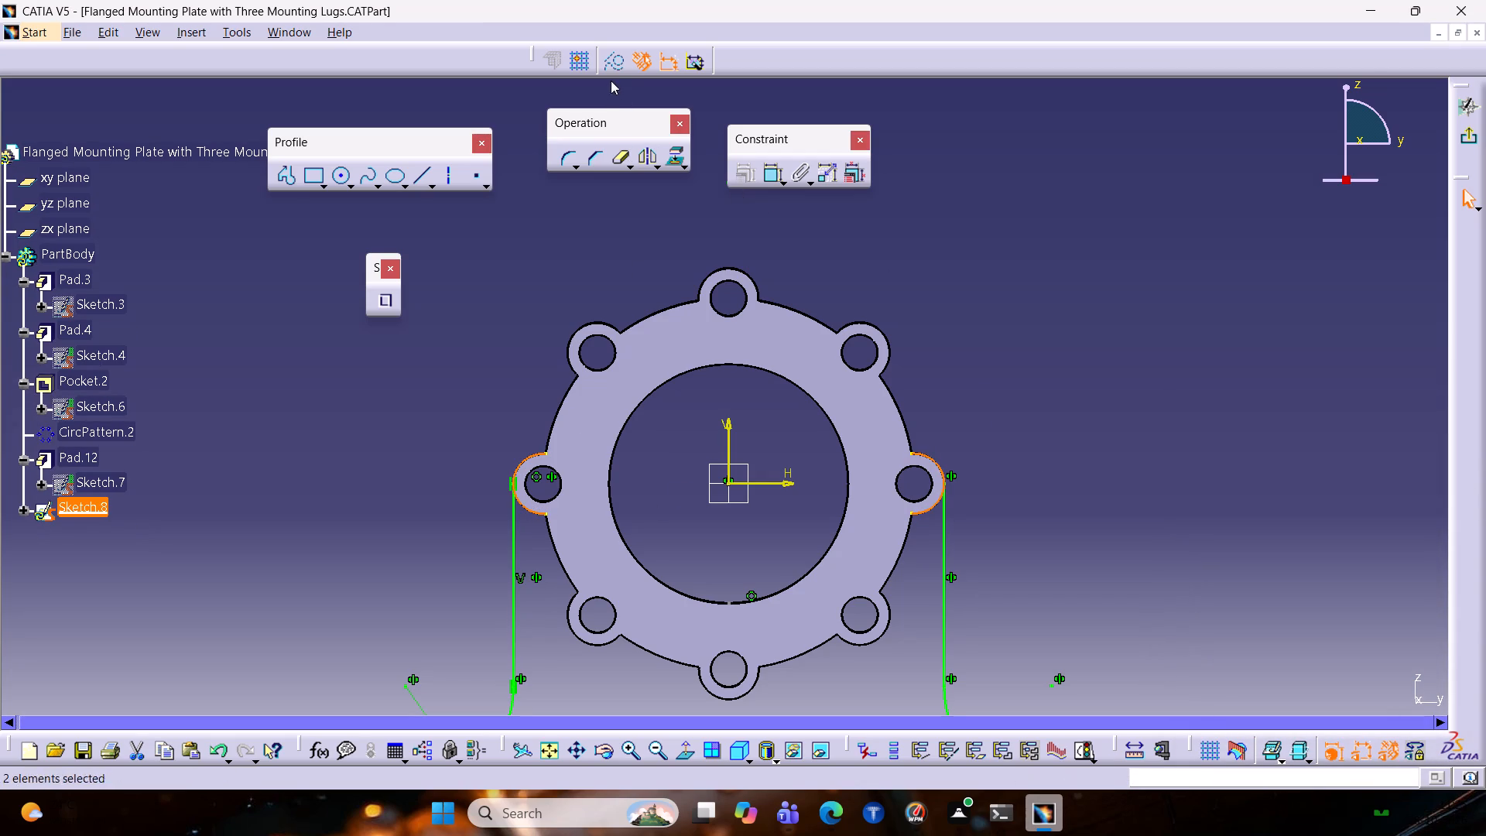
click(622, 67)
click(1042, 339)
Check the sketch's solving status and delete the stray point at the bottom of the ring's bore.
ctrl+middle_drag(1040, 341, 988, 495)
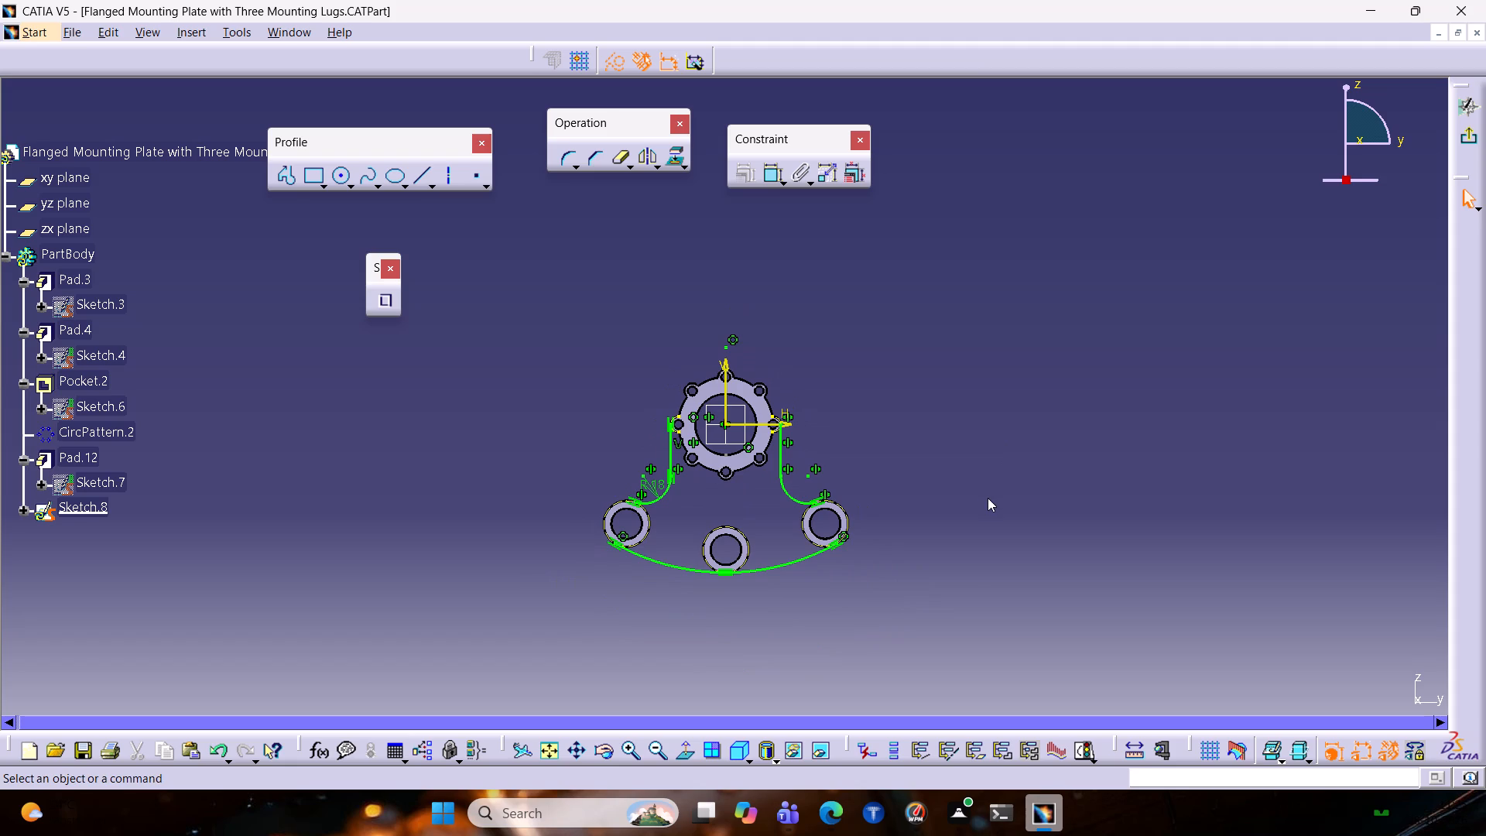
click(1080, 752)
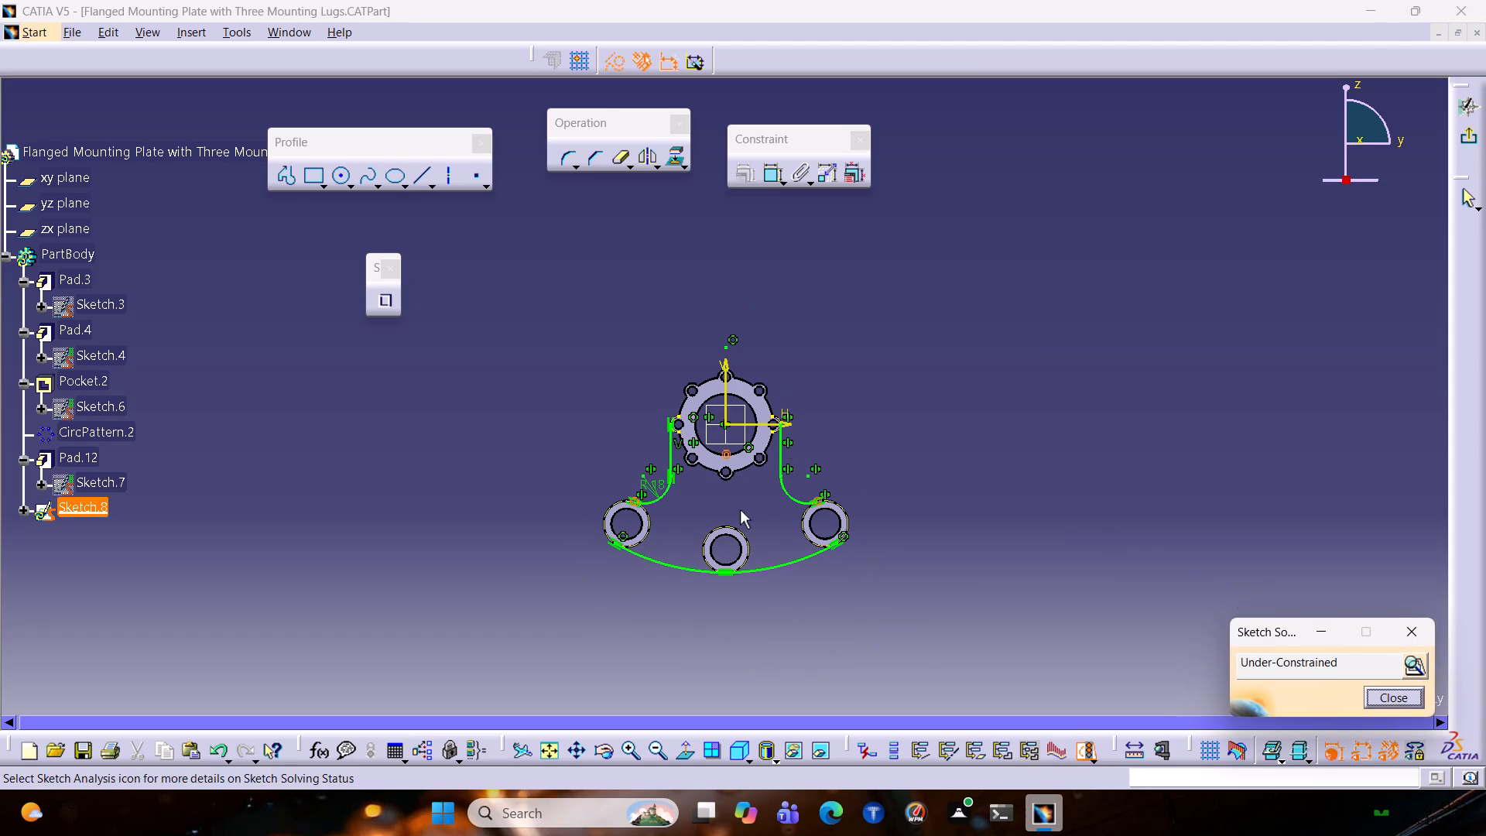
ctrl+middle_drag(740, 510, 820, 423)
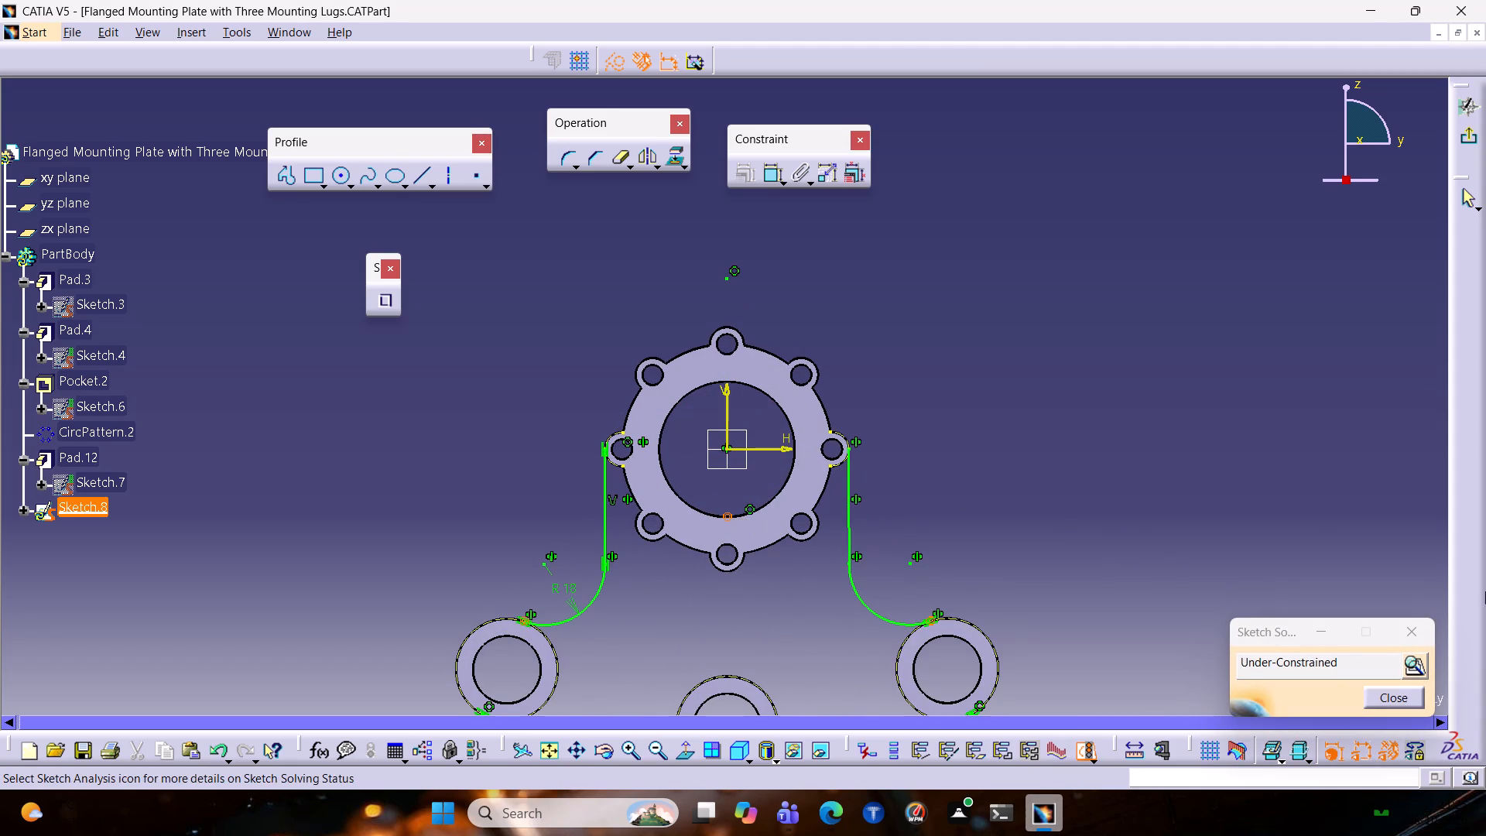
click(1412, 638)
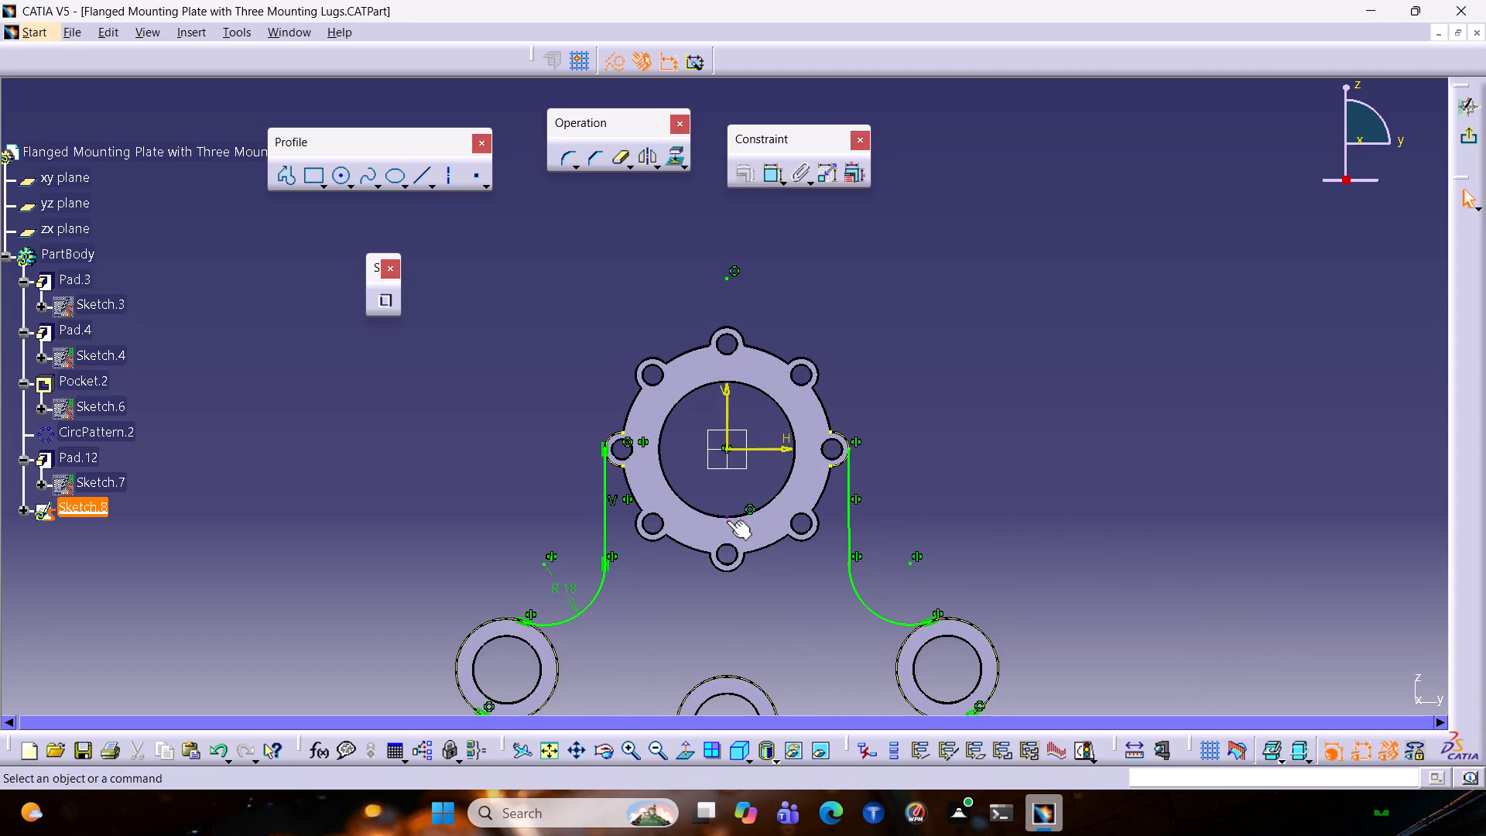
click(727, 519)
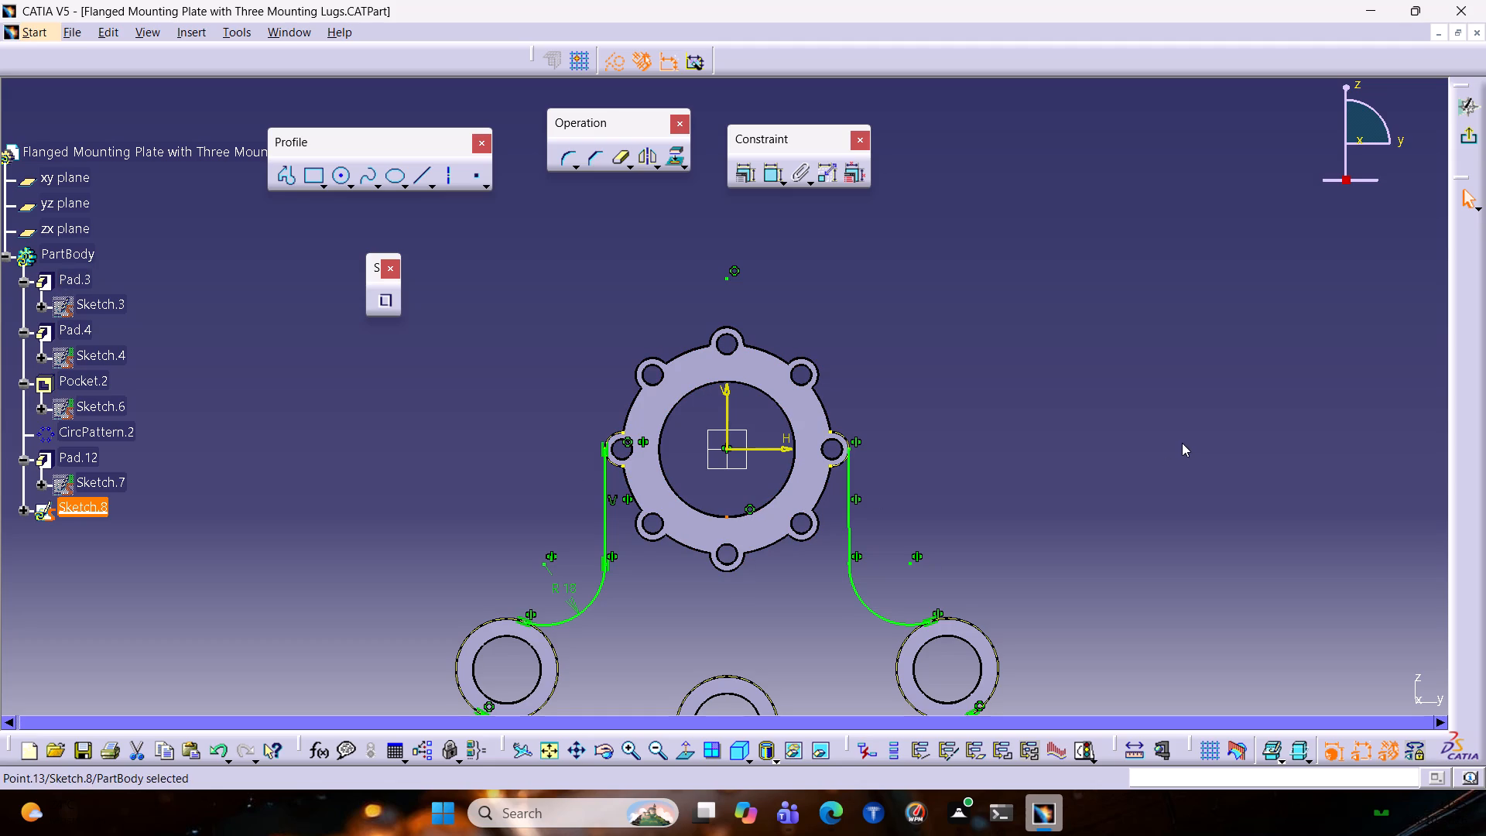
key(Delete)
Convert the projected outer circles of the left and right mounting lugs to standard geometry.
middle_drag(626, 639, 810, 466)
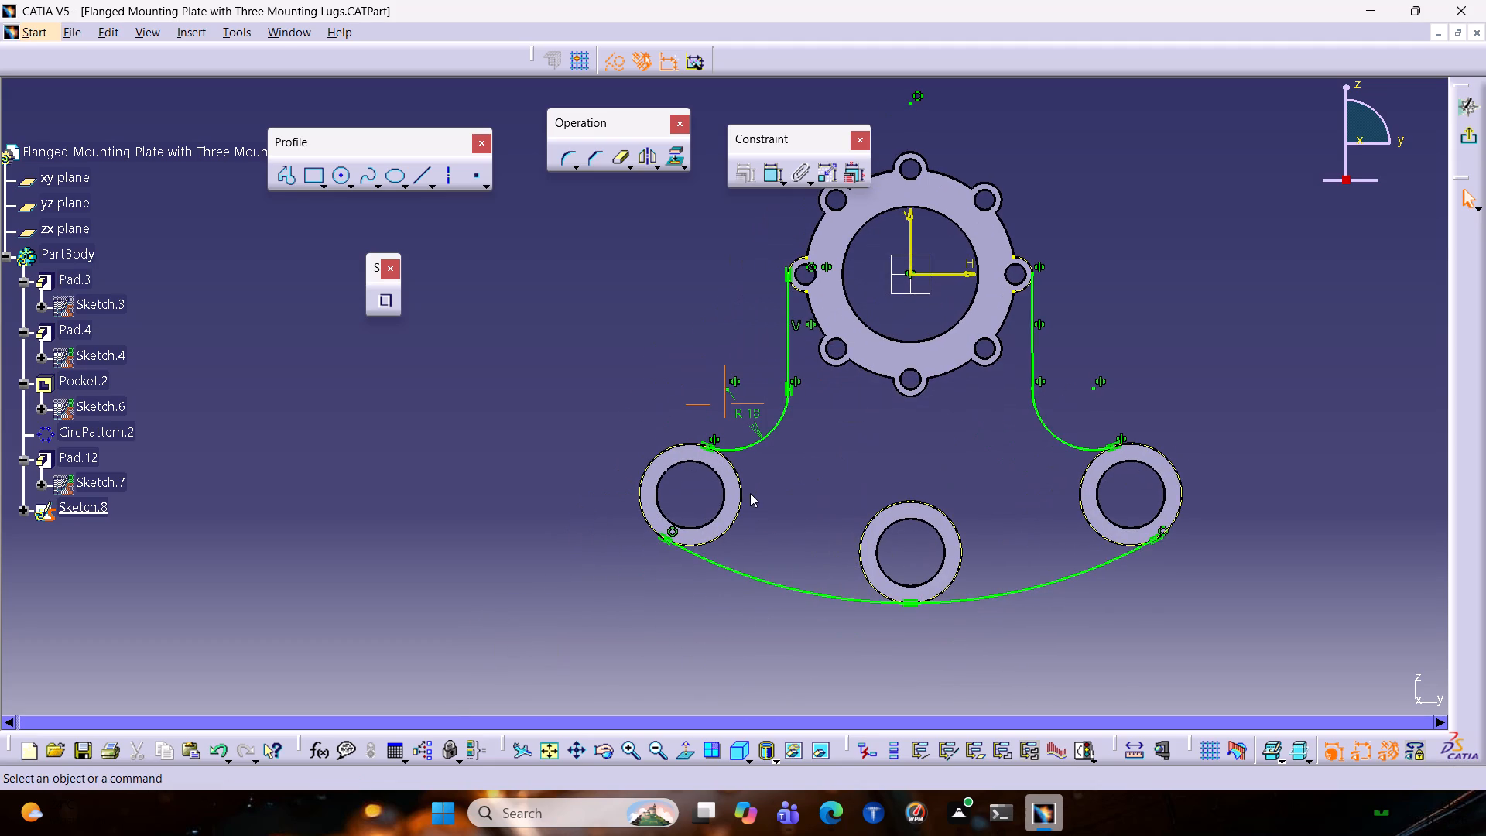
ctrl+middle_drag(744, 490, 843, 404)
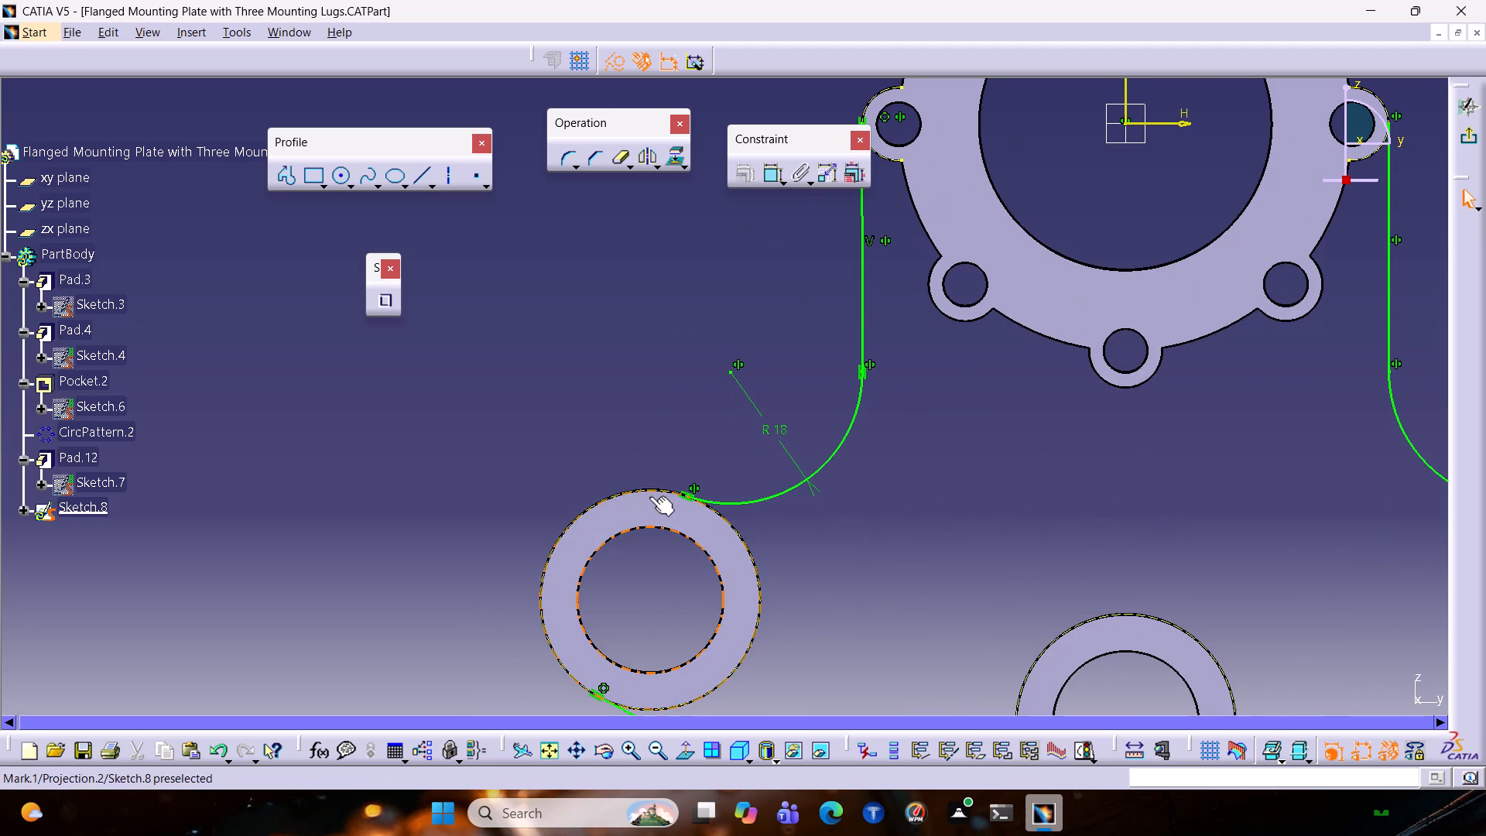
click(601, 494)
click(605, 500)
click(607, 67)
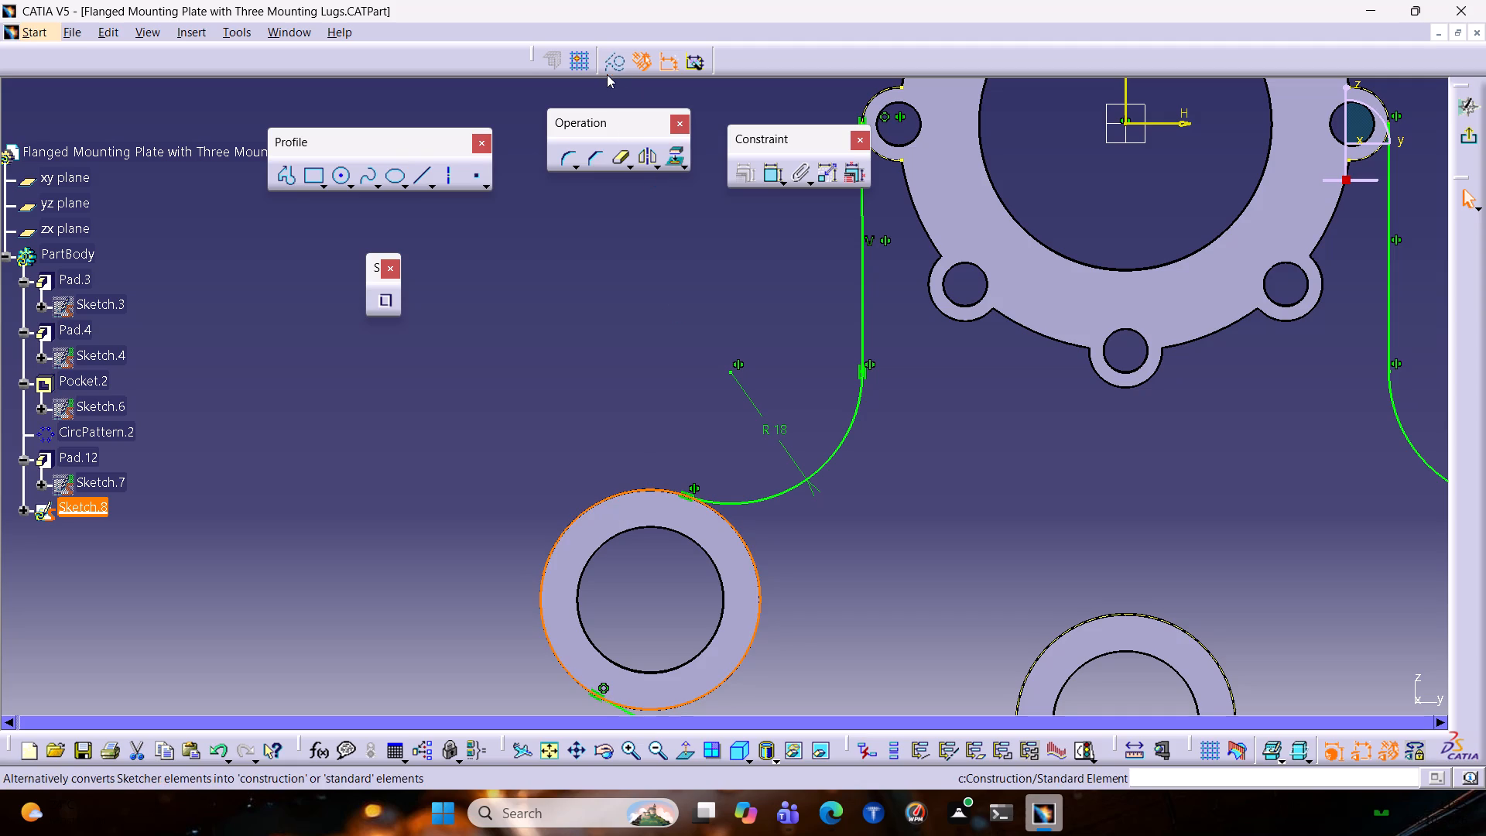
scroll(1085, 539, down, 1)
ctrl+middle_drag(1085, 536, 999, 605)
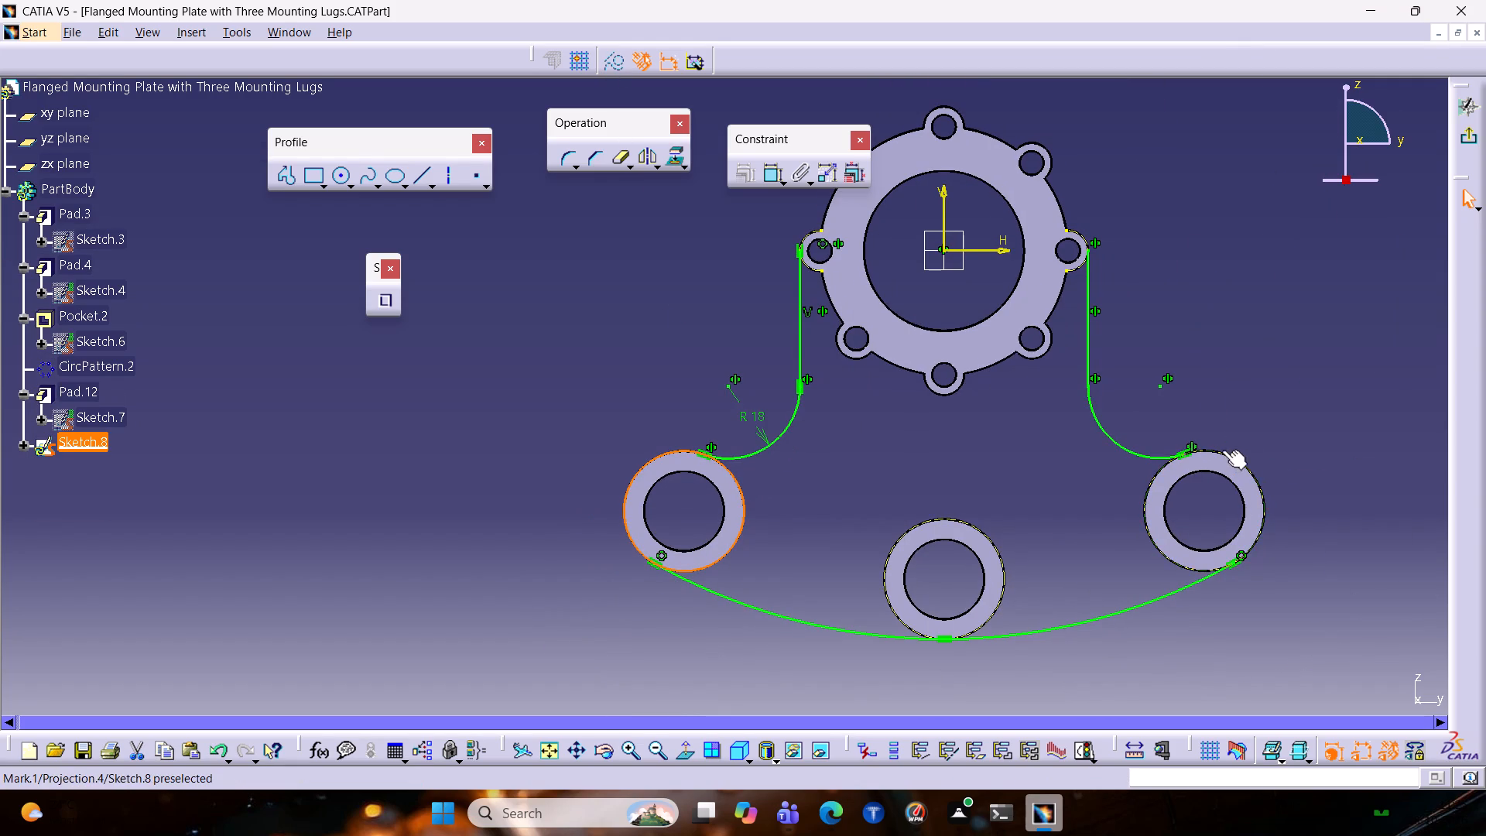
click(1220, 451)
click(1229, 459)
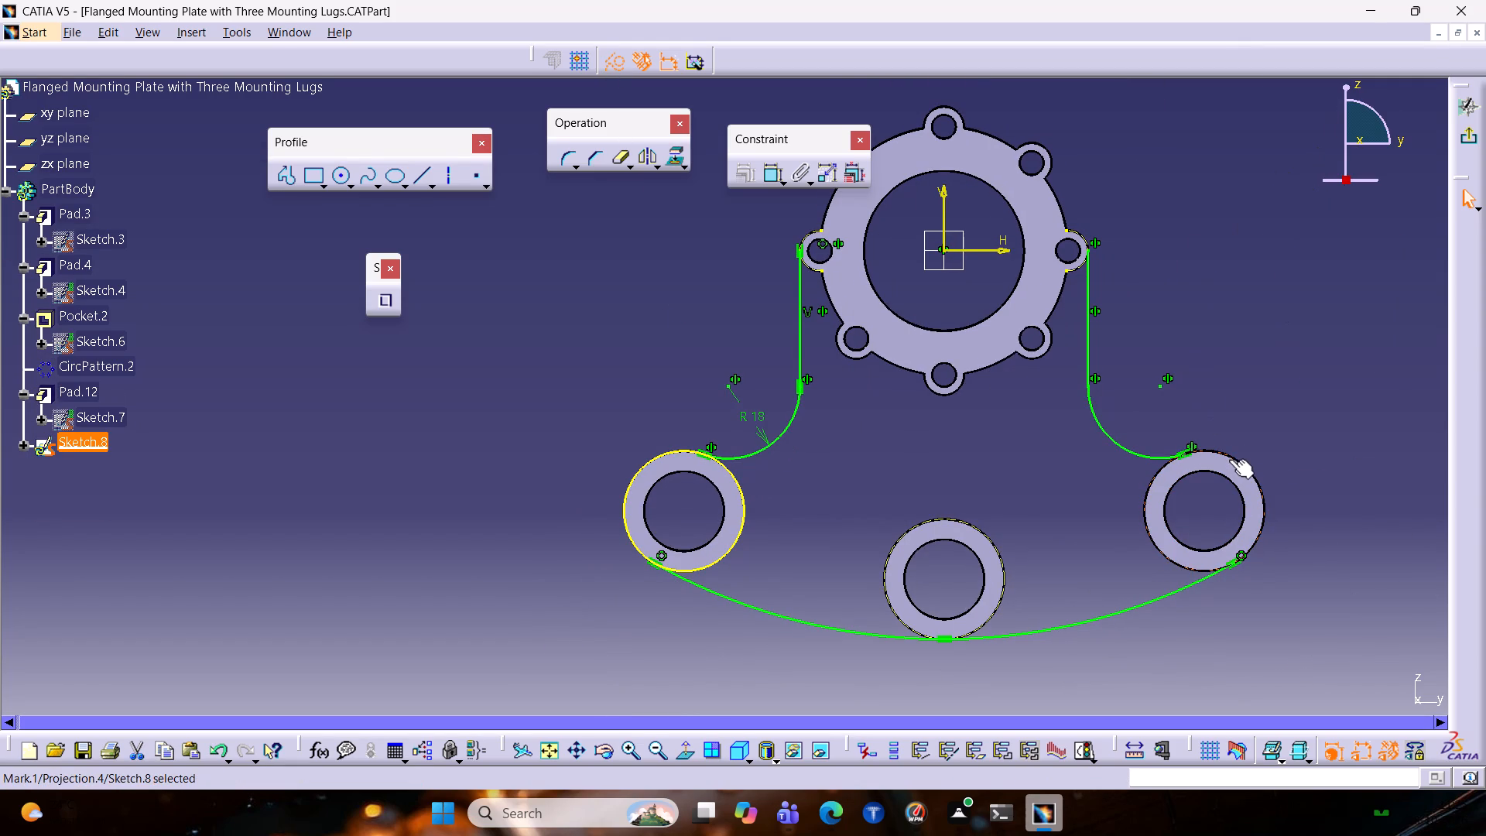
click(609, 65)
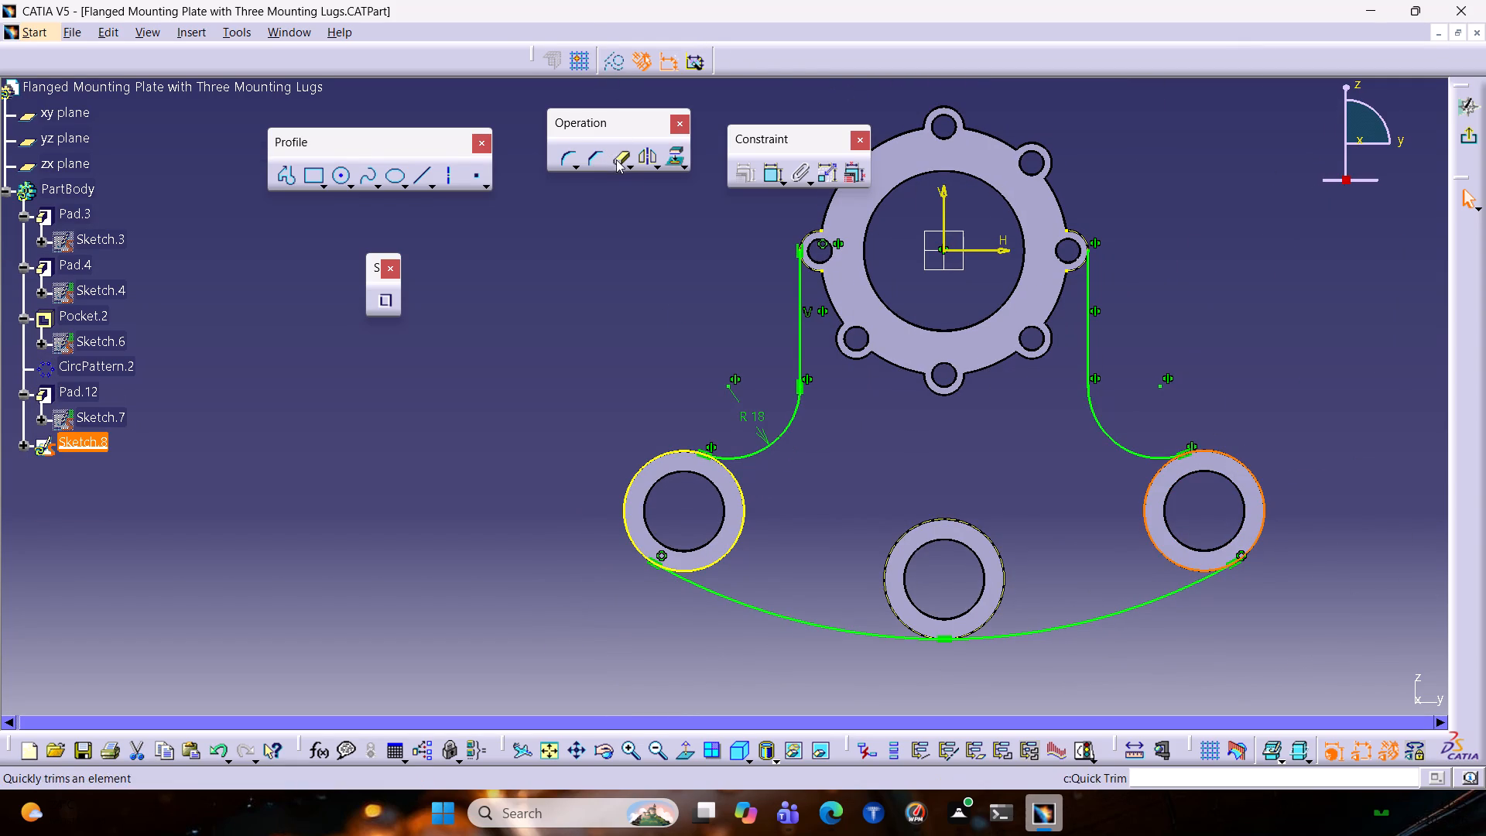
Quick Trim the inward-facing portions of the left and right mounting lugs' projected circles, keeping the outer arcs.
double_click(616, 159)
click(733, 474)
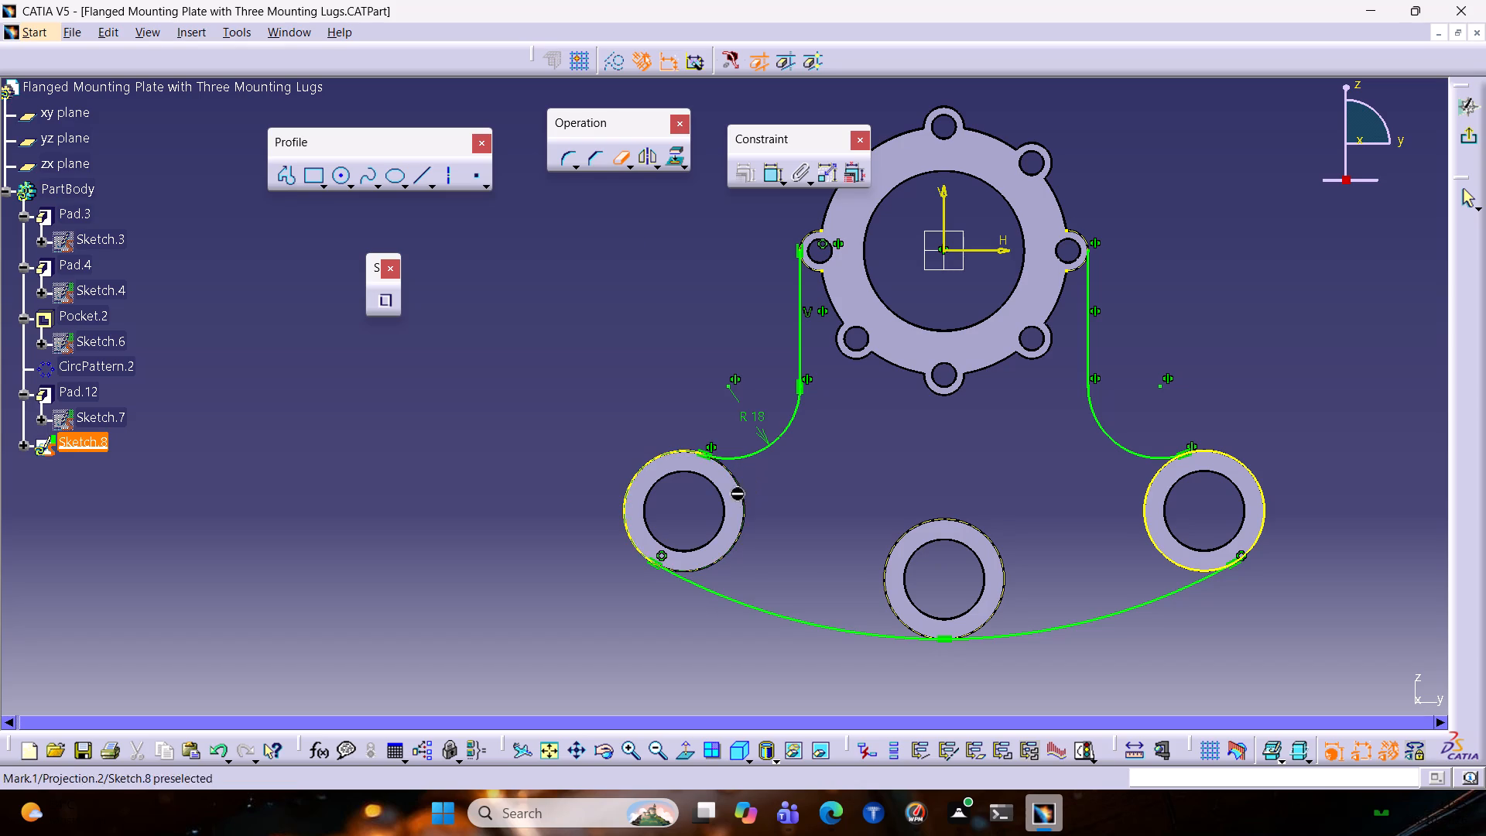
click(1142, 502)
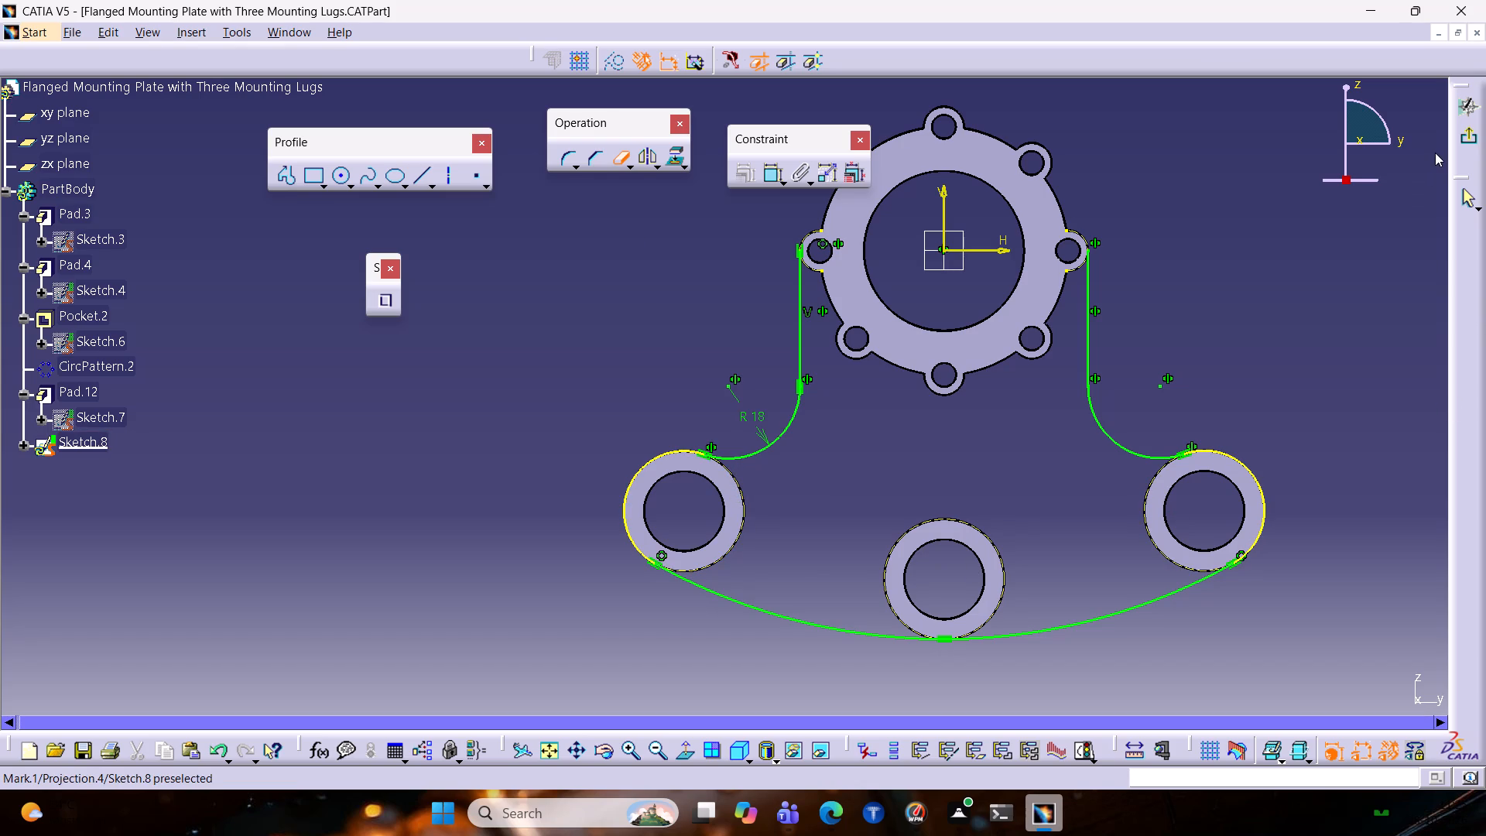
key(Escape)
Convert the ring's left and right ear arcs back to standard geometry and trim off their portions below the vertical lines' upper ends.
click(808, 233)
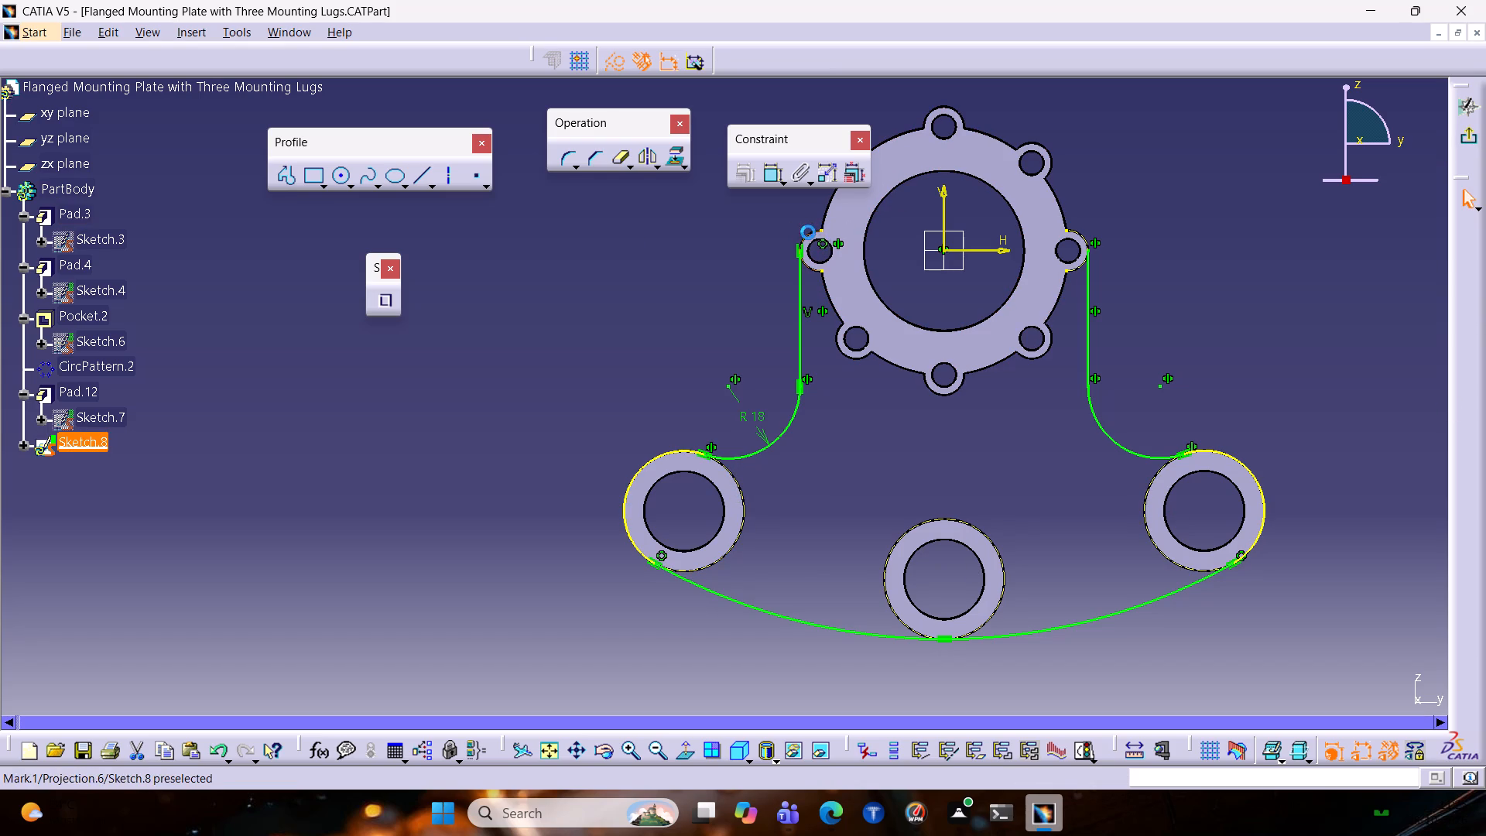
ctrl+click(1086, 243)
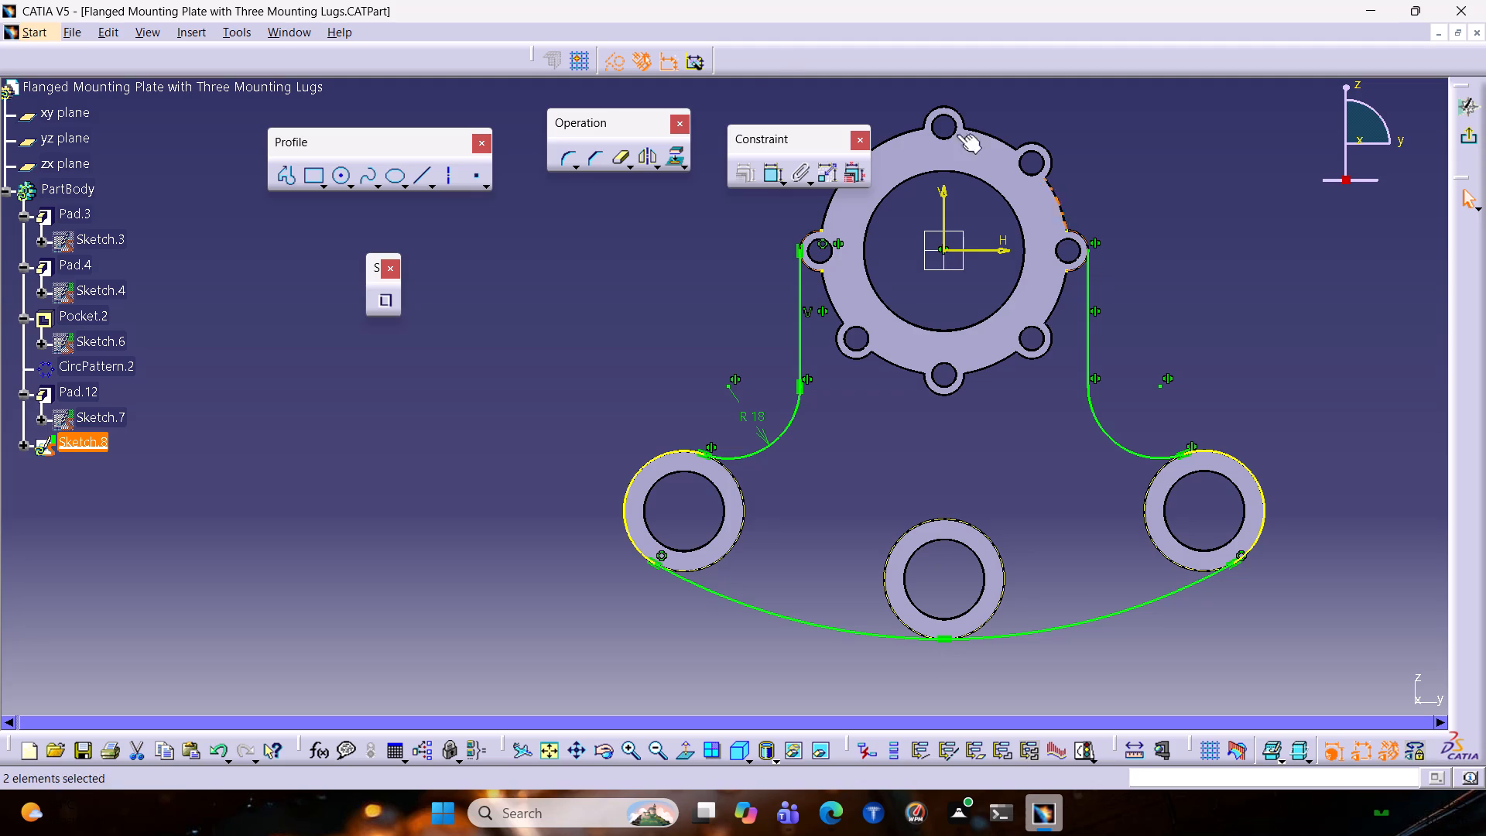
click(620, 63)
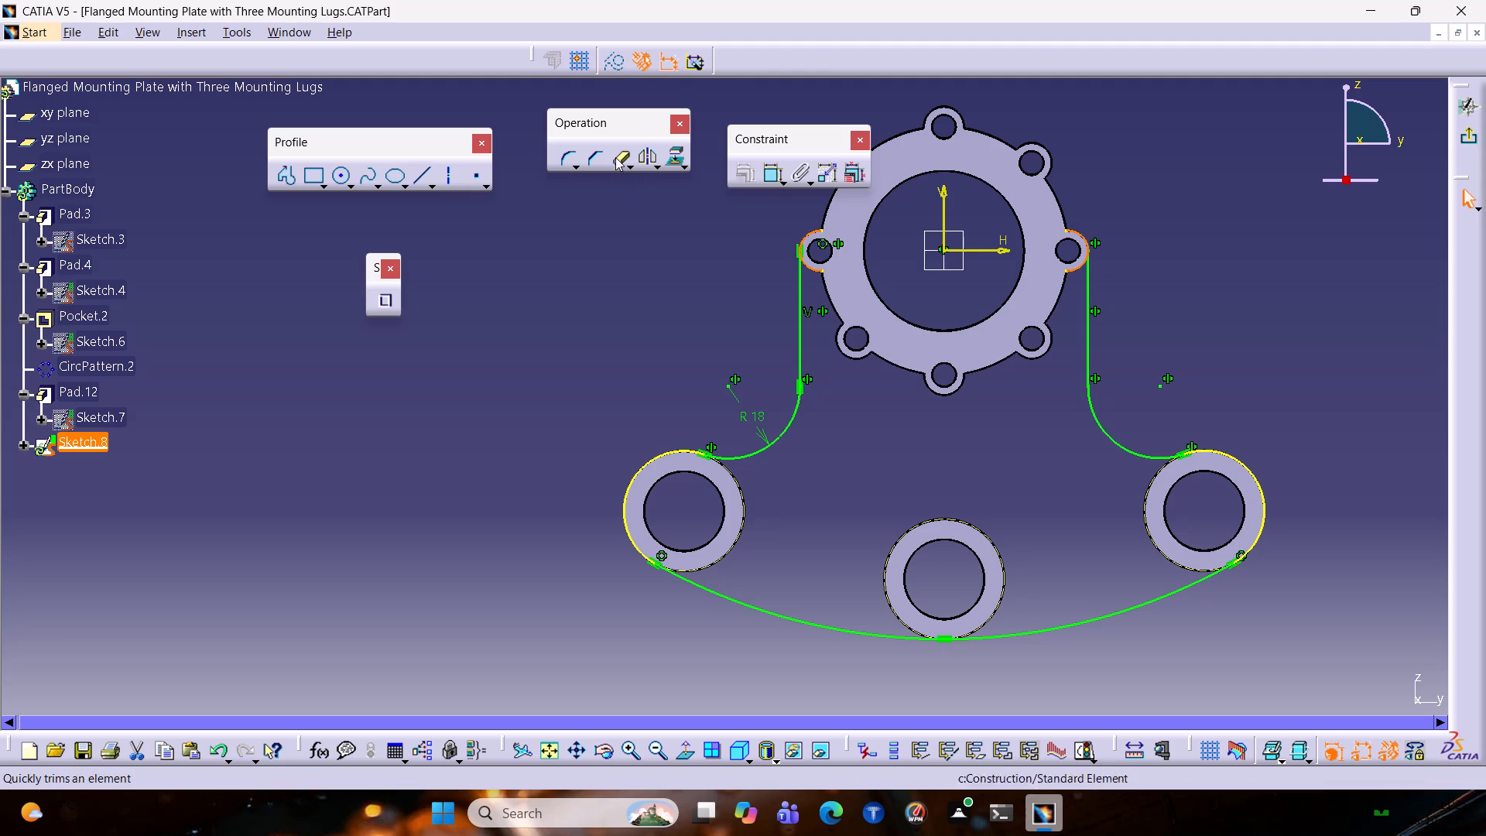
double_click(615, 155)
click(810, 266)
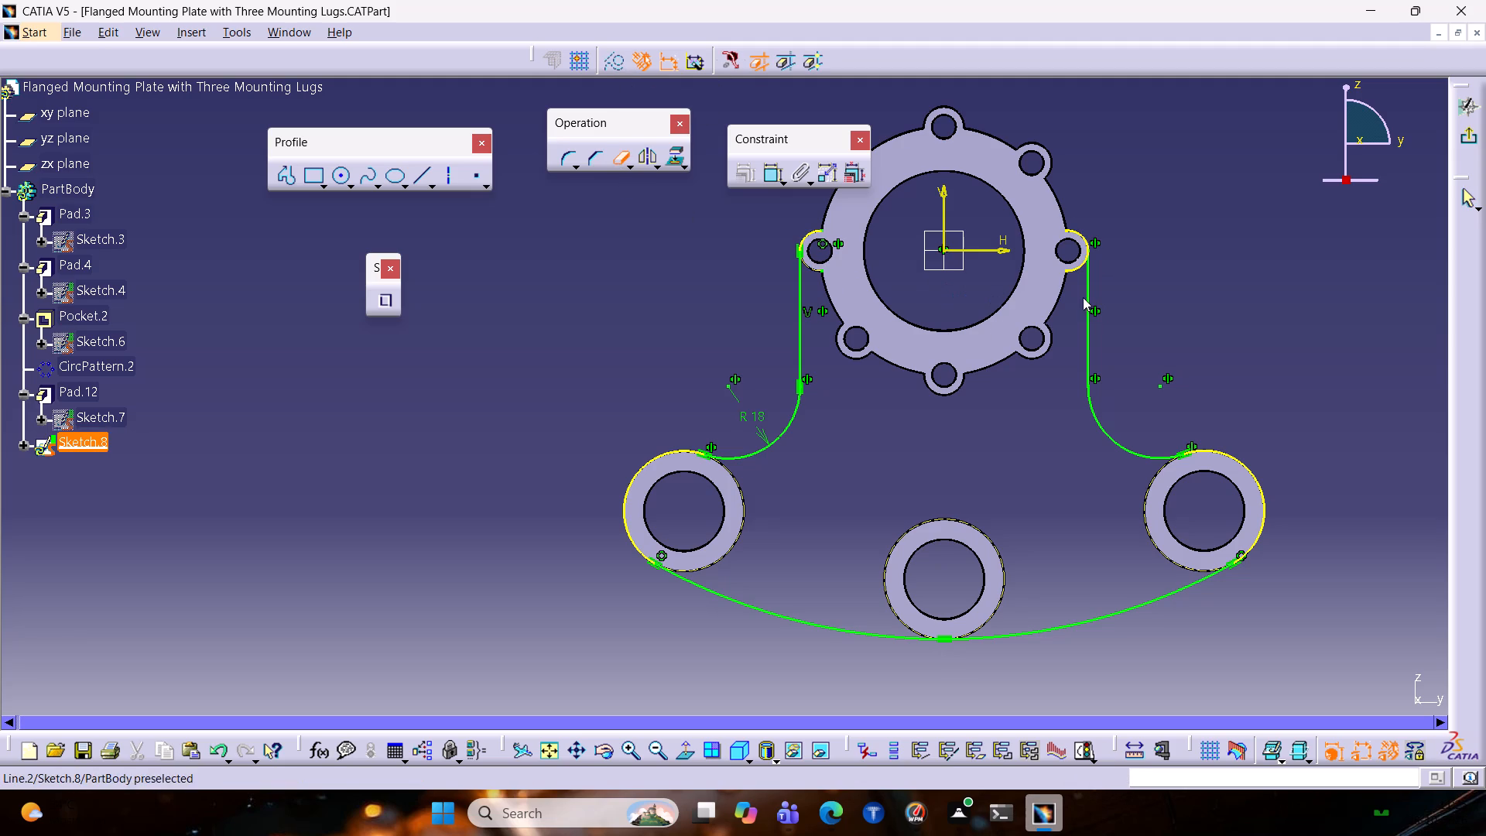
click(1073, 269)
key(Escape)
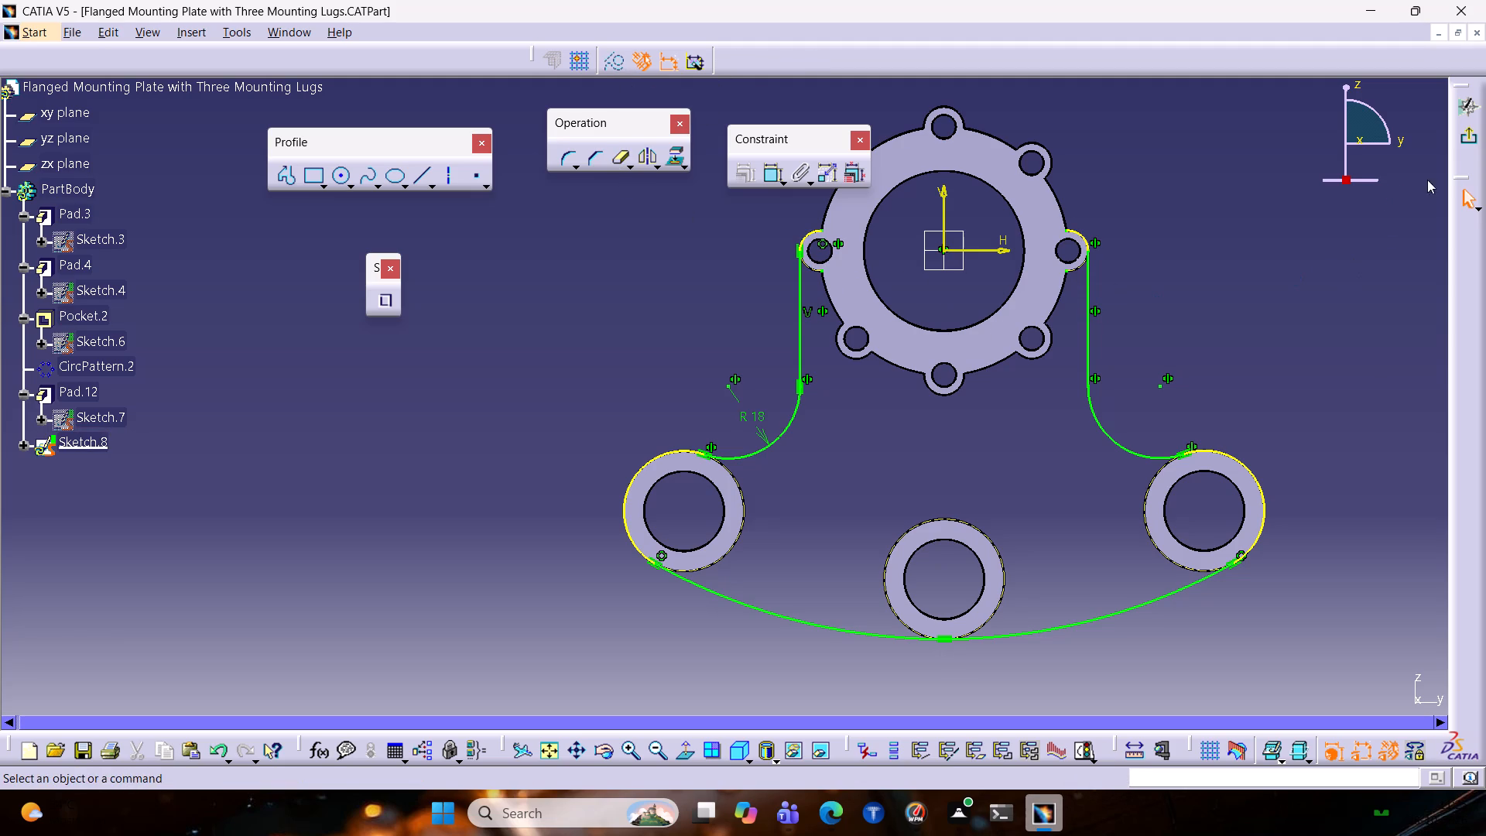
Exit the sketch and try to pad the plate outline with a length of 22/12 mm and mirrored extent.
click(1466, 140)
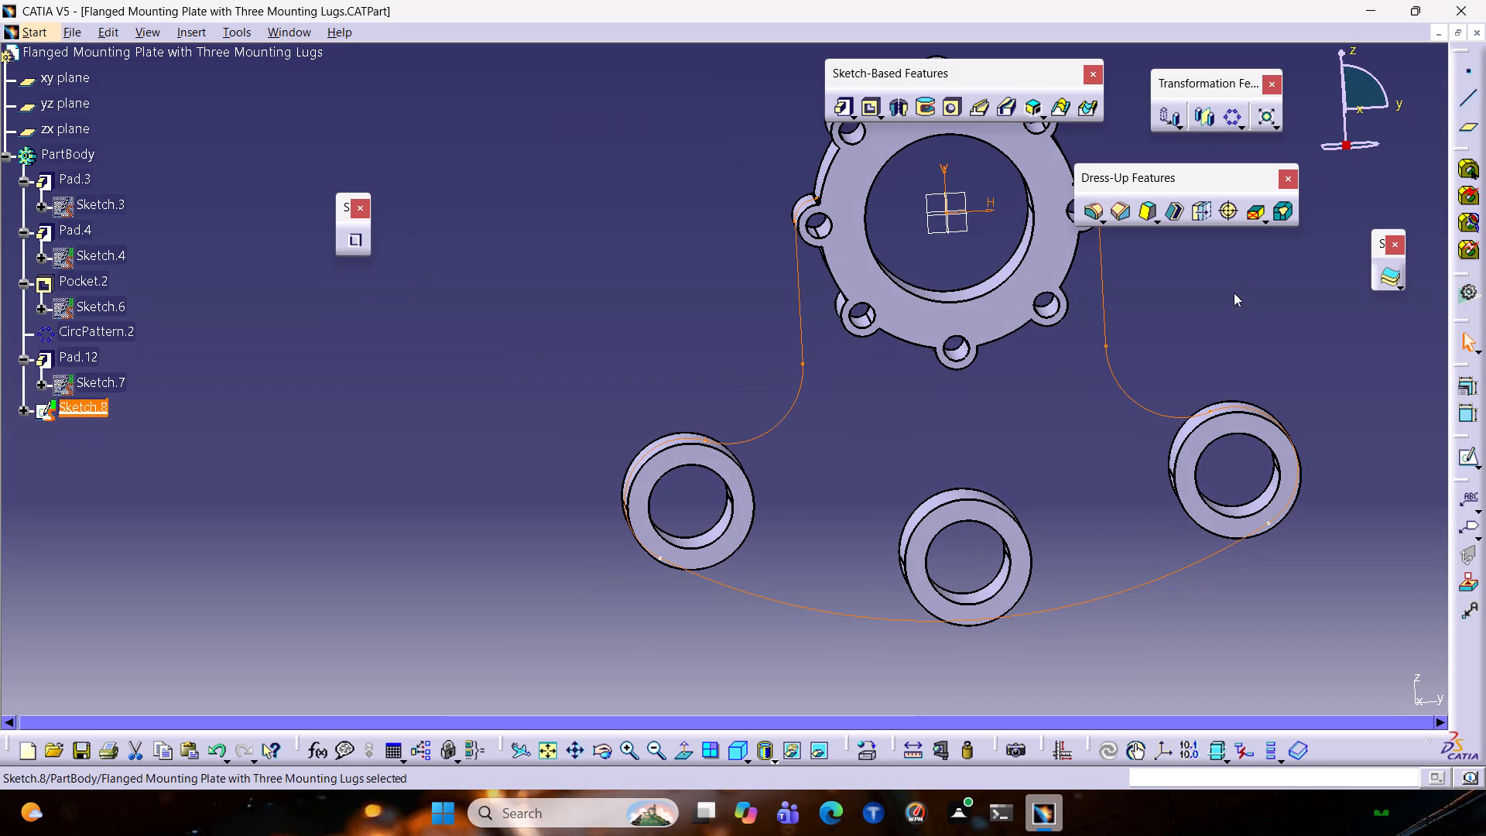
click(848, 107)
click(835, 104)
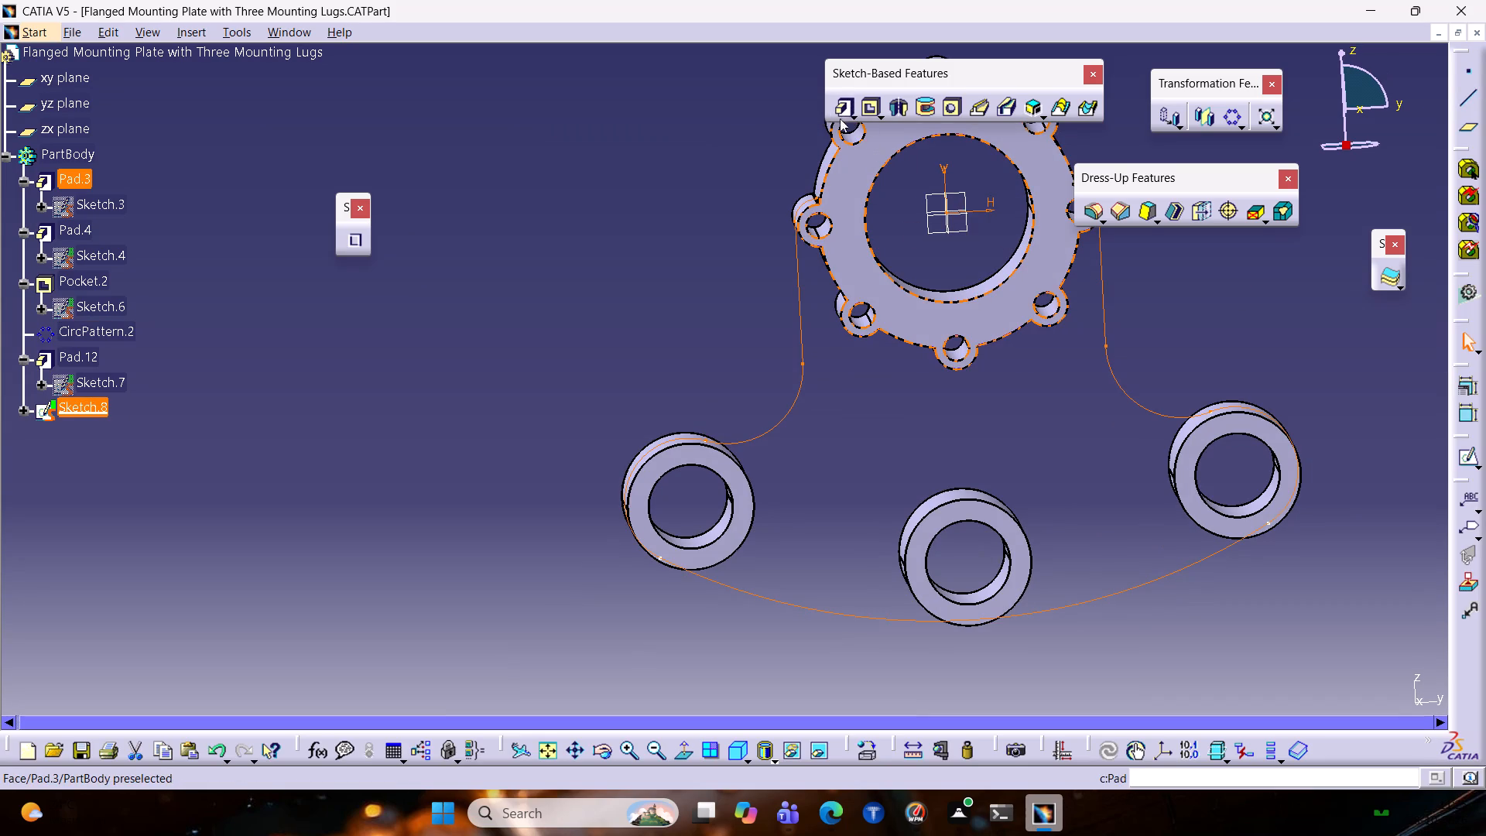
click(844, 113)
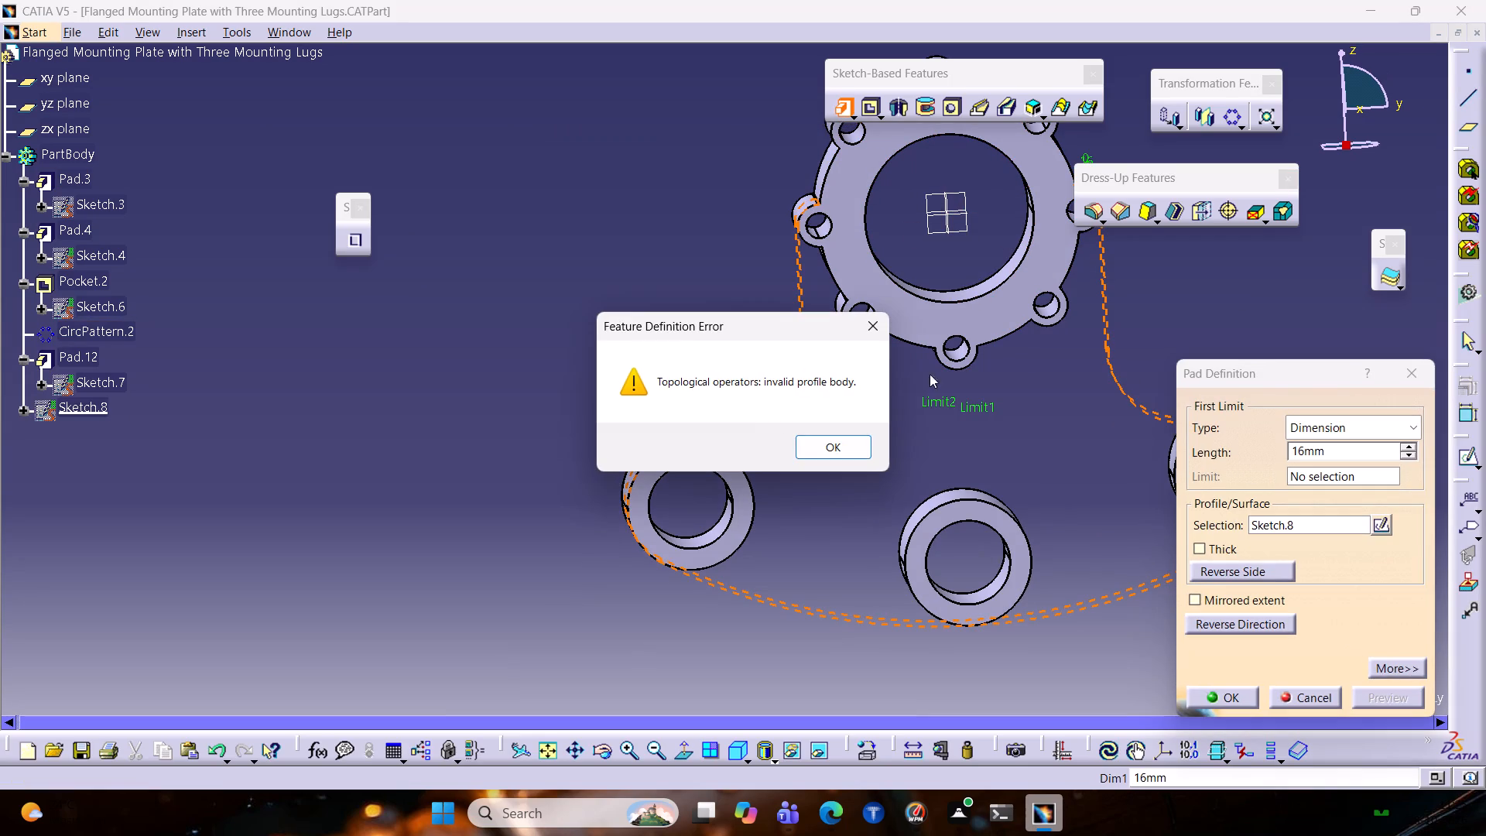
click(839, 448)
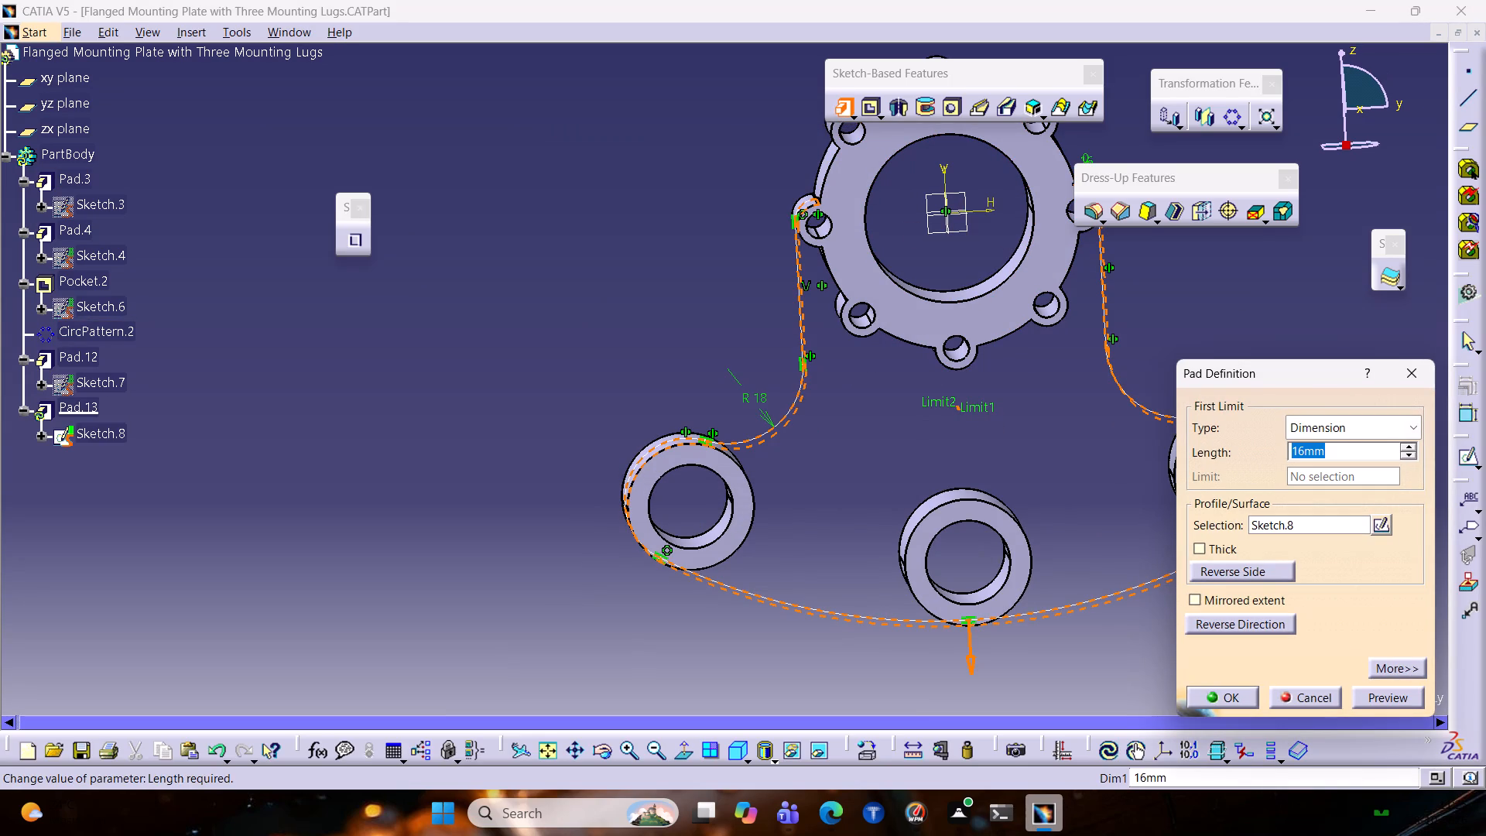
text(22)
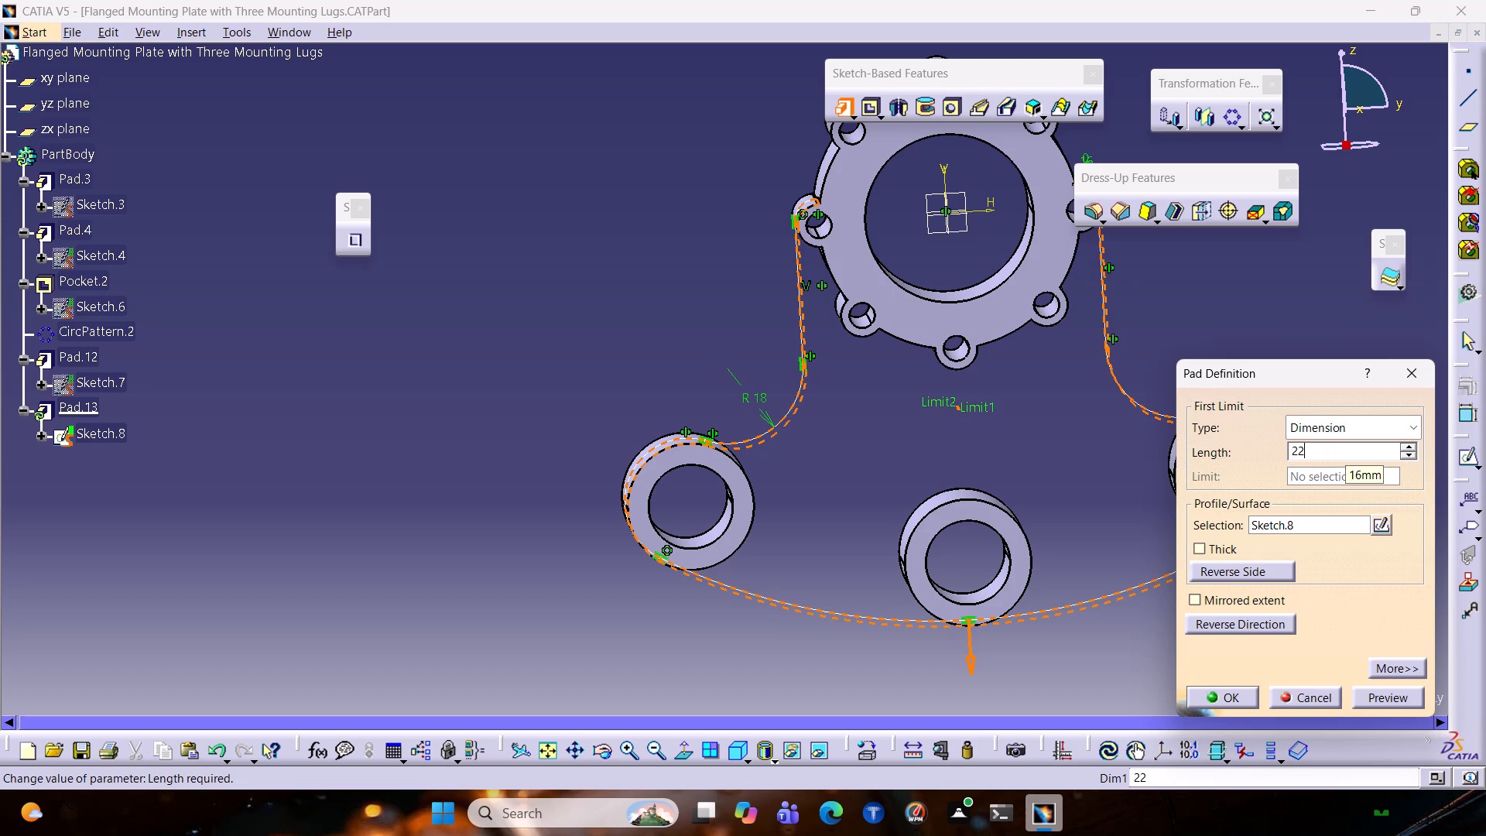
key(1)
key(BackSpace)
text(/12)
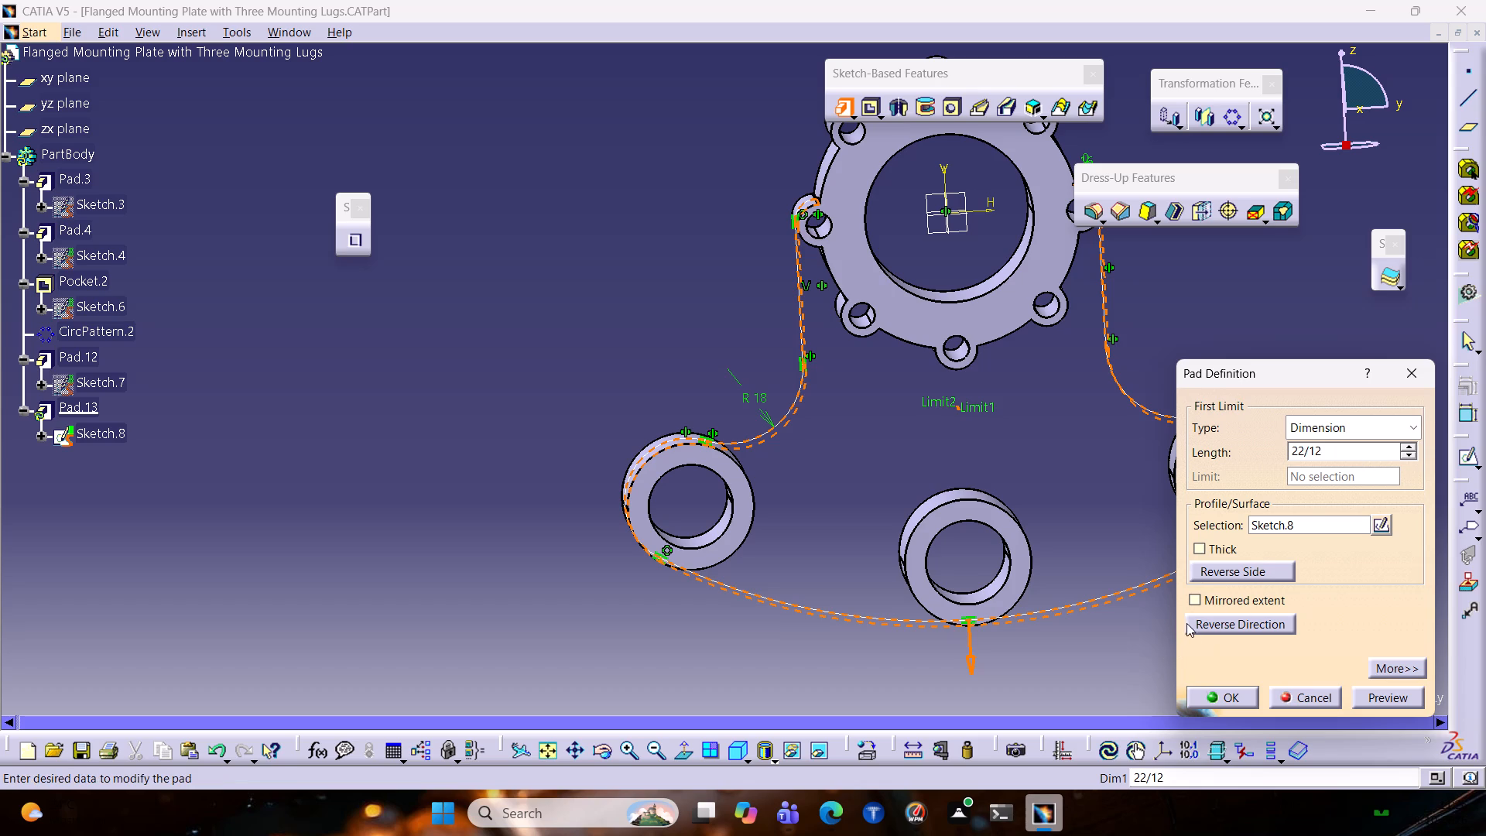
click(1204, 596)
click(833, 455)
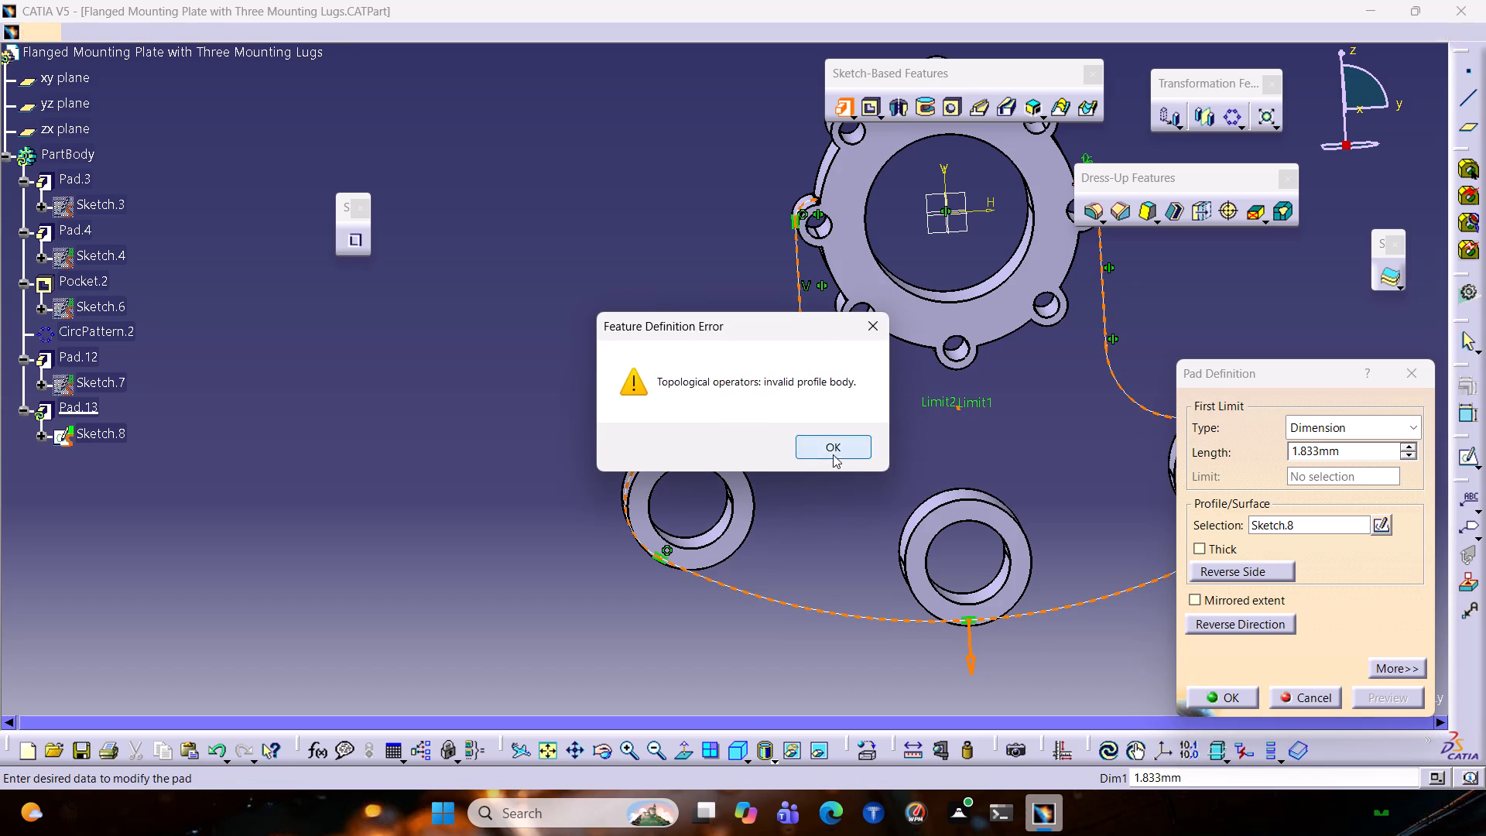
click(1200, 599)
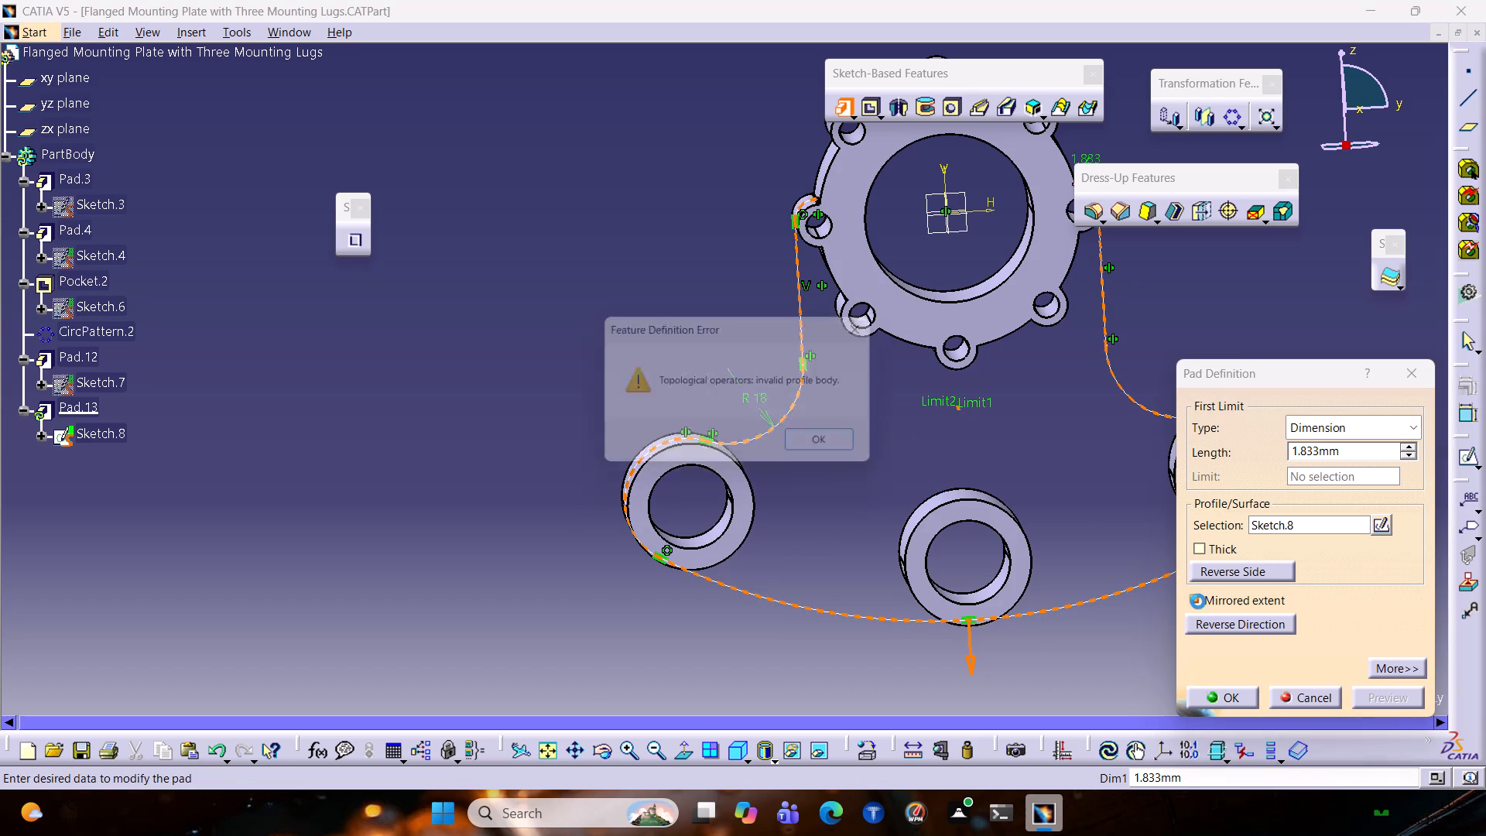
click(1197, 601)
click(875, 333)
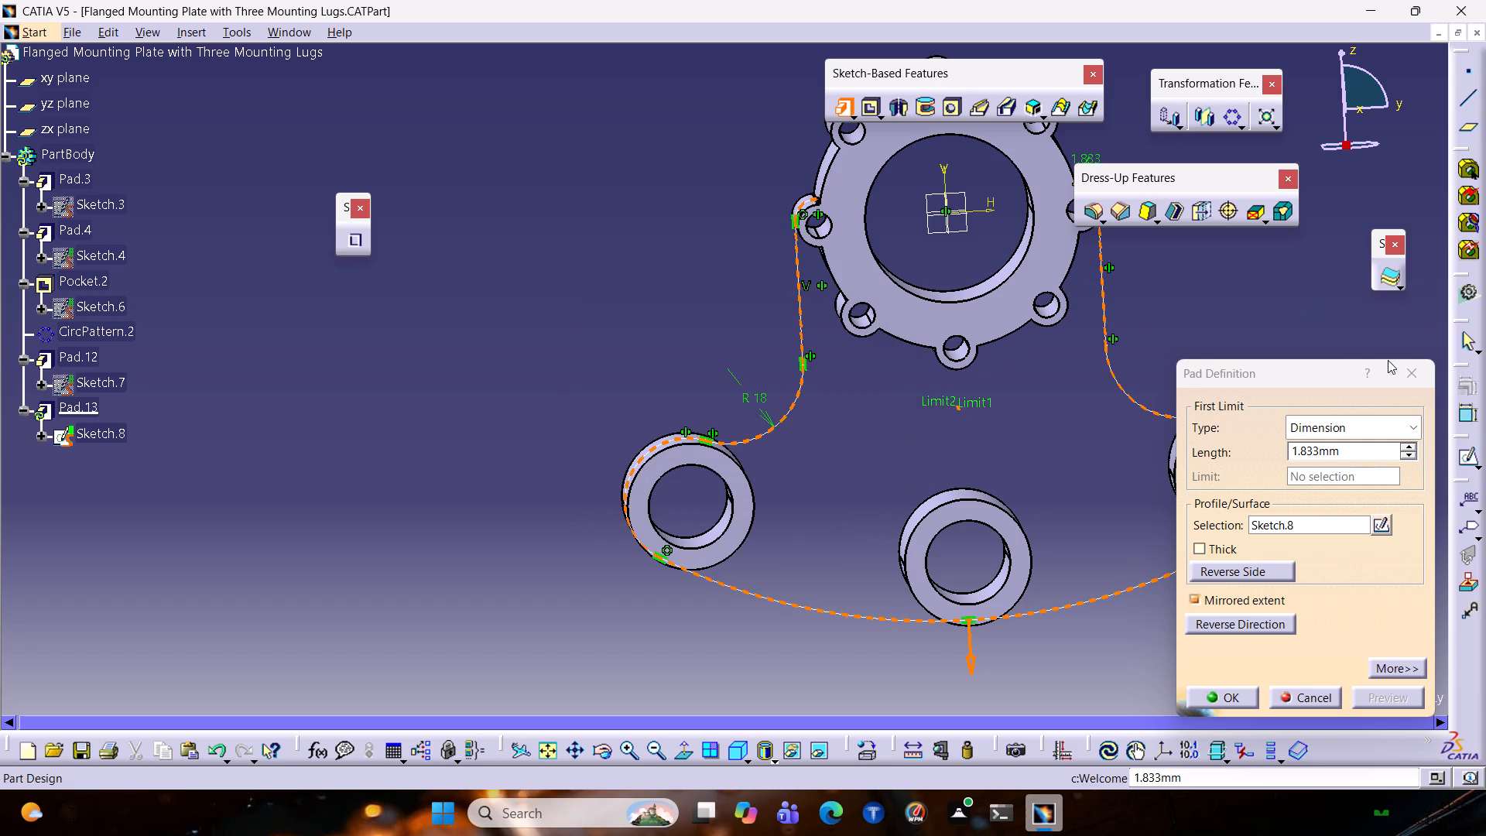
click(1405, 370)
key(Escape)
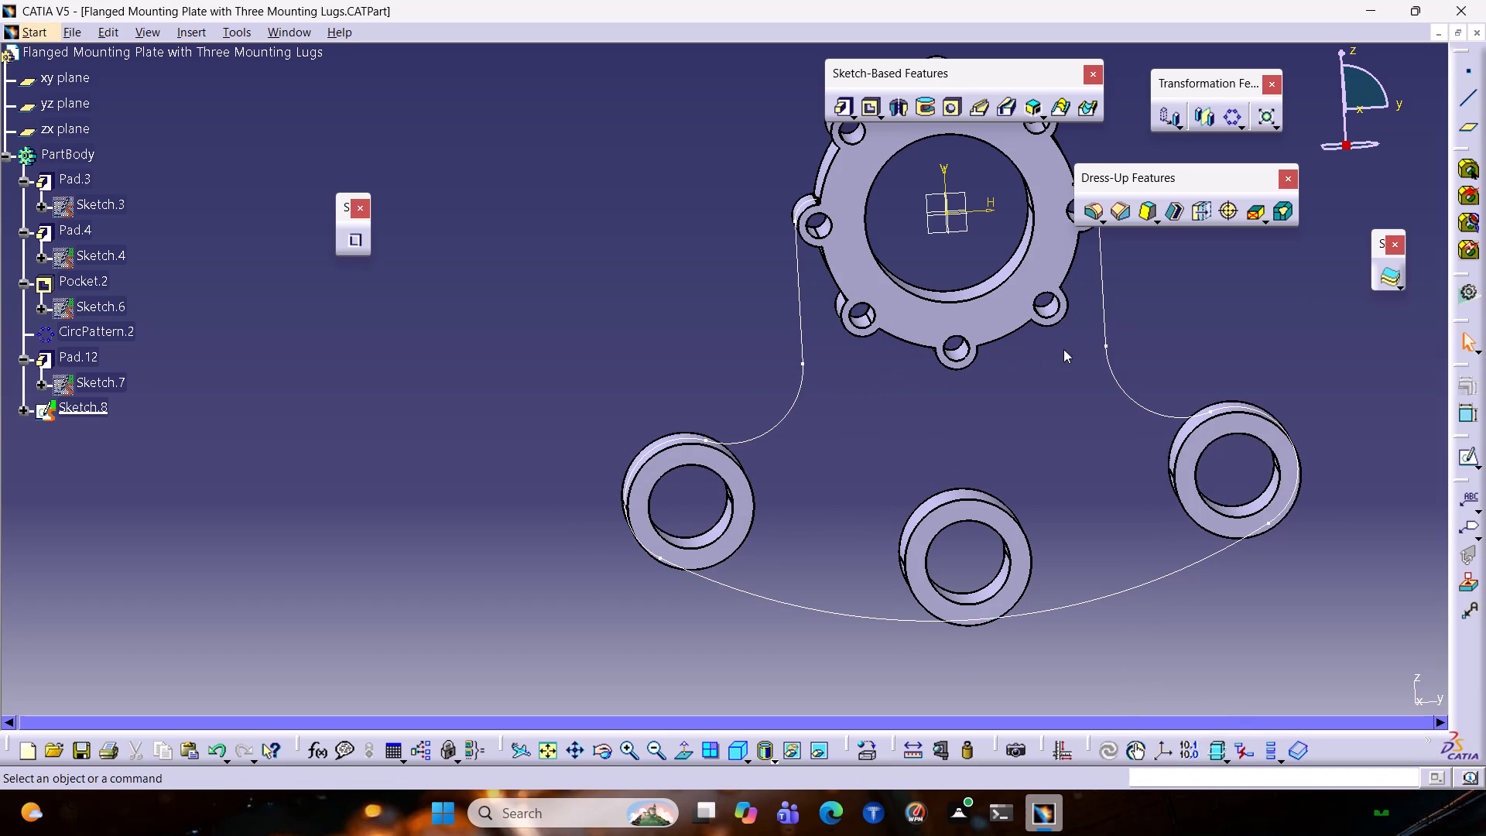
Reopen the plate outline sketch, convert the ring's left and right ear arcs to construction geometry, and exit the sketch.
middle_drag(1279, 368, 1148, 450)
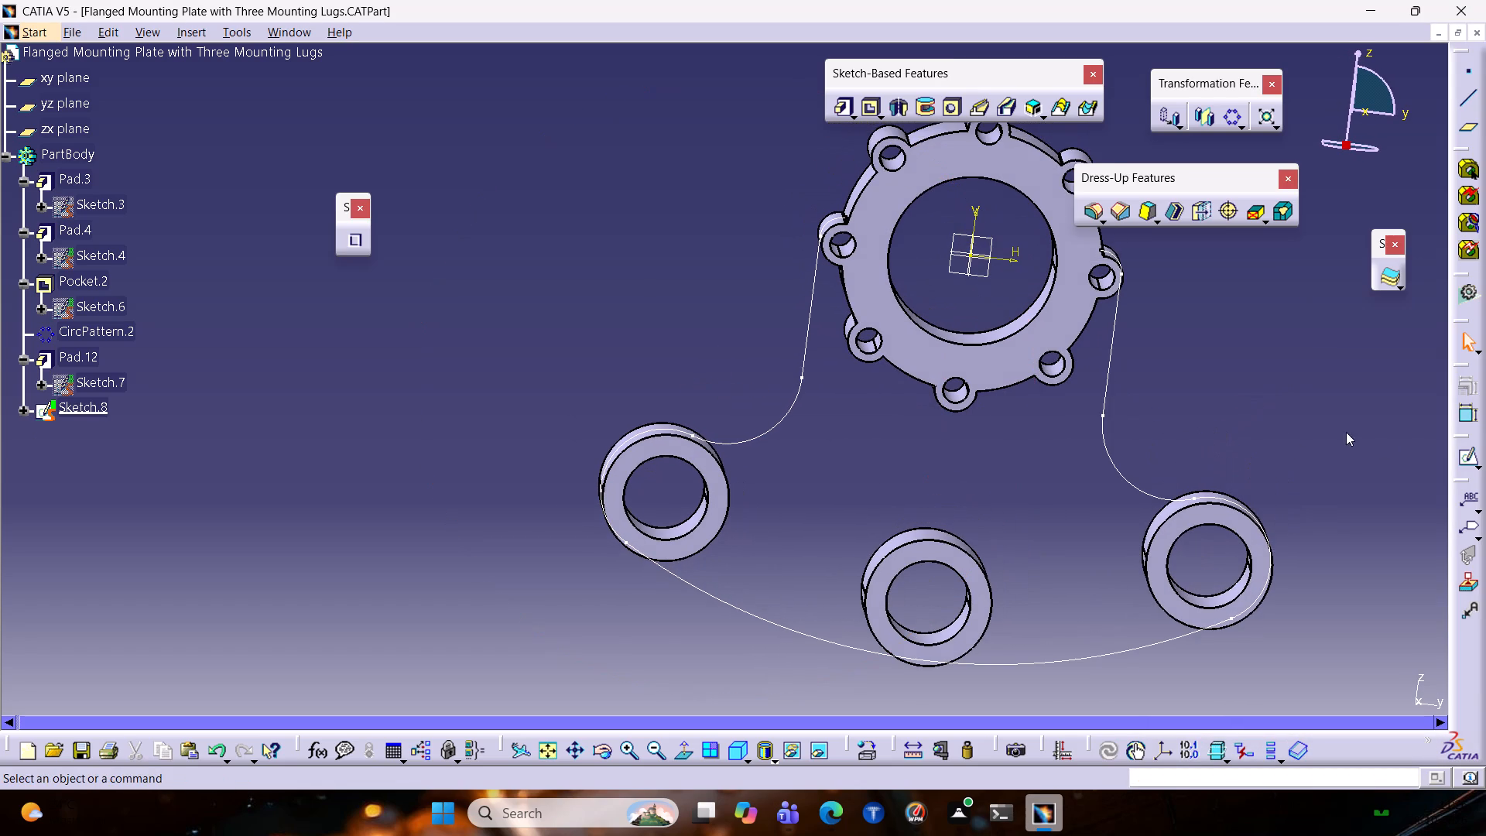
ctrl+middle_drag(1343, 430, 1230, 421)
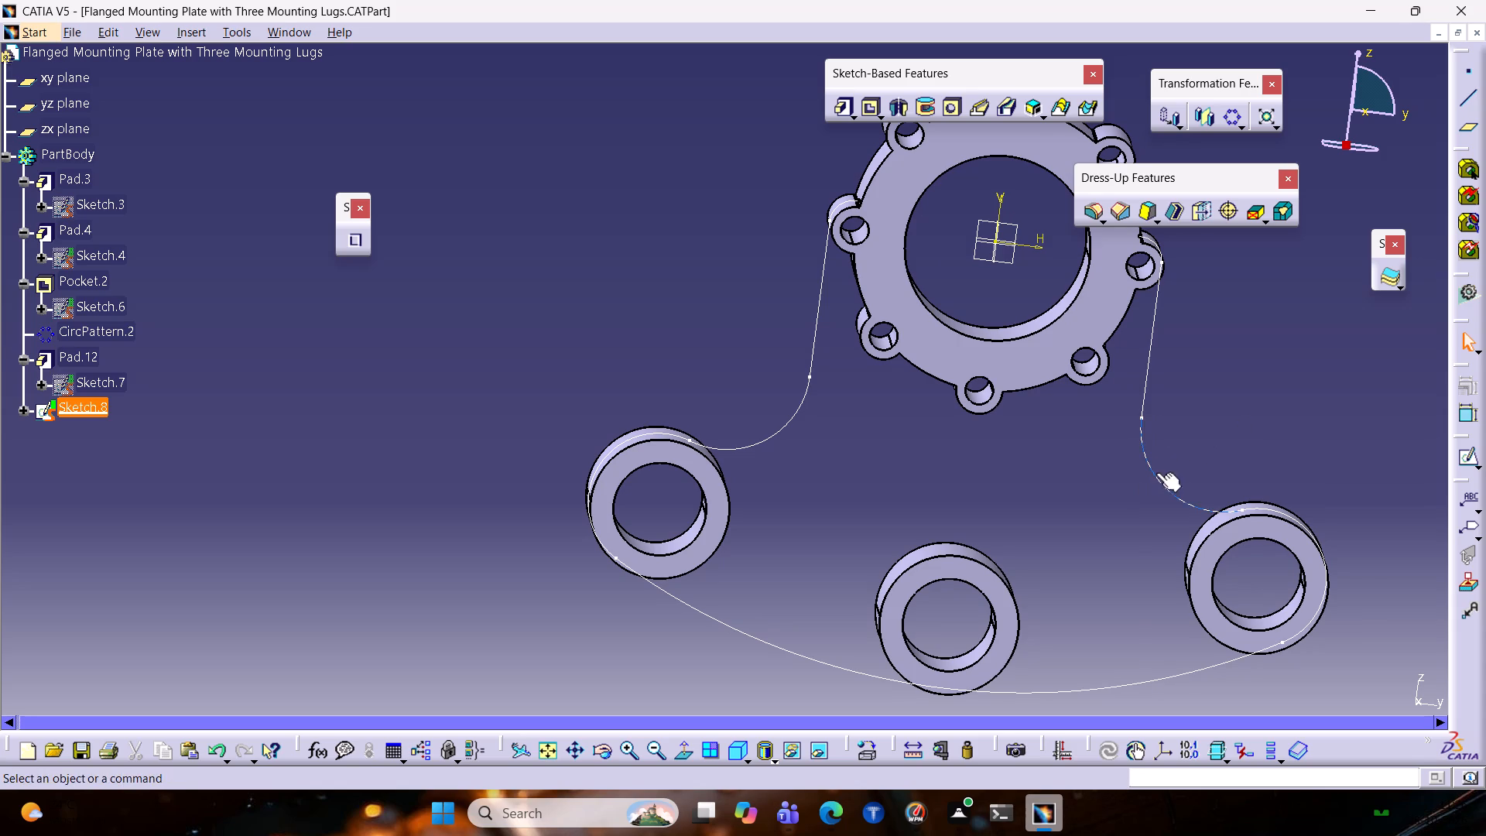
double_click(1156, 471)
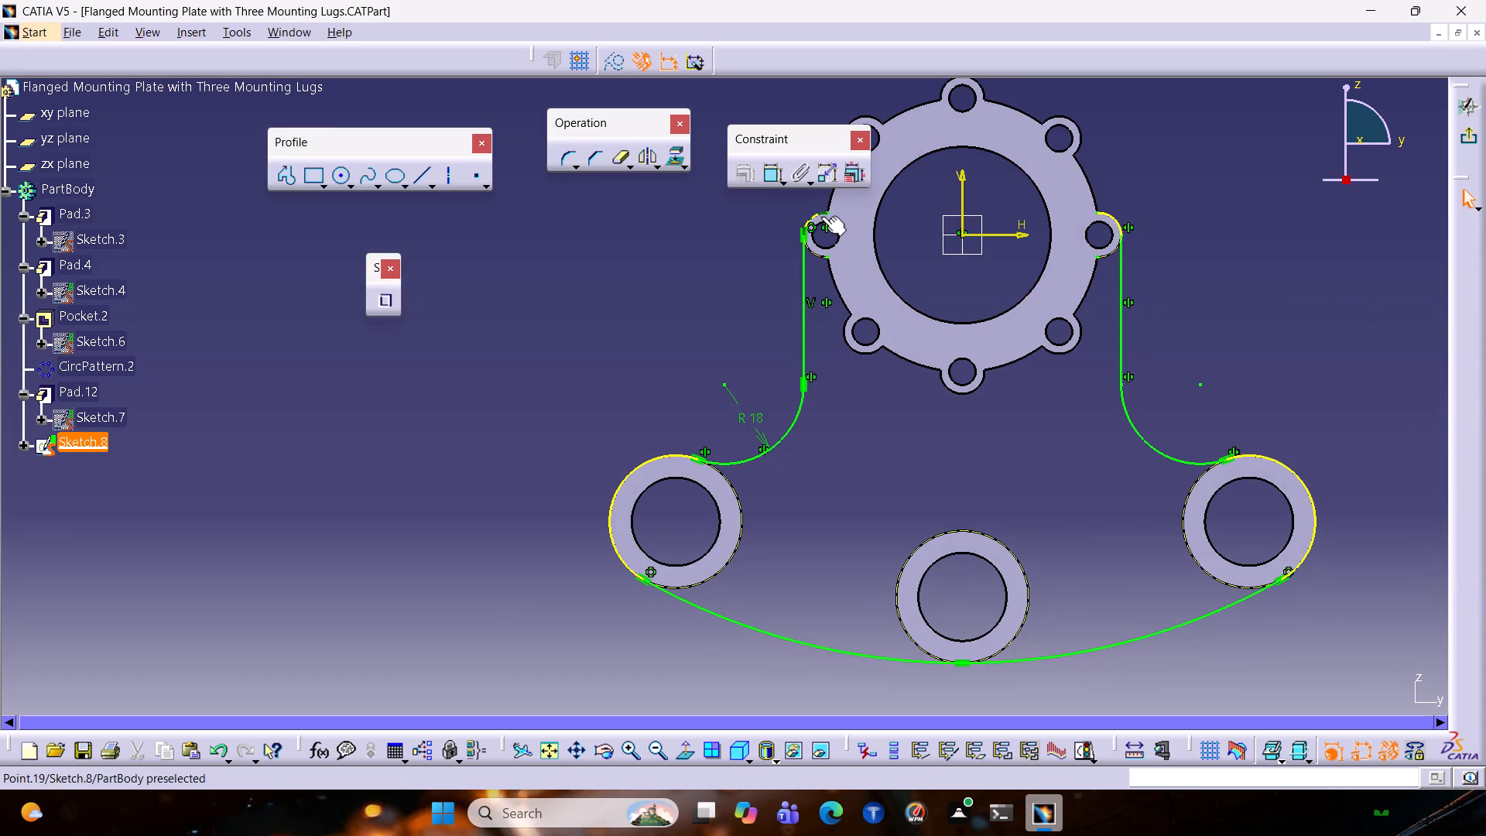
click(819, 214)
ctrl+click(1113, 216)
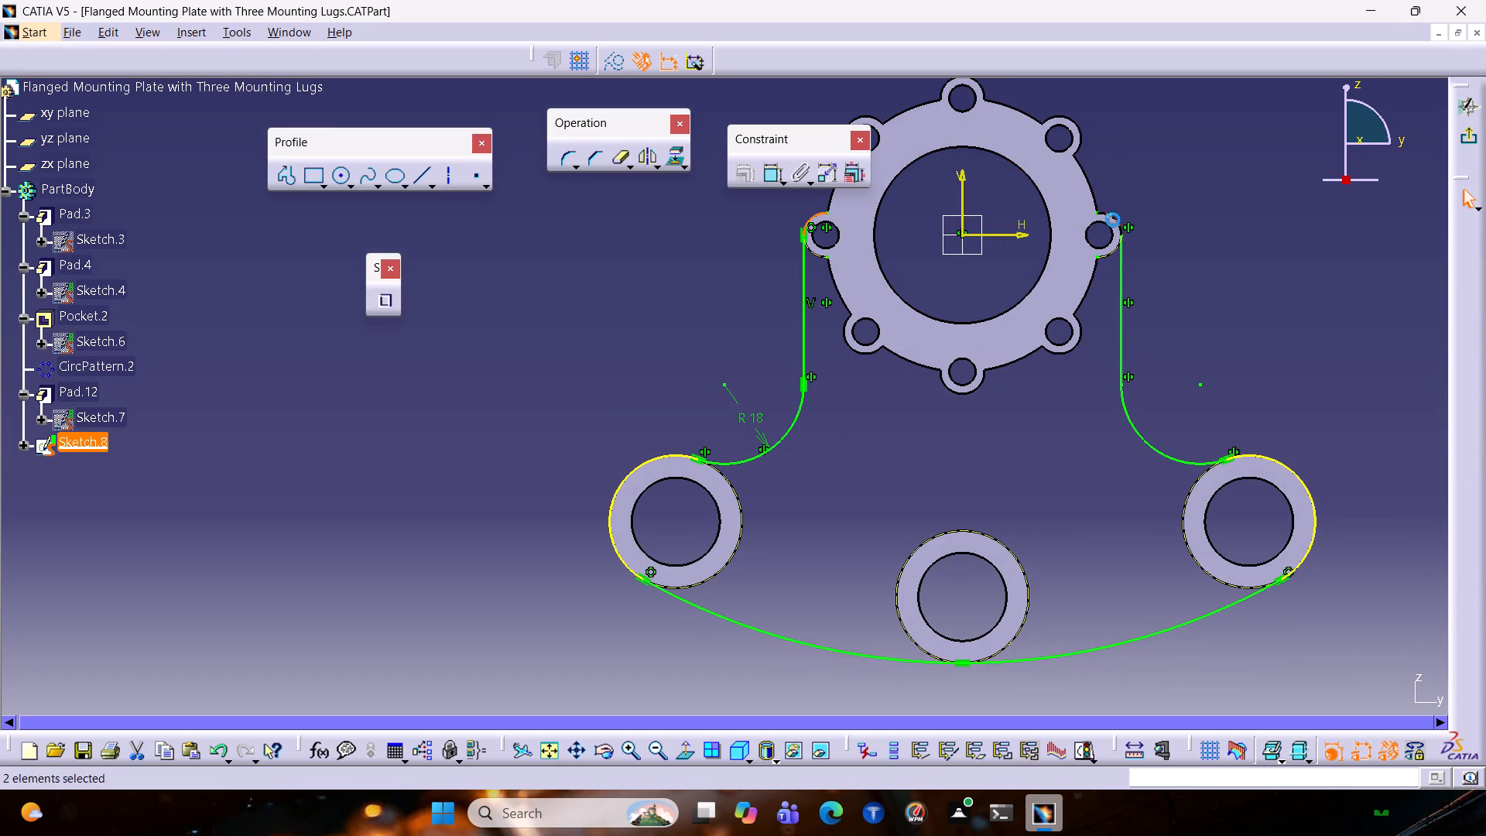
click(607, 63)
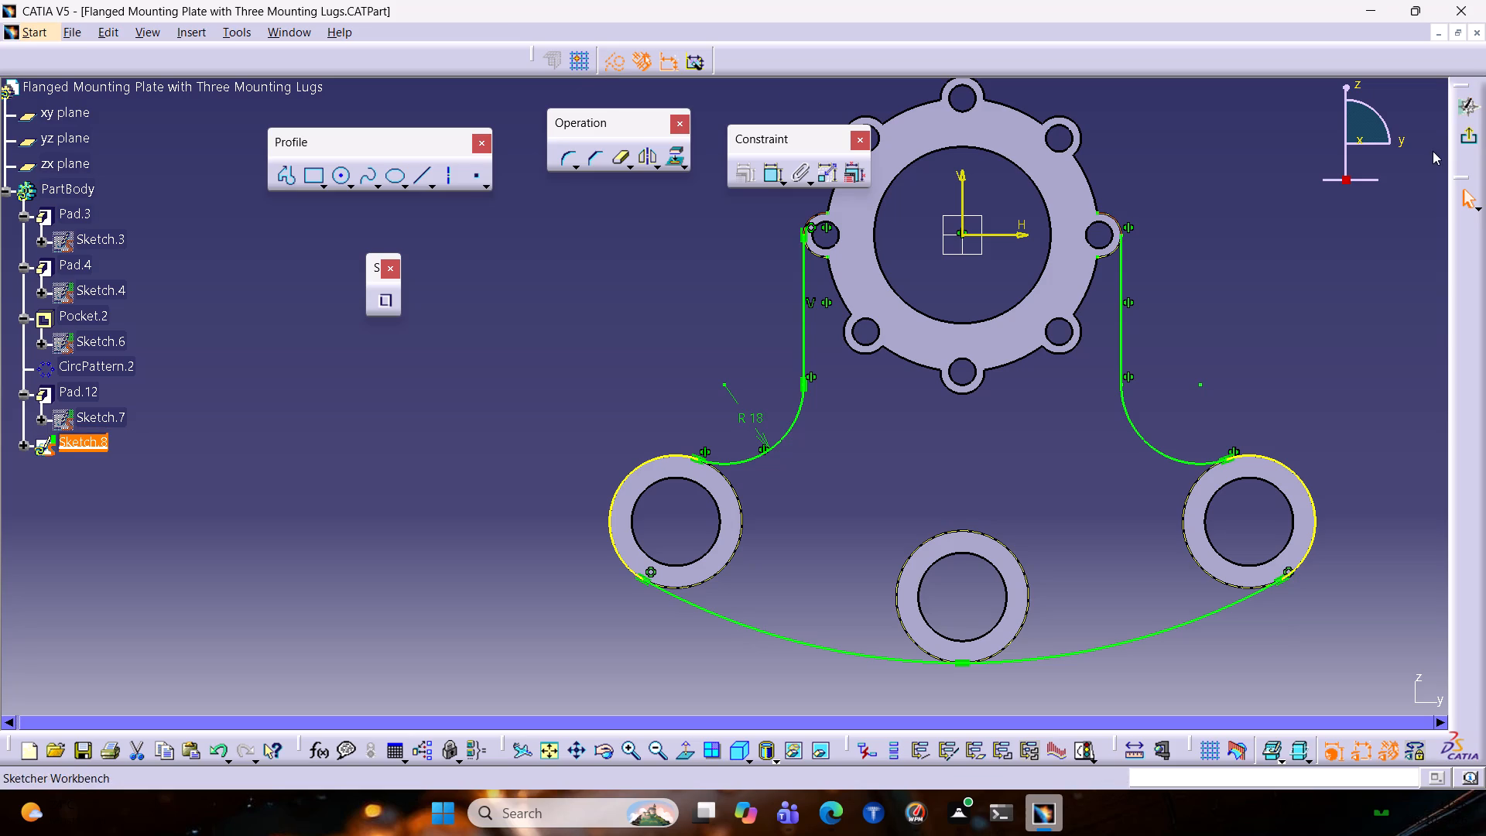
click(1460, 139)
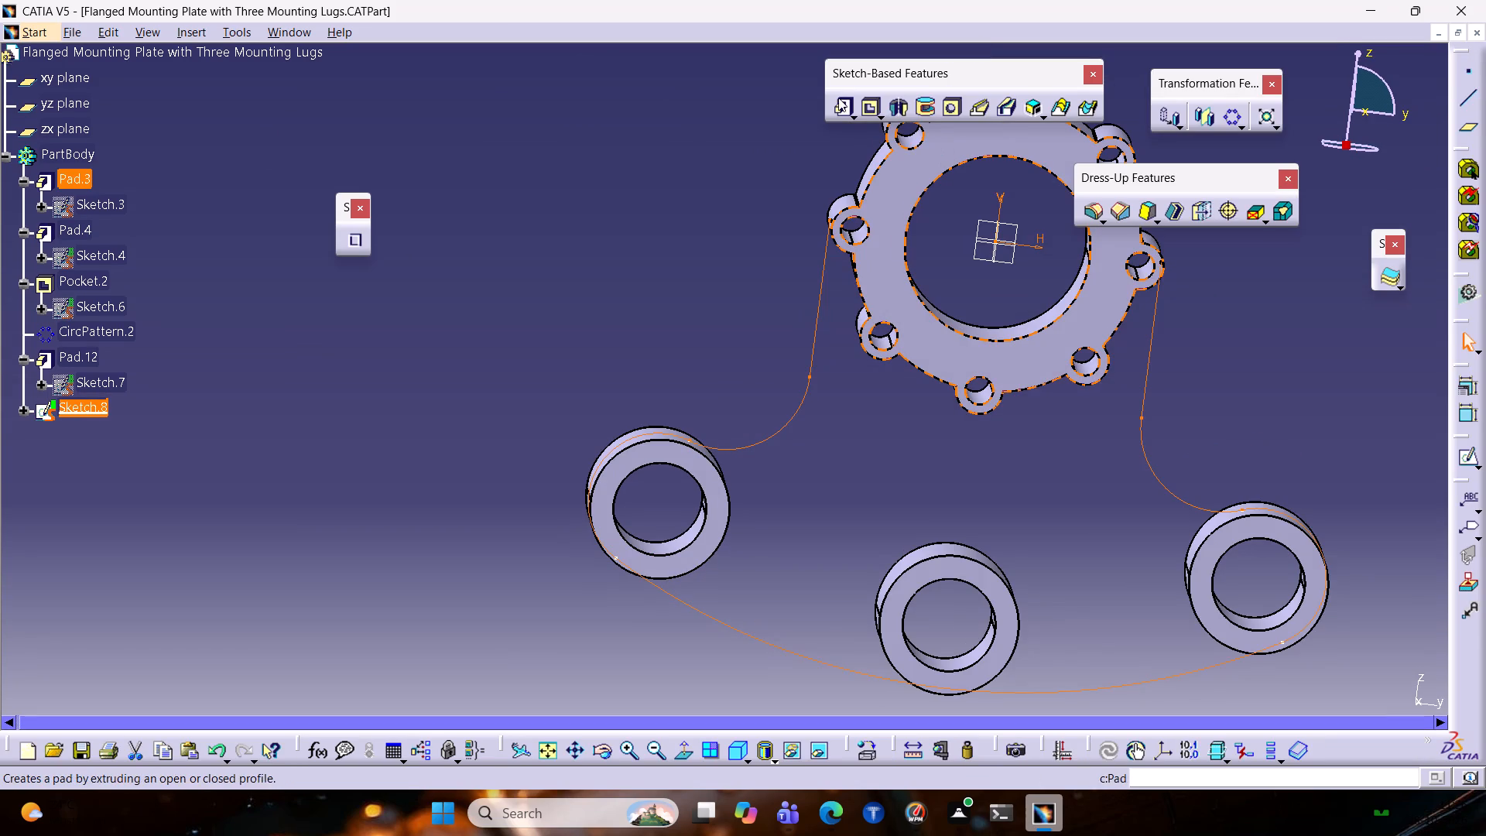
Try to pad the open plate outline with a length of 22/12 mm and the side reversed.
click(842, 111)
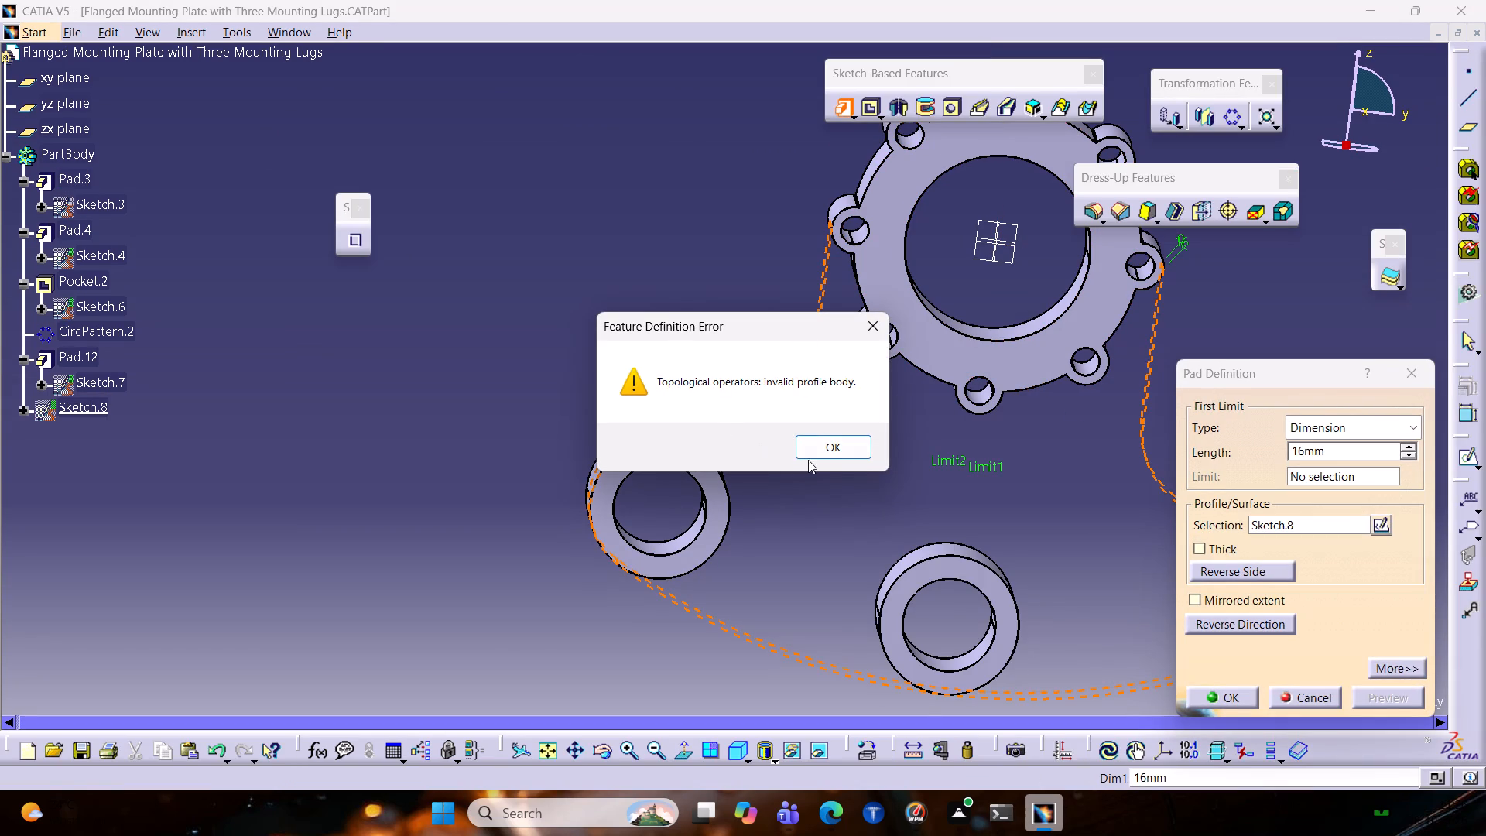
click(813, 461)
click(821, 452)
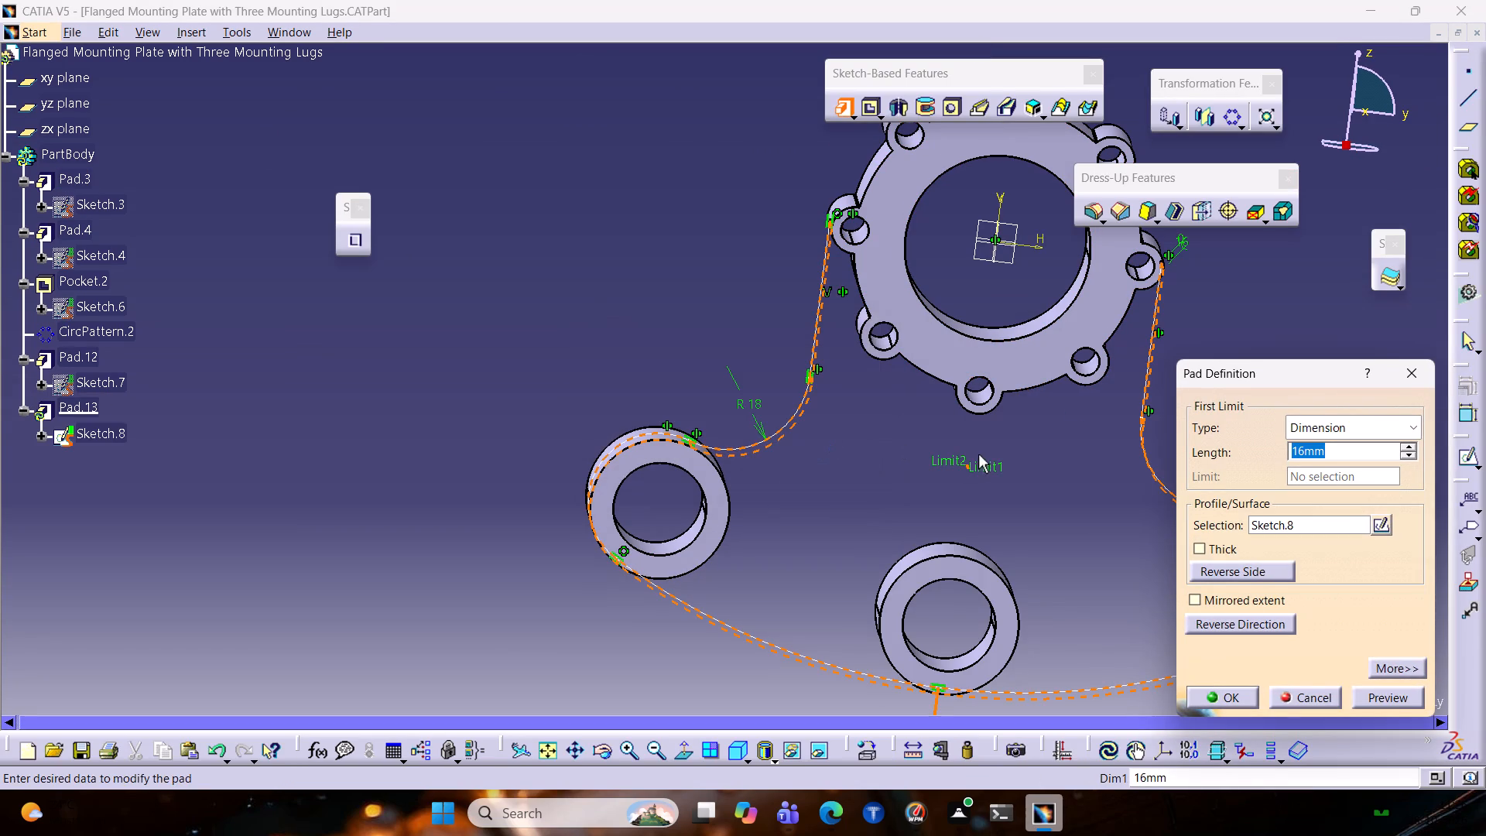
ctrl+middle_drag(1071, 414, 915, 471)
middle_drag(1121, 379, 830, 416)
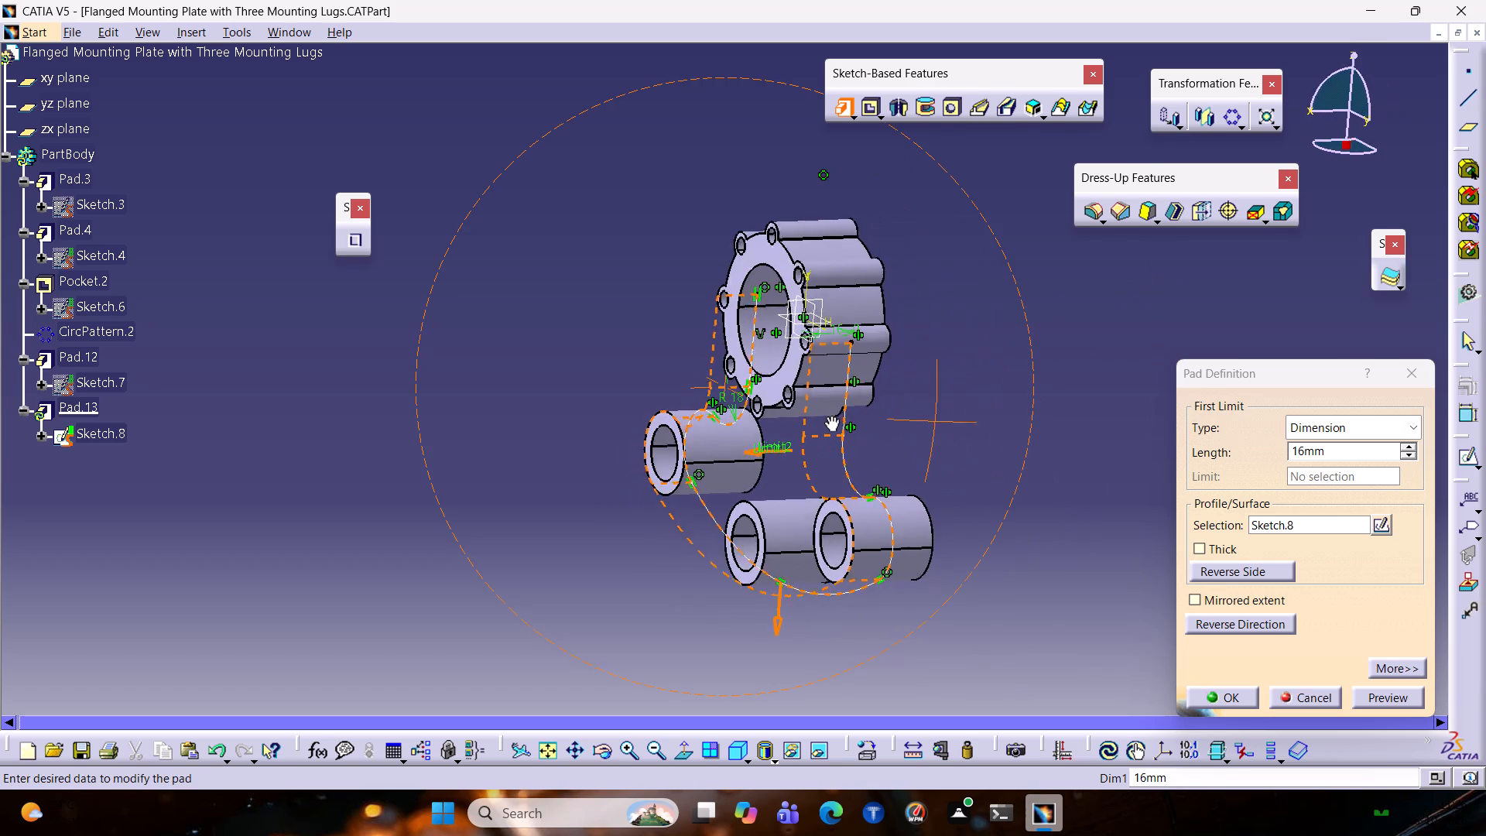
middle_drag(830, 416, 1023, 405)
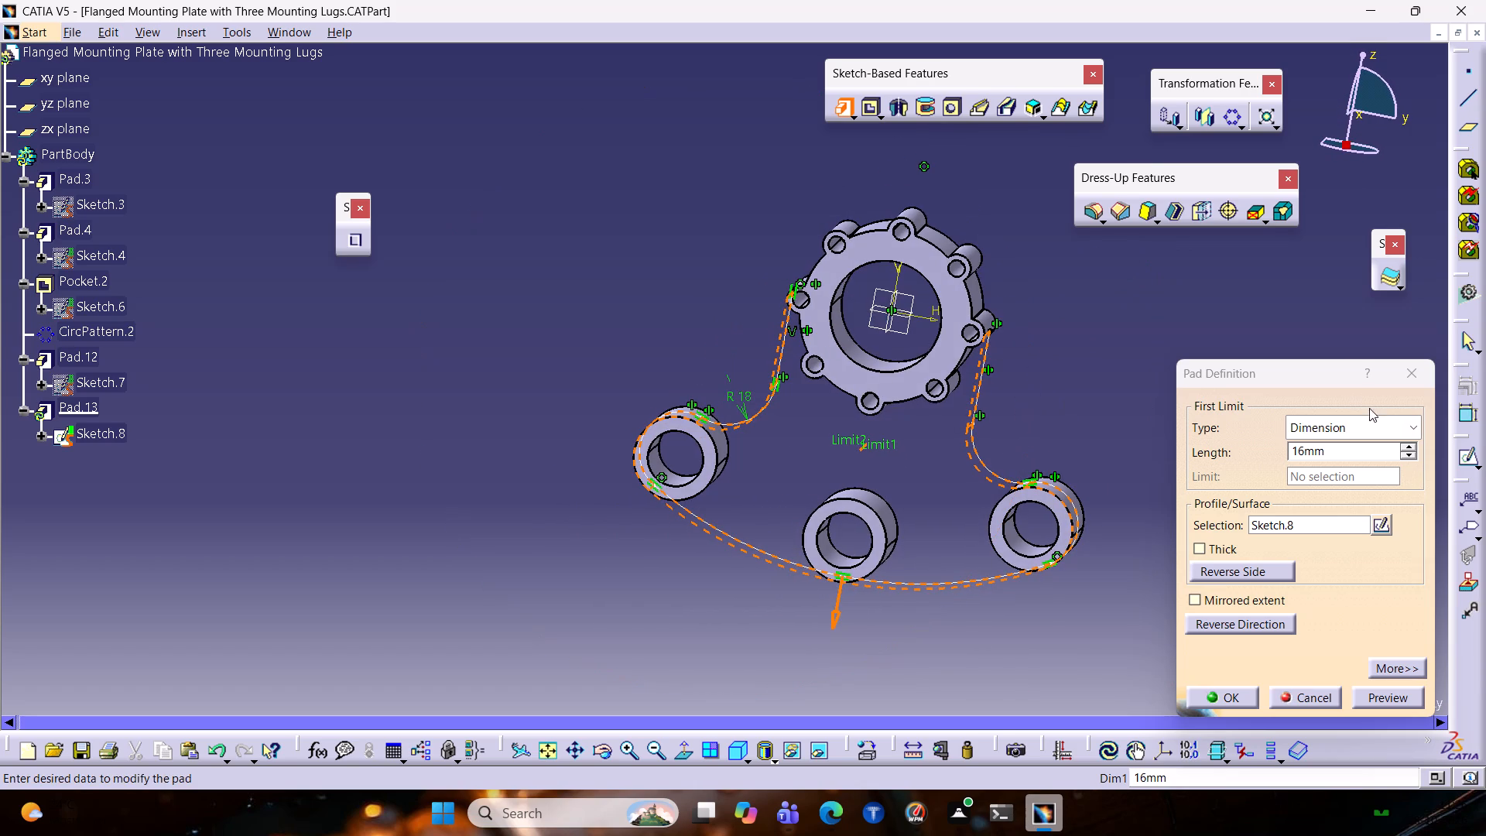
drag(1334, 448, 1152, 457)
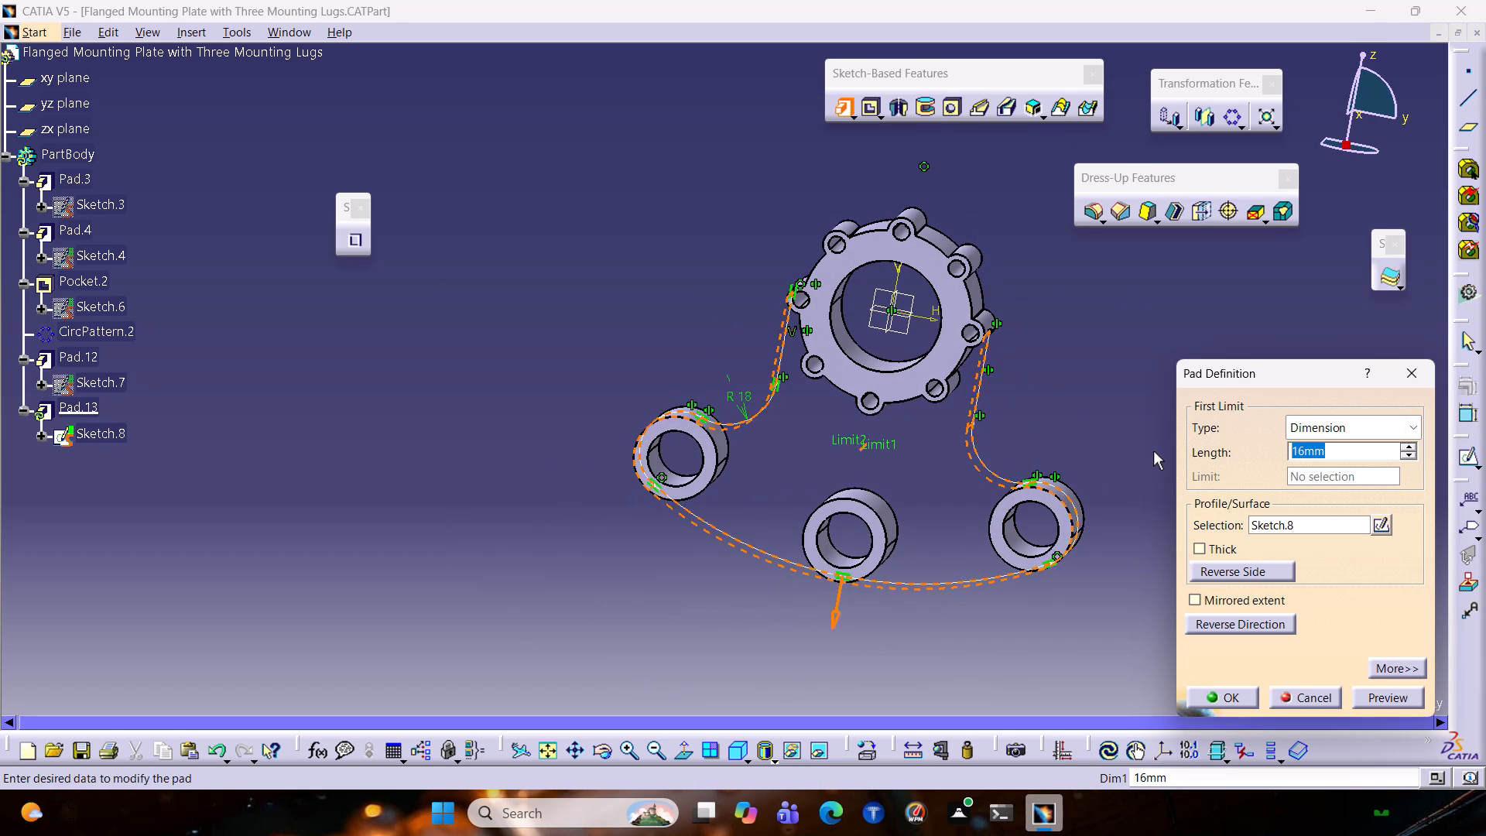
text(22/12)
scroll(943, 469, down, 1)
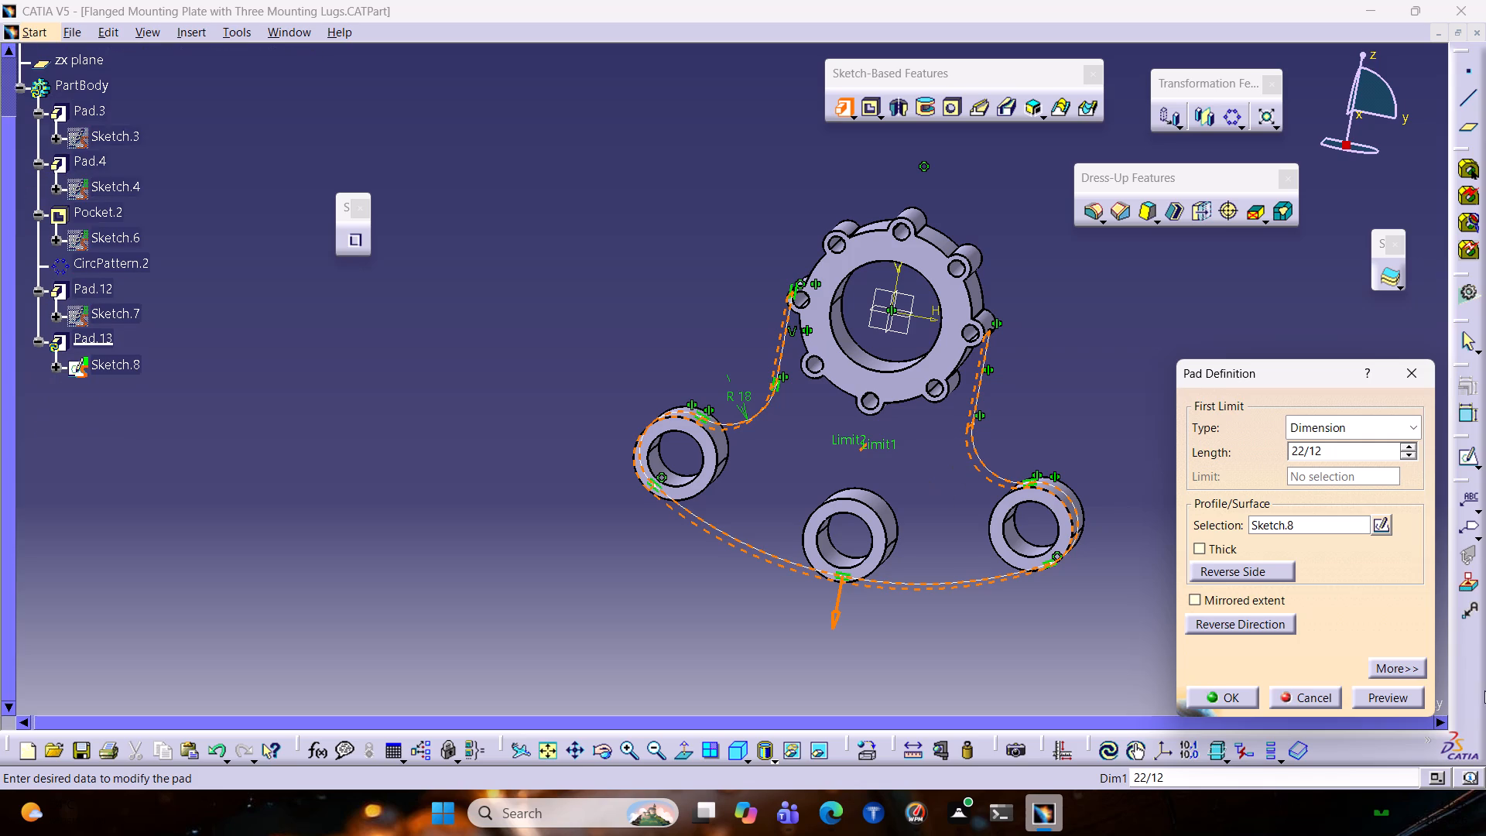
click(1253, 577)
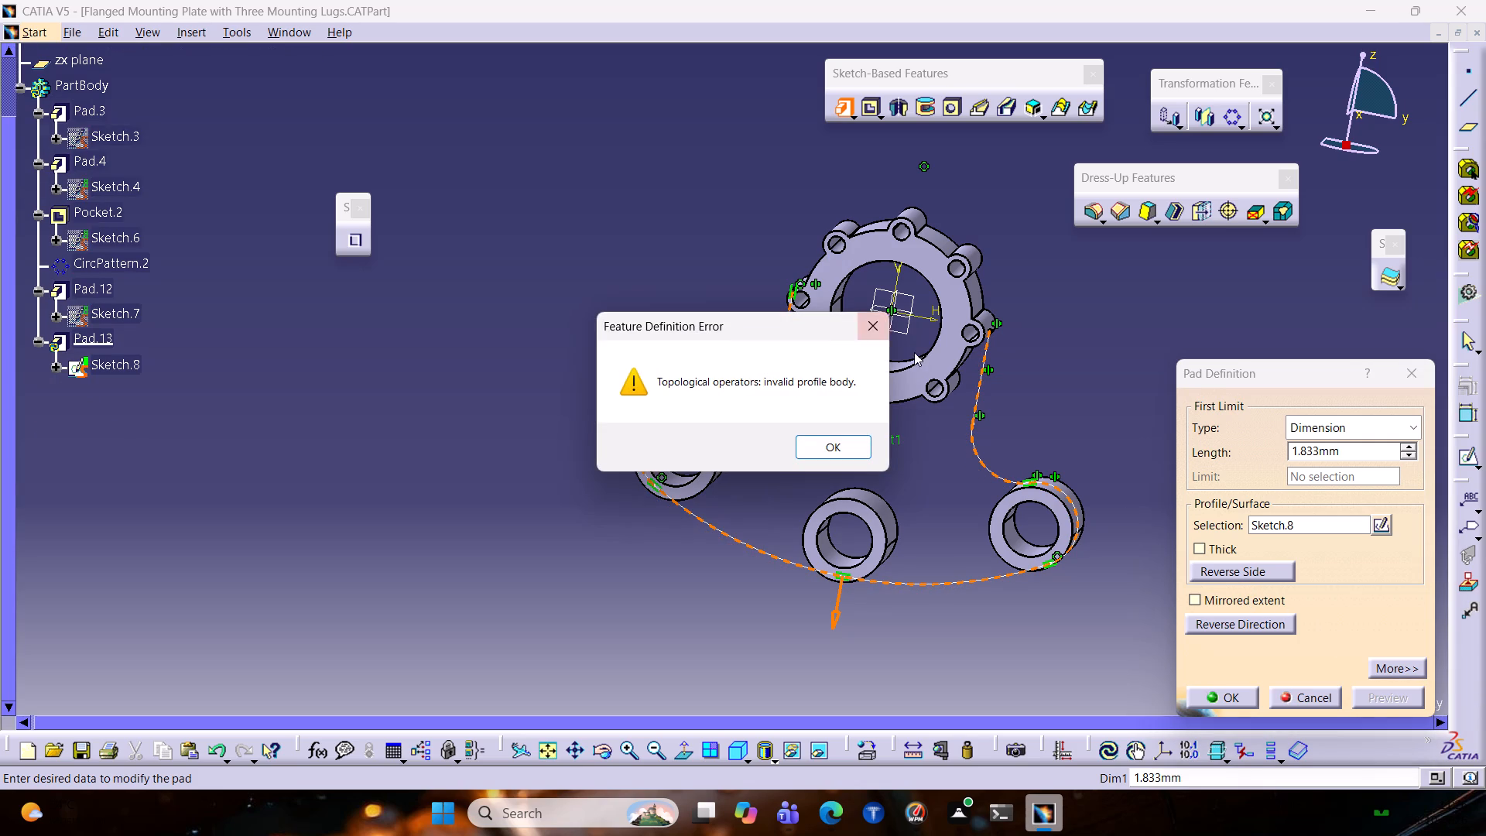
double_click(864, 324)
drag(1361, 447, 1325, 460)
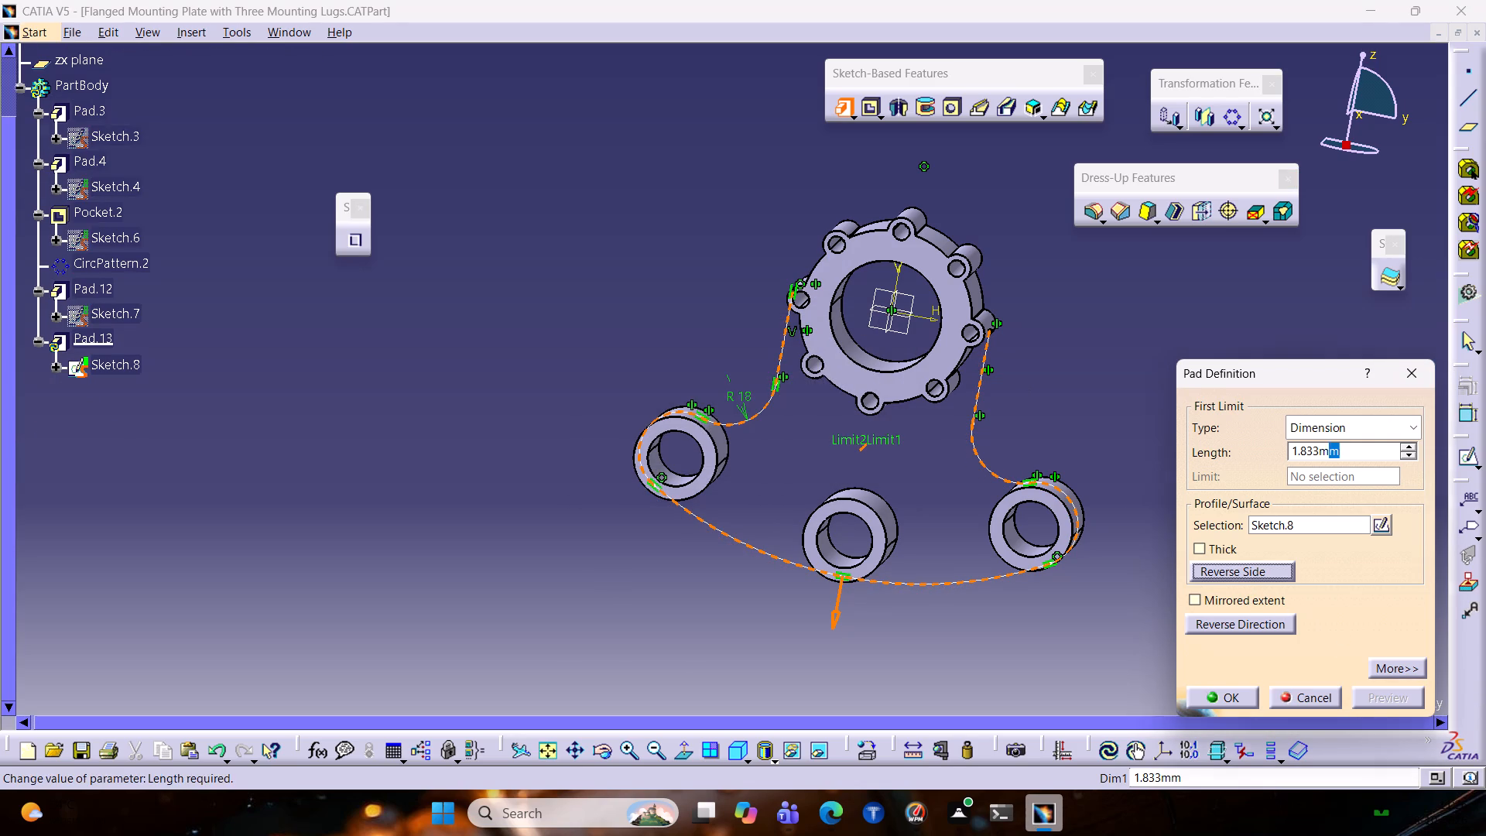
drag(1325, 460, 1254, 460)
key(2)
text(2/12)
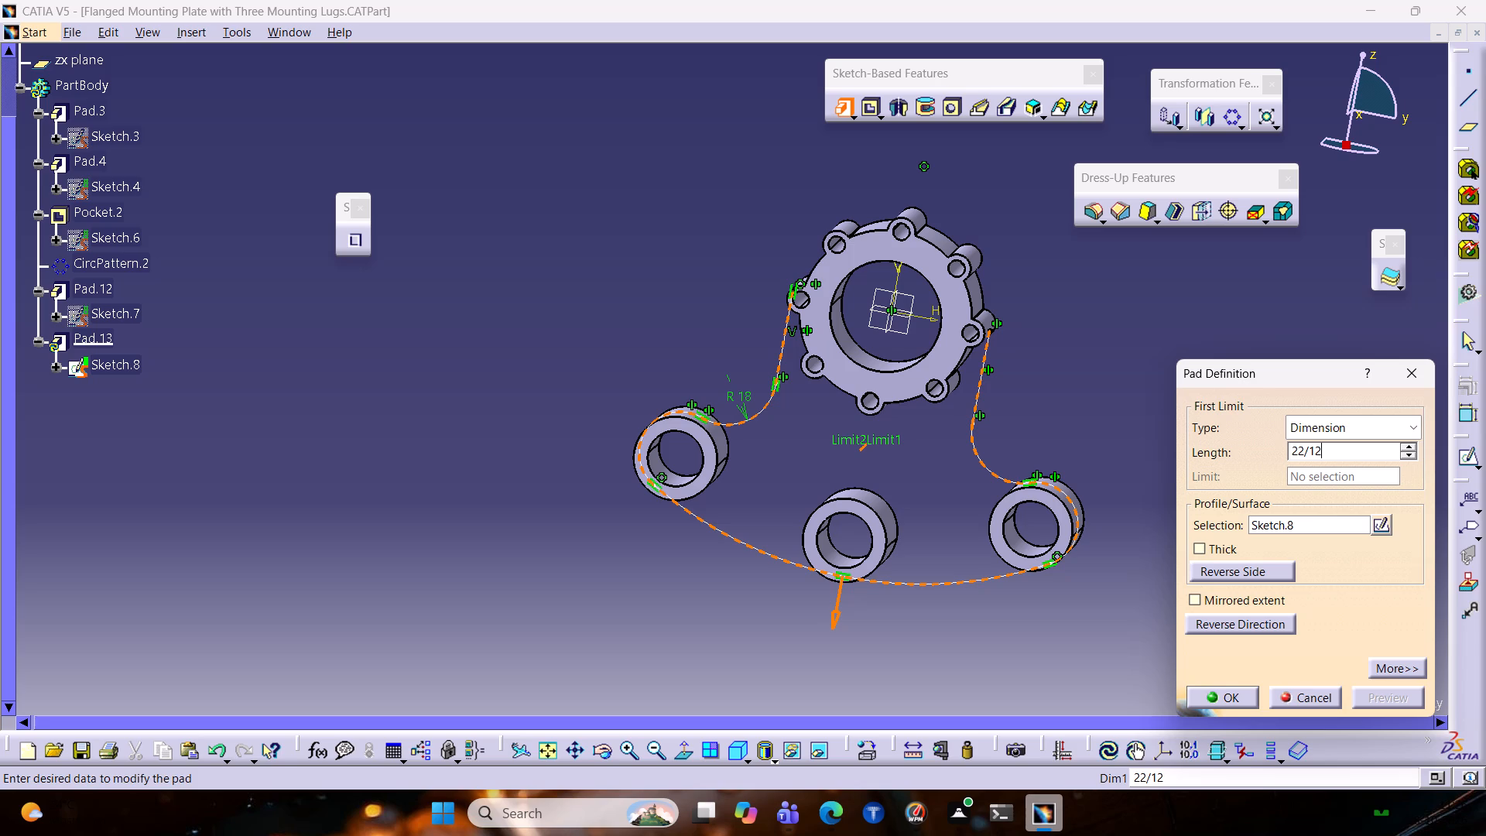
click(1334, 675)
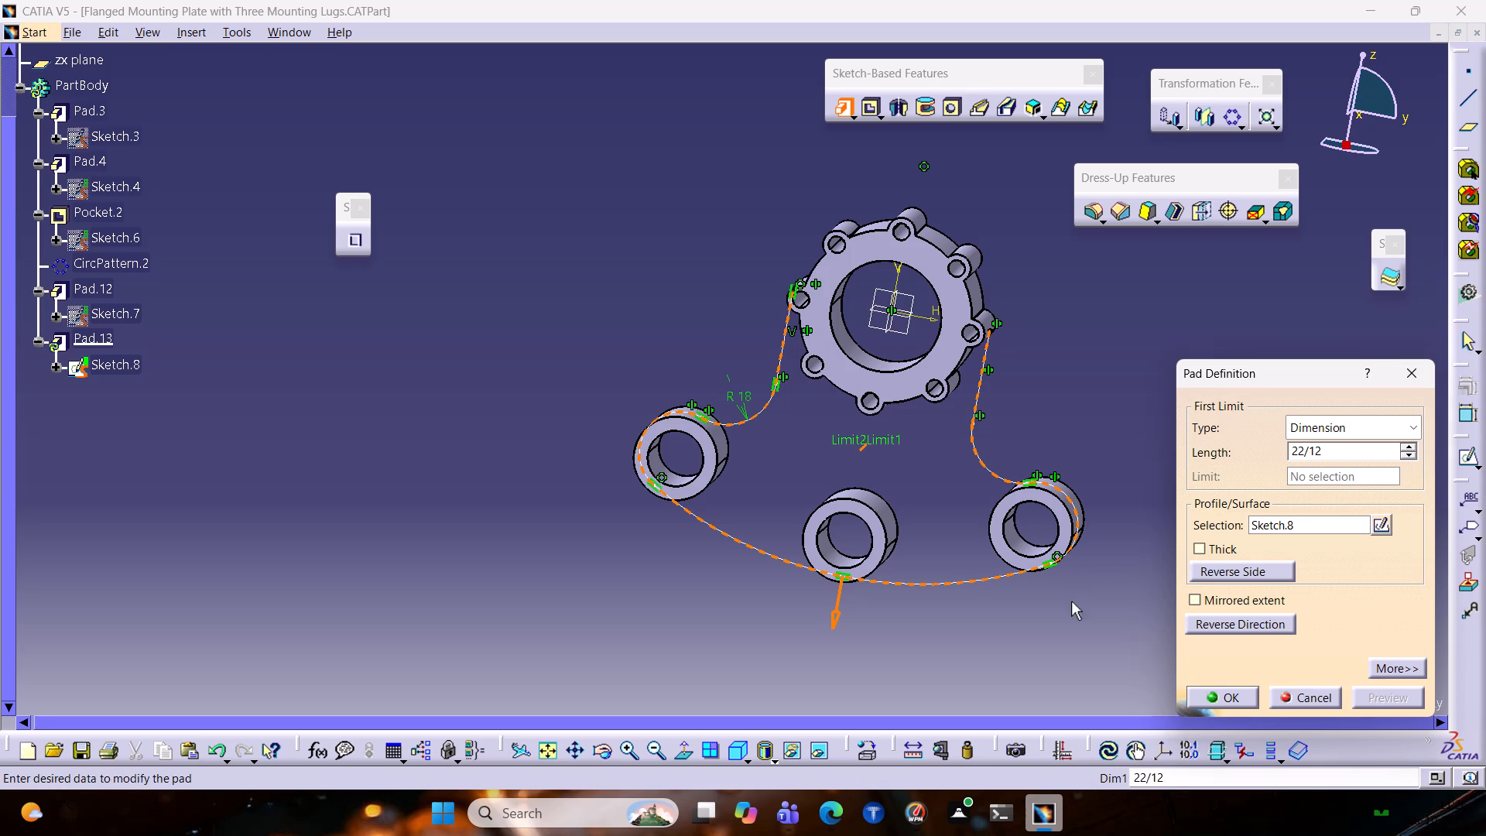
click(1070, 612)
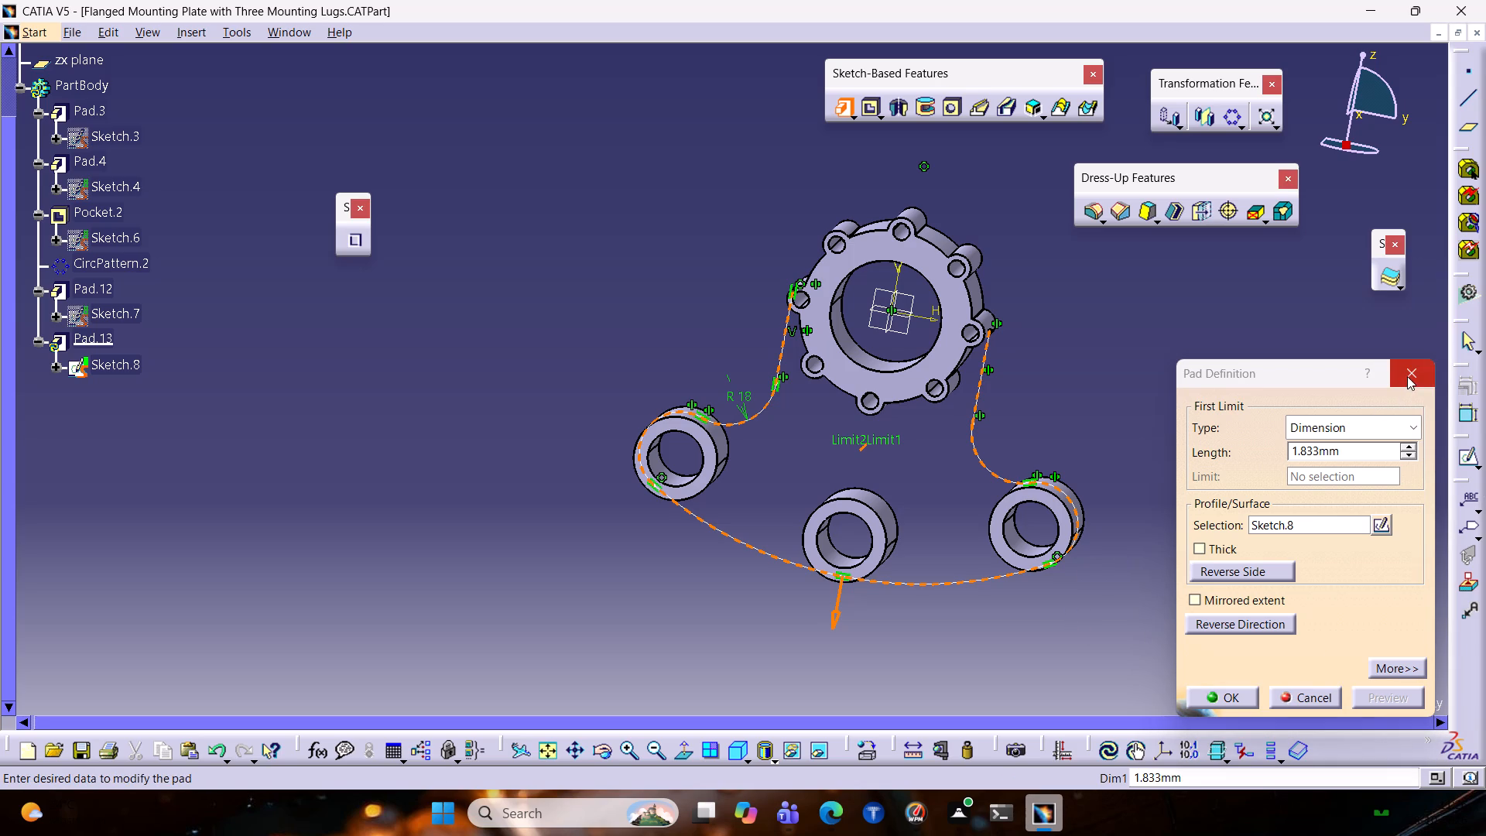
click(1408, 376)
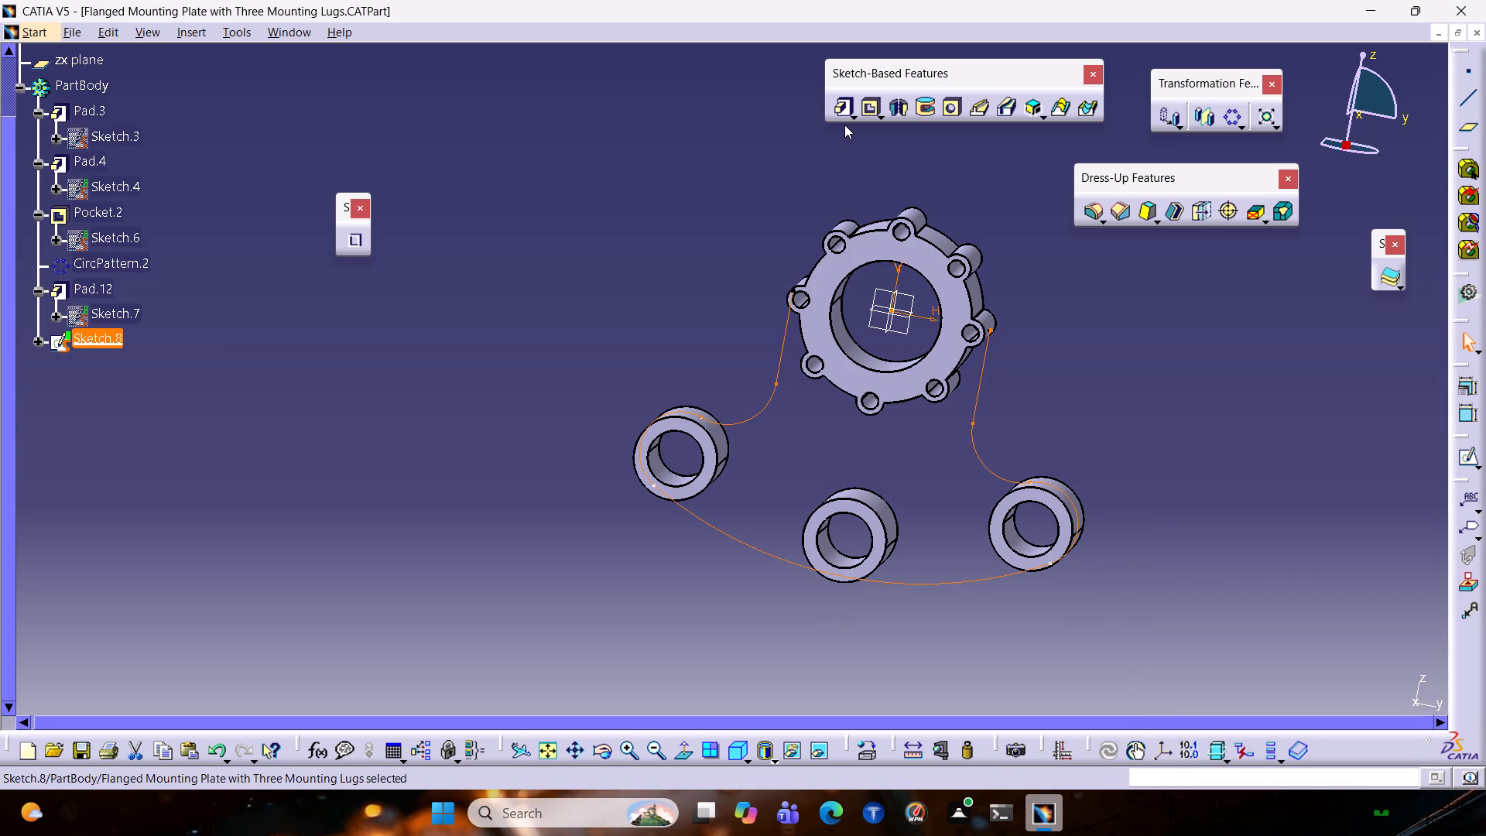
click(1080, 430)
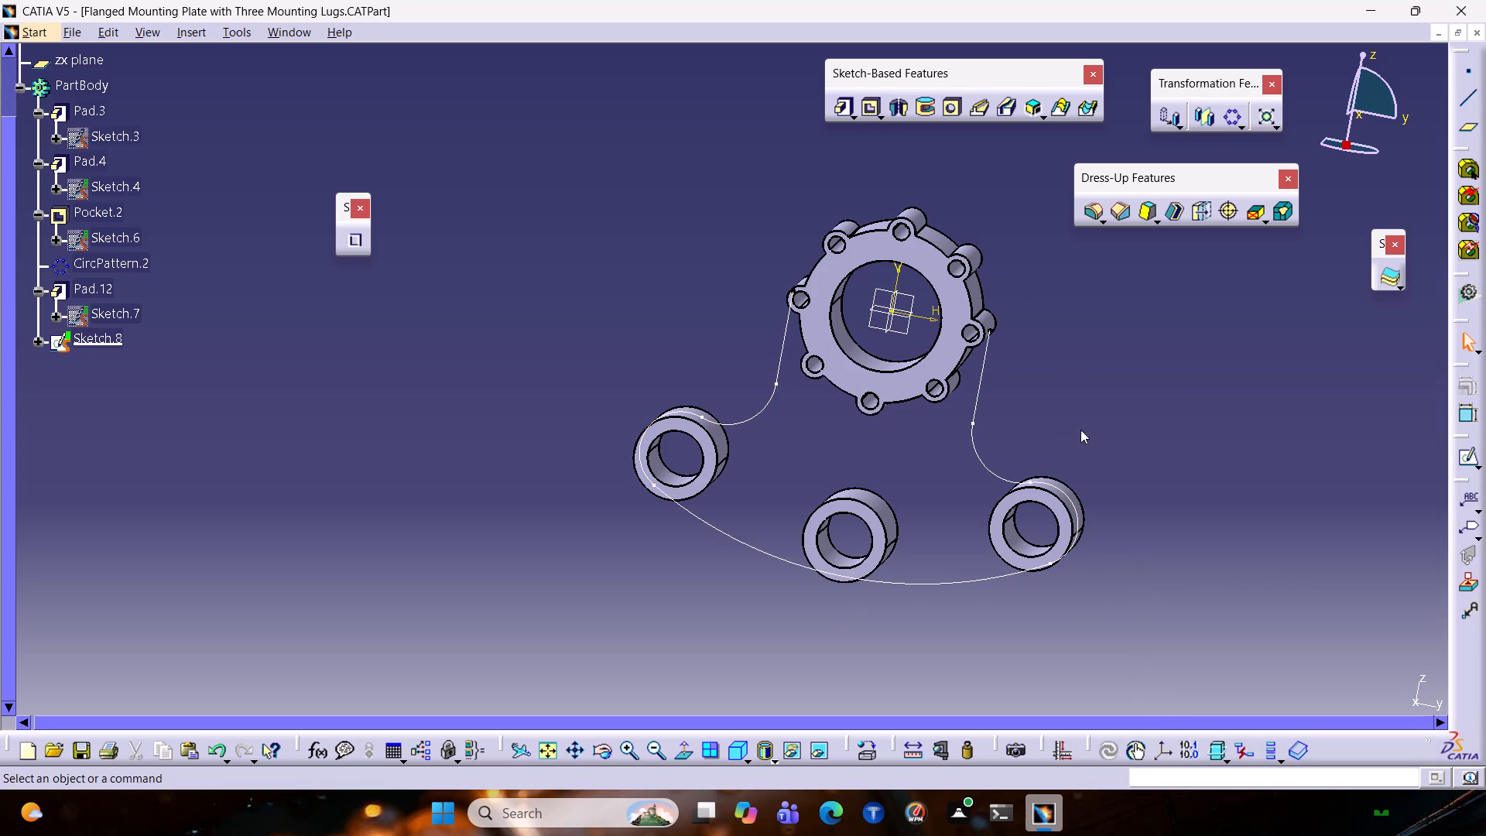
Reopen the plate outline sketch and convert the ring's left and right ear arcs back to standard geometry.
ctrl+middle_drag(1094, 594, 1171, 521)
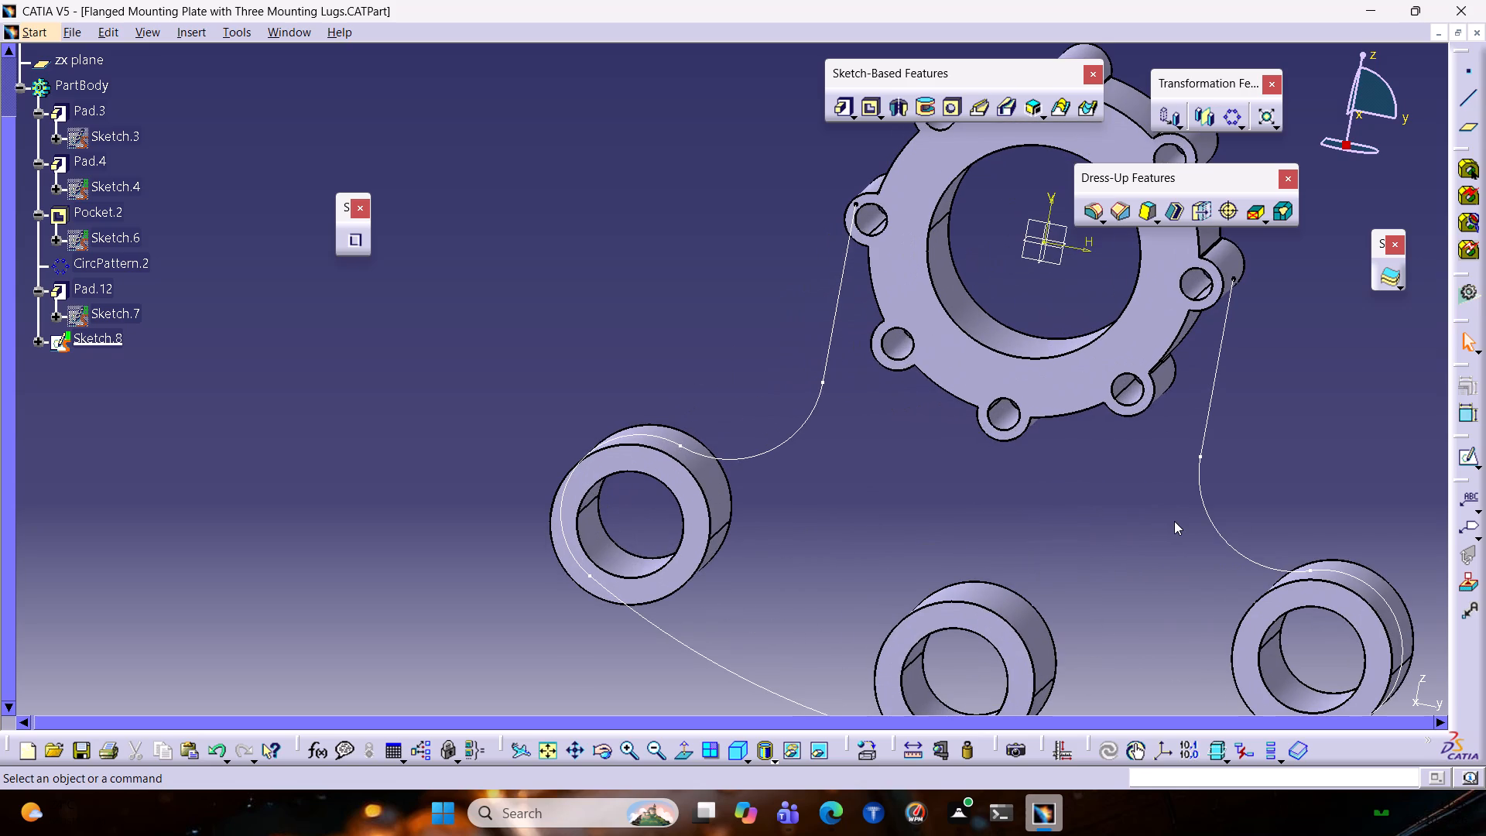
middle_drag(1163, 527, 869, 610)
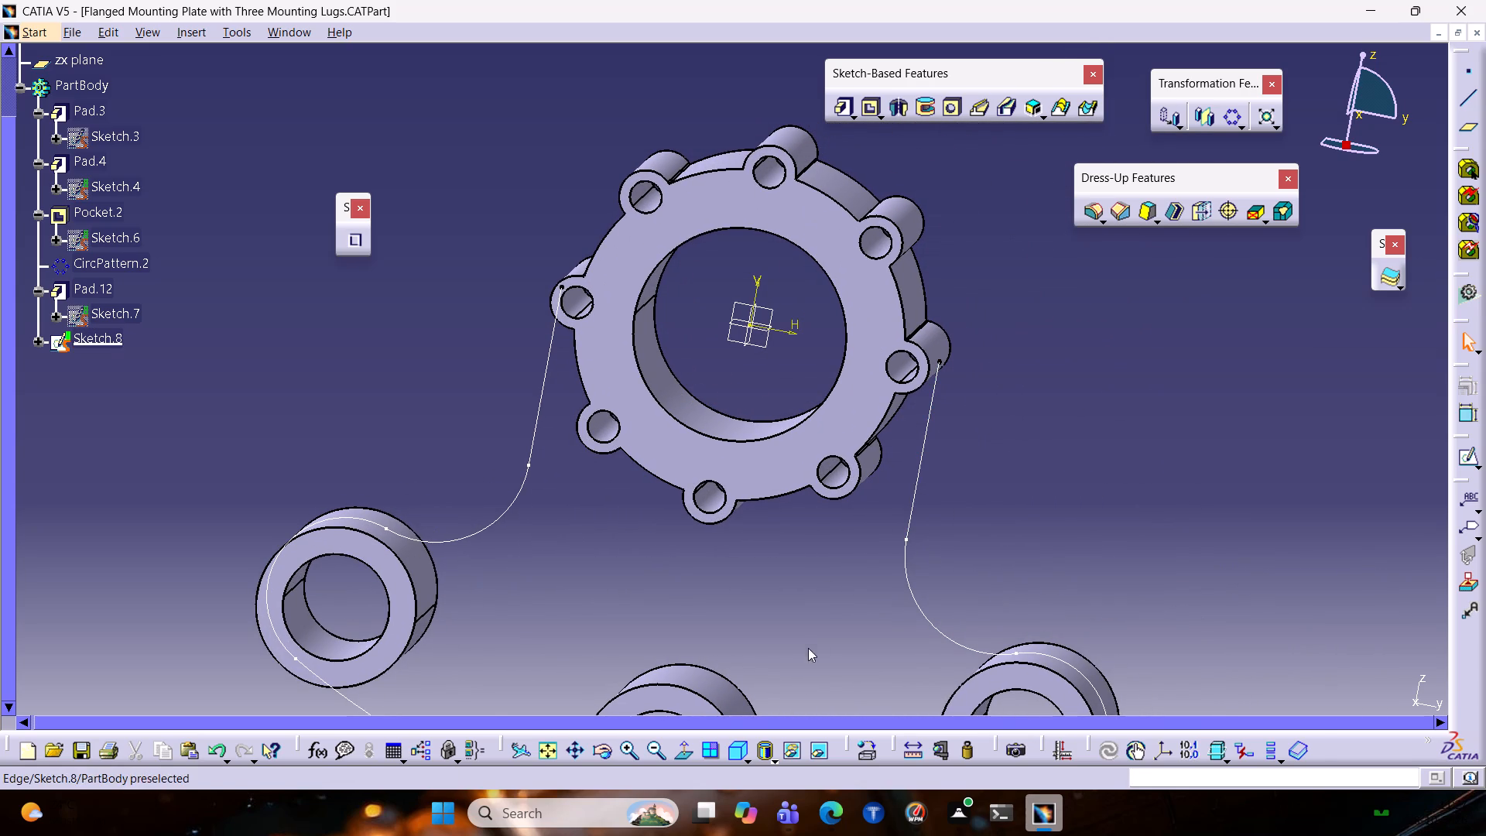
middle_drag(808, 648, 861, 561)
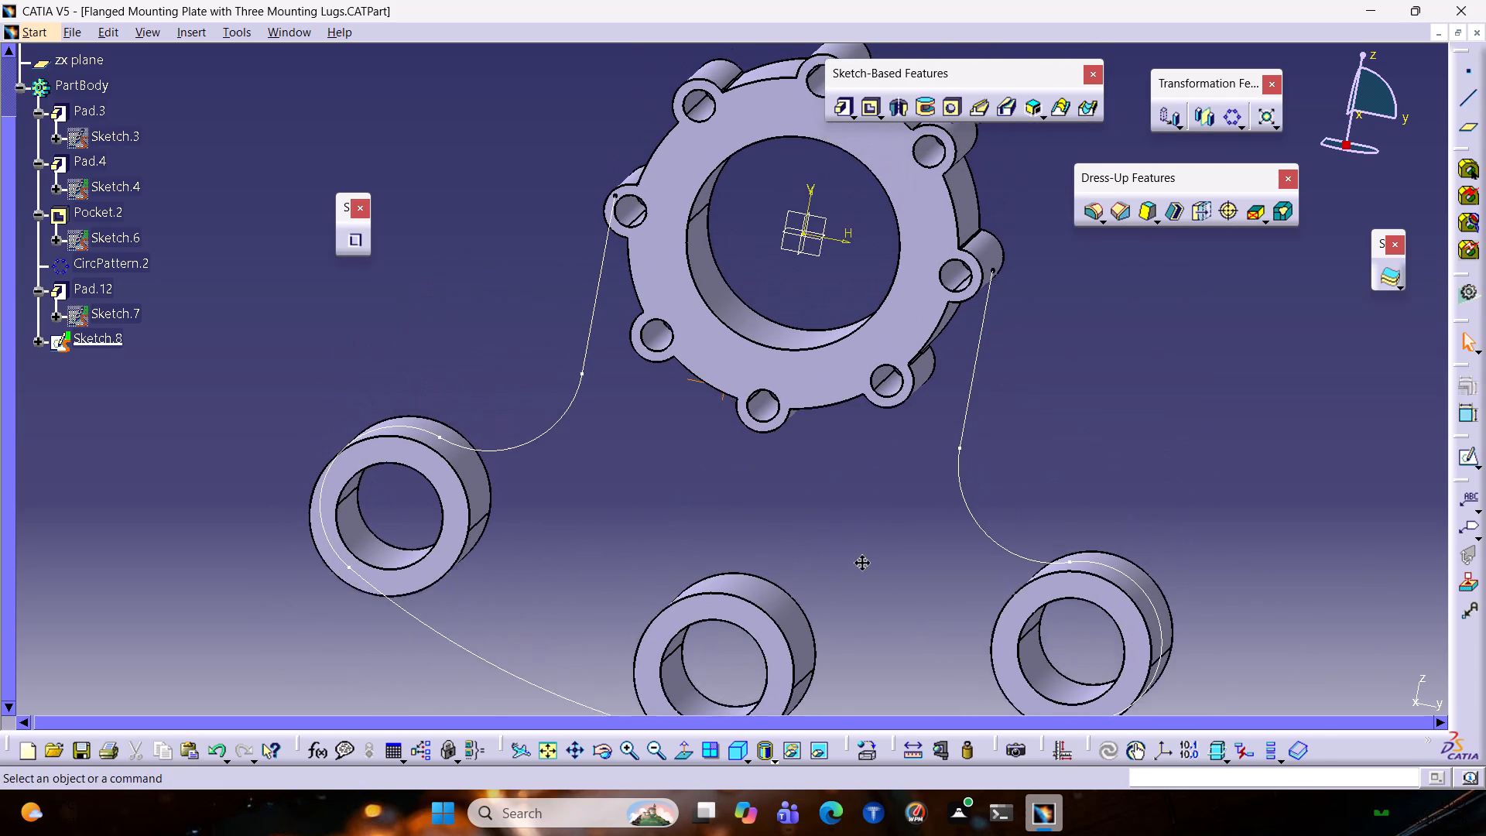
middle_drag(861, 561, 860, 564)
ctrl+middle_drag(868, 554, 877, 560)
ctrl+scroll(889, 510, down, 1)
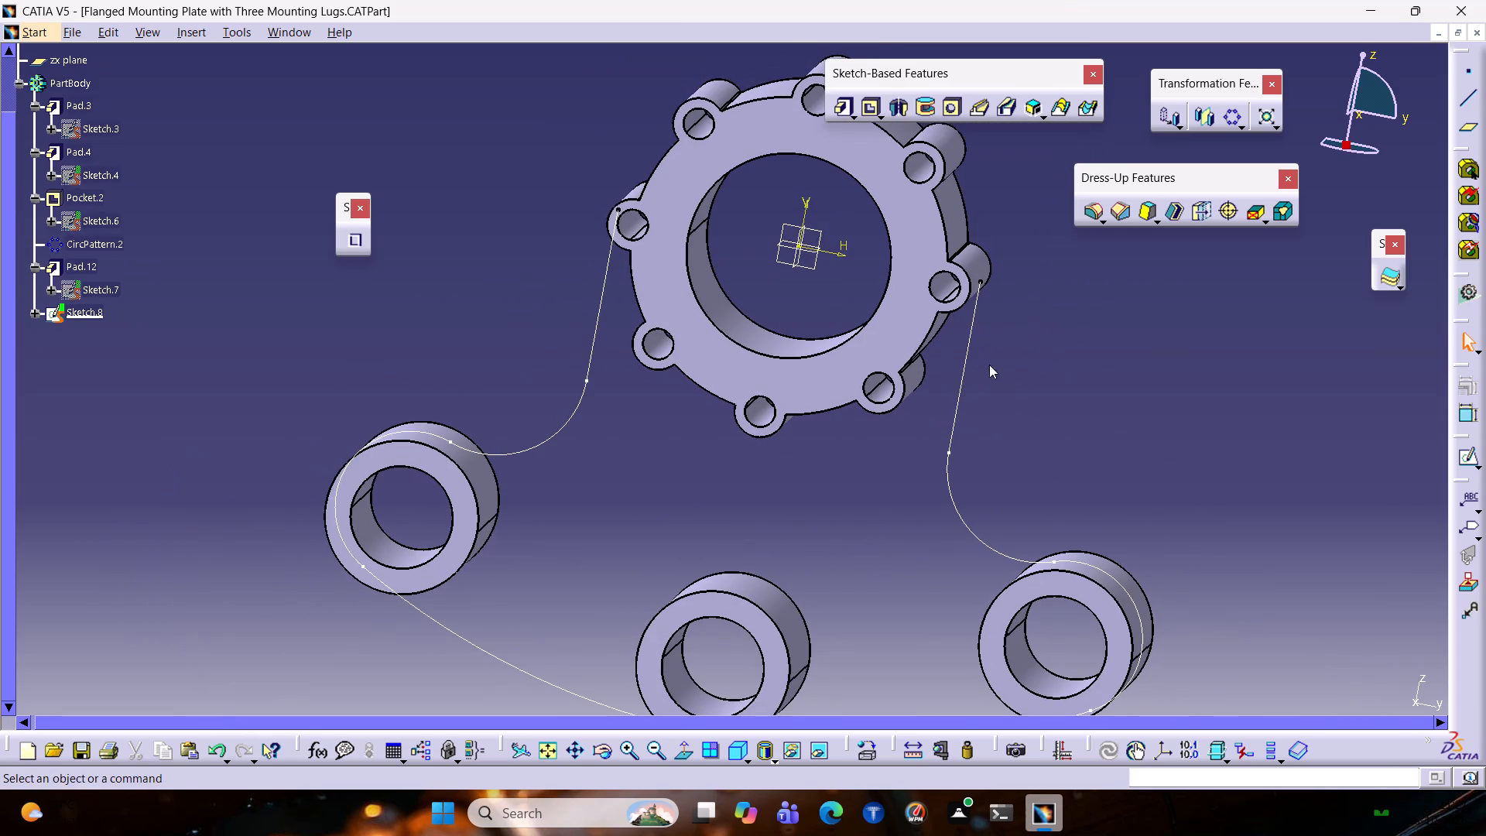
double_click(974, 322)
double_click(971, 331)
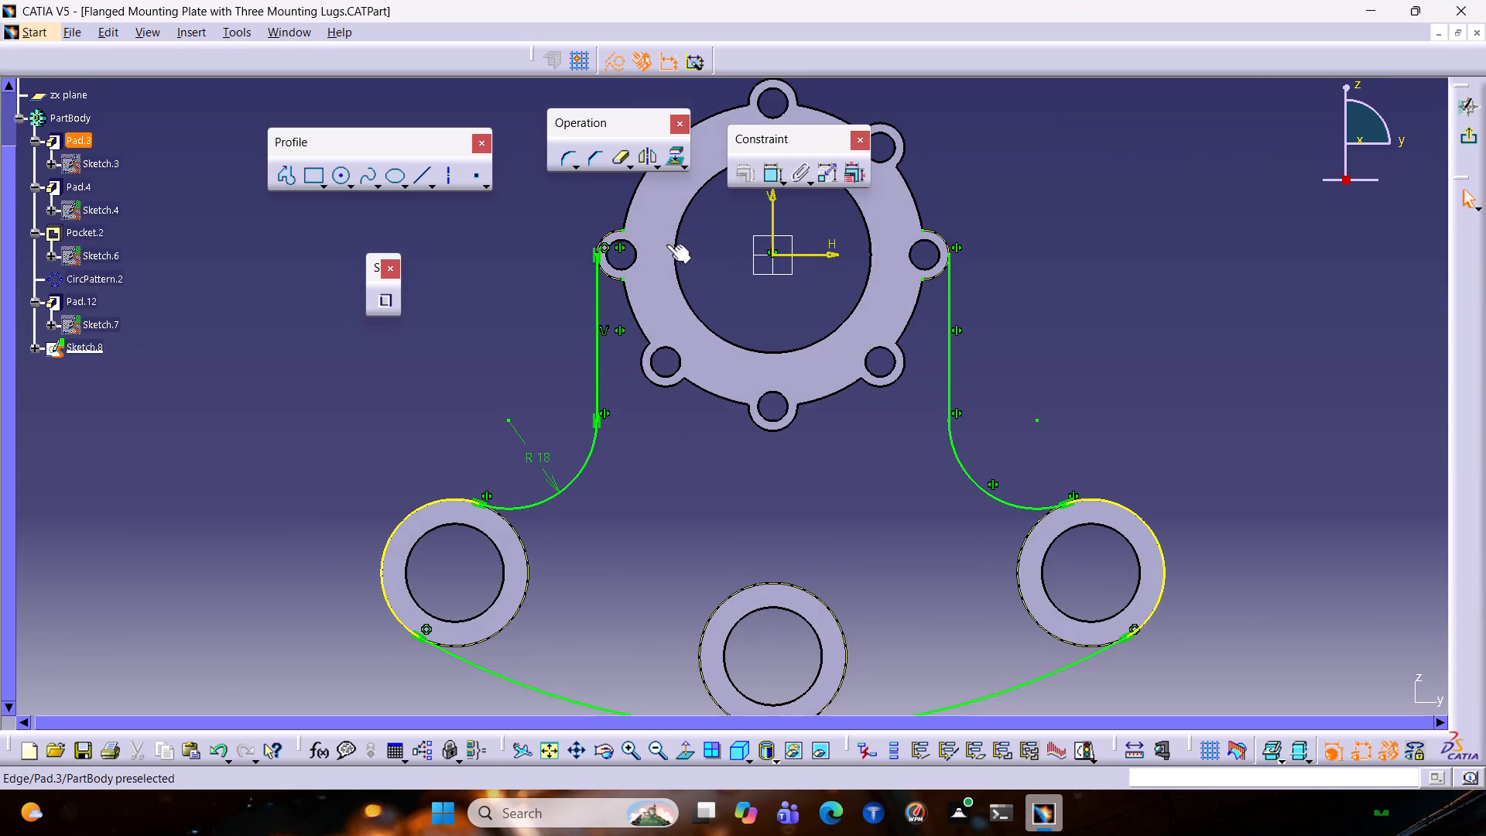
click(609, 235)
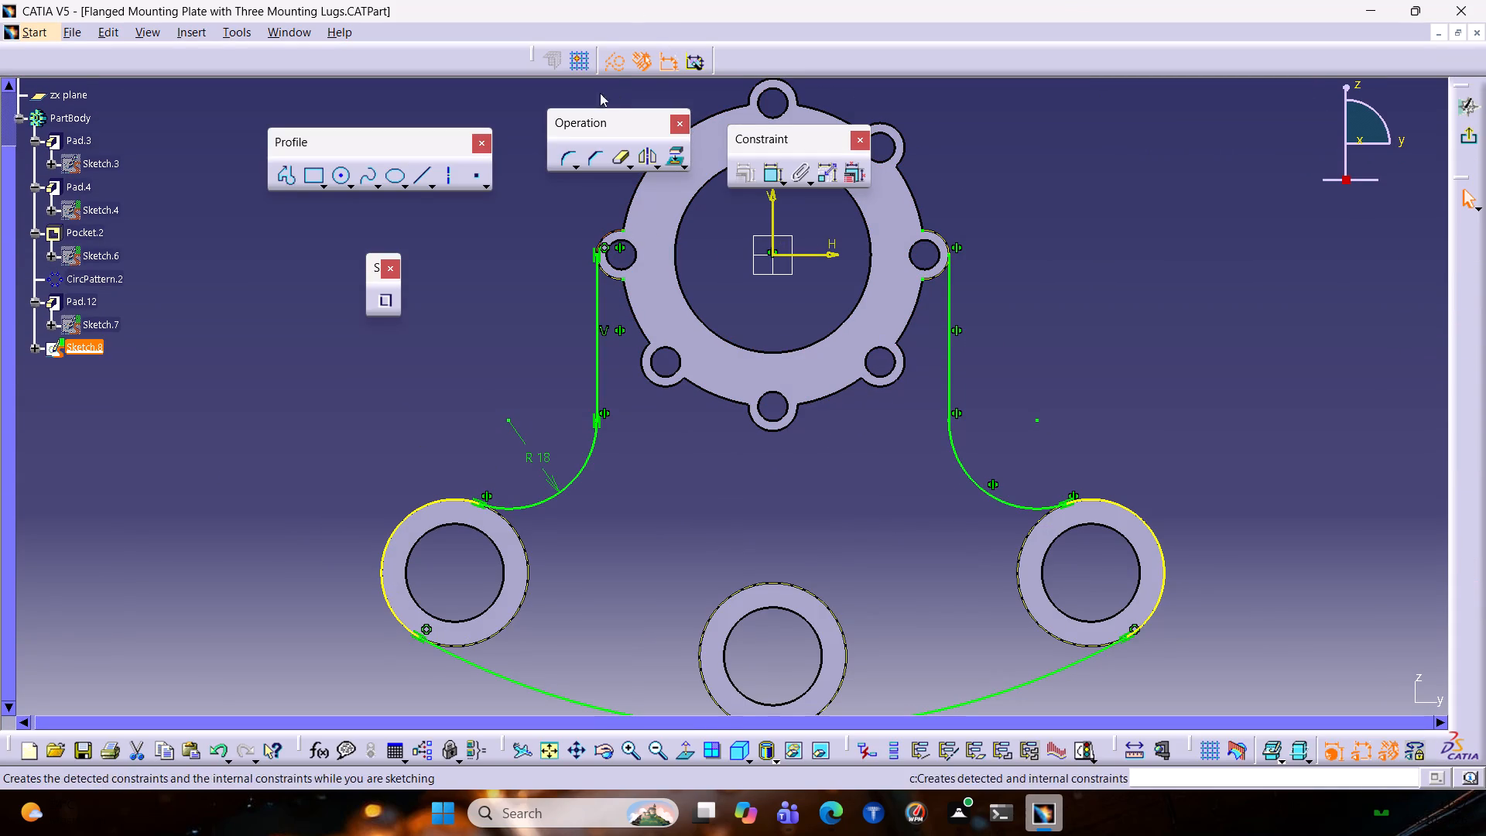
click(616, 63)
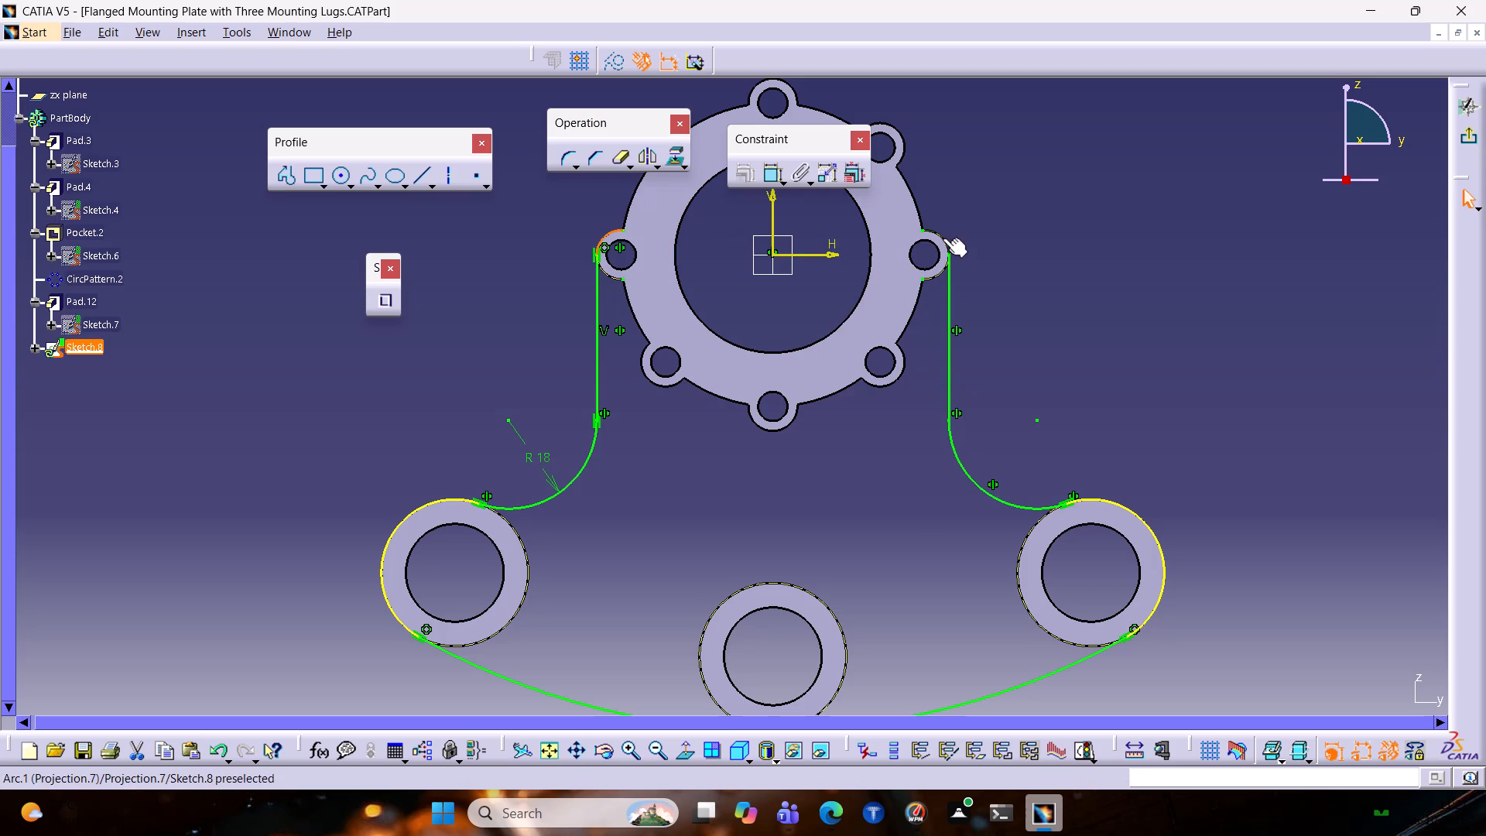
click(943, 238)
click(620, 60)
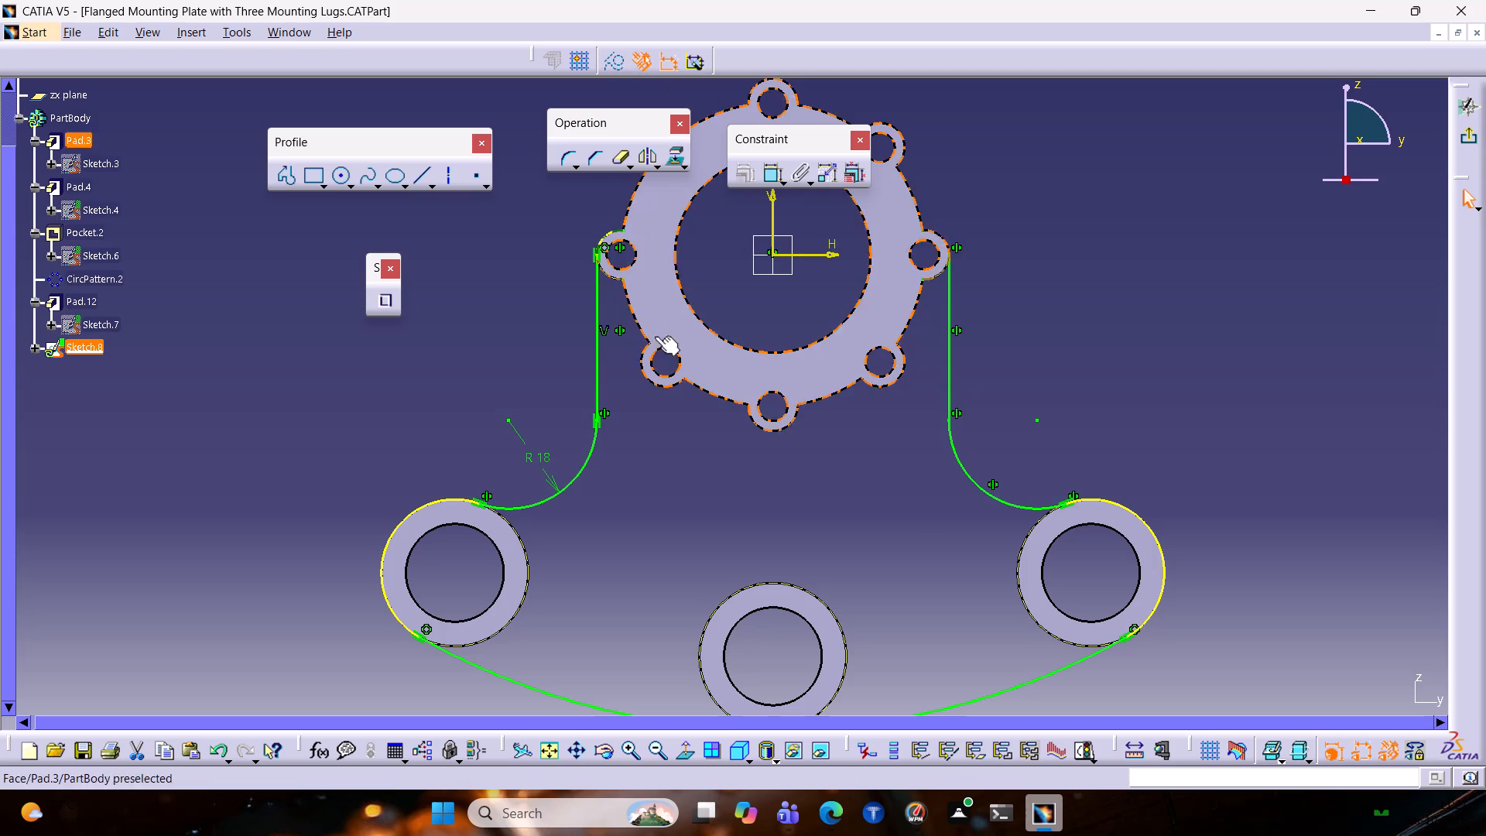
Delete the trimmed left and right ear arcs from the plate outline sketch.
click(649, 395)
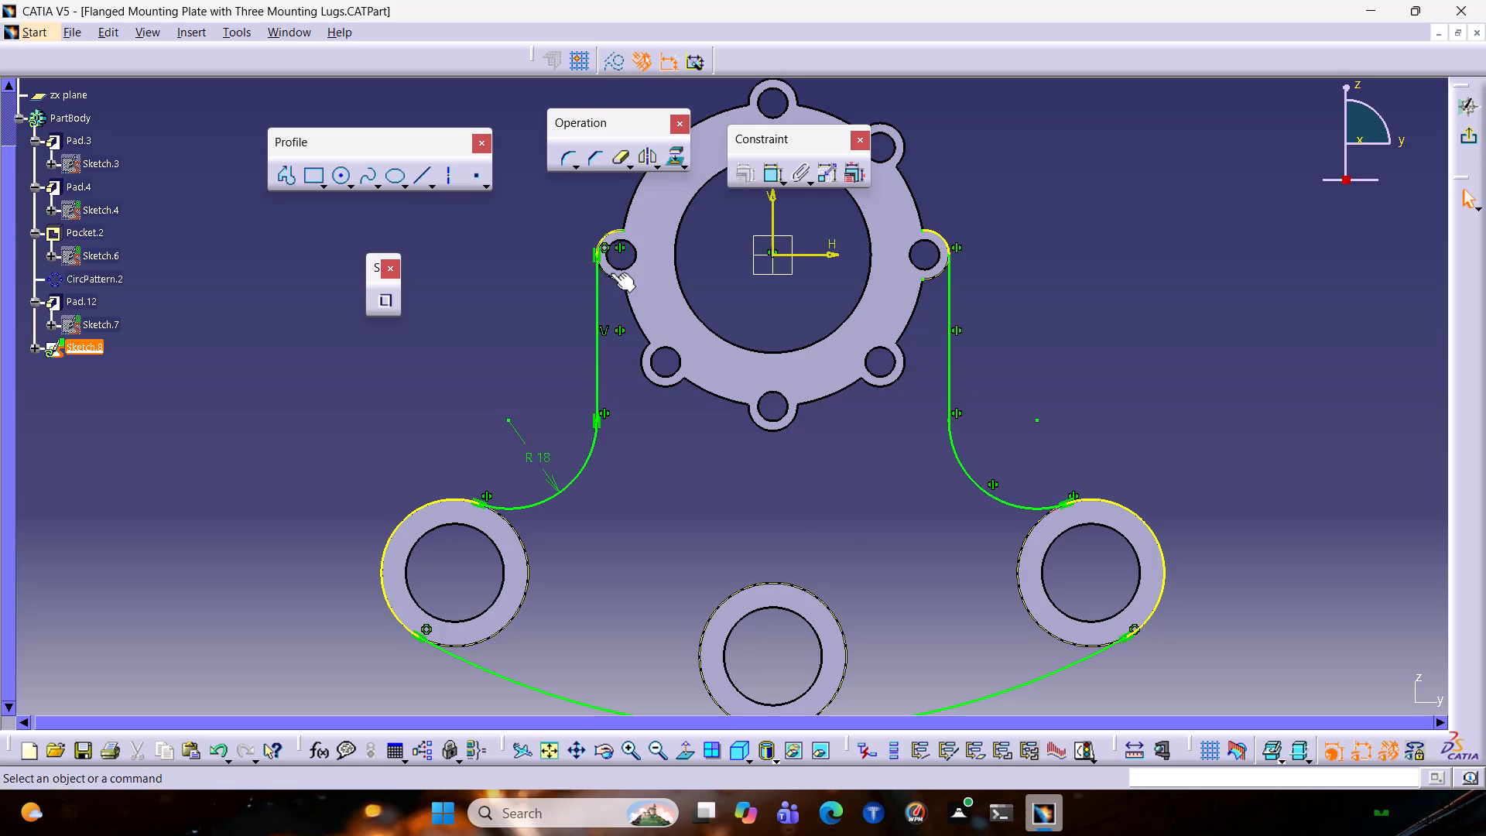
click(611, 272)
key(Delete)
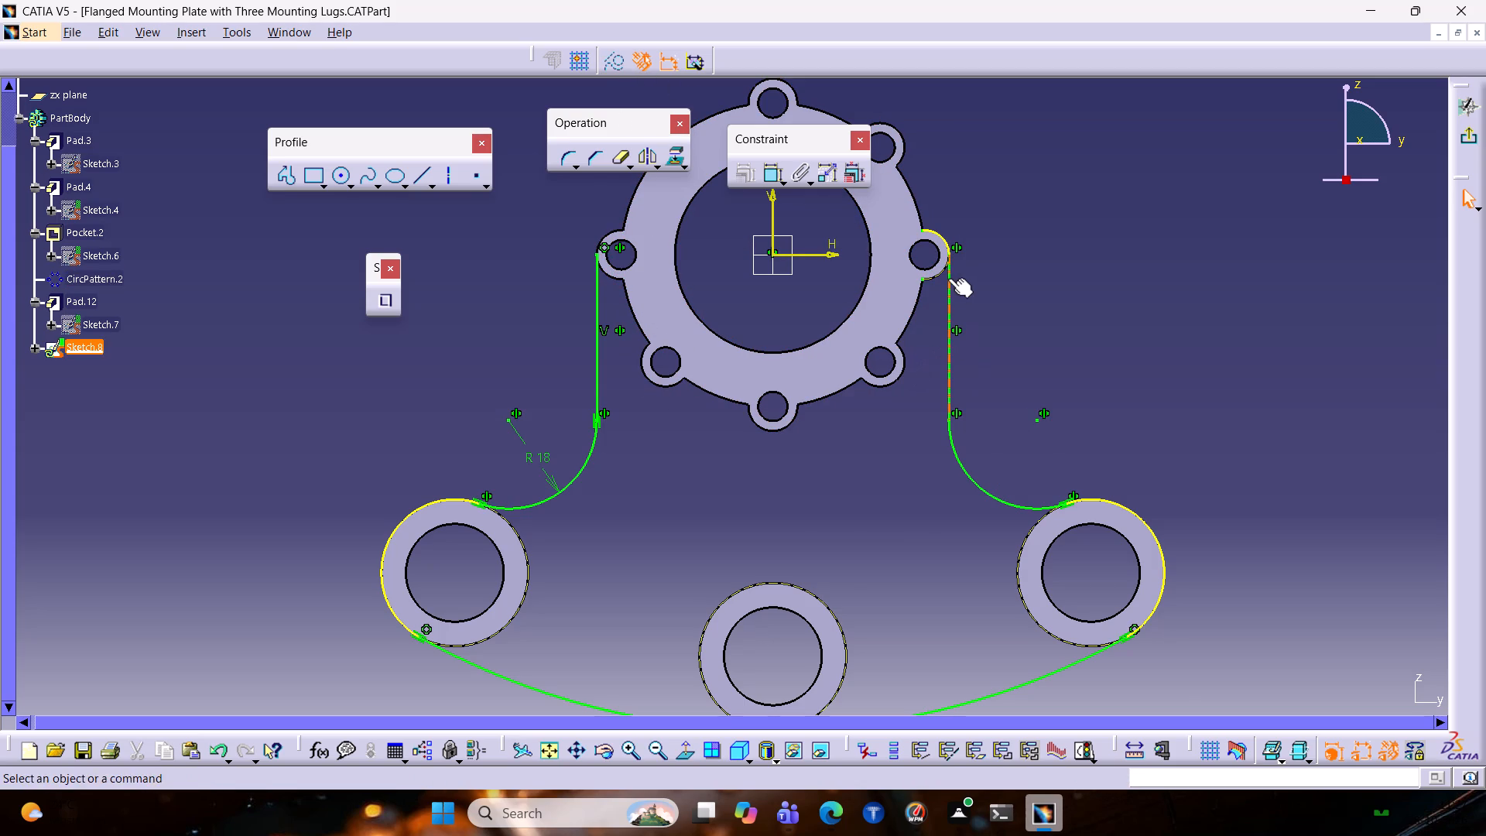
click(935, 277)
key(Delete)
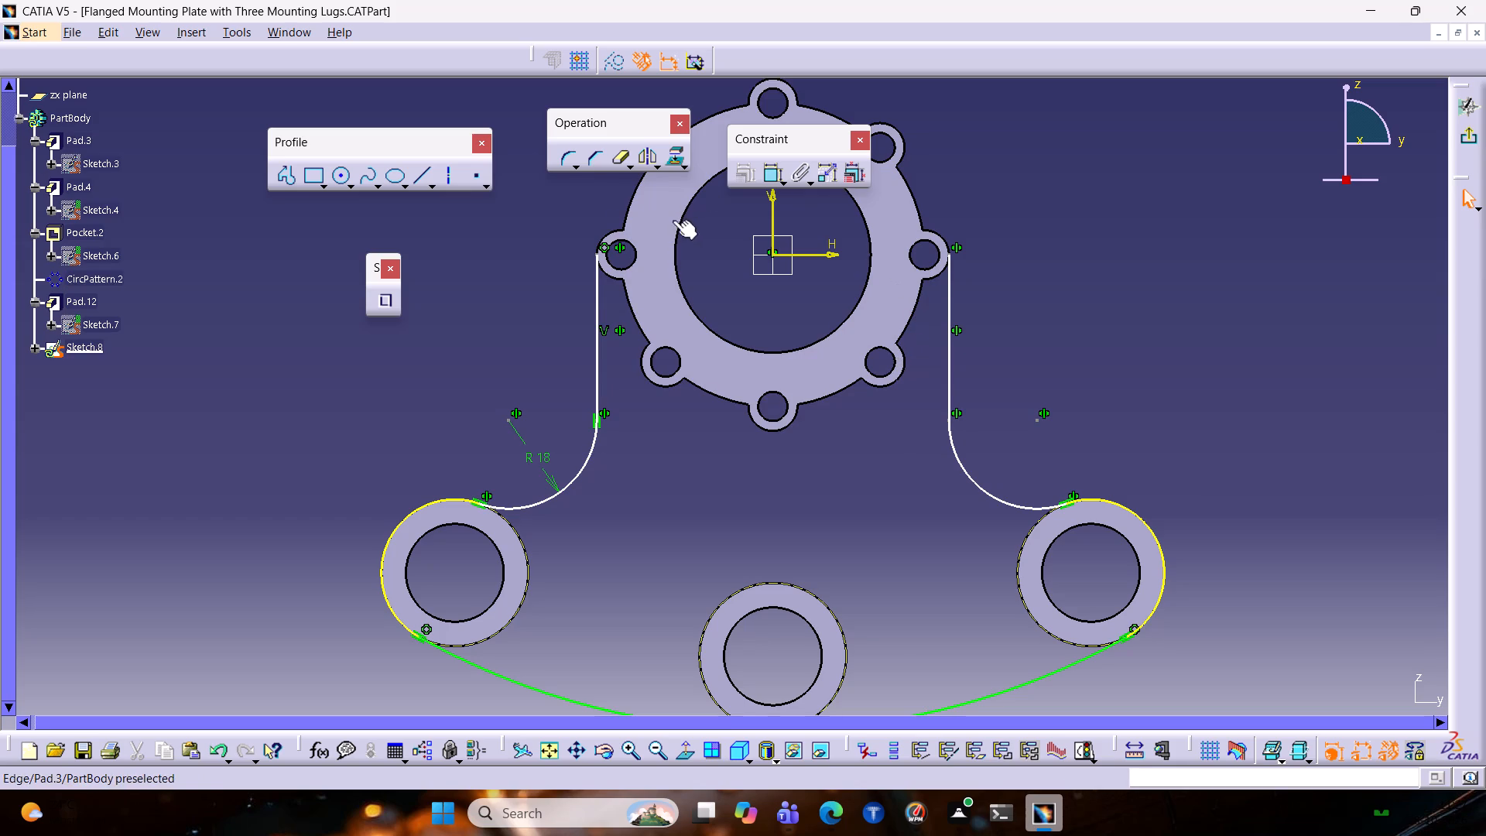
Project the outer edges of the ring's left and right ears onto the sketch plane.
click(616, 230)
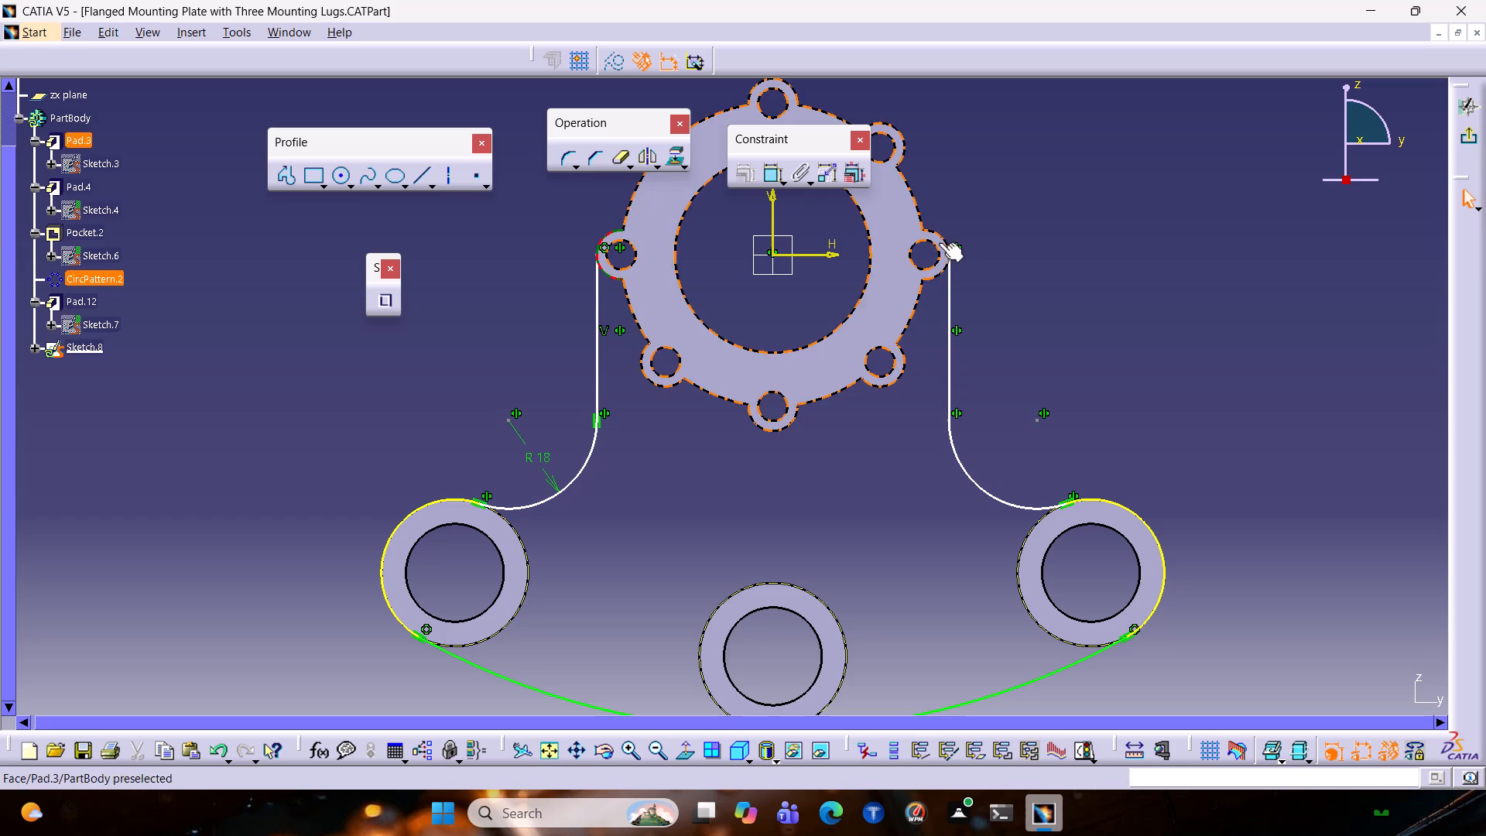
ctrl+click(941, 233)
click(615, 63)
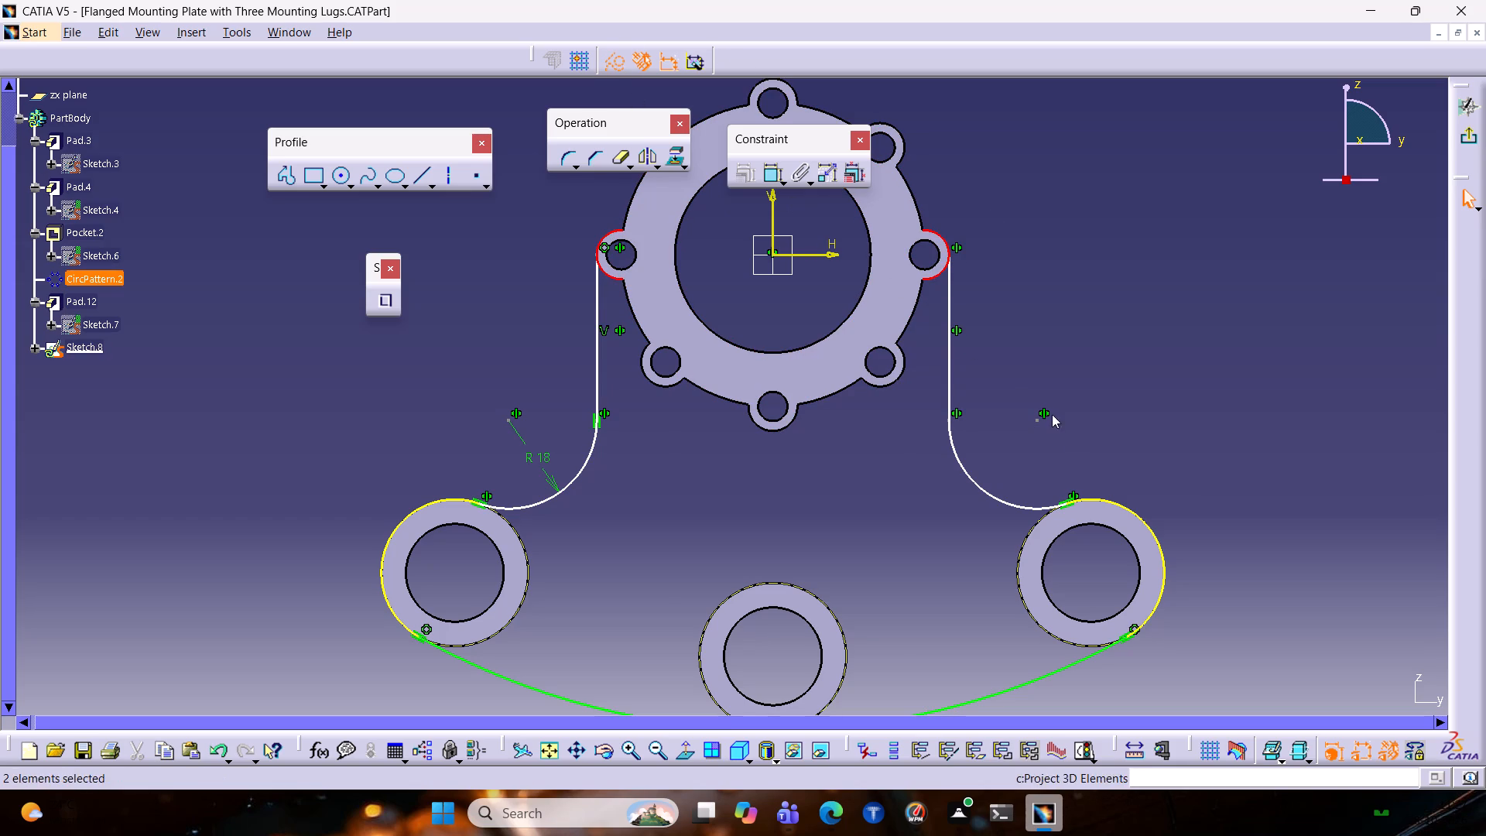
click(678, 163)
click(681, 157)
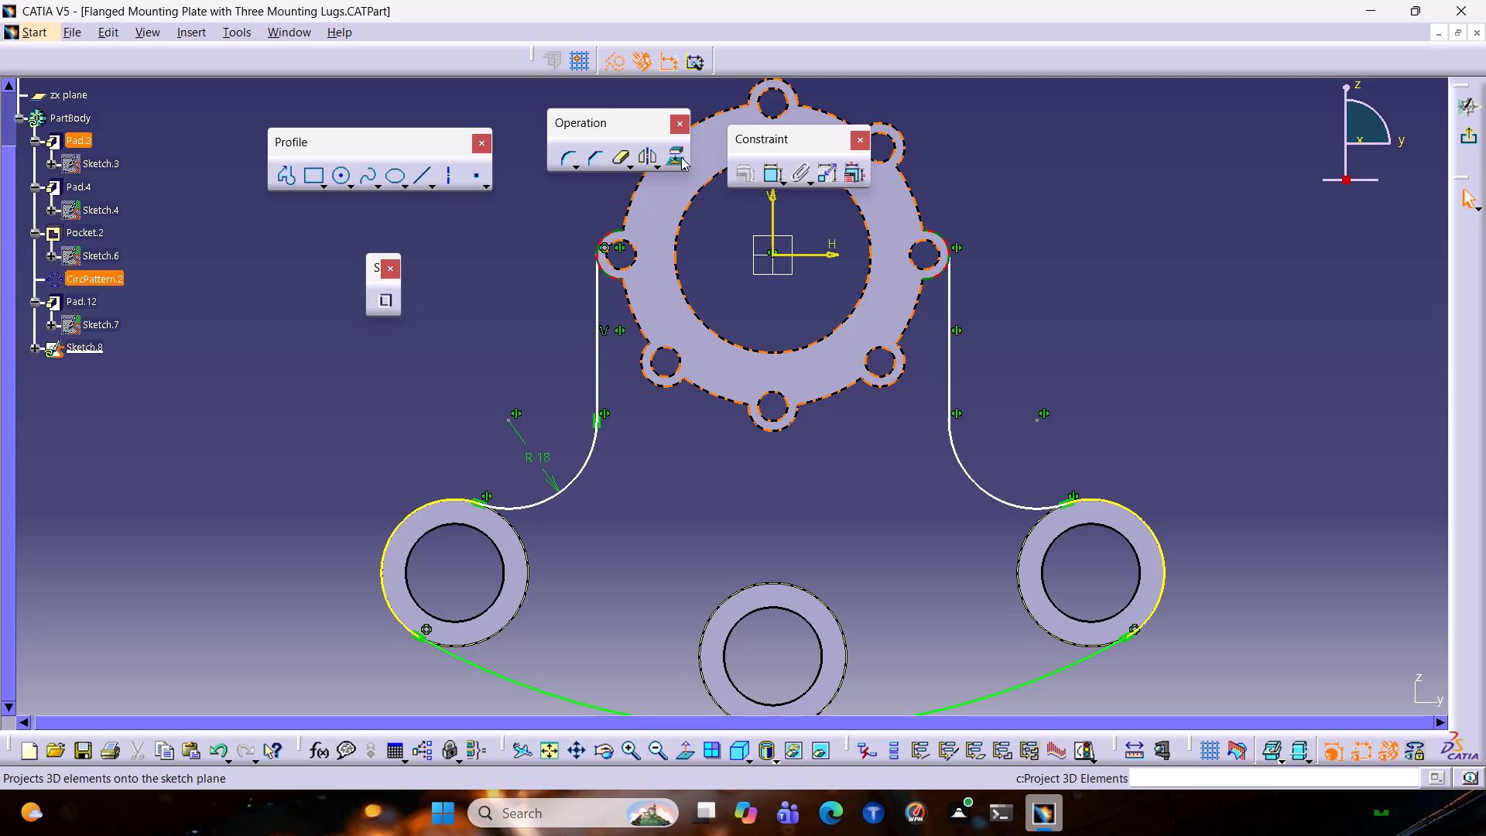
double_click(676, 152)
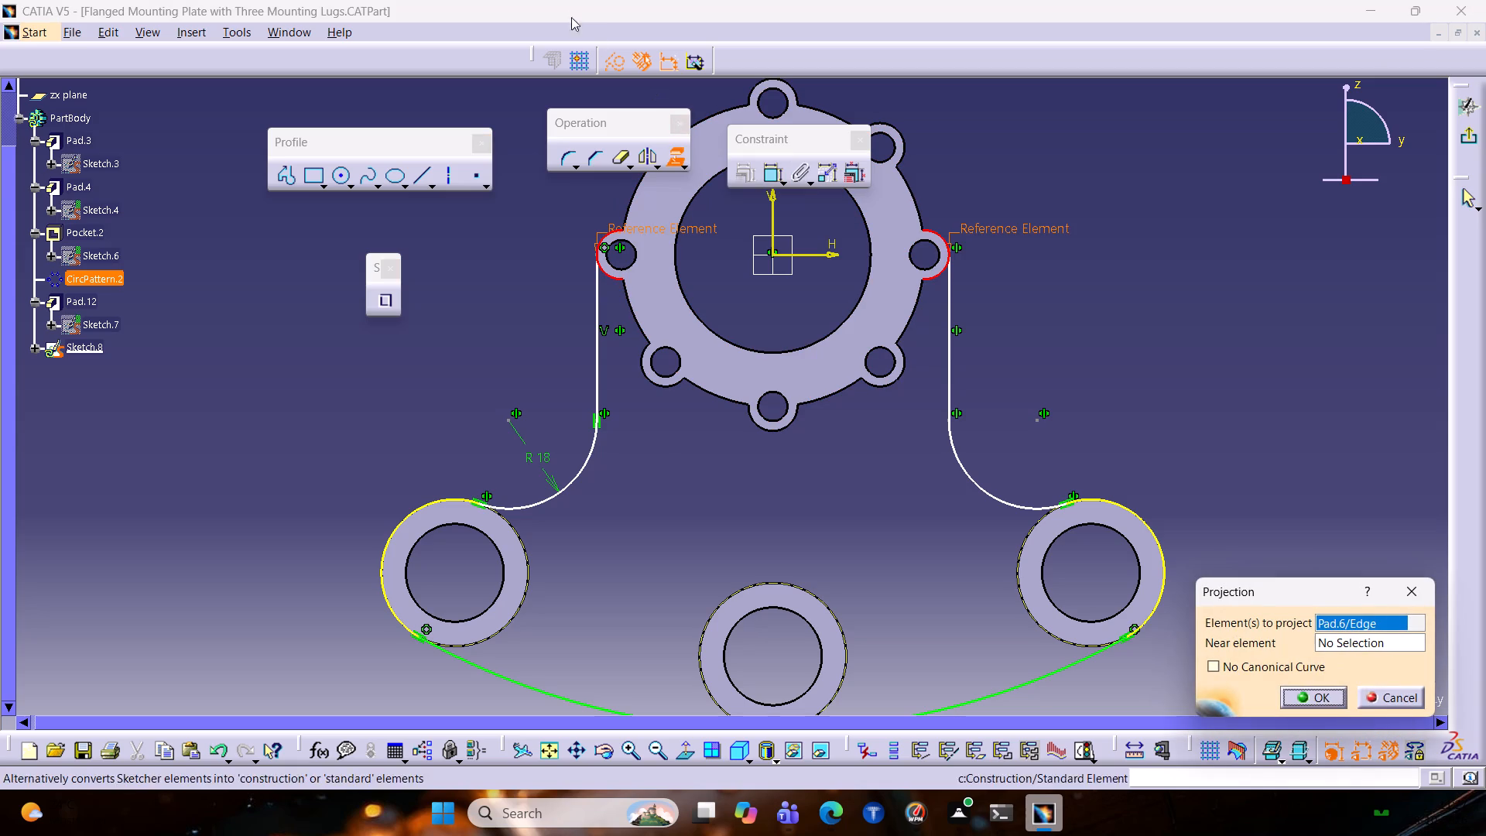
click(1327, 704)
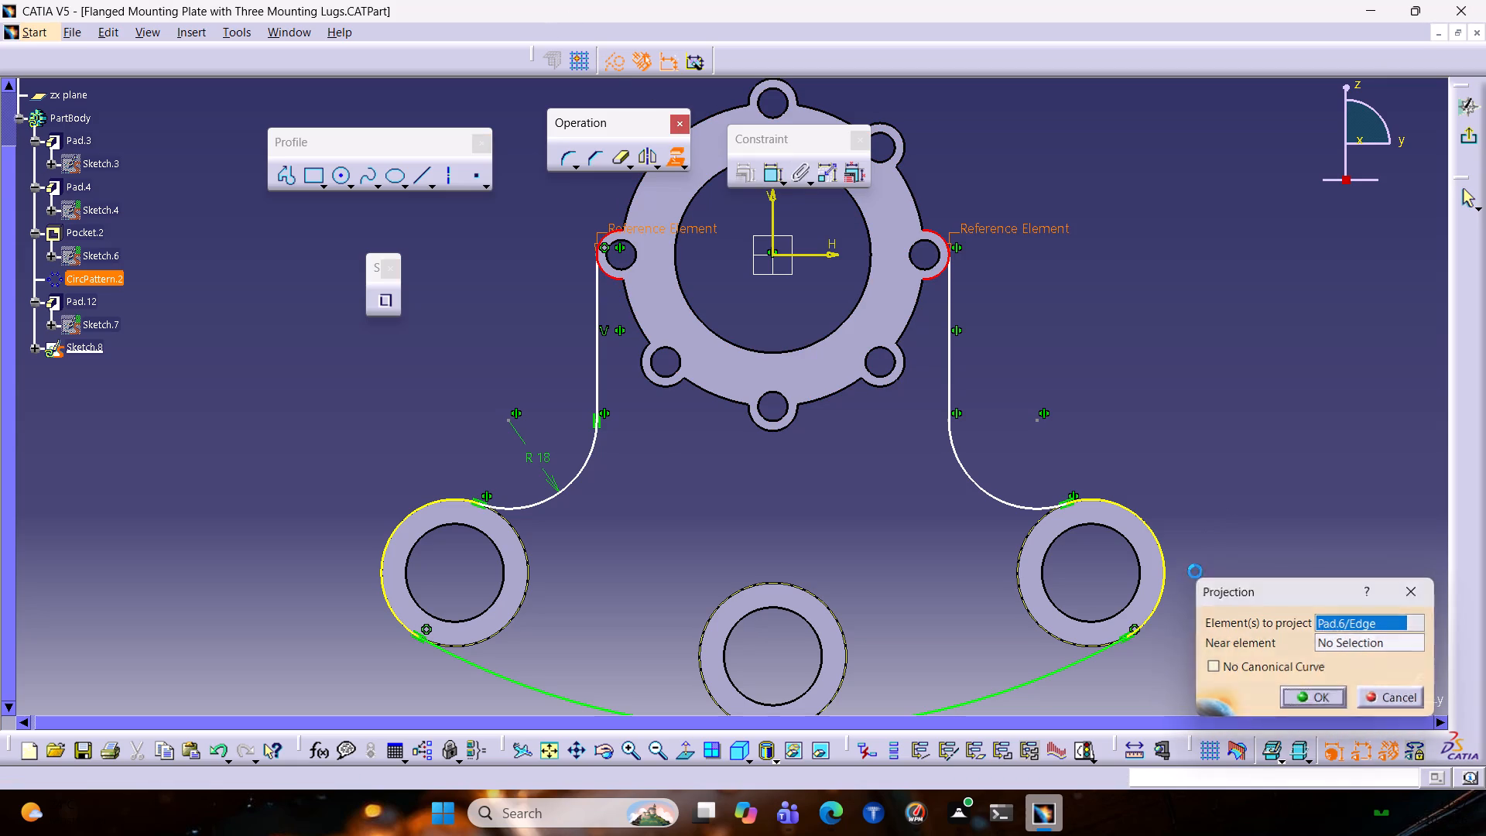
double_click(620, 152)
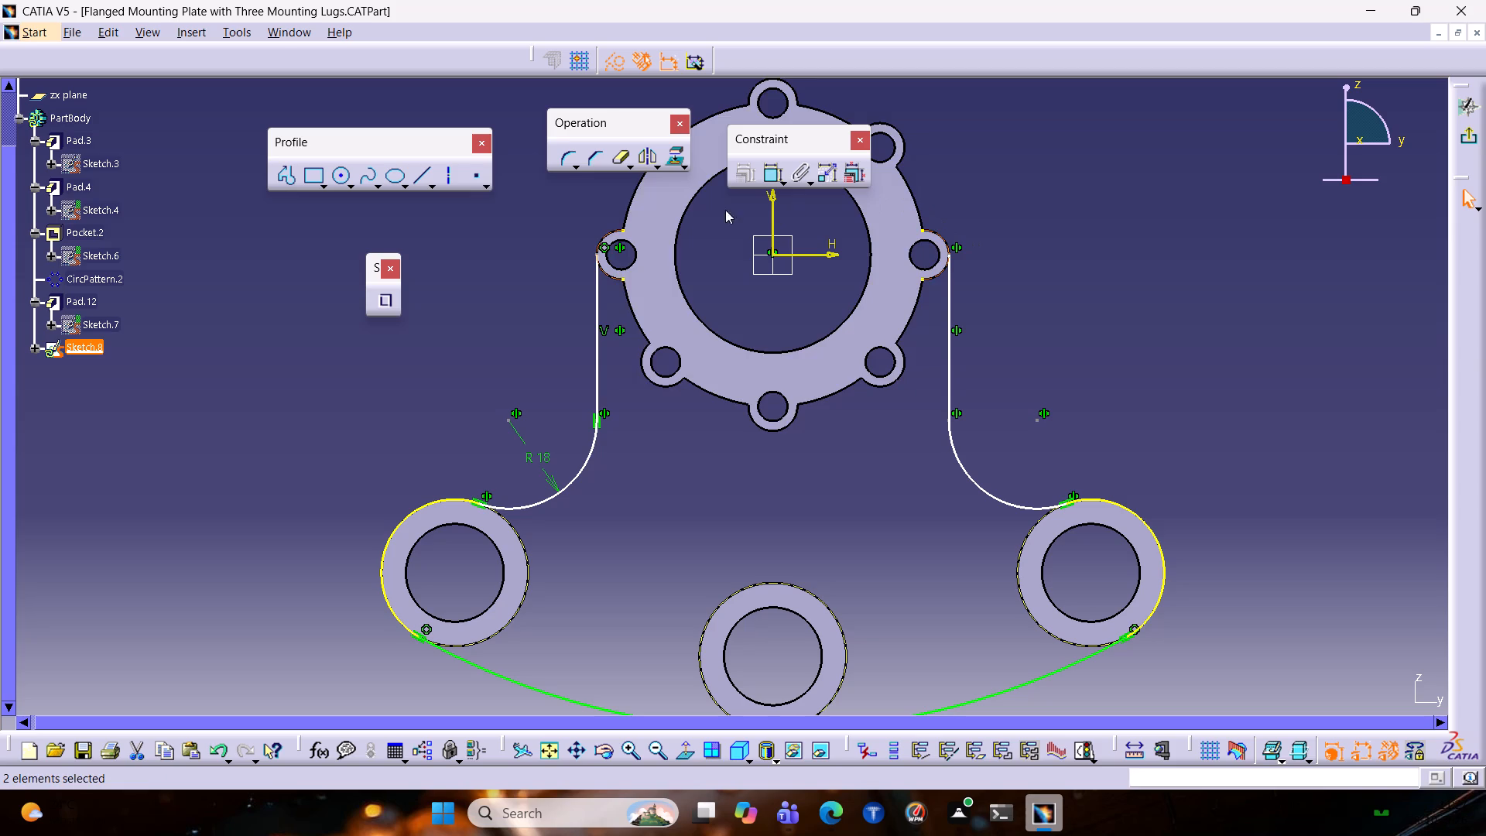
Convert the newly projected left and right ear arcs to standard geometry.
click(612, 237)
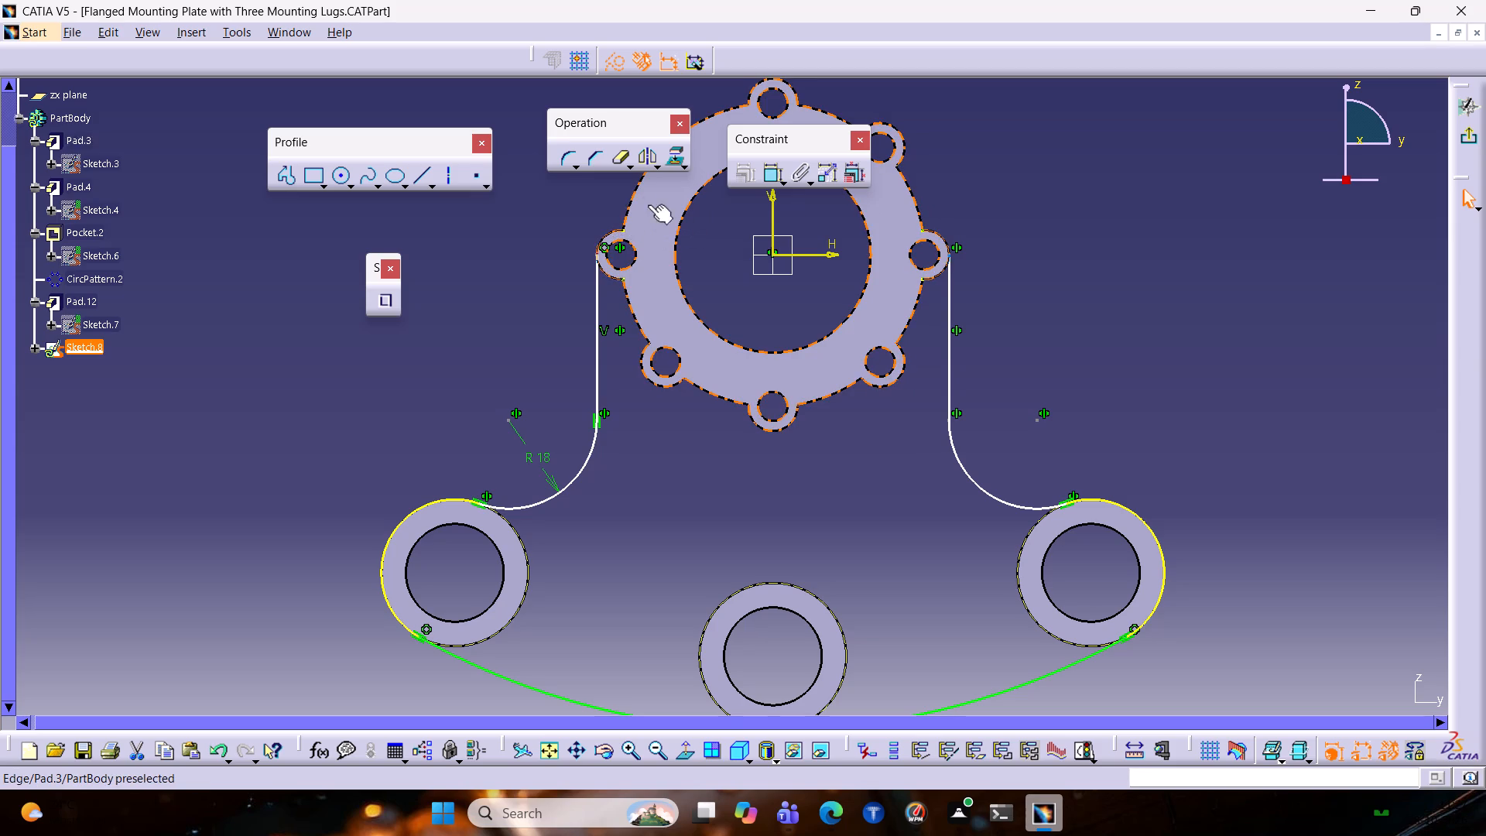
key(Escape)
key(Escape)
click(615, 234)
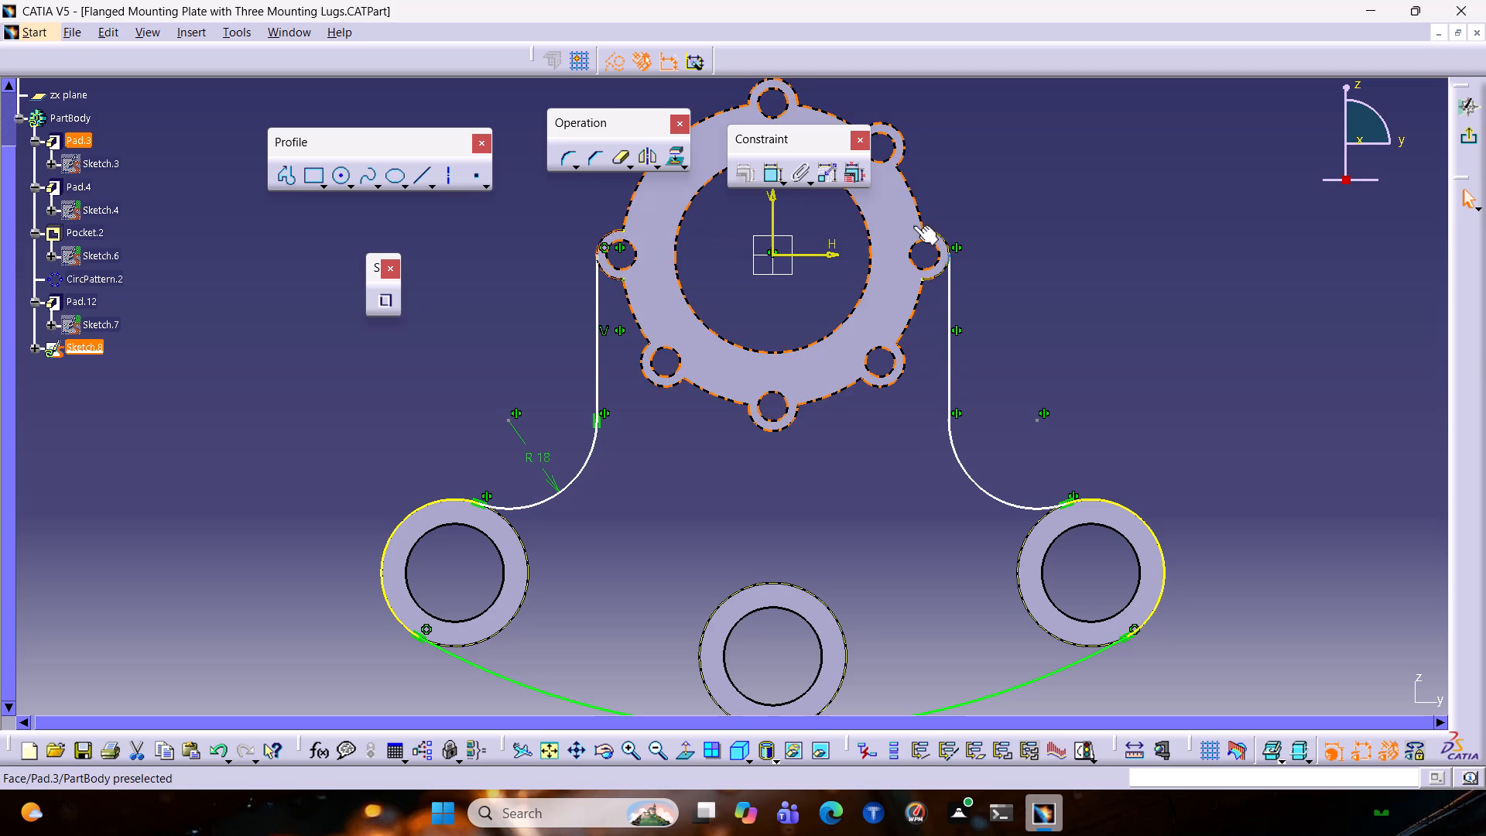
ctrl+click(942, 235)
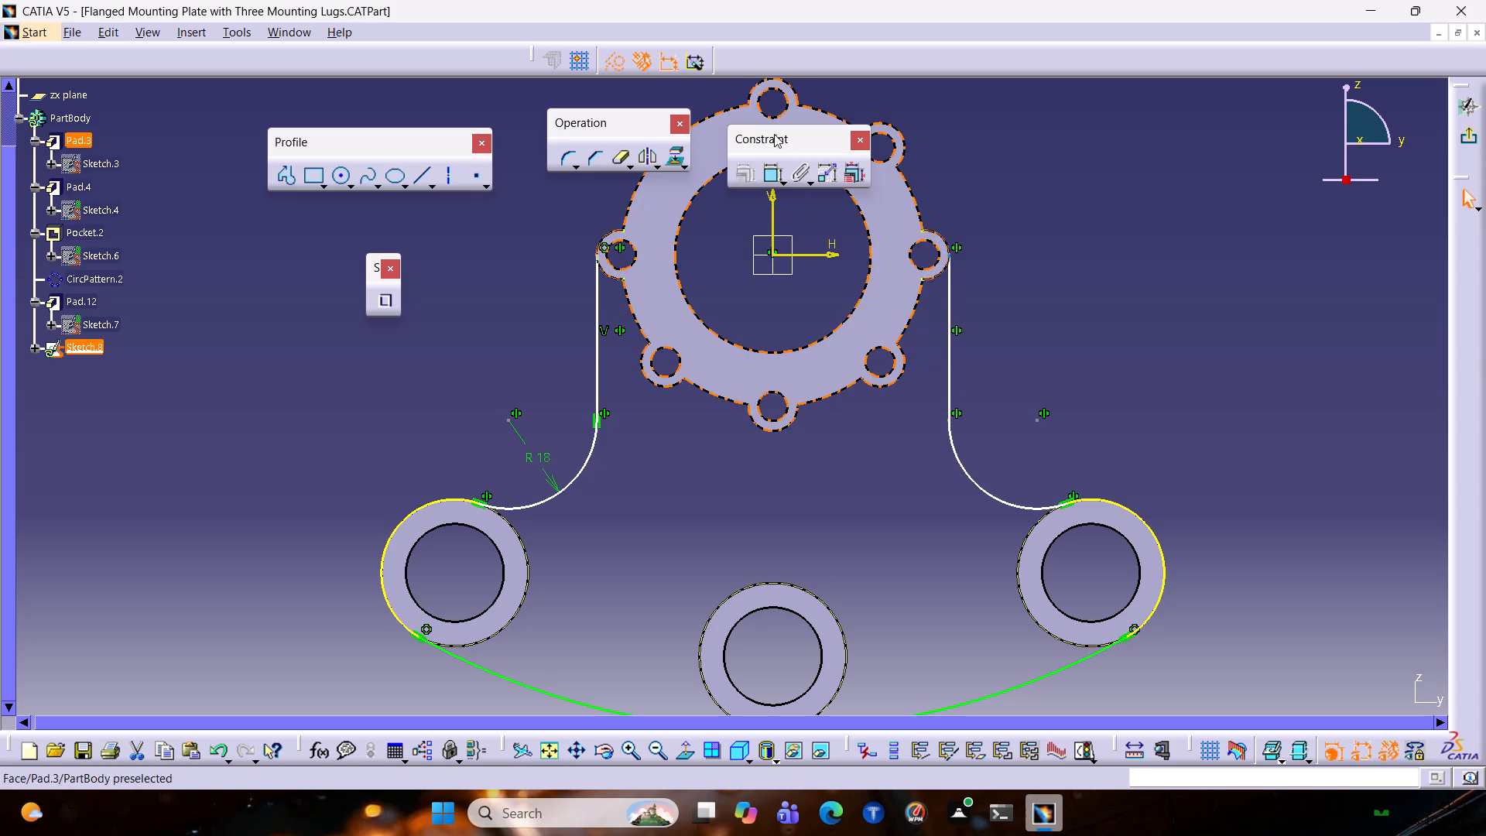
click(610, 55)
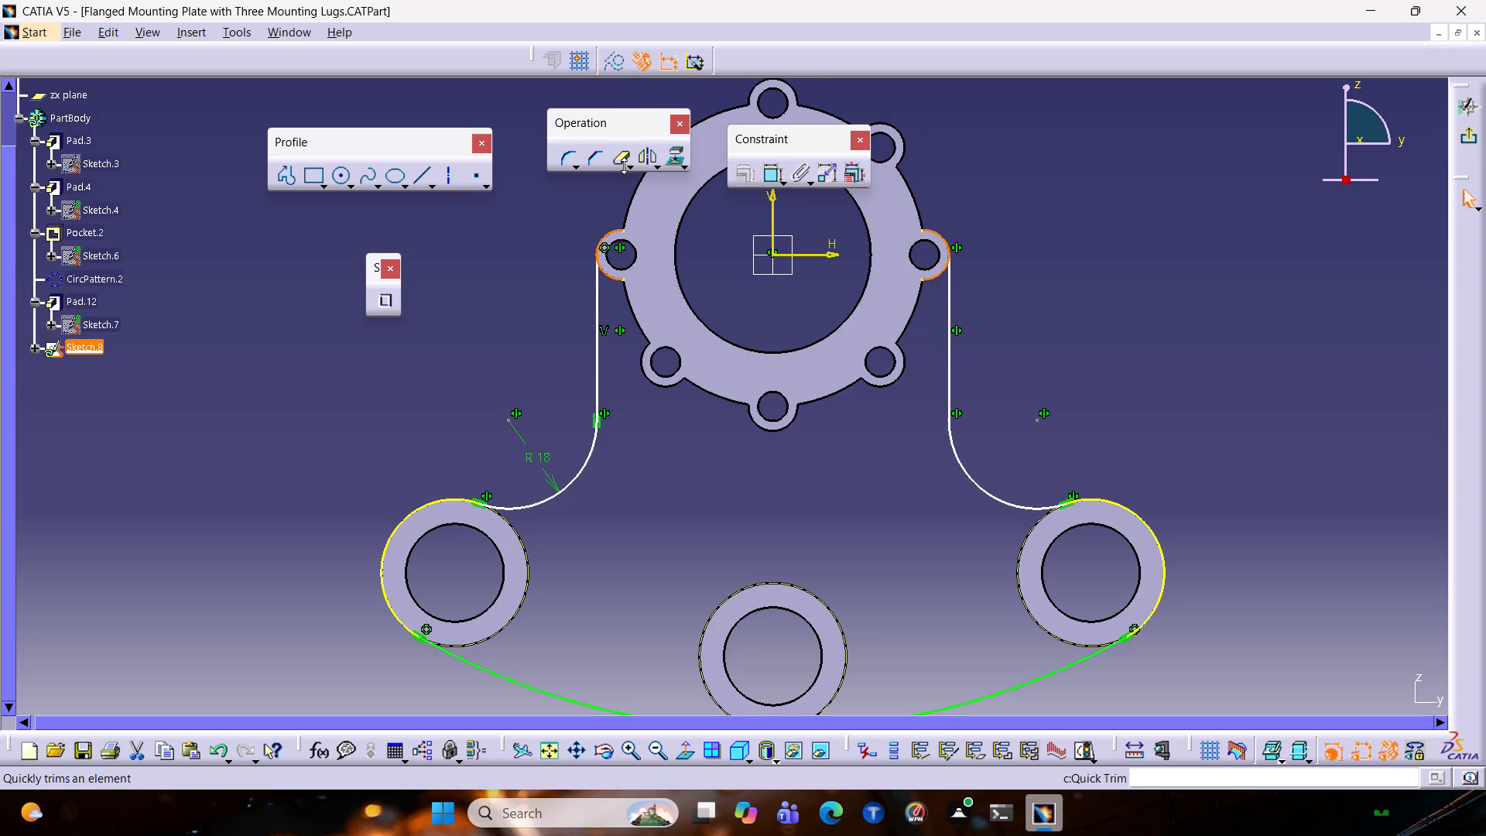
Quick-trim both ear arcs below the upper ends of the vertical lines and exit the sketch.
double_click(622, 163)
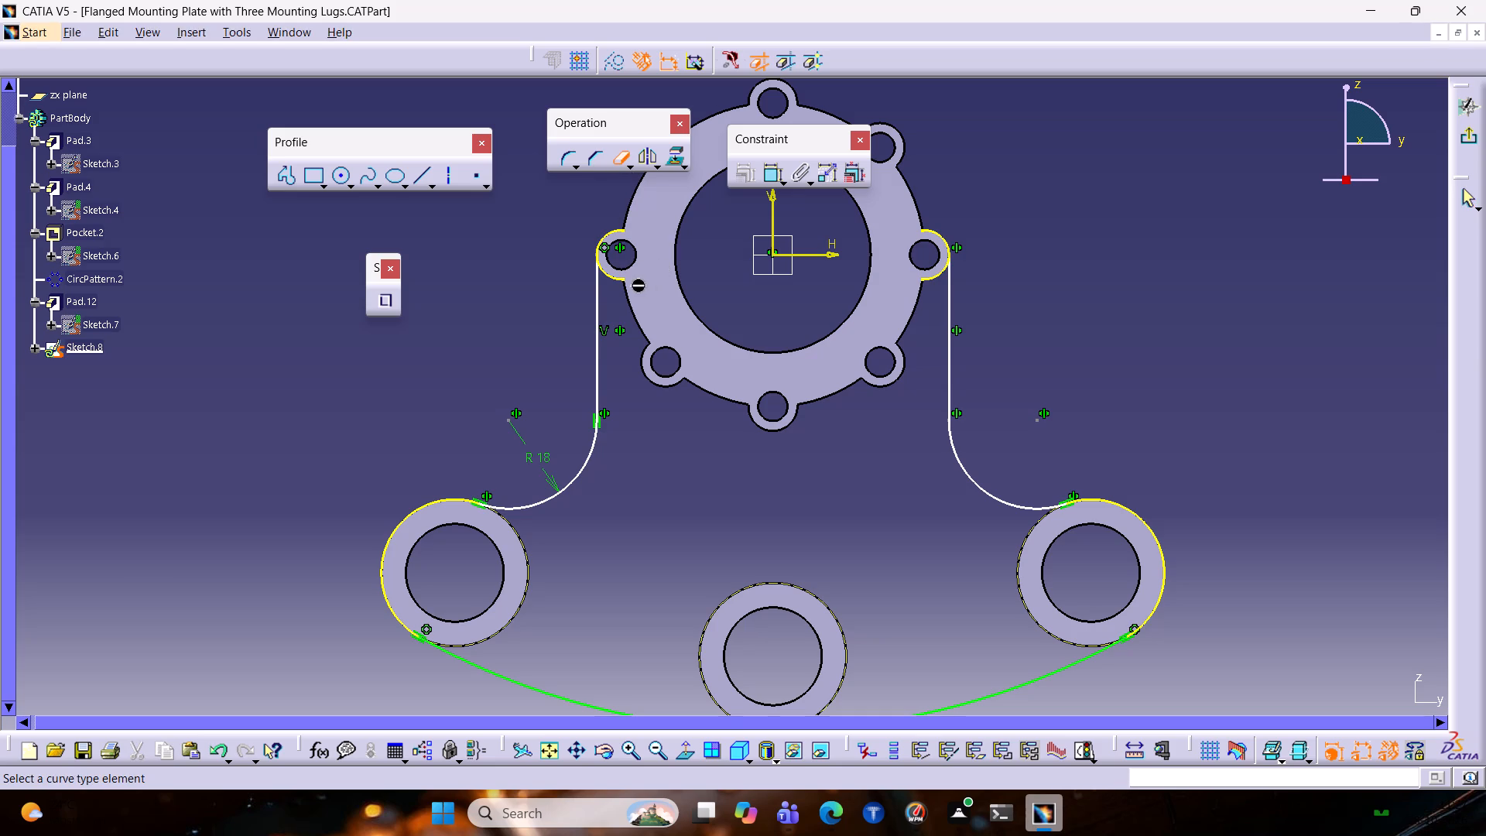
click(617, 279)
click(933, 279)
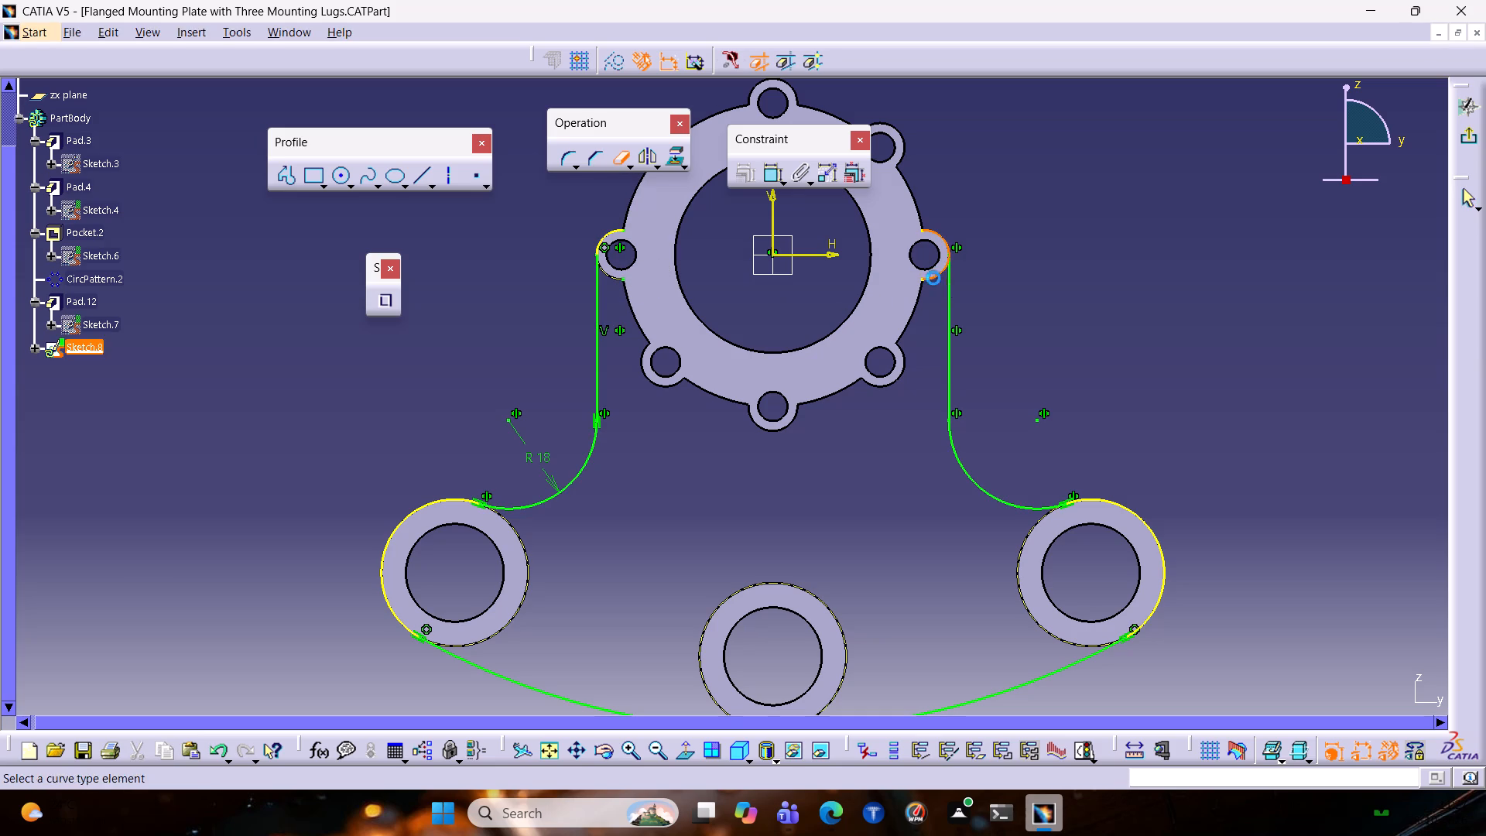
key(Escape)
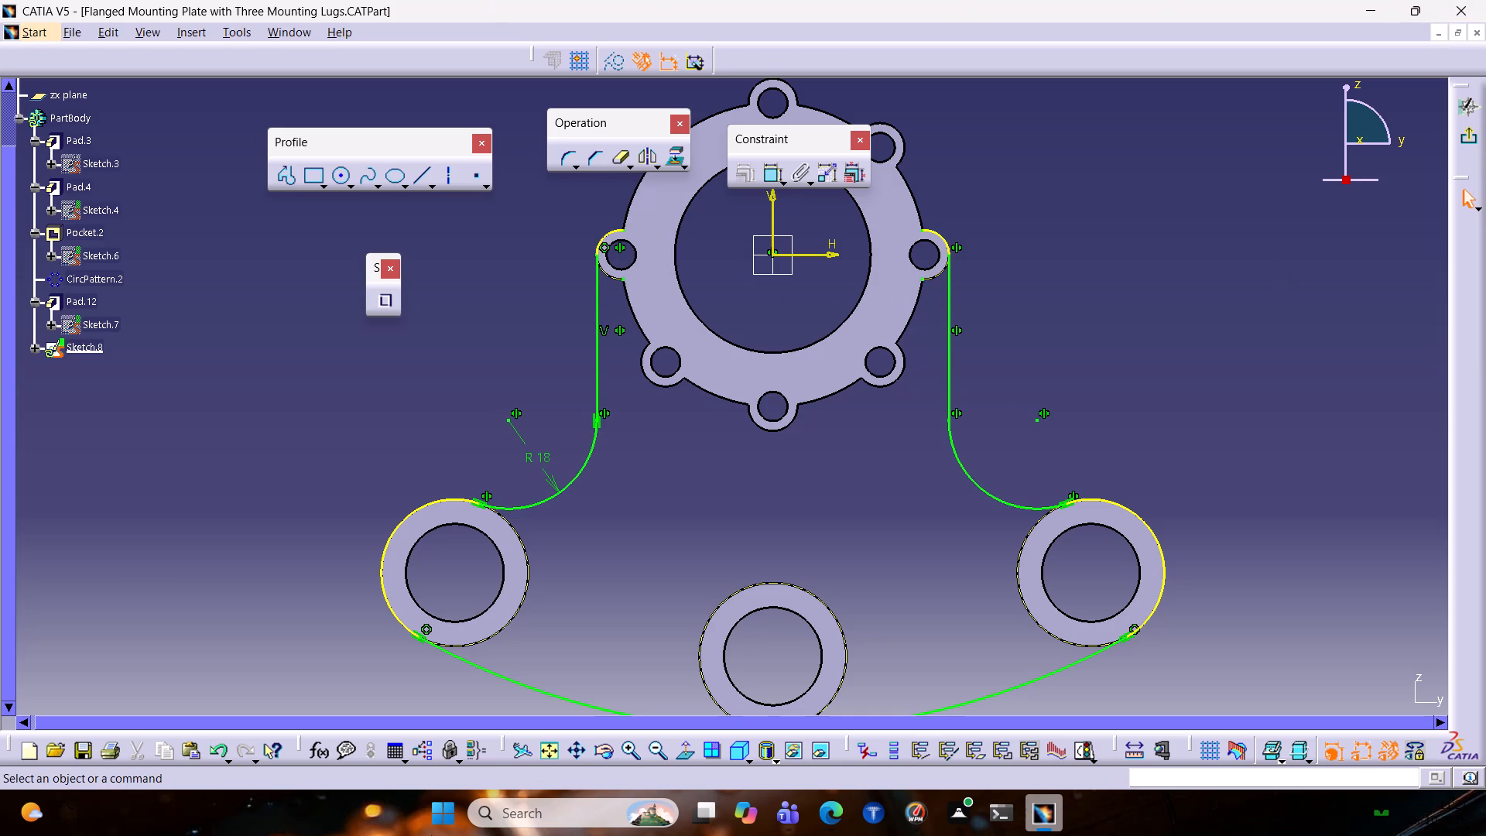
click(1471, 139)
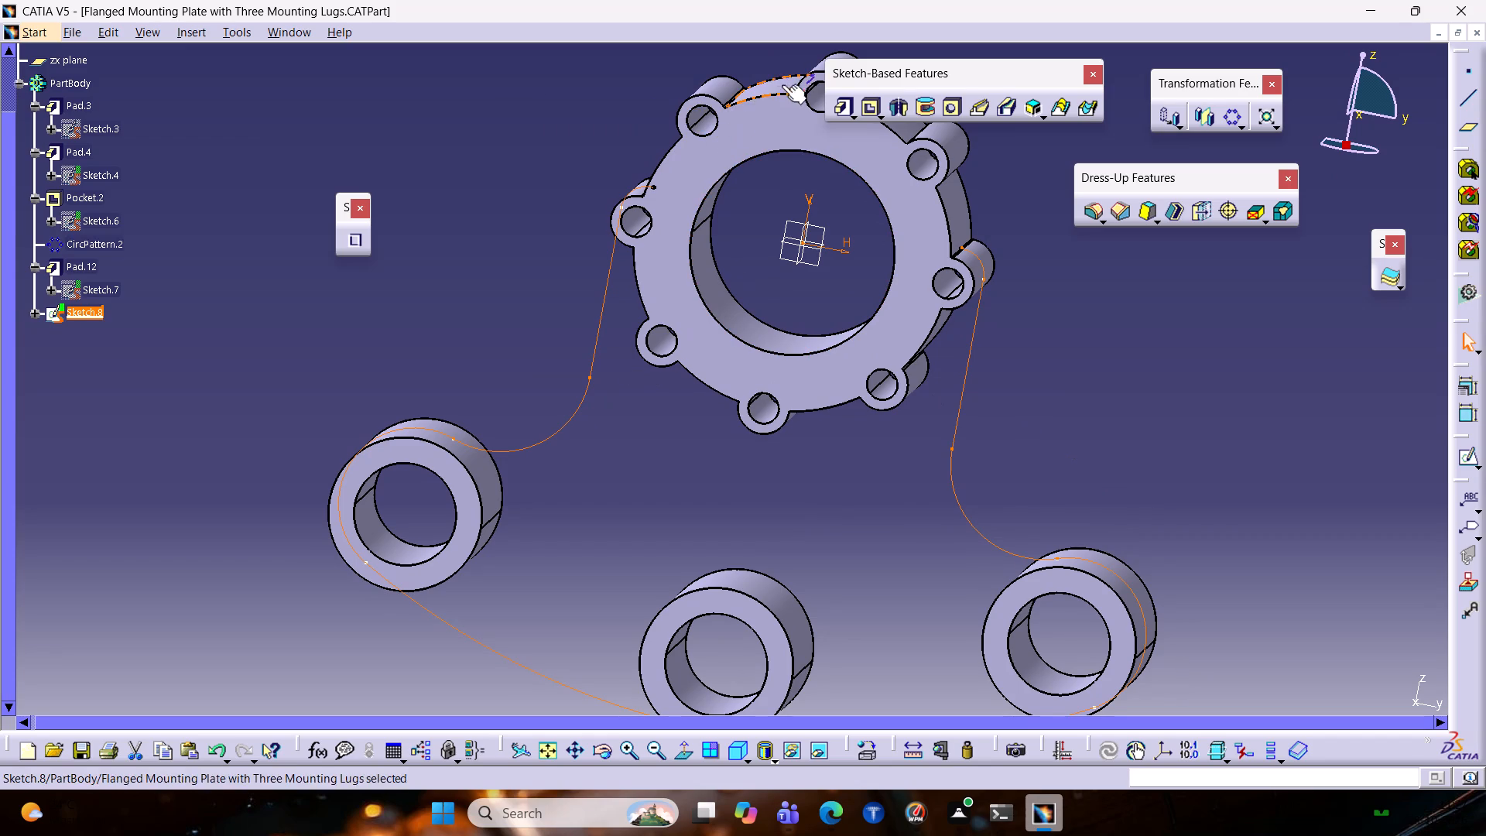
Try to pad the plate outline sketch with a length of 12 mm and preview it.
click(838, 112)
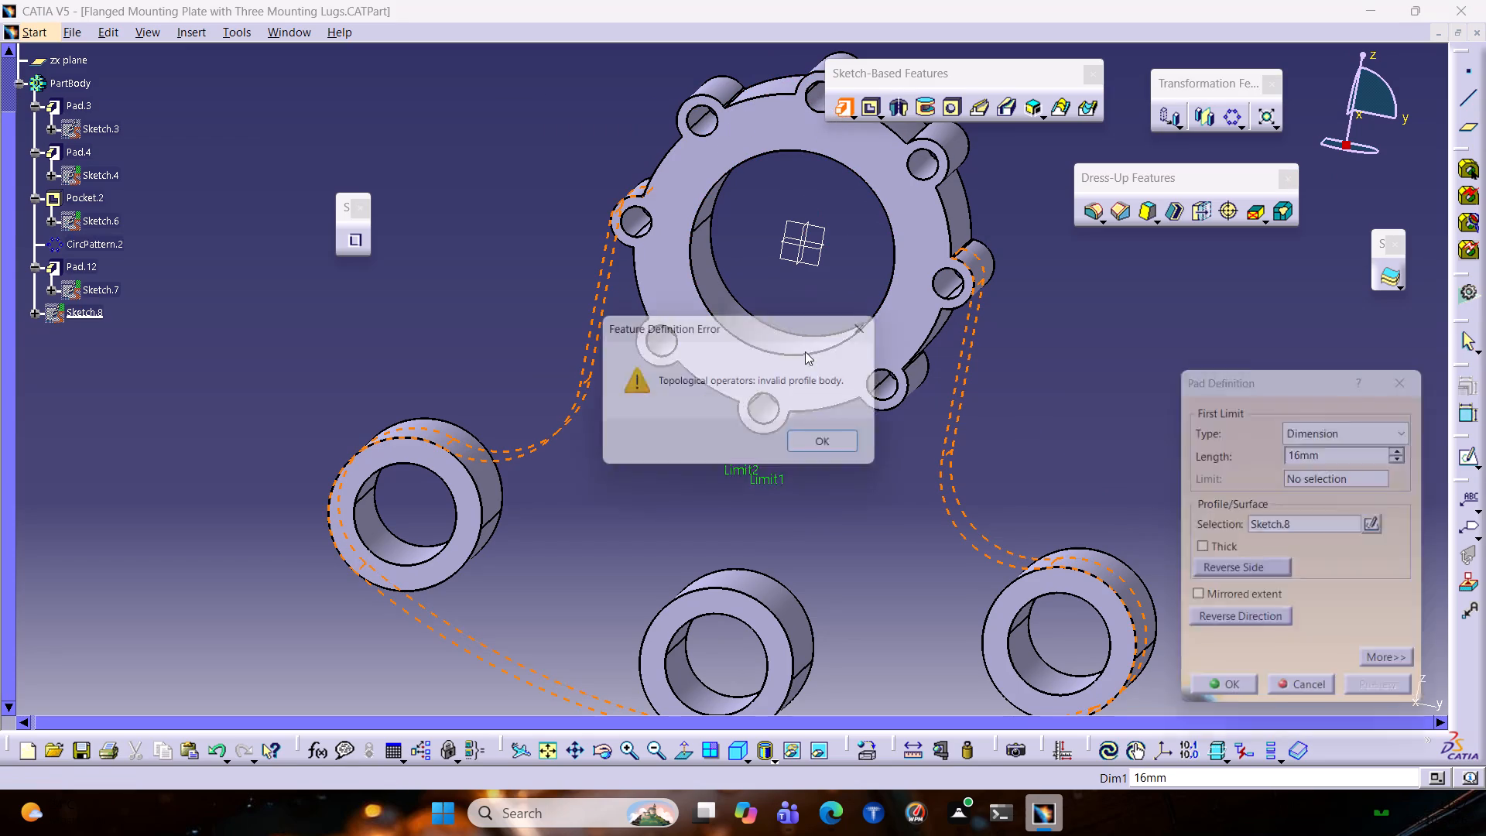
click(869, 332)
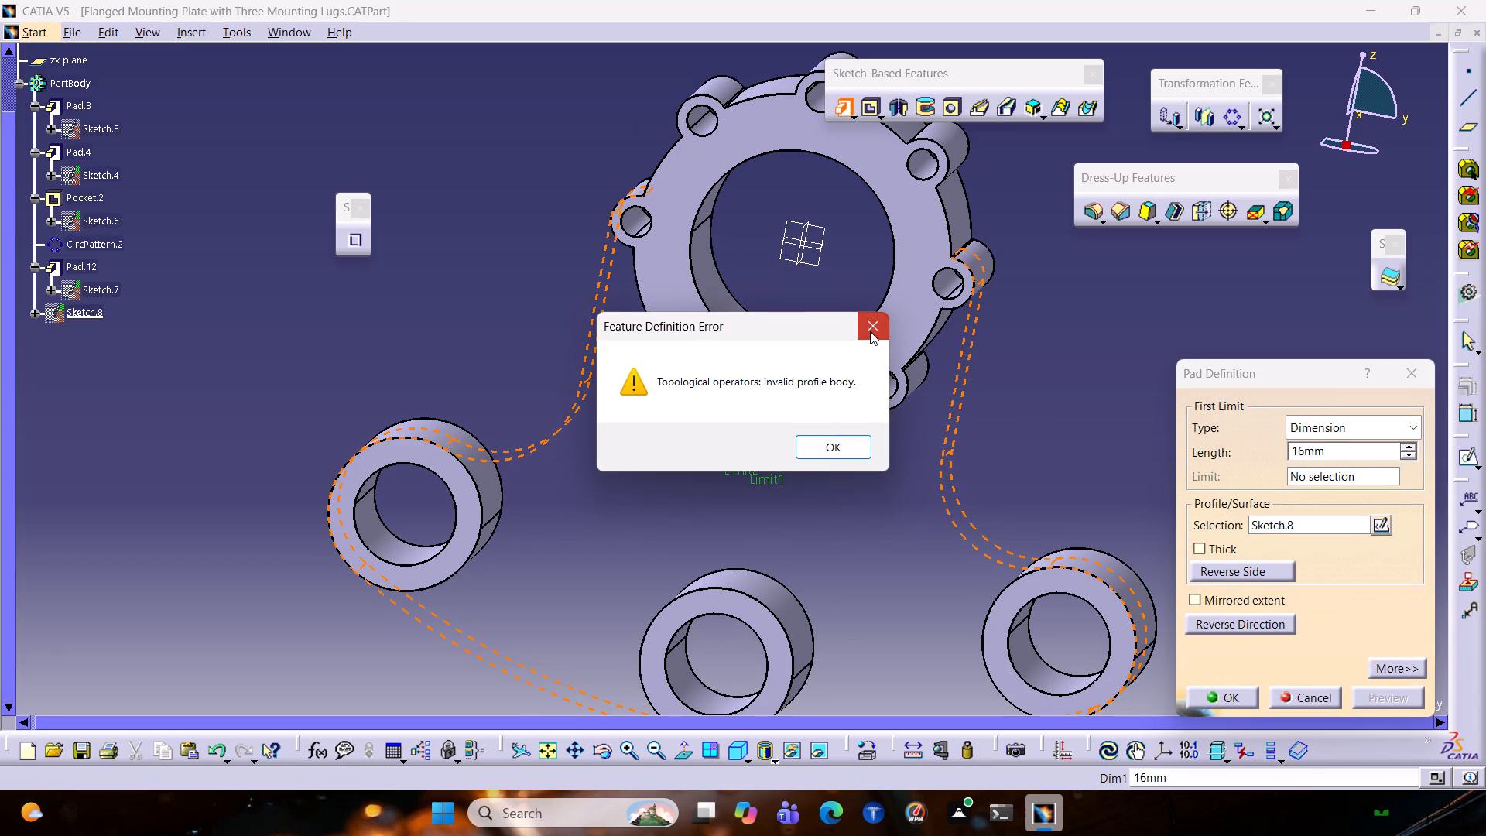
text(12)
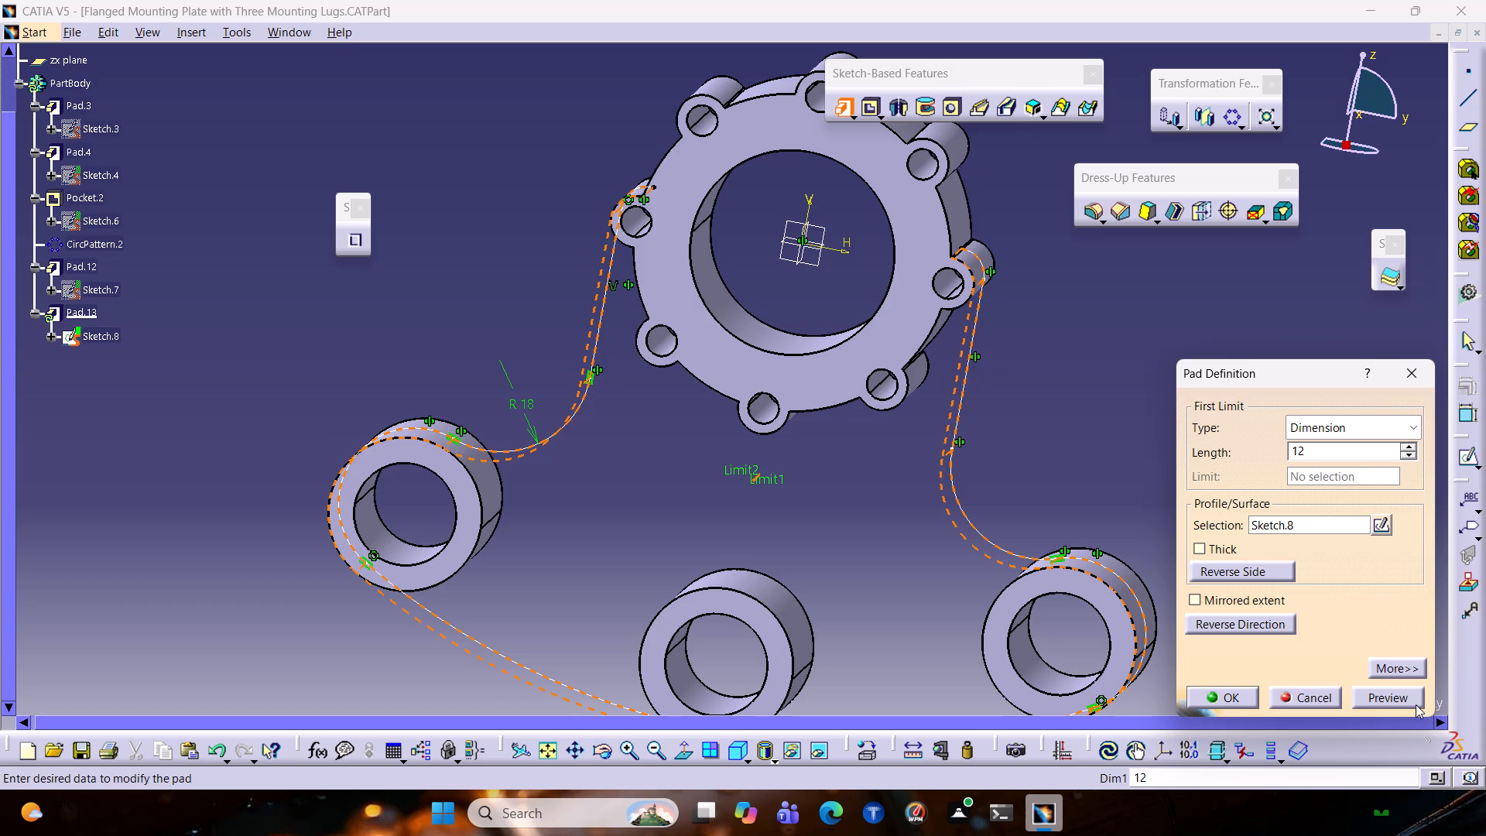
click(1408, 700)
click(861, 336)
click(924, 557)
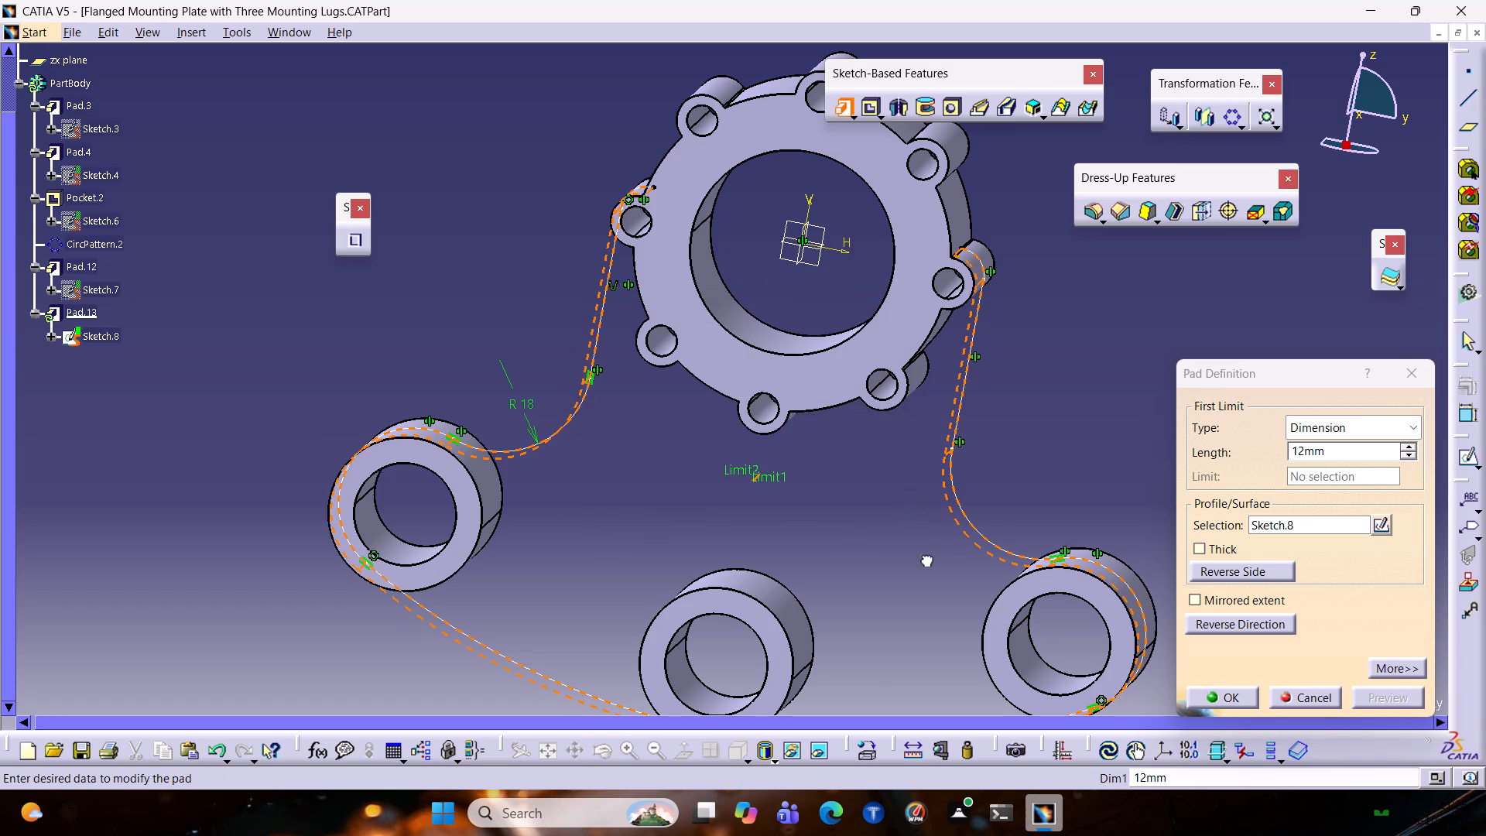
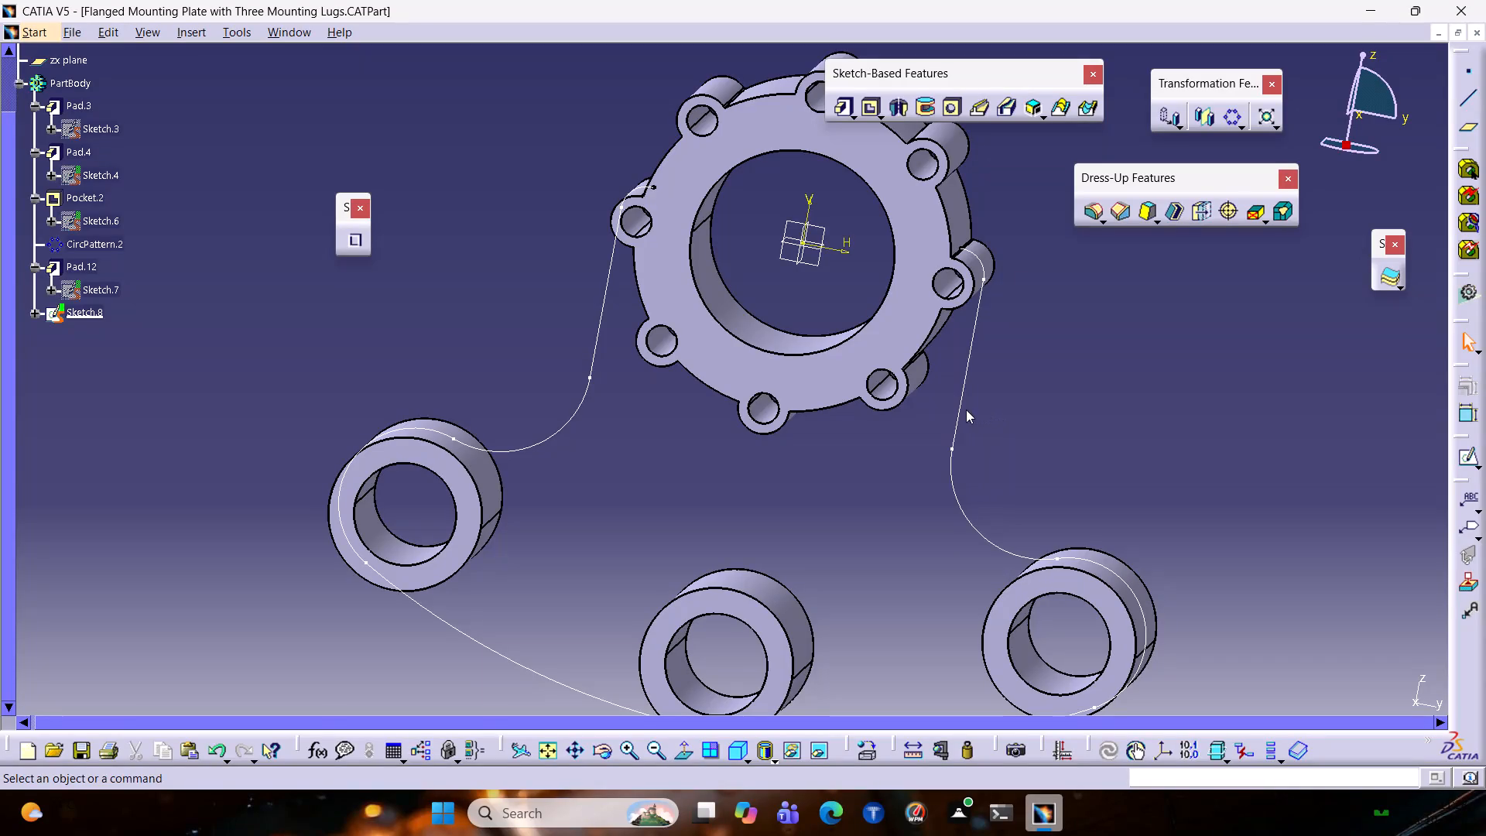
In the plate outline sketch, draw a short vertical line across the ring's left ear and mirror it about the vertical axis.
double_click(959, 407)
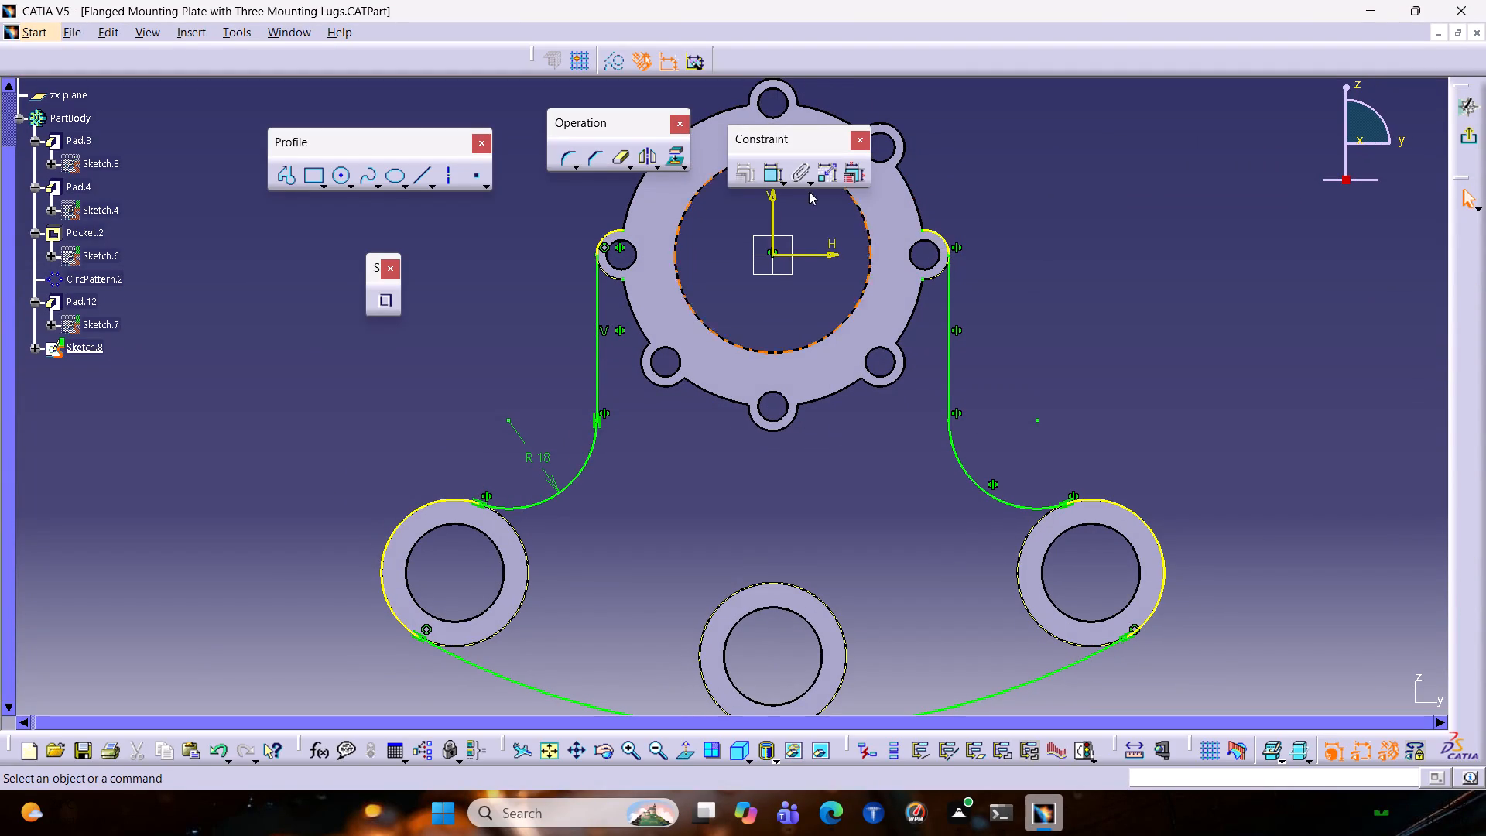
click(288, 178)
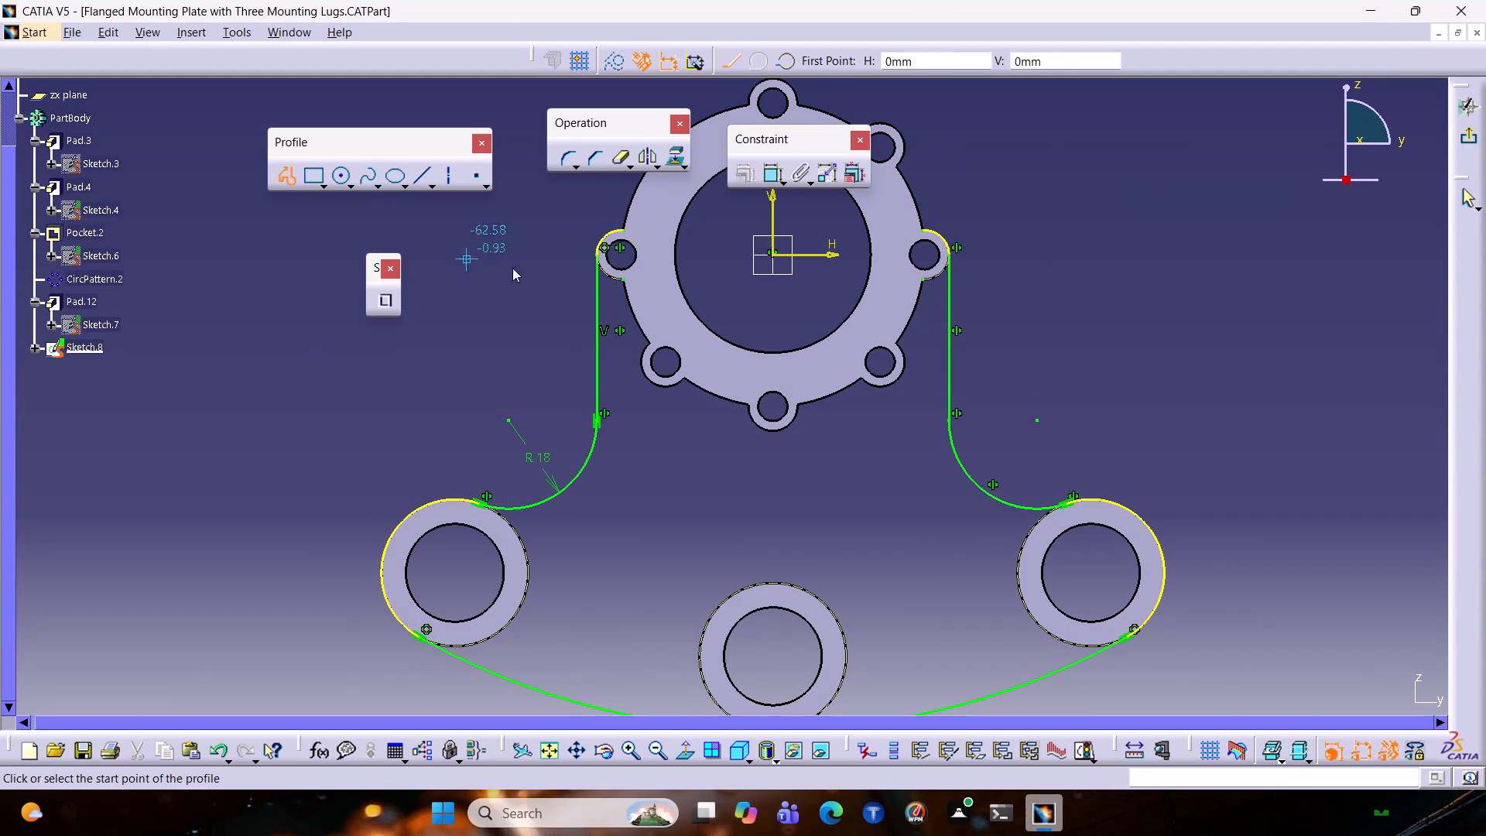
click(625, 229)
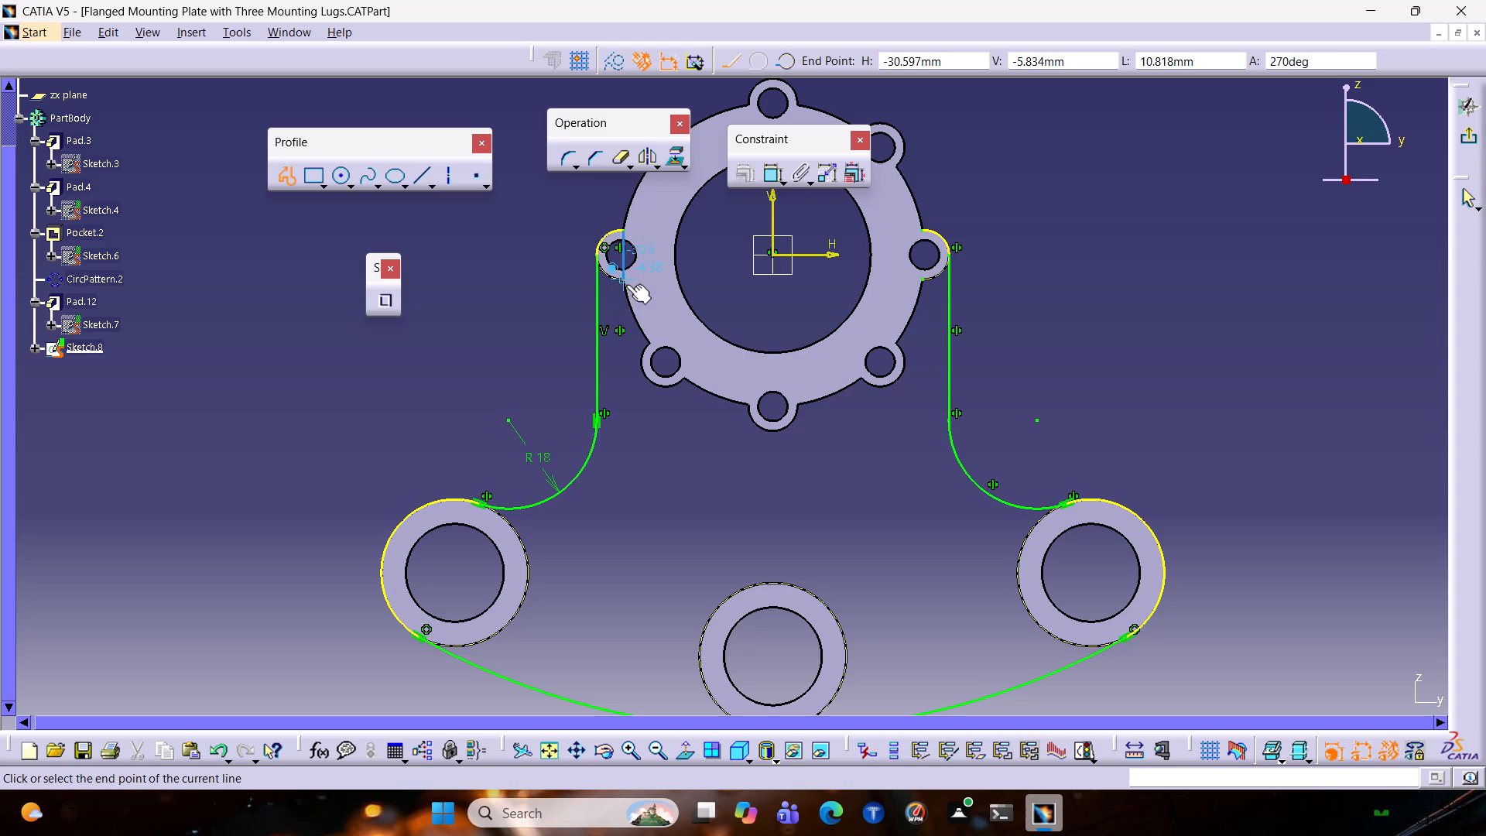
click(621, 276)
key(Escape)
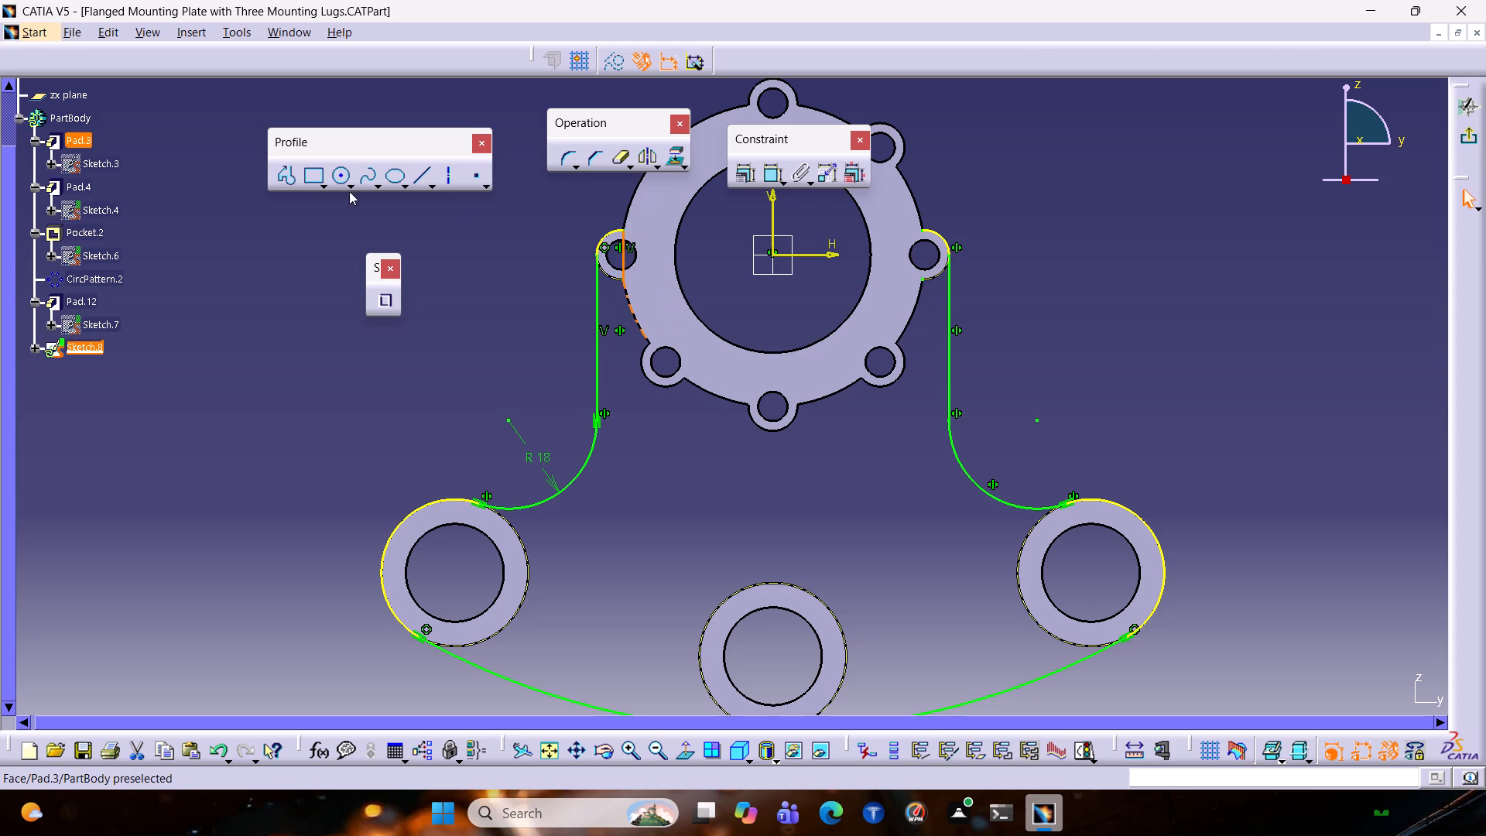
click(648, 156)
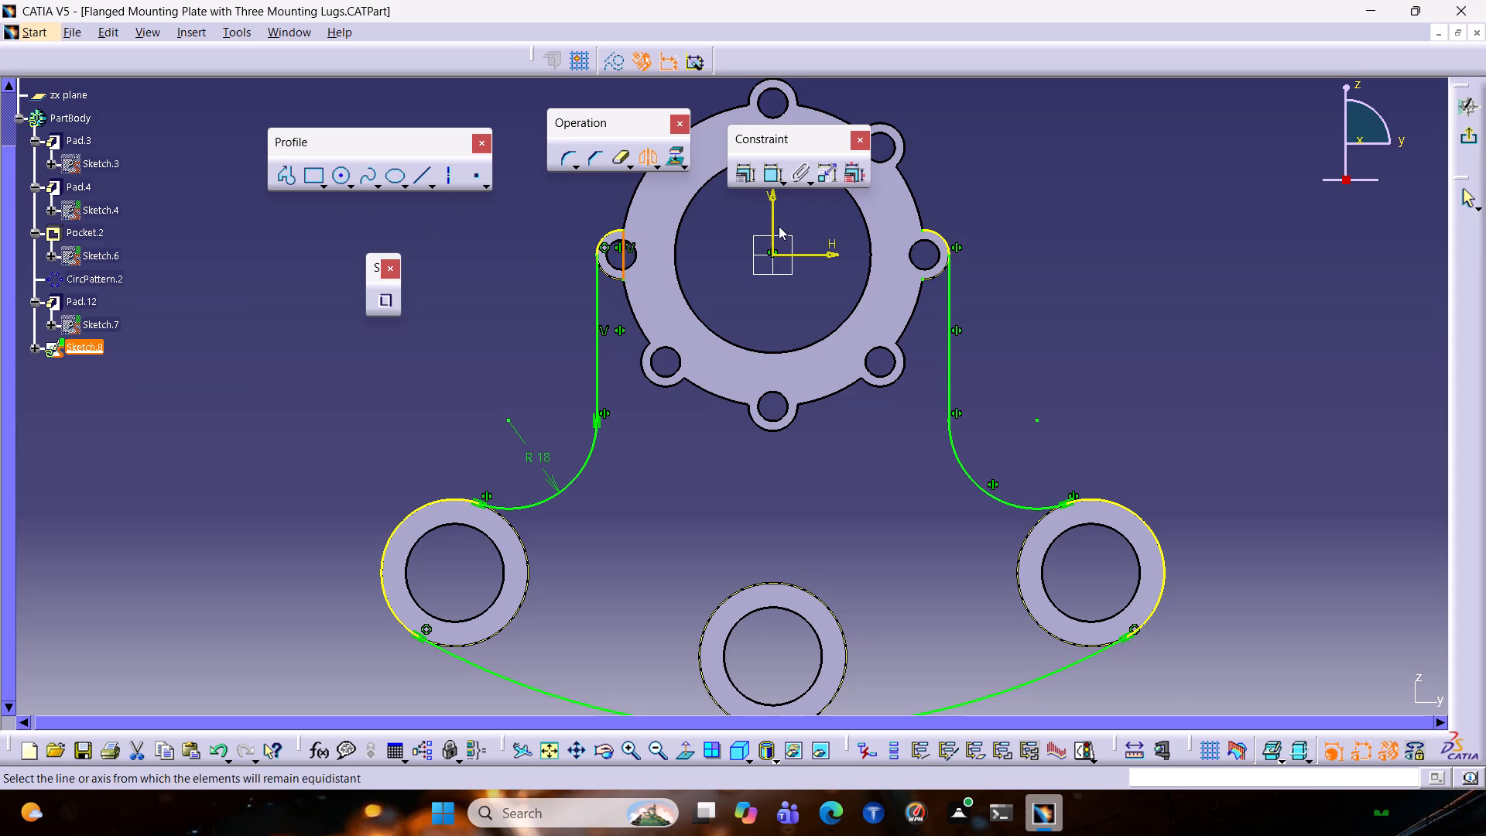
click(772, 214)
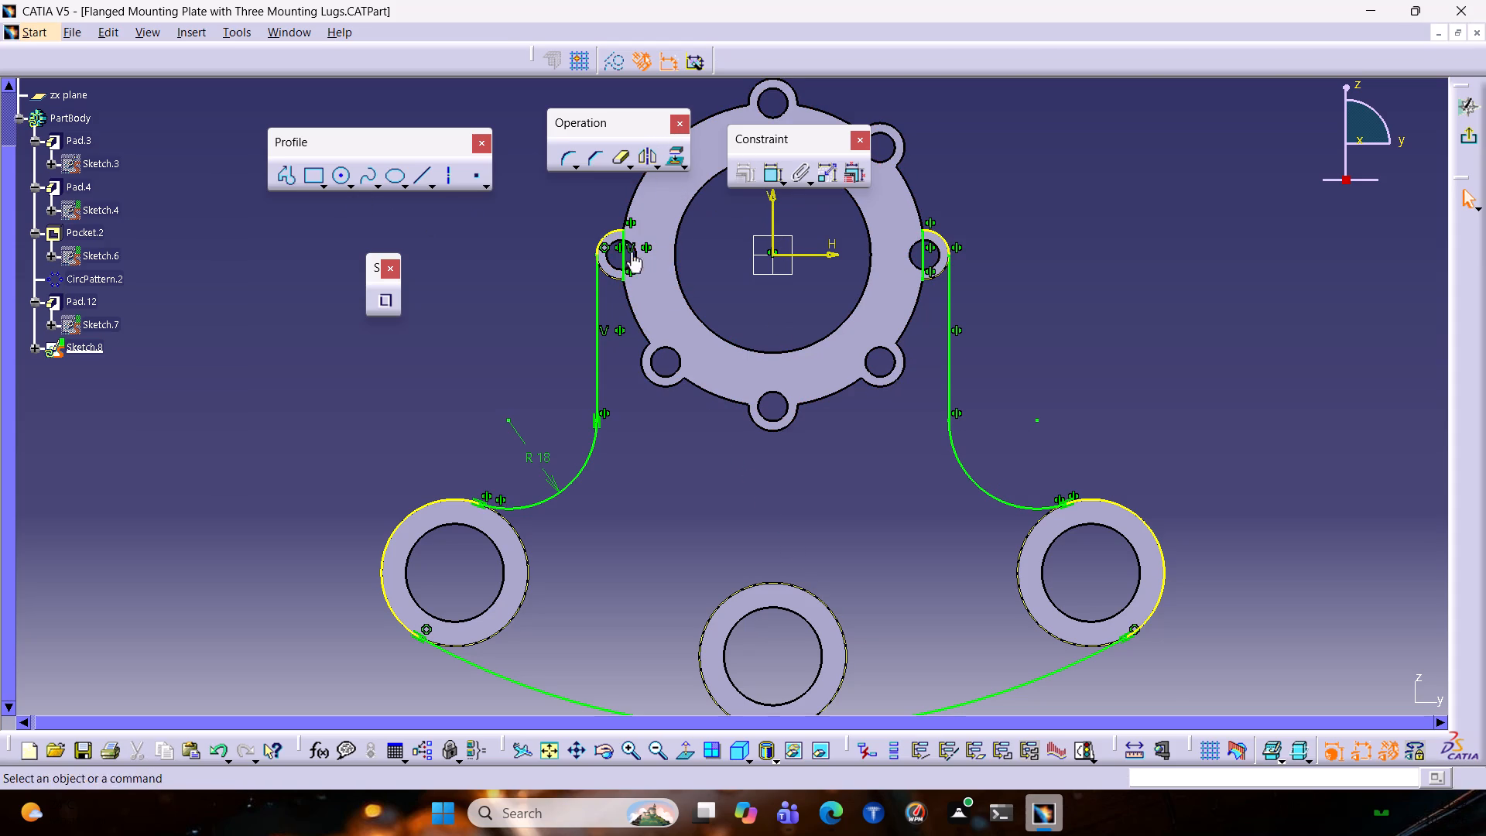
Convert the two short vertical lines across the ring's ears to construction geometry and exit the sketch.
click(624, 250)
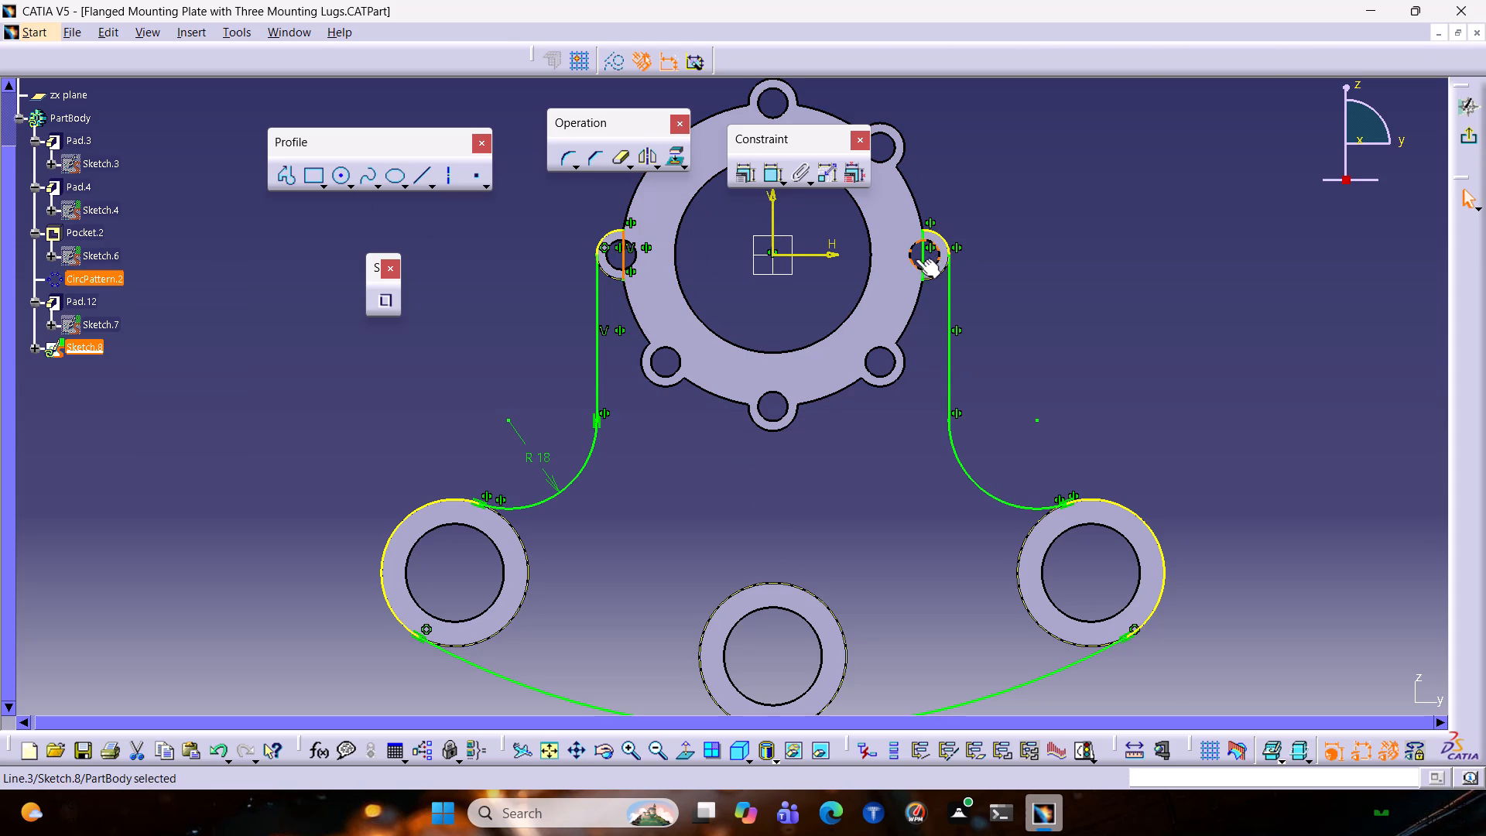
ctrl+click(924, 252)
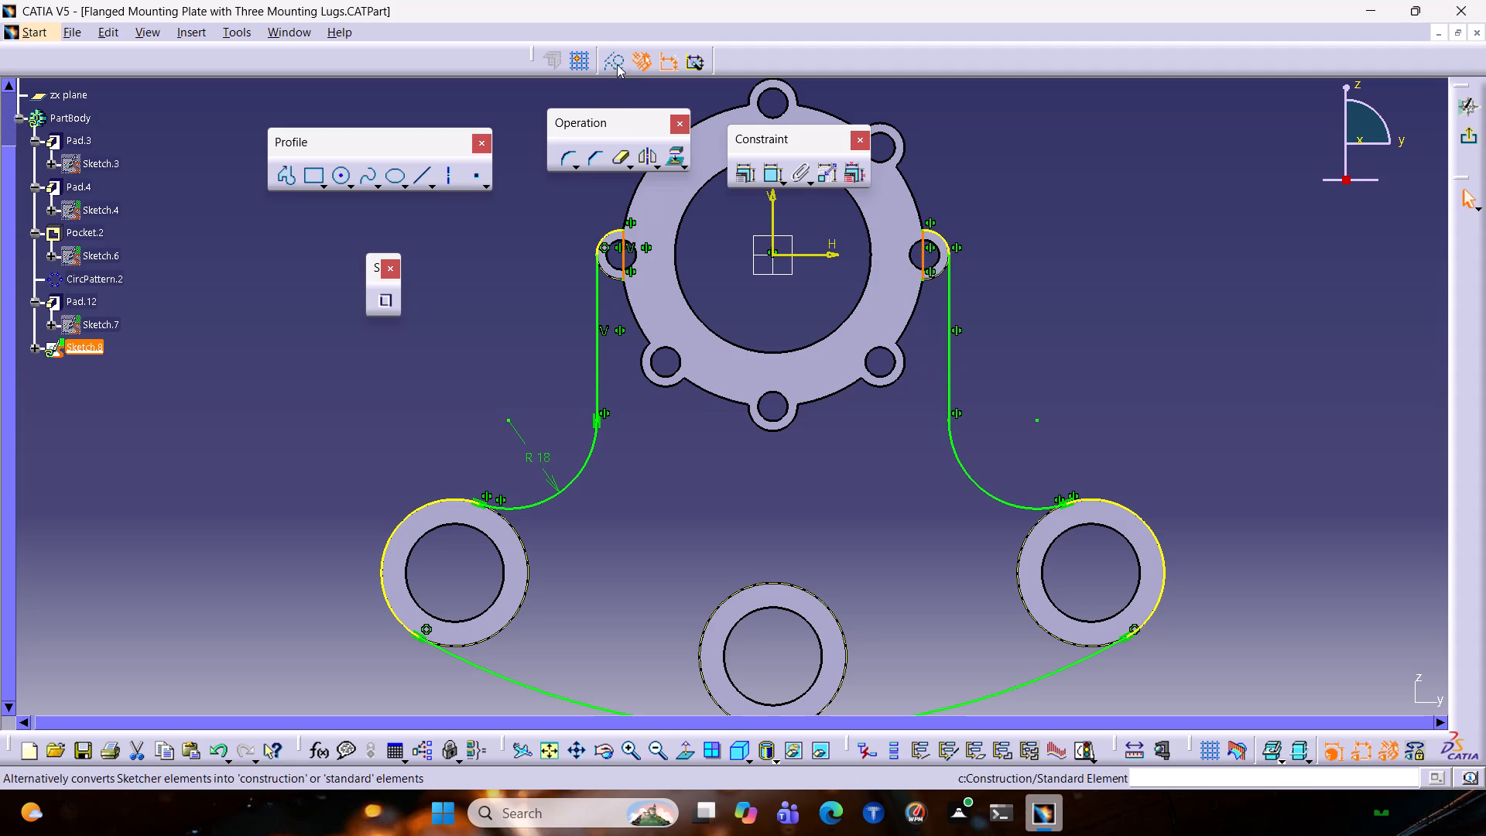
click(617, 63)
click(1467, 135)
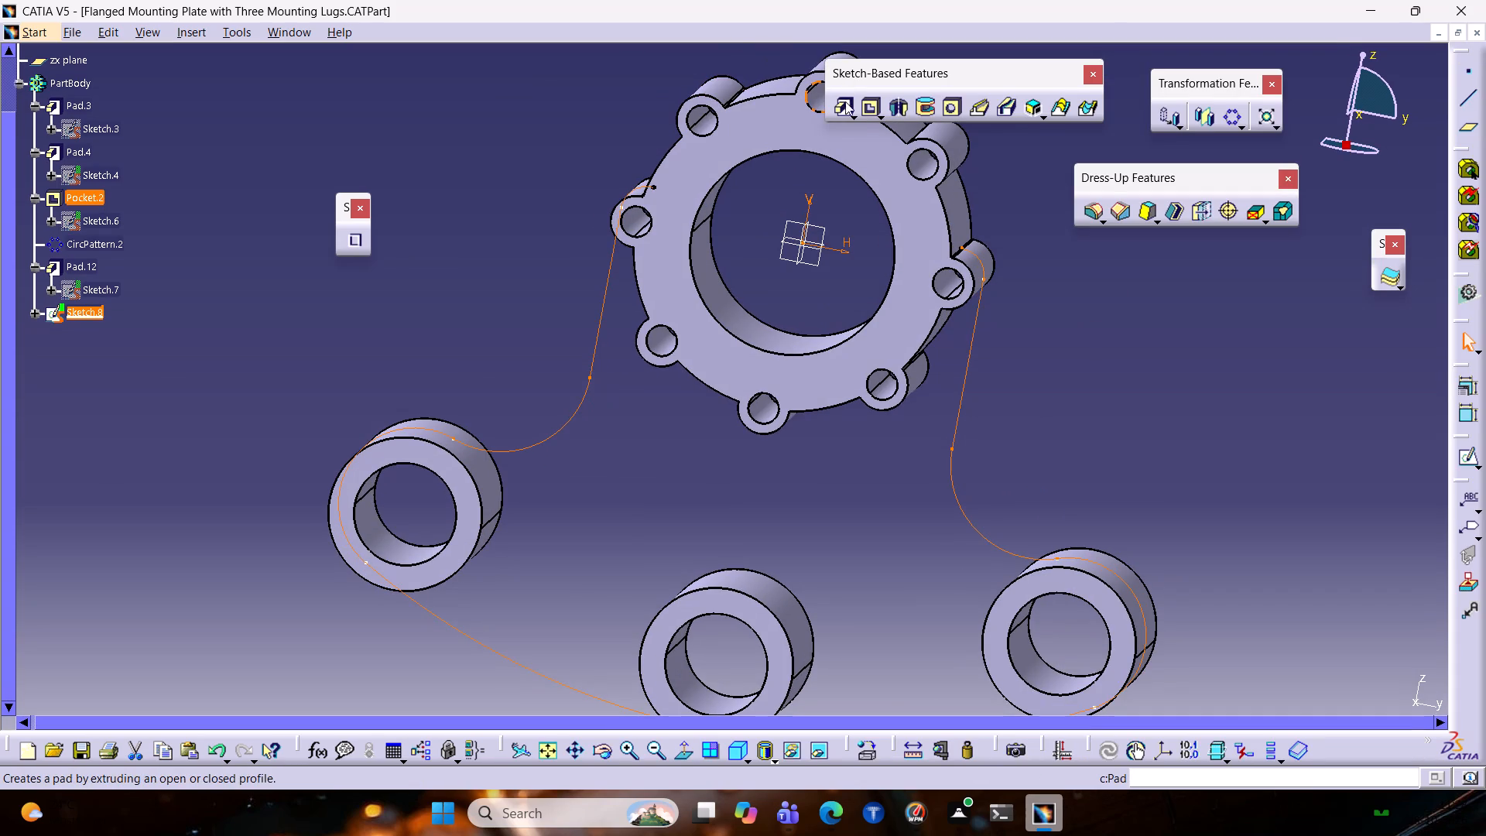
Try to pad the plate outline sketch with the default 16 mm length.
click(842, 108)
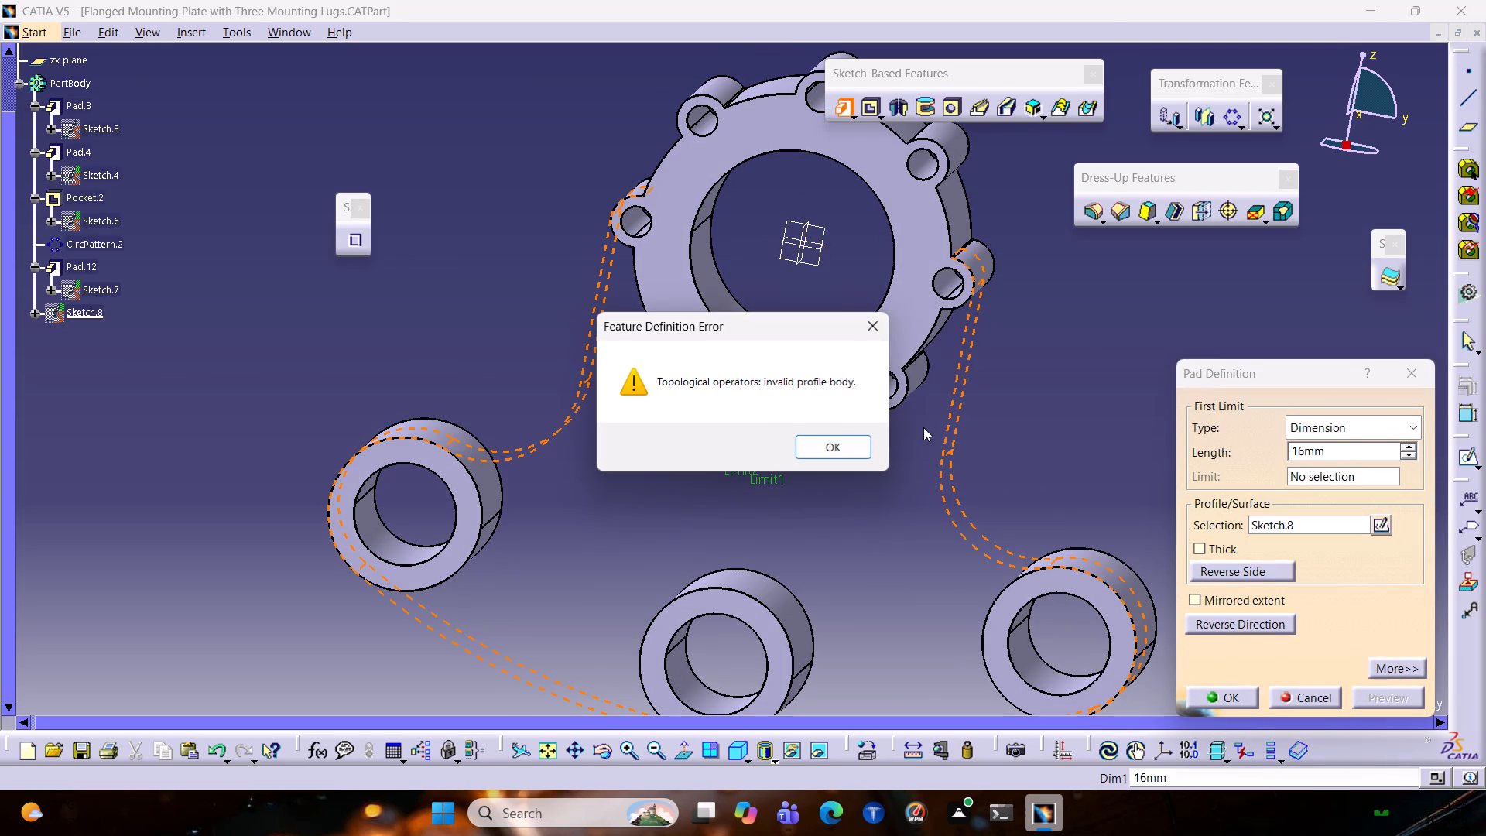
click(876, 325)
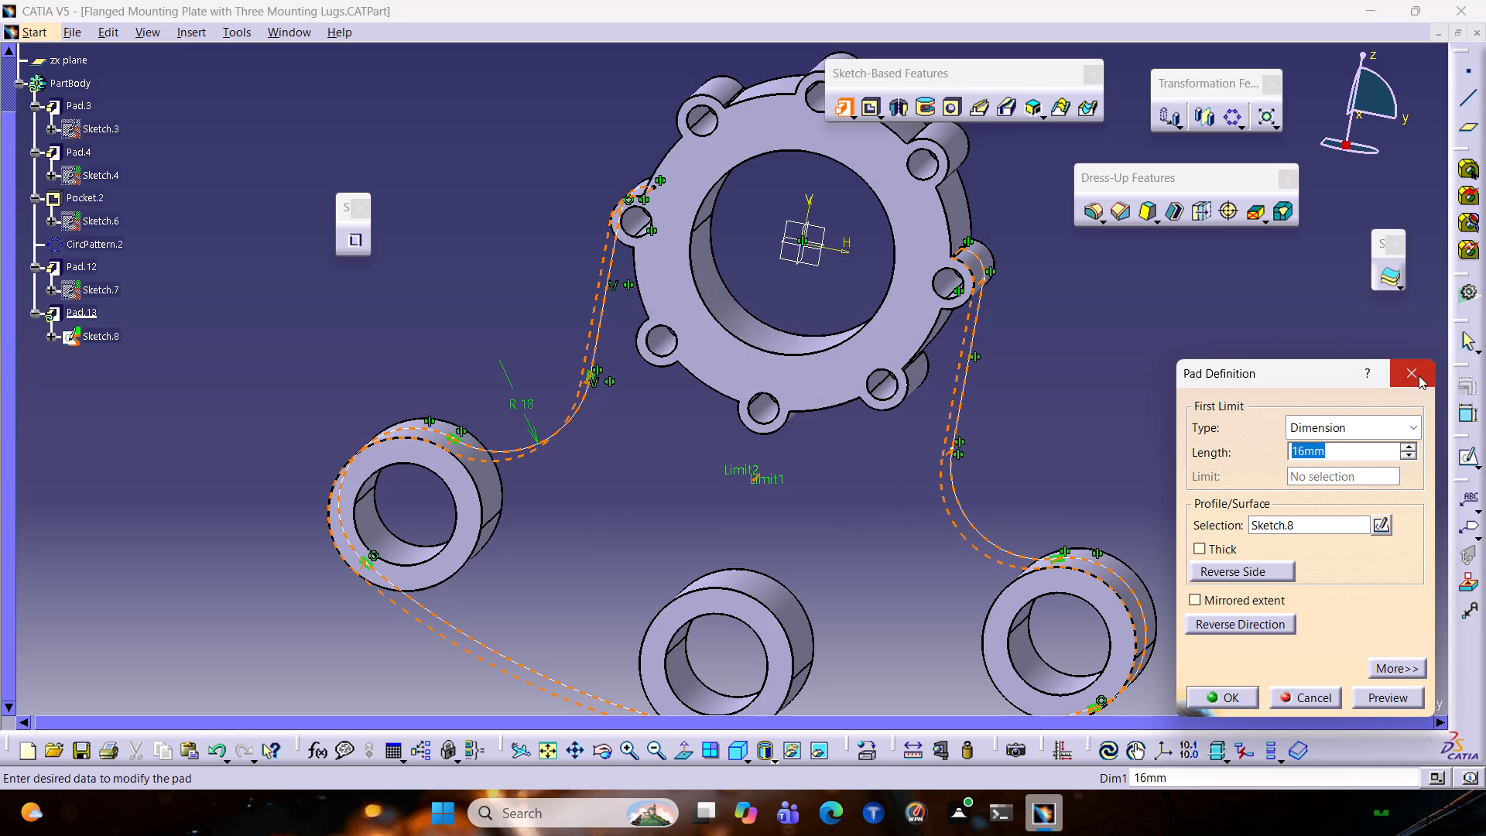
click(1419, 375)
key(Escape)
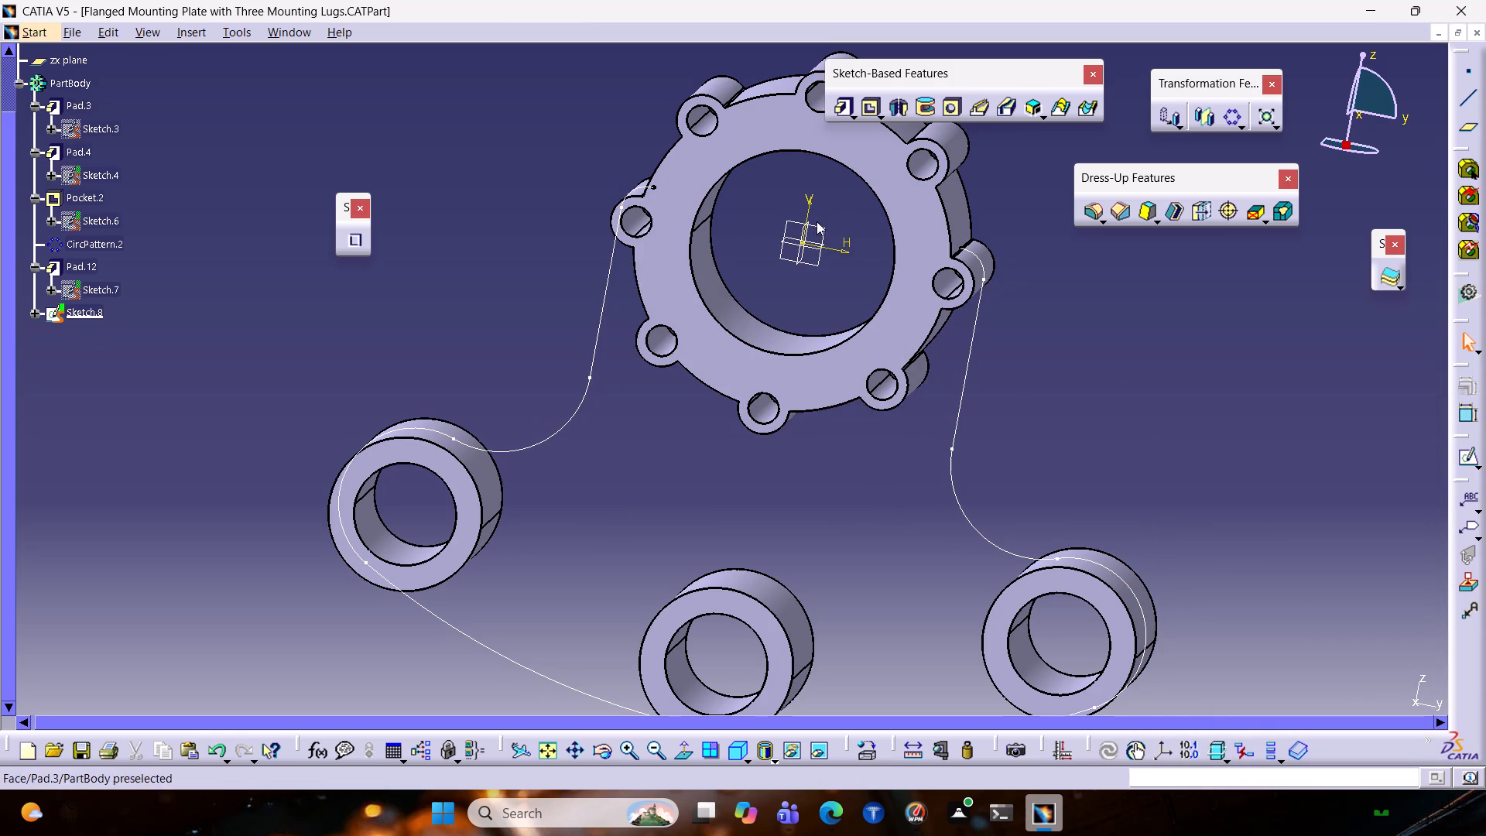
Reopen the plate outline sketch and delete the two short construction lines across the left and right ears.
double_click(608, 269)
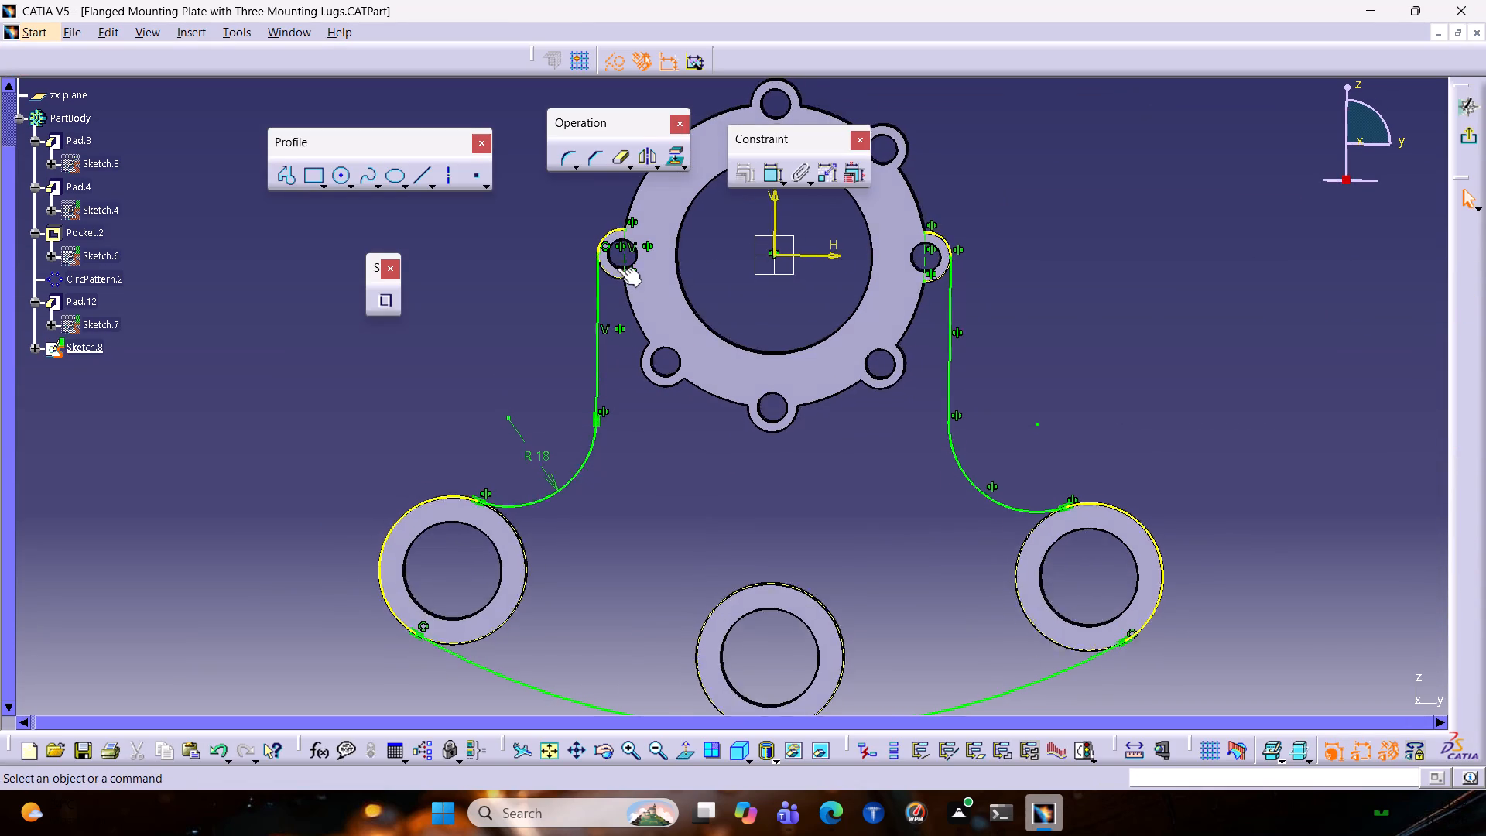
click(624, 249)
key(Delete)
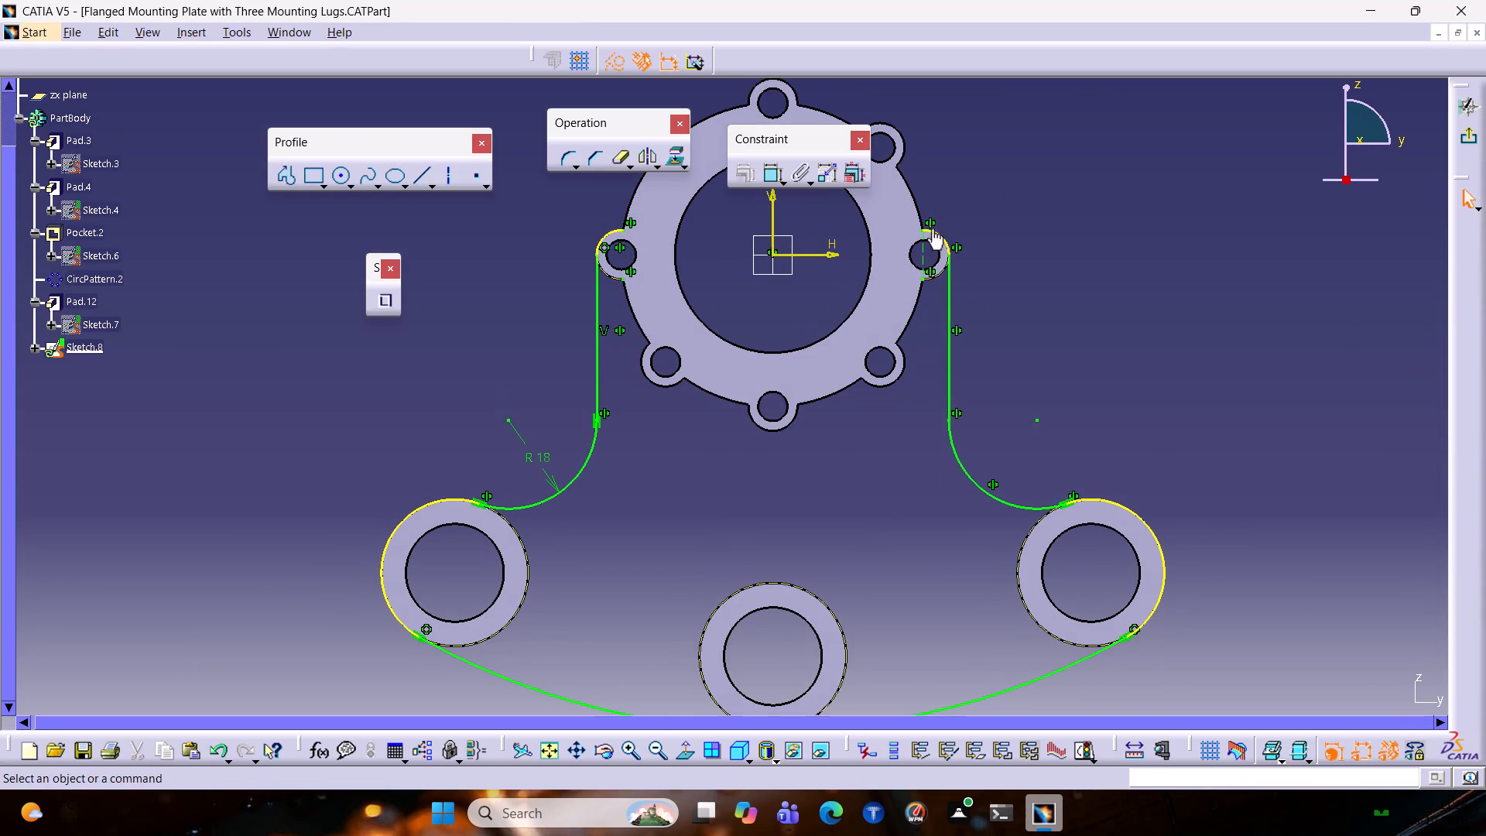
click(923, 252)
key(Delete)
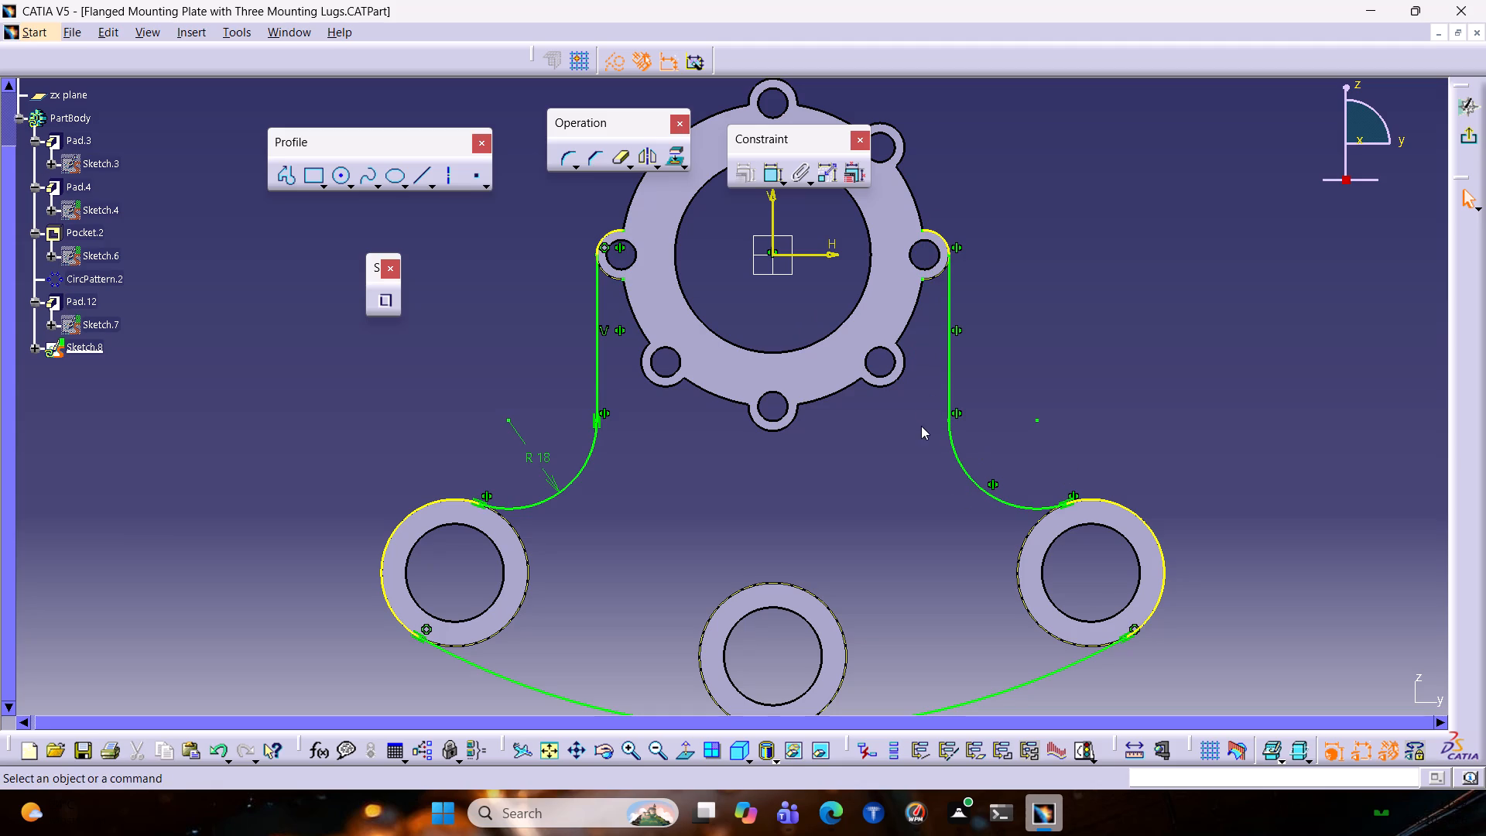
Add a tangency constraint between the left vertical line and the ring's left ear arc.
ctrl+middle_drag(921, 426, 752, 511)
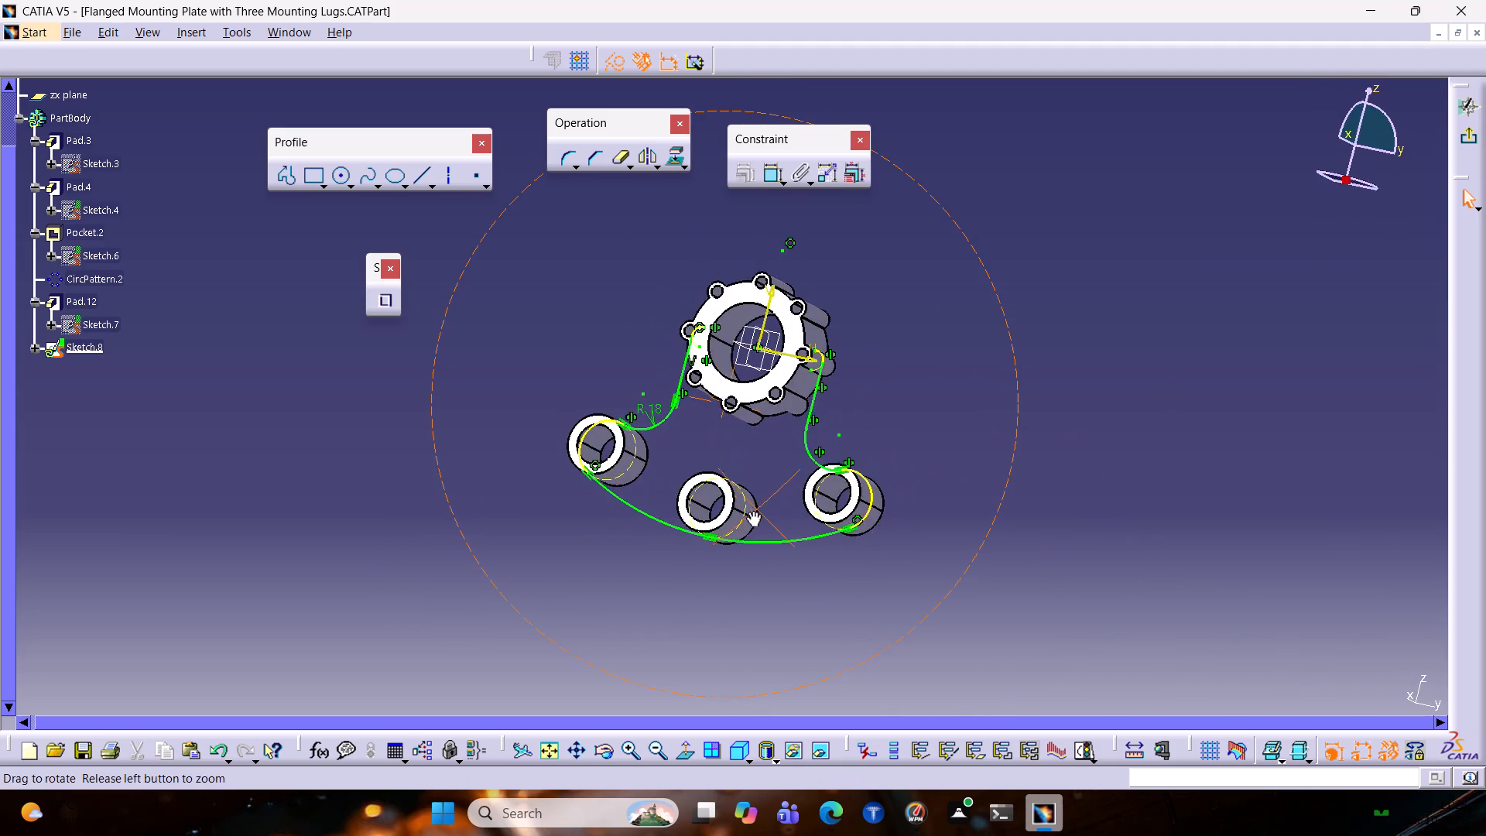
ctrl+middle_drag(752, 511, 868, 557)
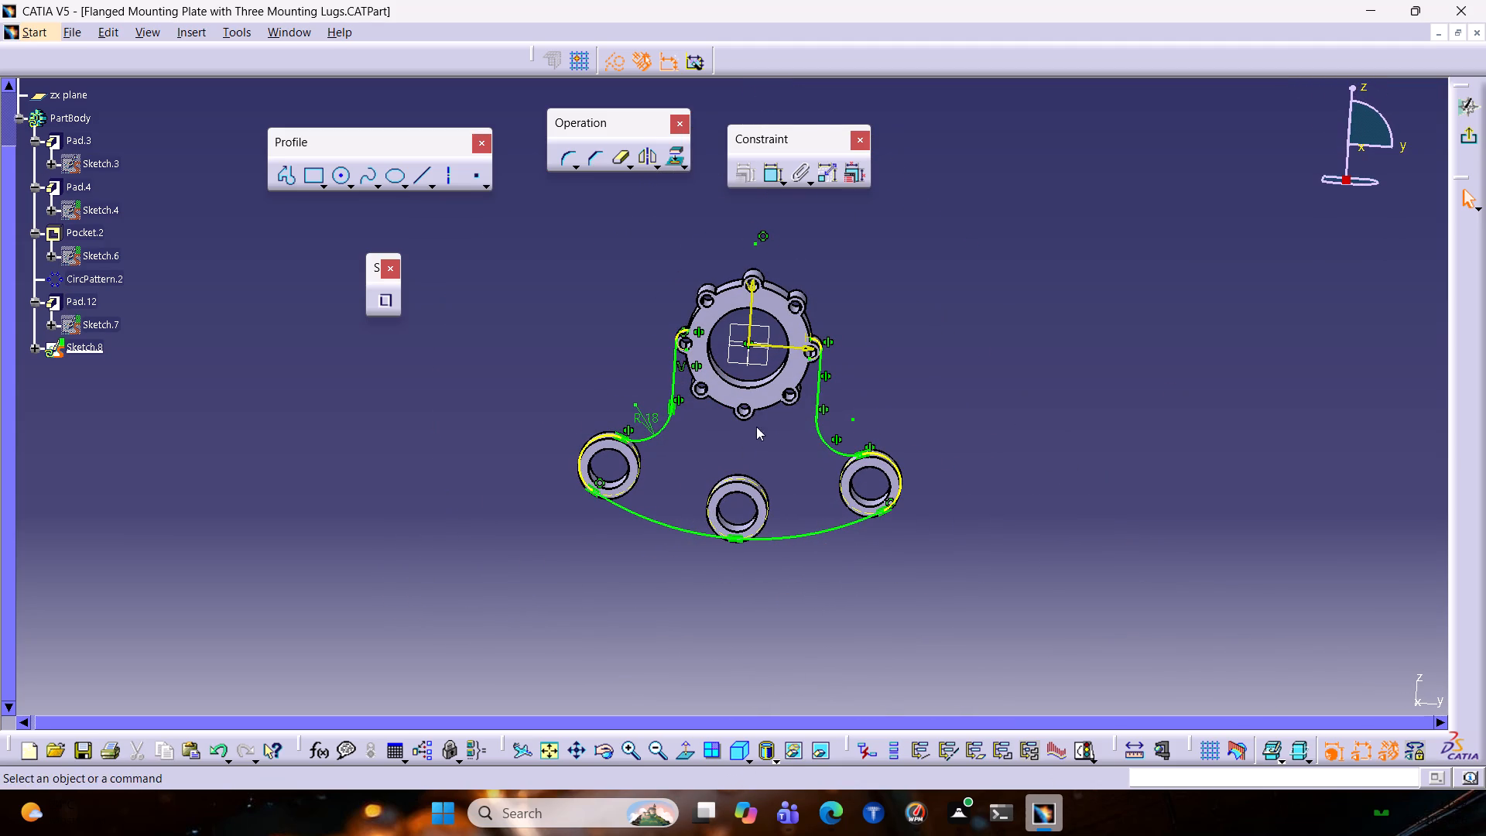
ctrl+middle_drag(800, 441, 1009, 275)
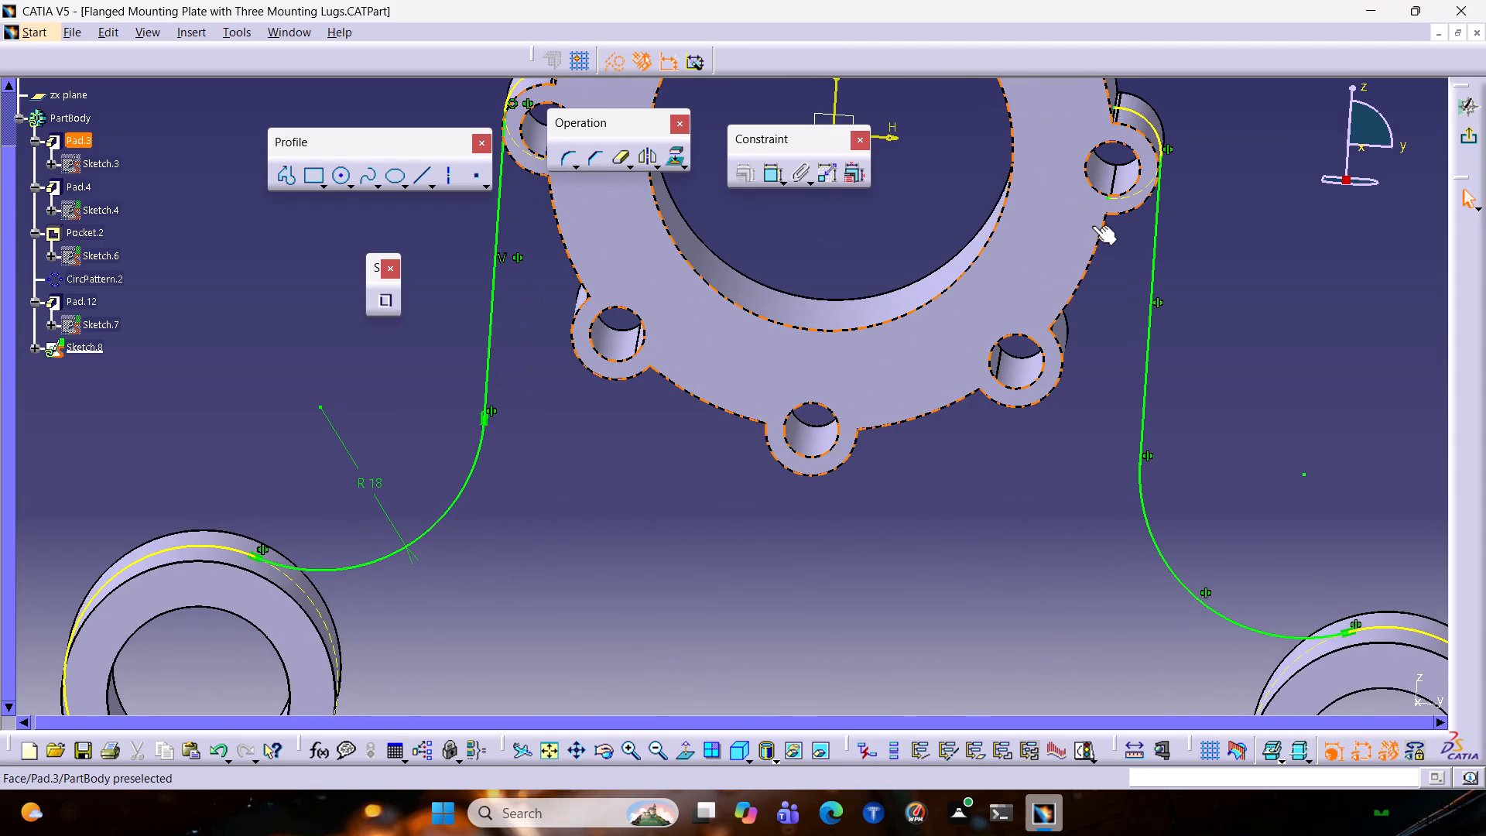
middle_drag(1093, 224, 1047, 525)
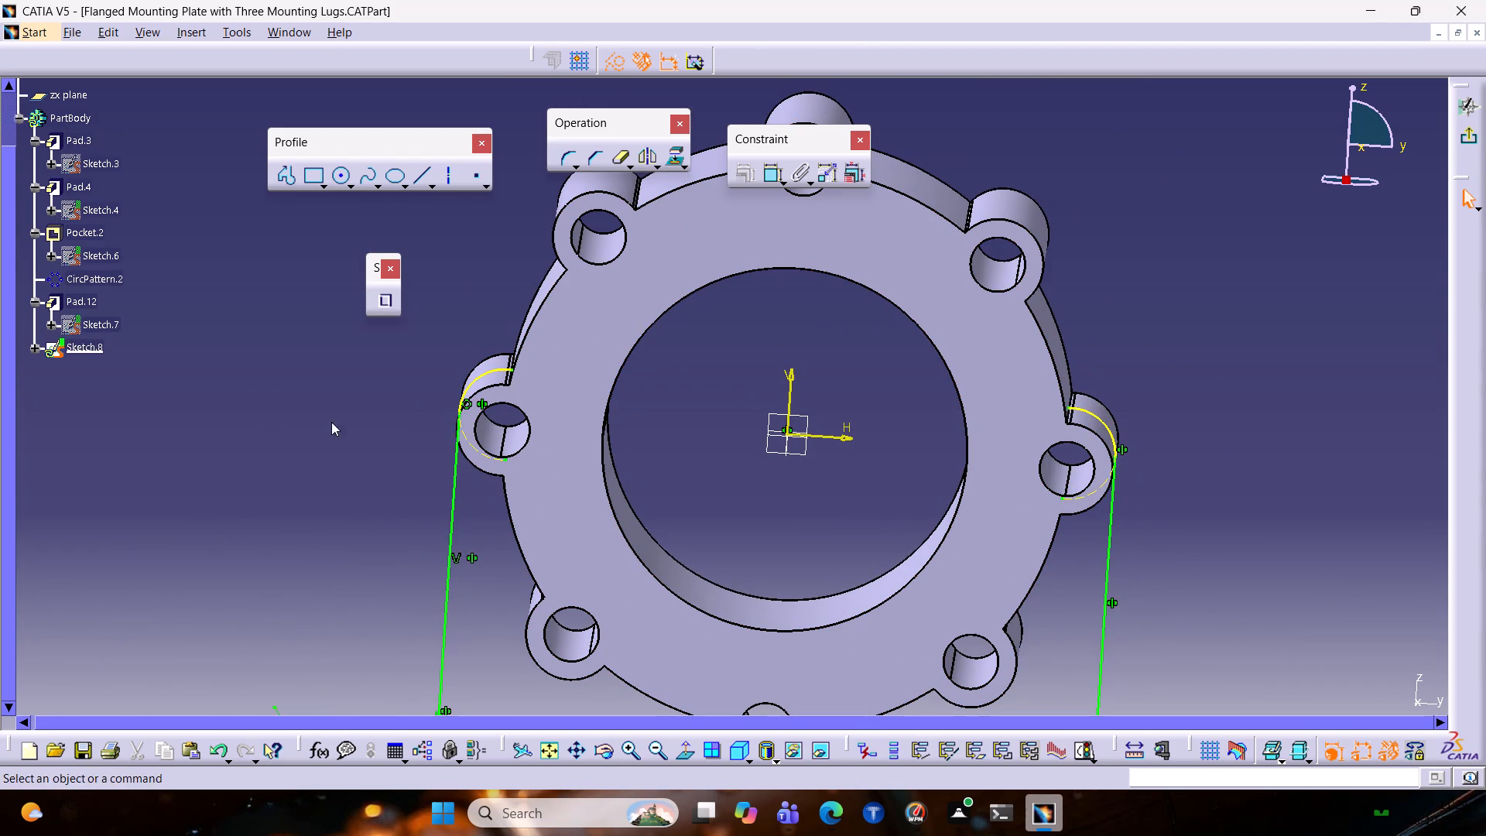
click(683, 746)
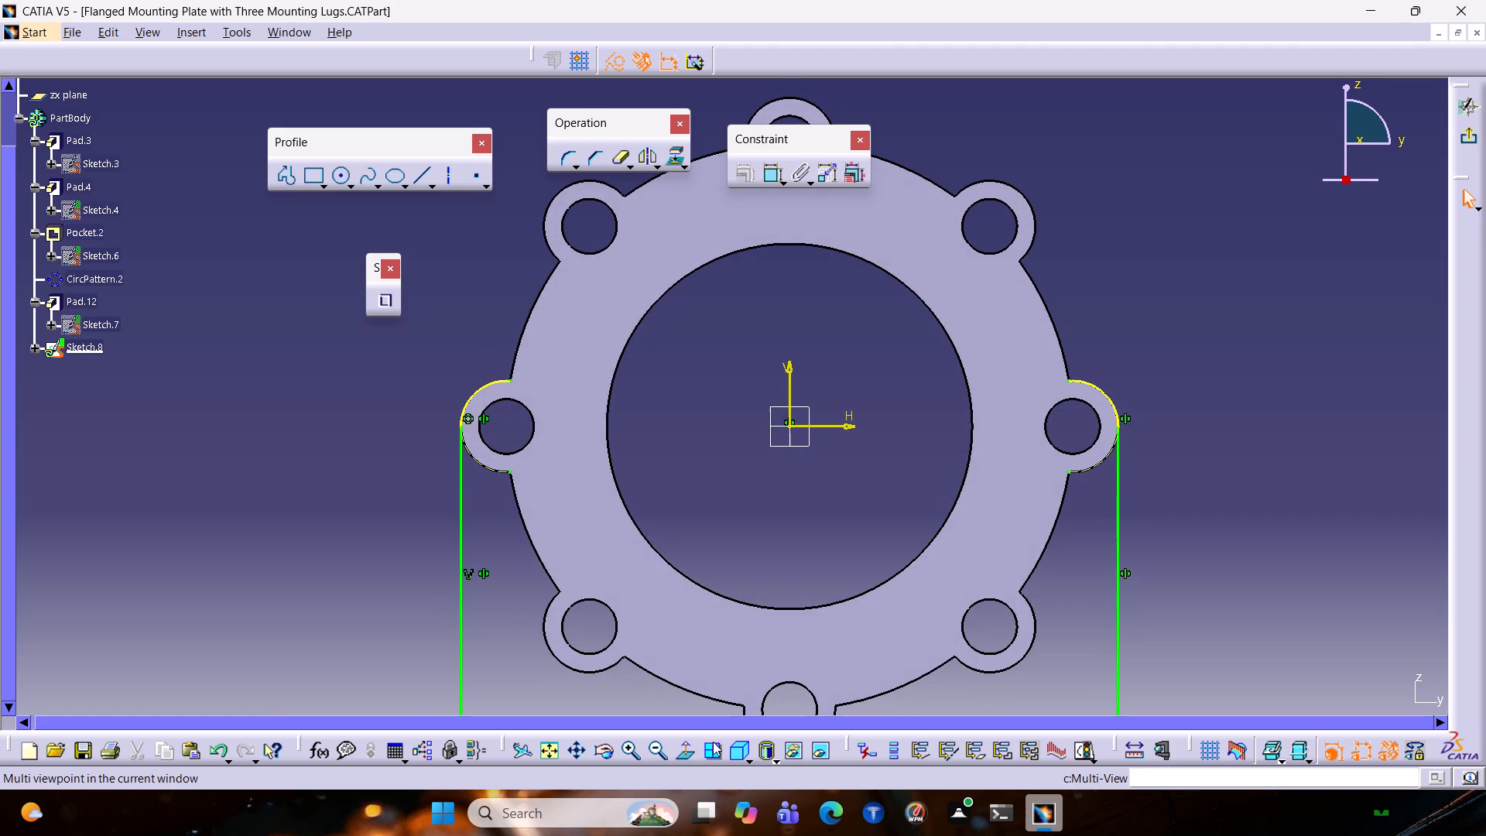
click(457, 442)
ctrl+click(475, 391)
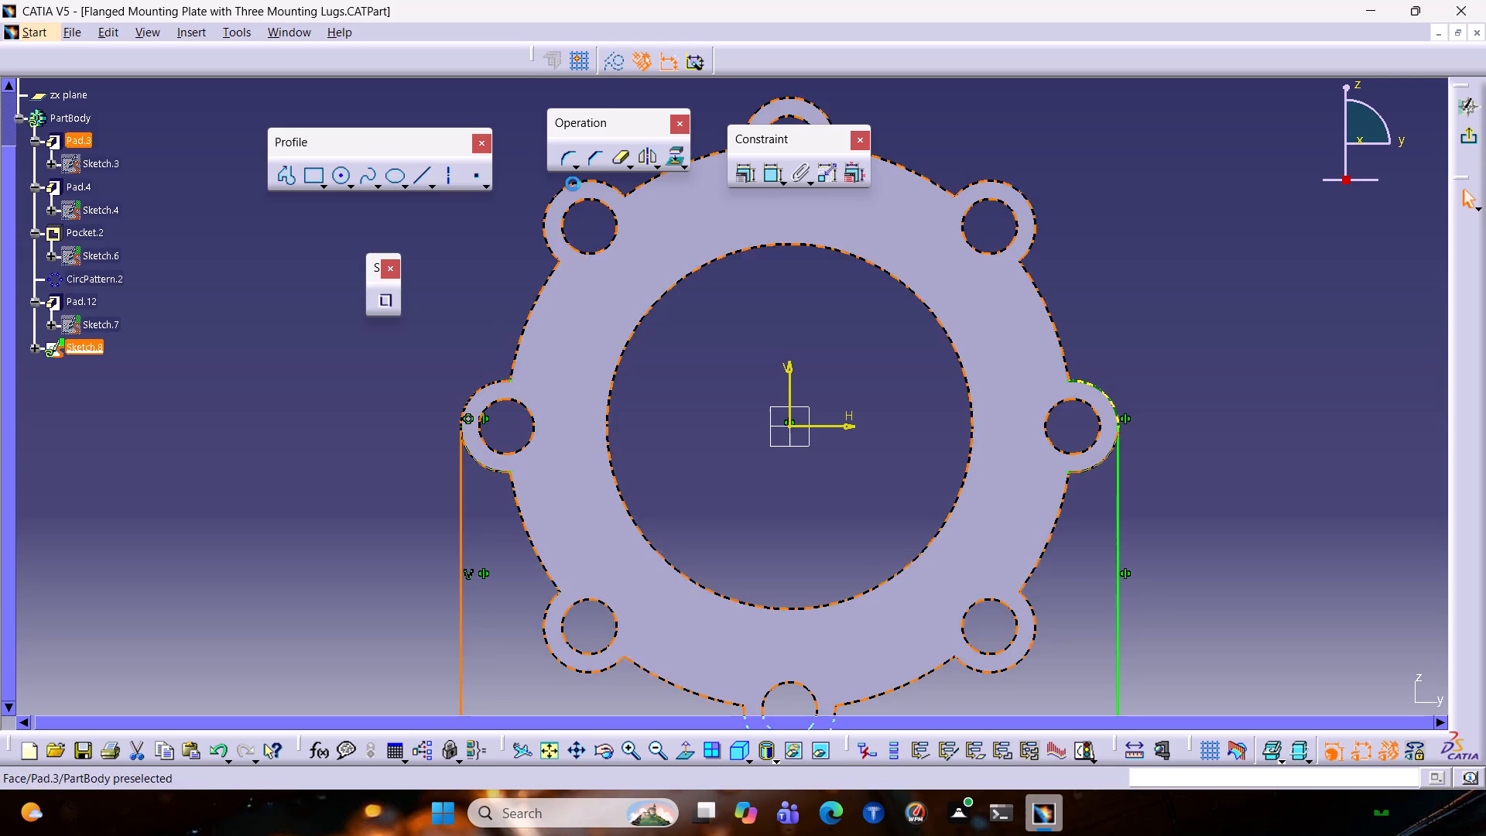
click(741, 177)
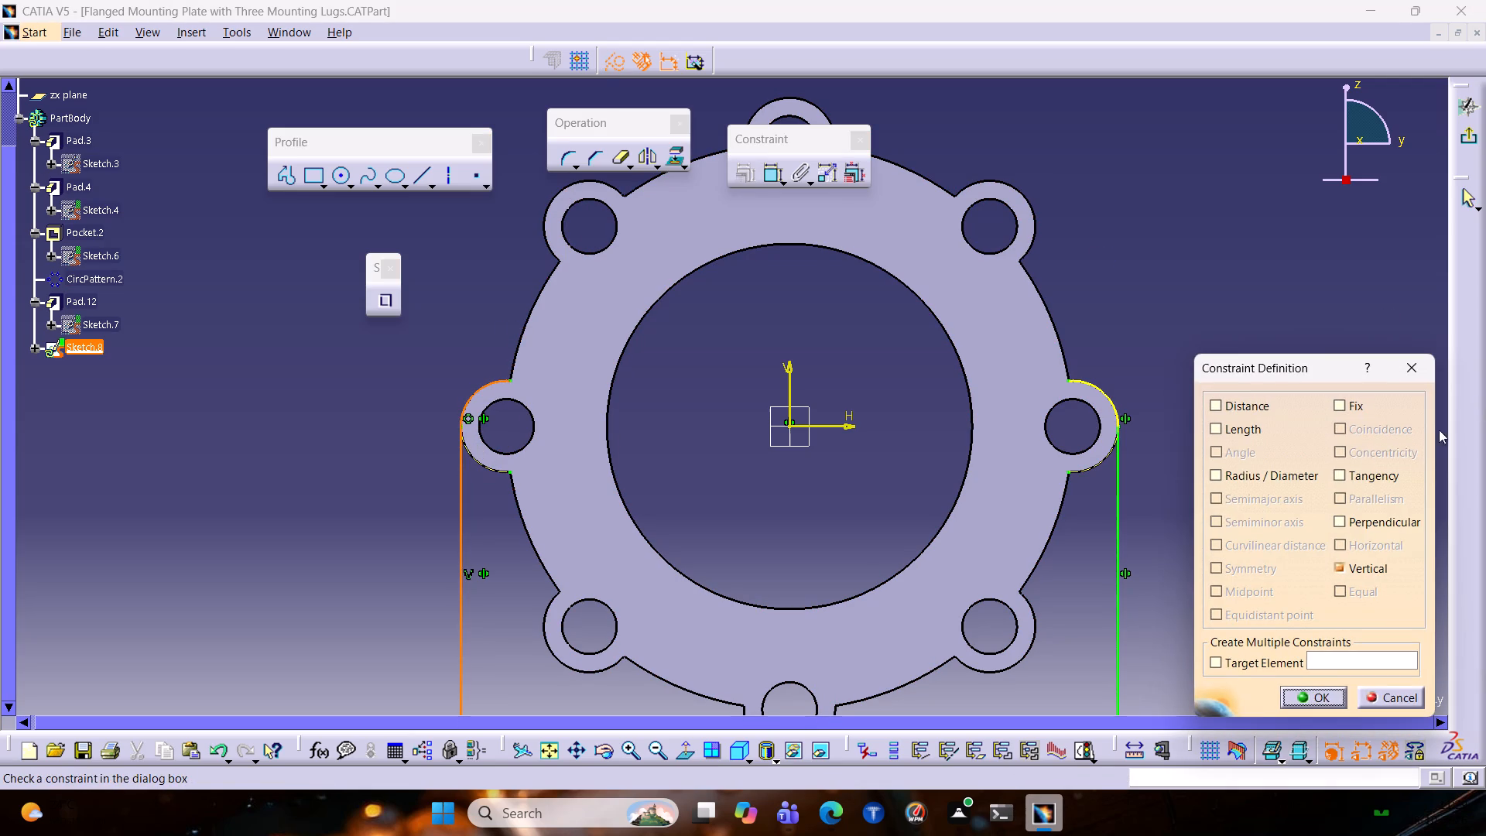
click(1347, 476)
click(1319, 704)
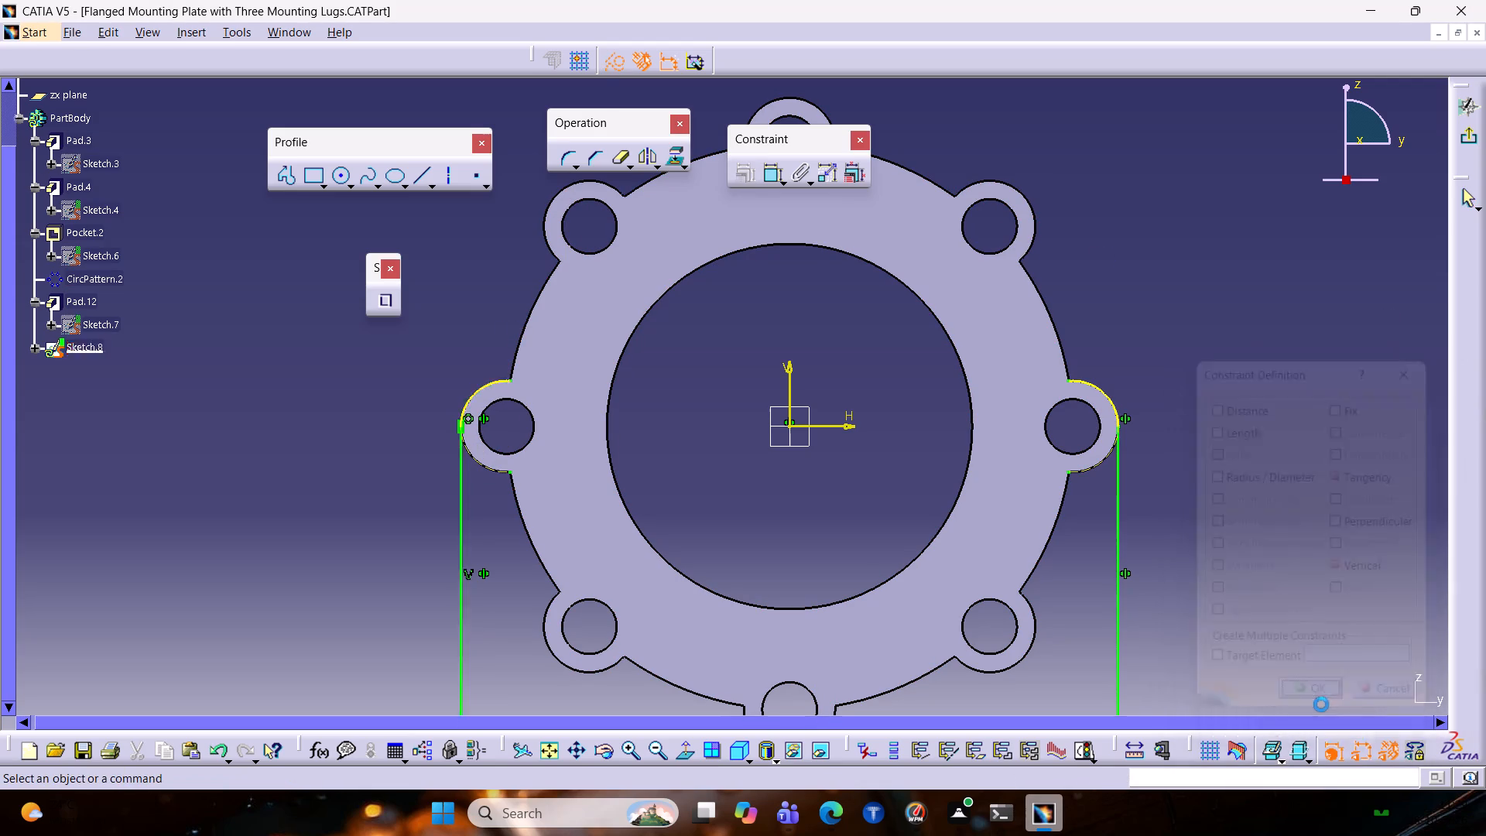
Add a tangency constraint between the right vertical line and the ring's right ear arc, and exit the sketch.
click(1114, 463)
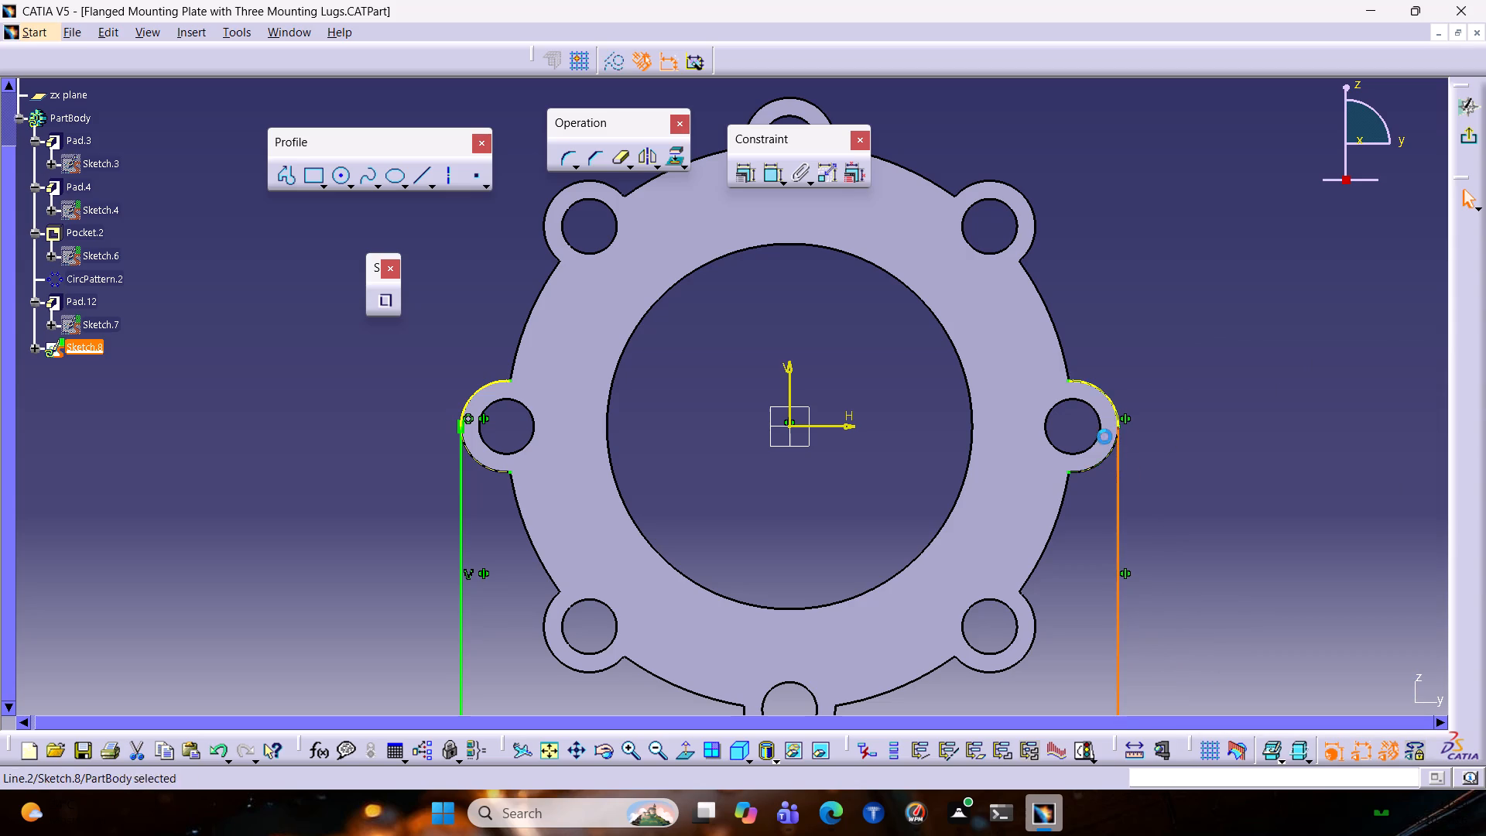
ctrl+click(1107, 396)
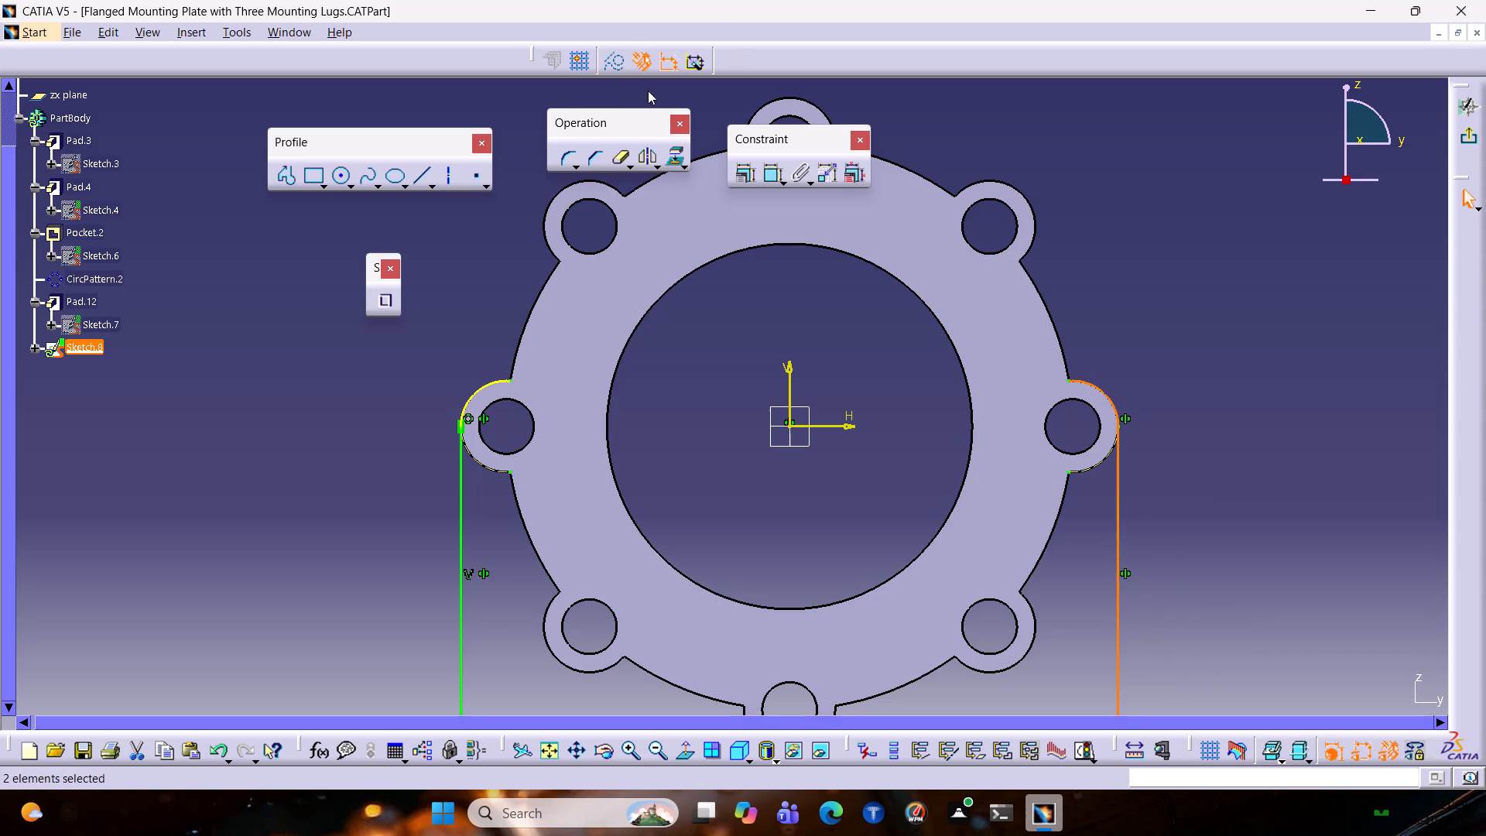
click(741, 169)
click(1369, 467)
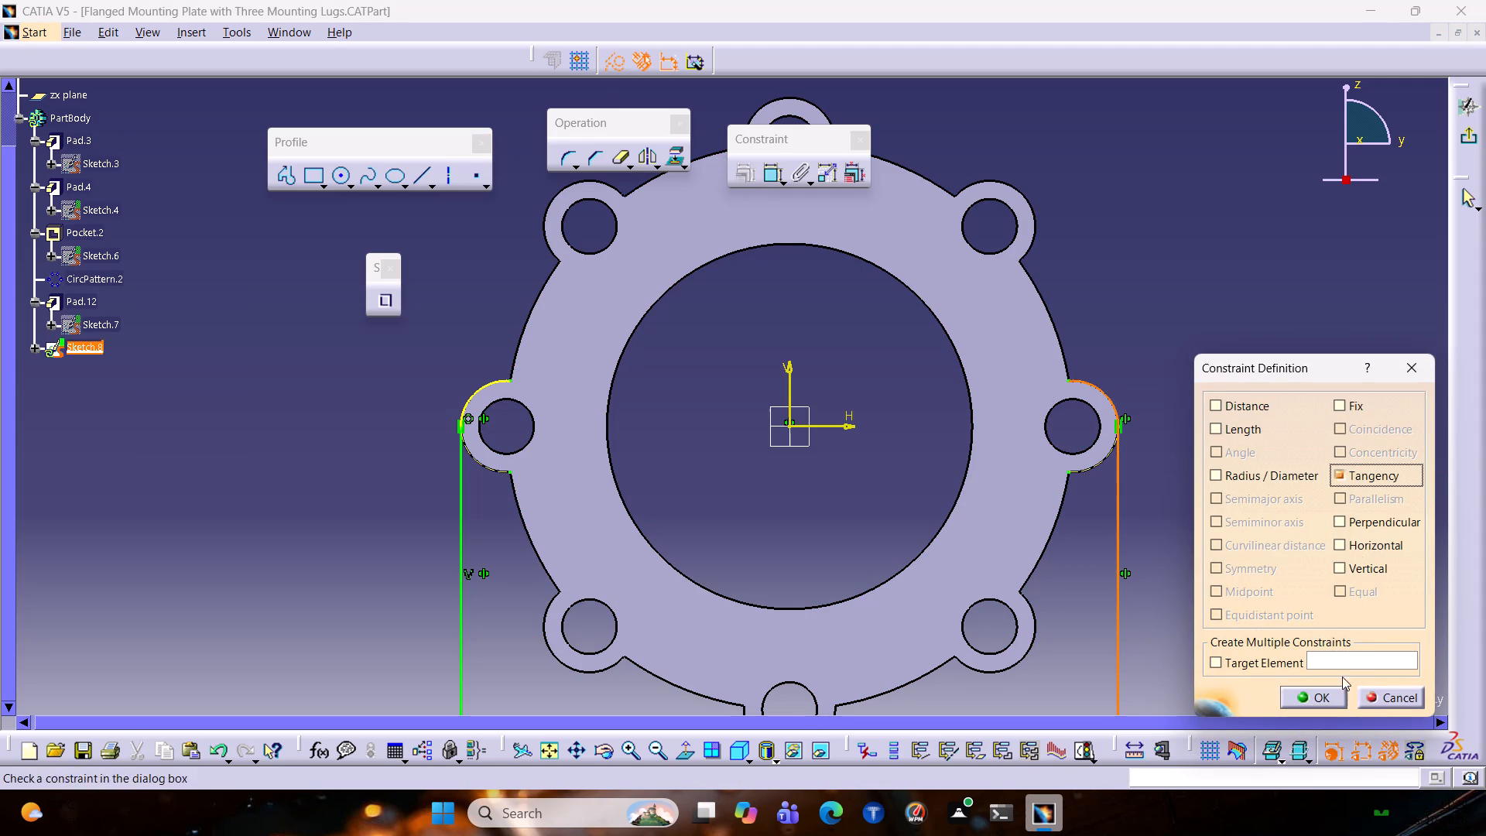
click(1330, 702)
click(1474, 135)
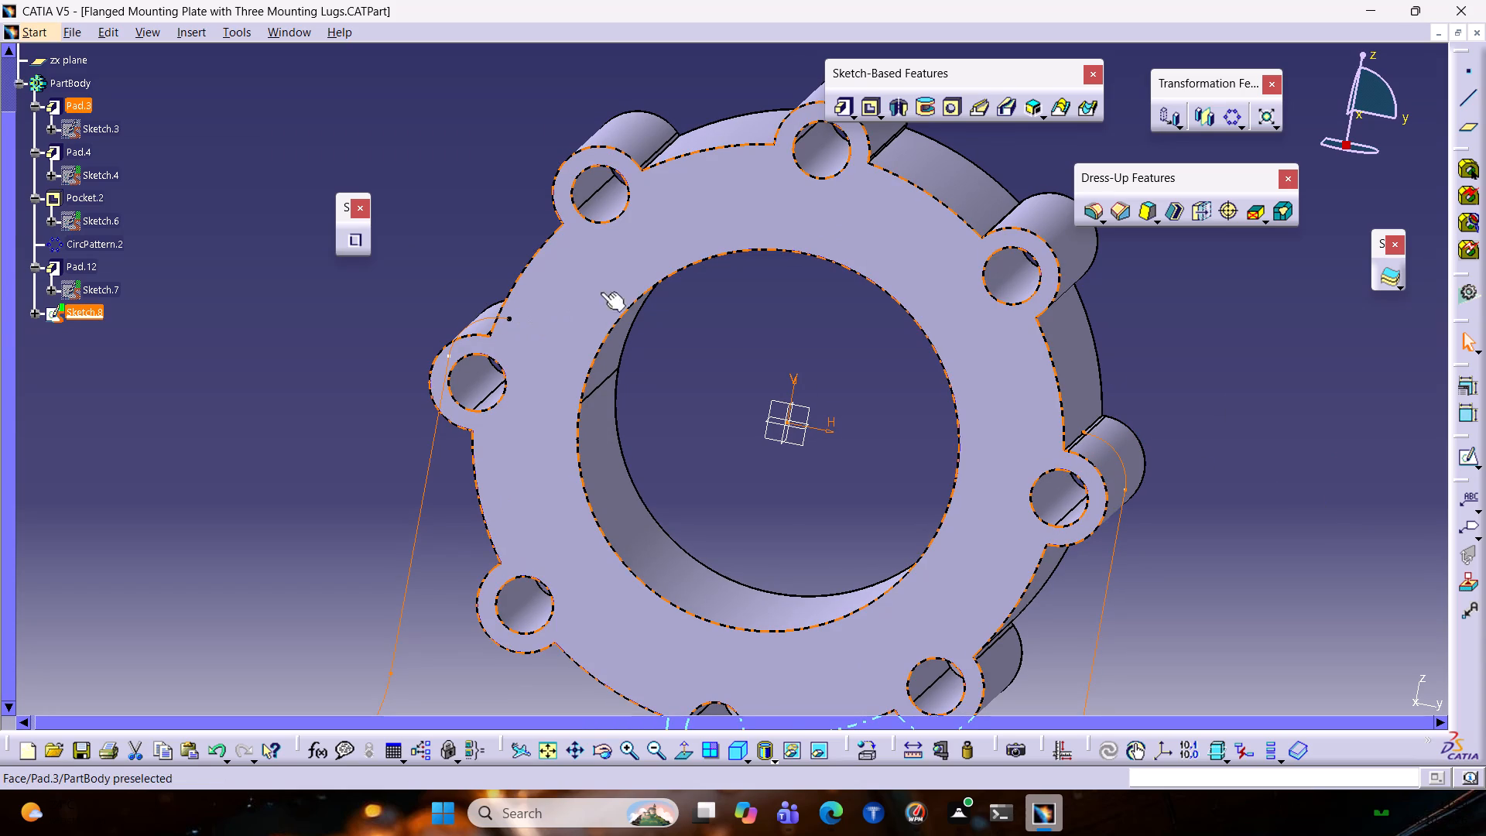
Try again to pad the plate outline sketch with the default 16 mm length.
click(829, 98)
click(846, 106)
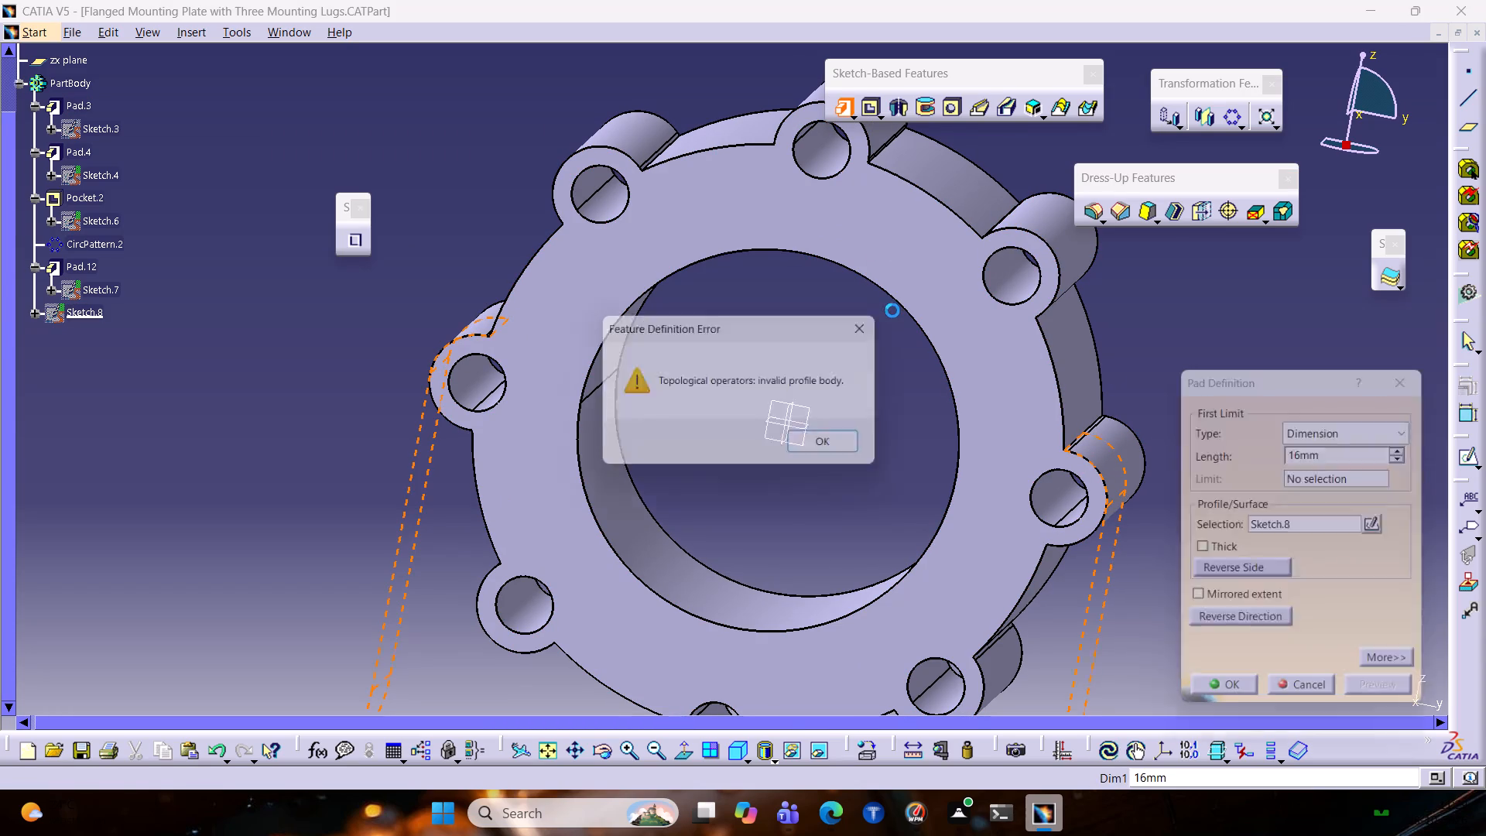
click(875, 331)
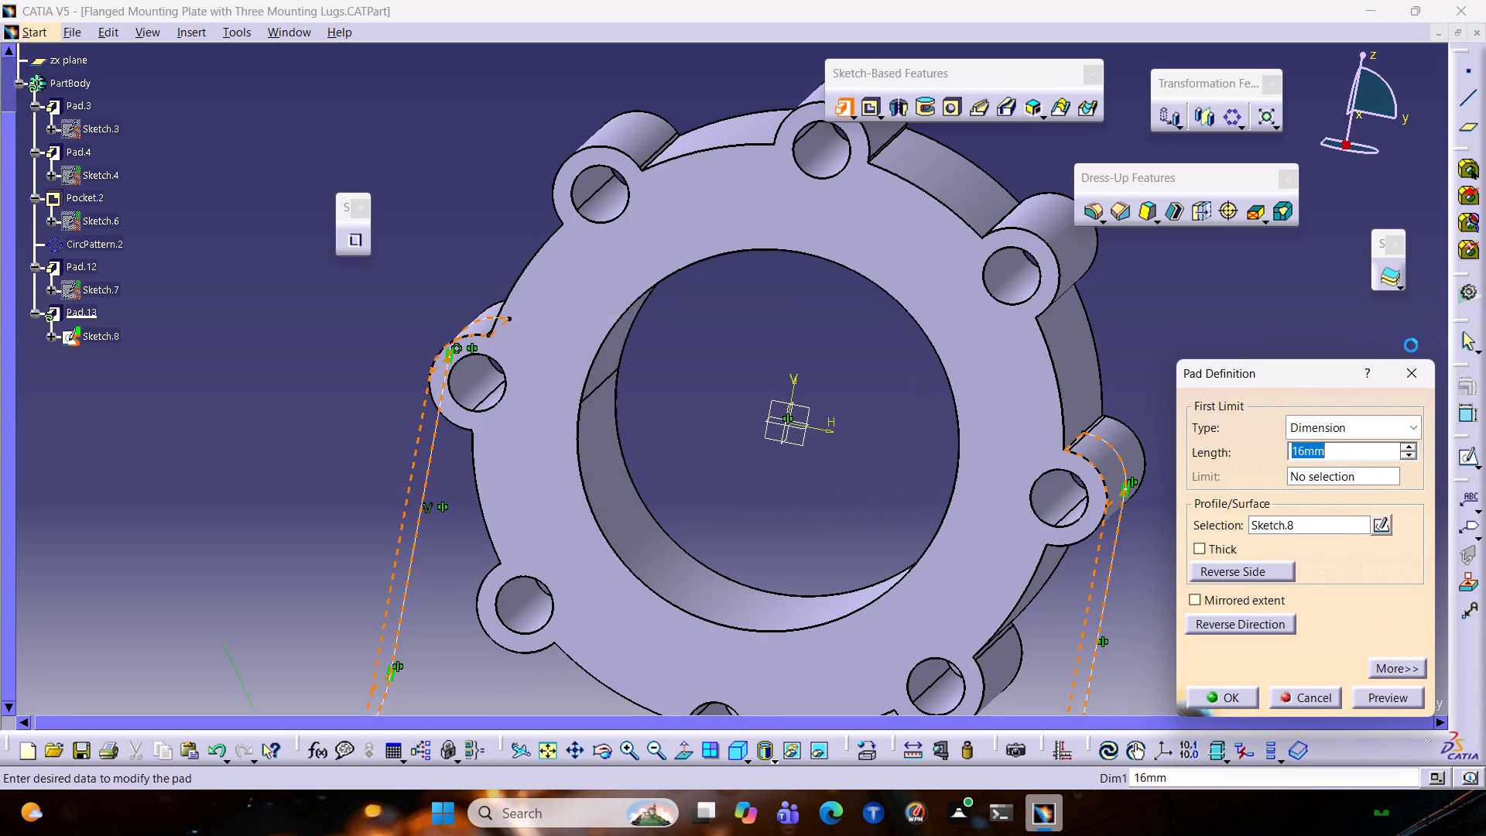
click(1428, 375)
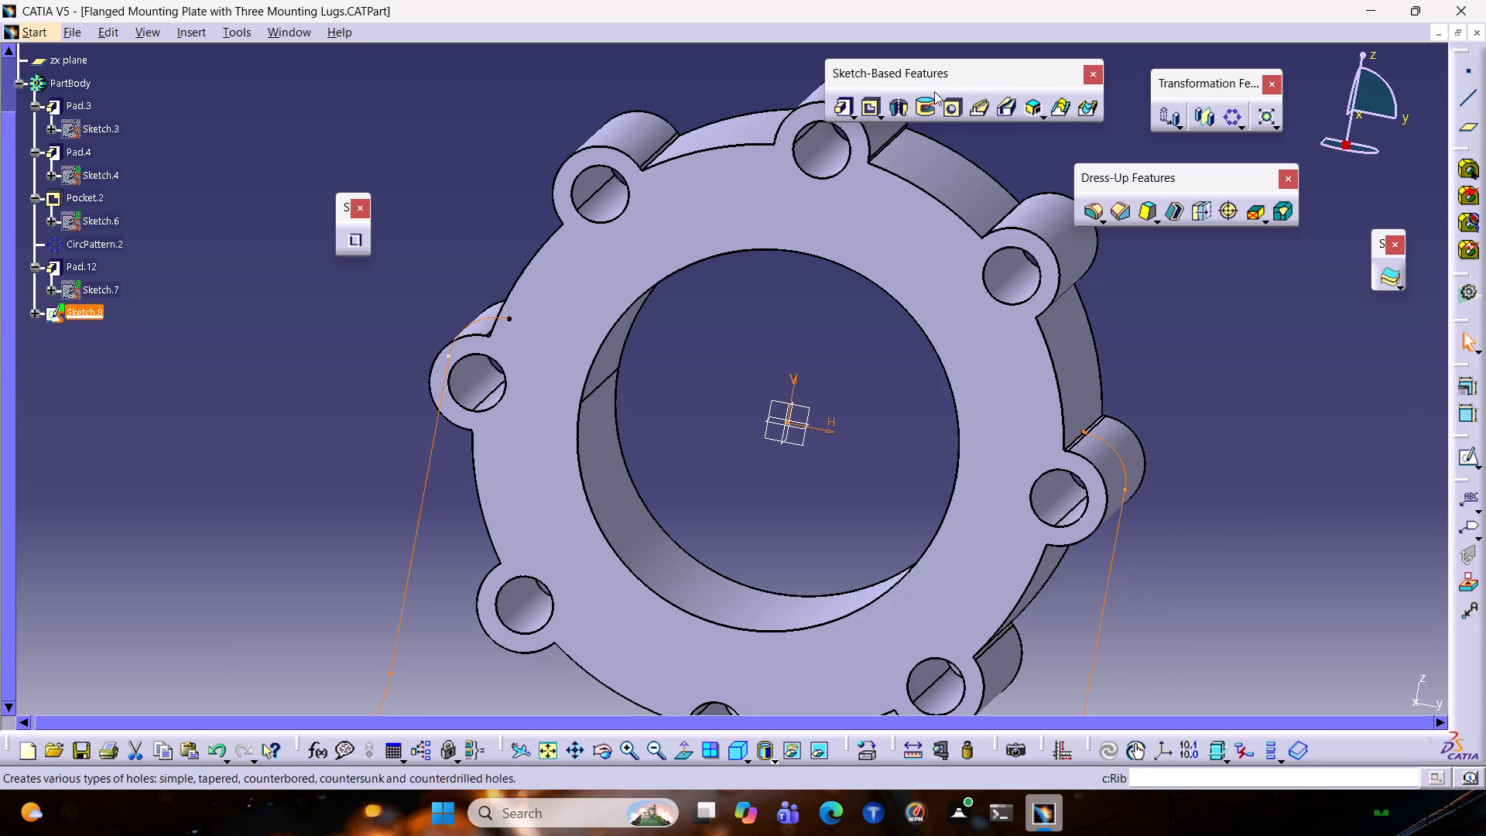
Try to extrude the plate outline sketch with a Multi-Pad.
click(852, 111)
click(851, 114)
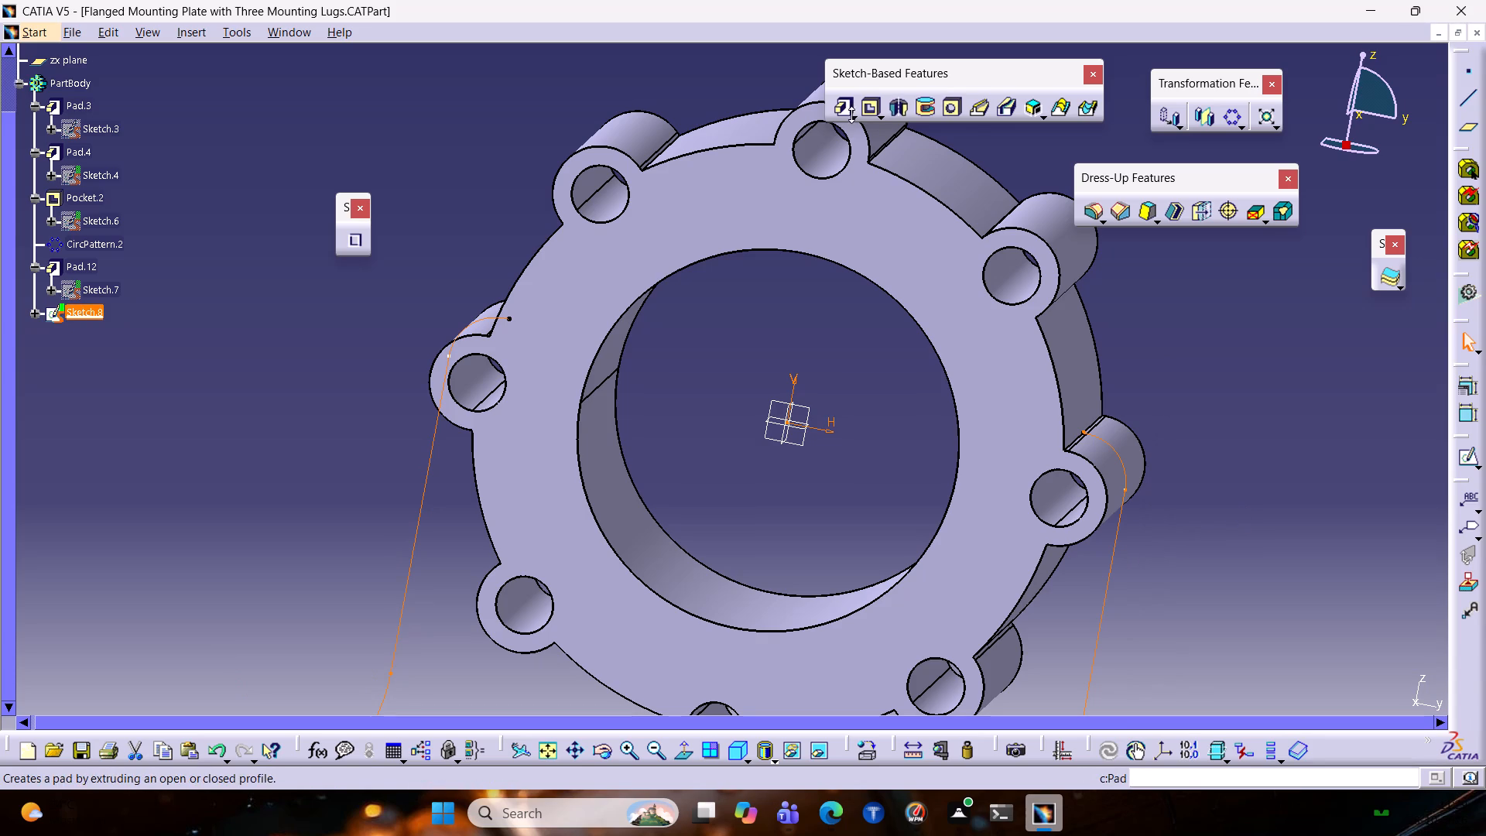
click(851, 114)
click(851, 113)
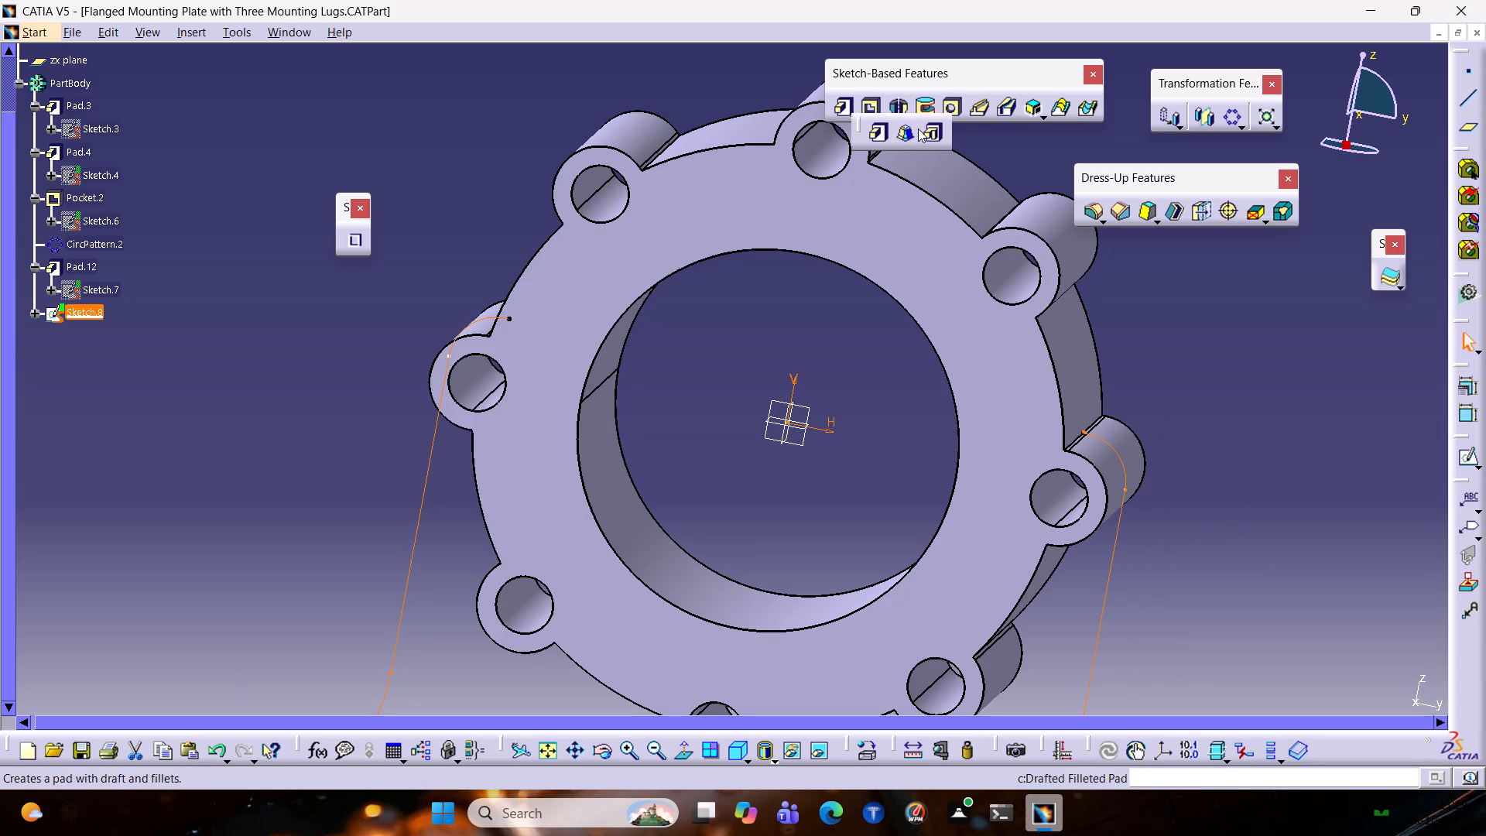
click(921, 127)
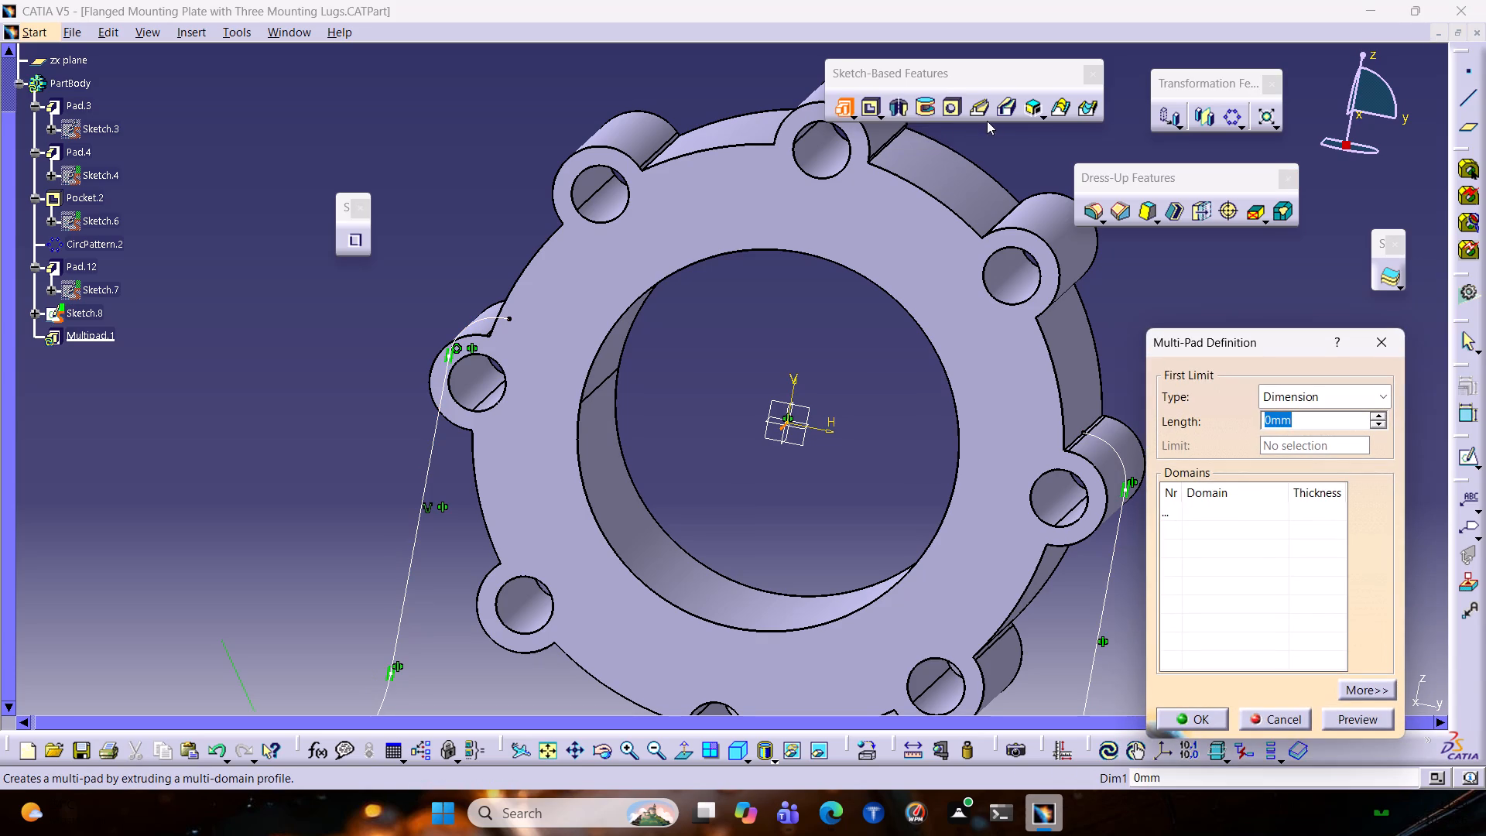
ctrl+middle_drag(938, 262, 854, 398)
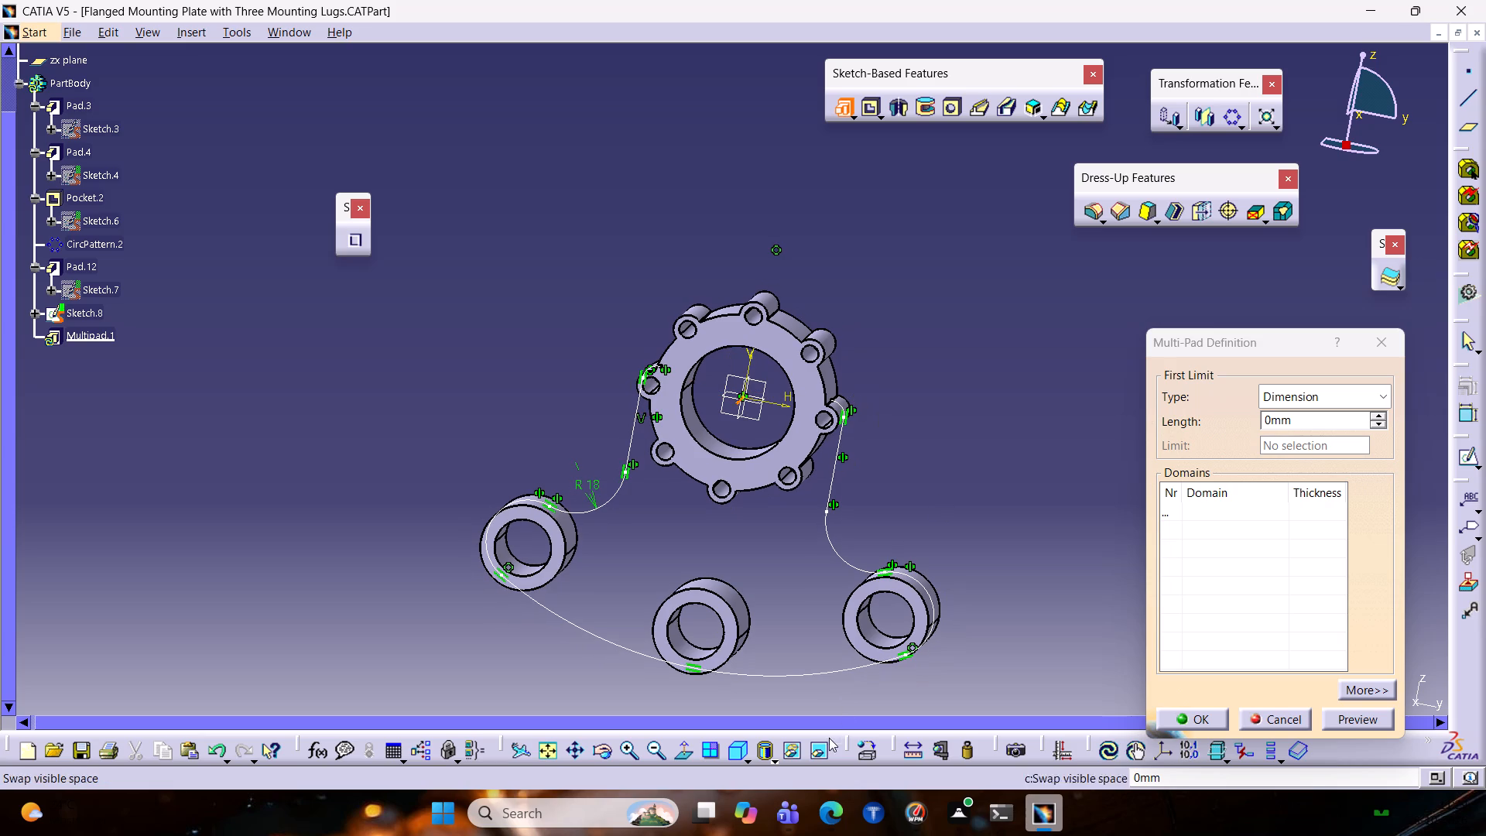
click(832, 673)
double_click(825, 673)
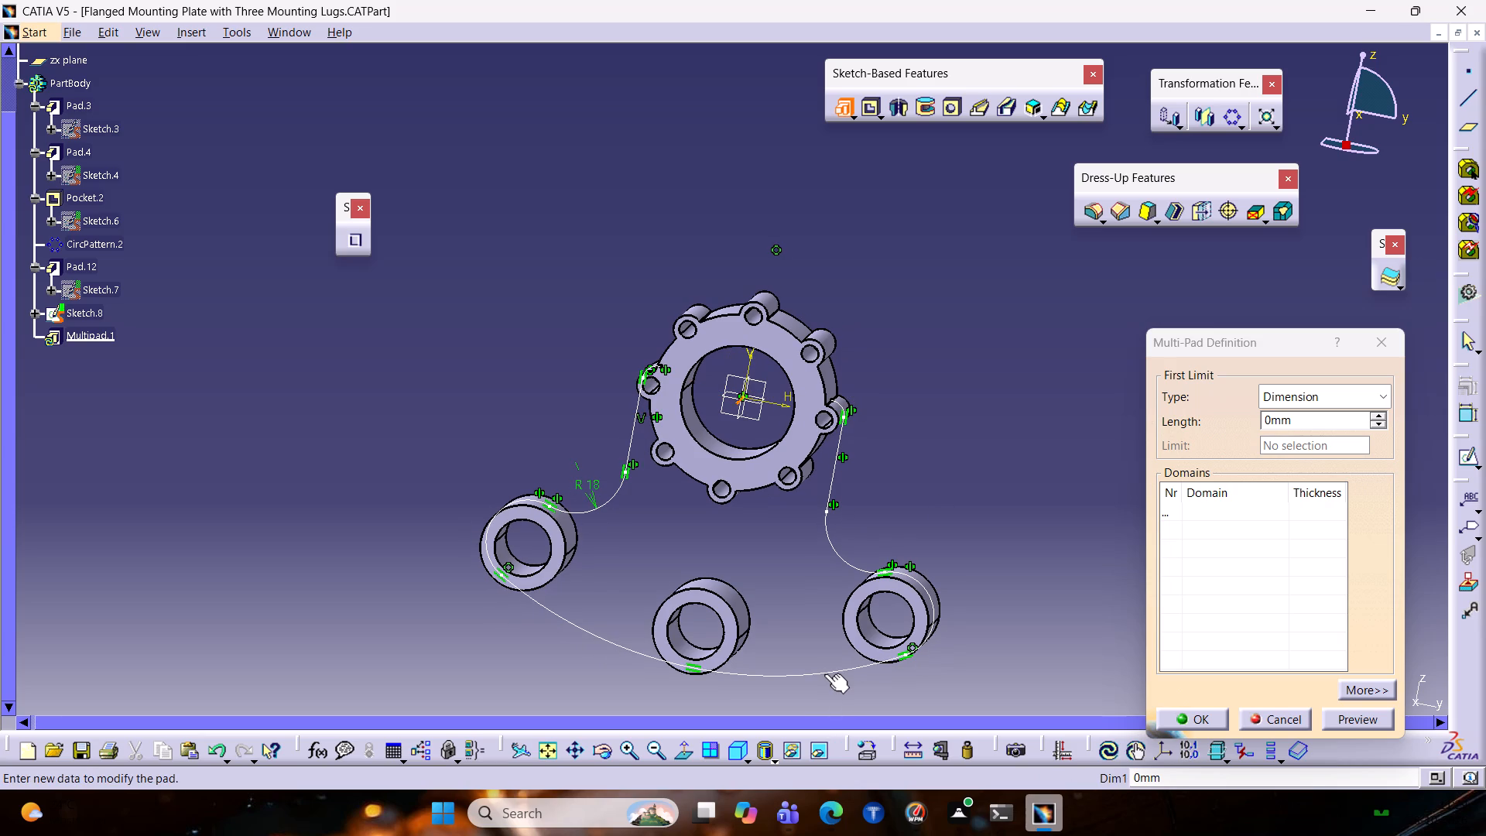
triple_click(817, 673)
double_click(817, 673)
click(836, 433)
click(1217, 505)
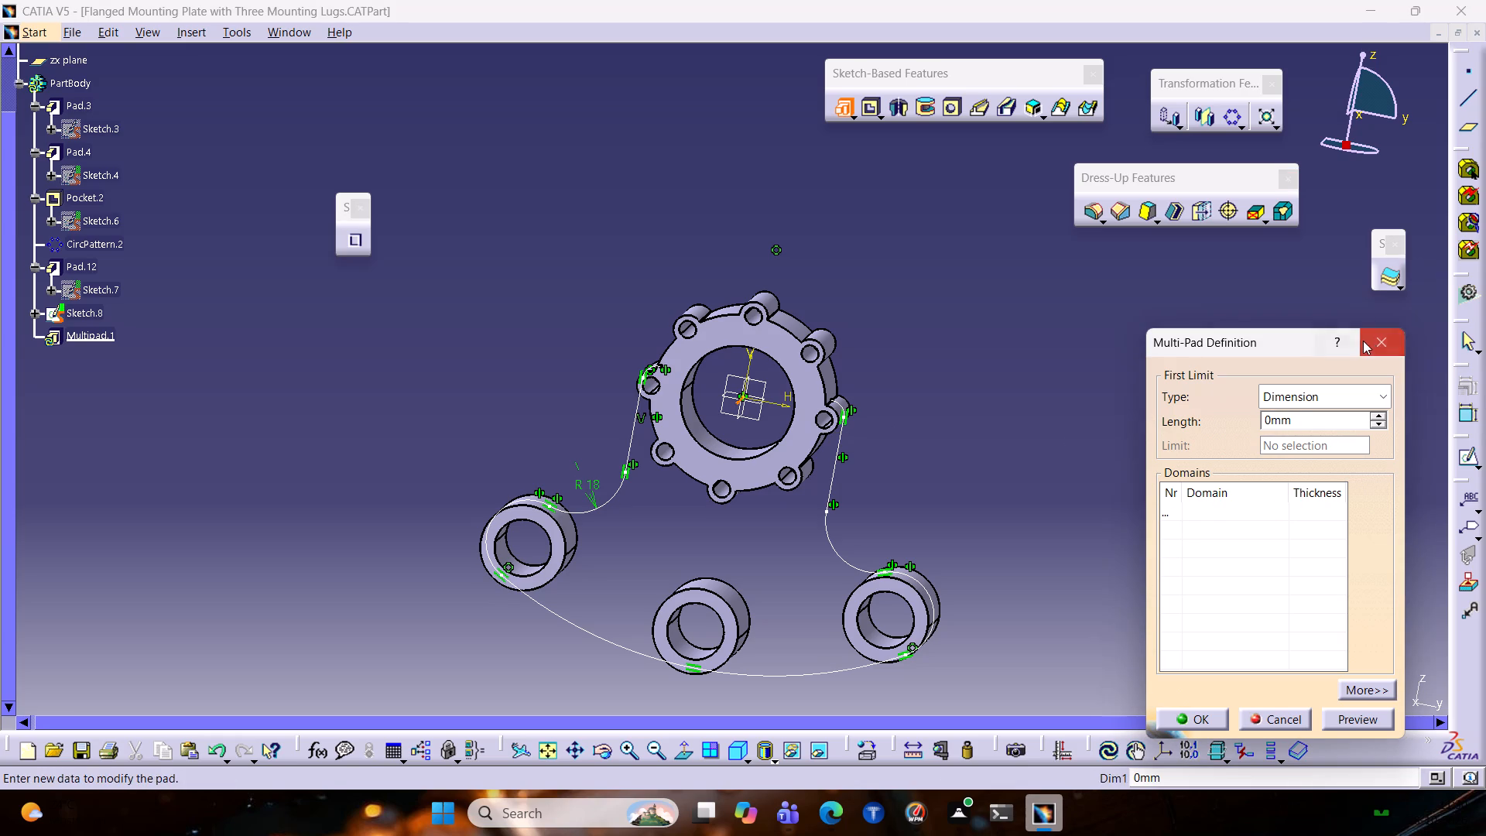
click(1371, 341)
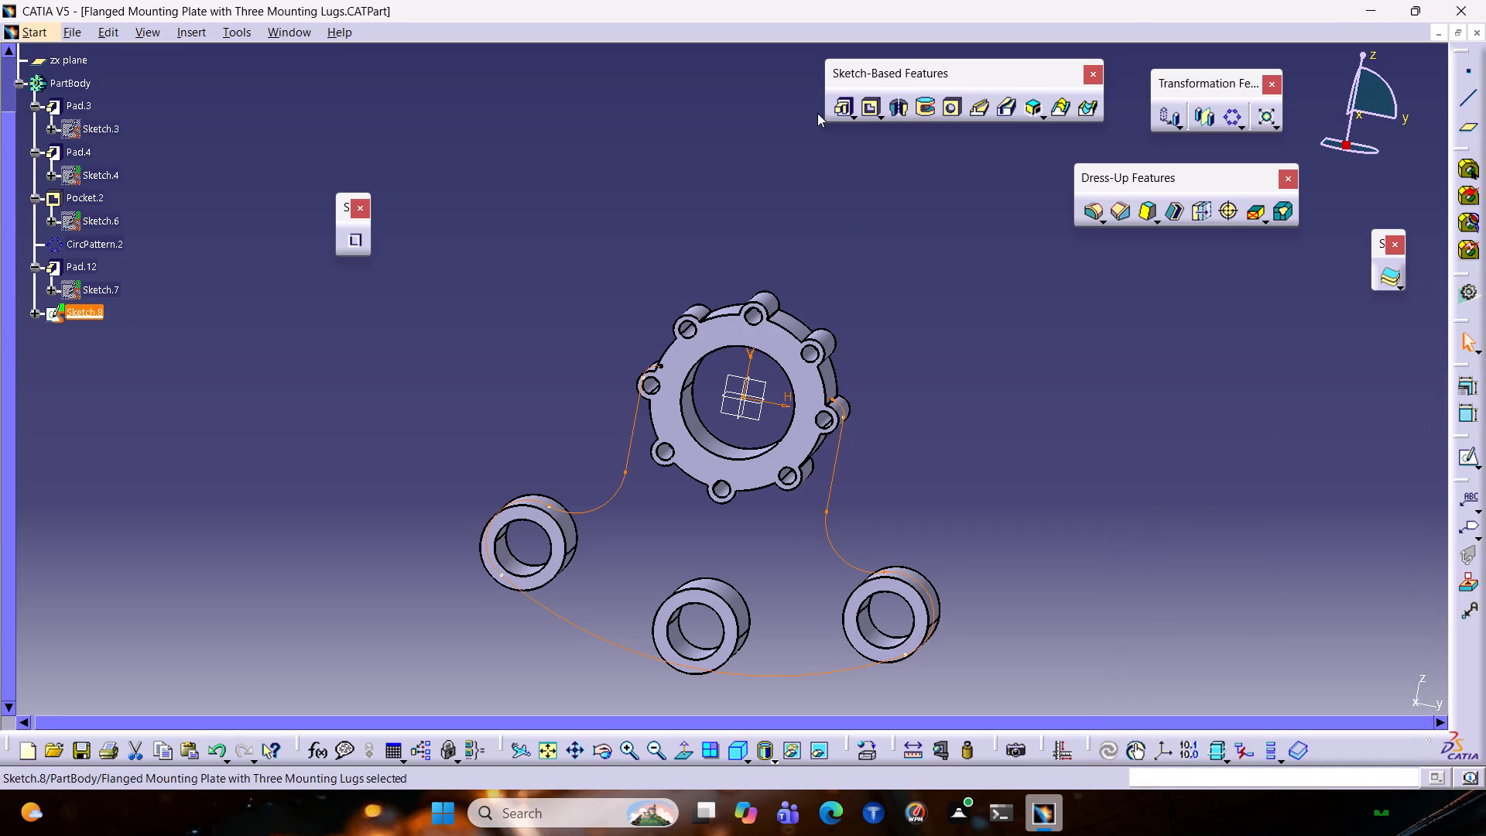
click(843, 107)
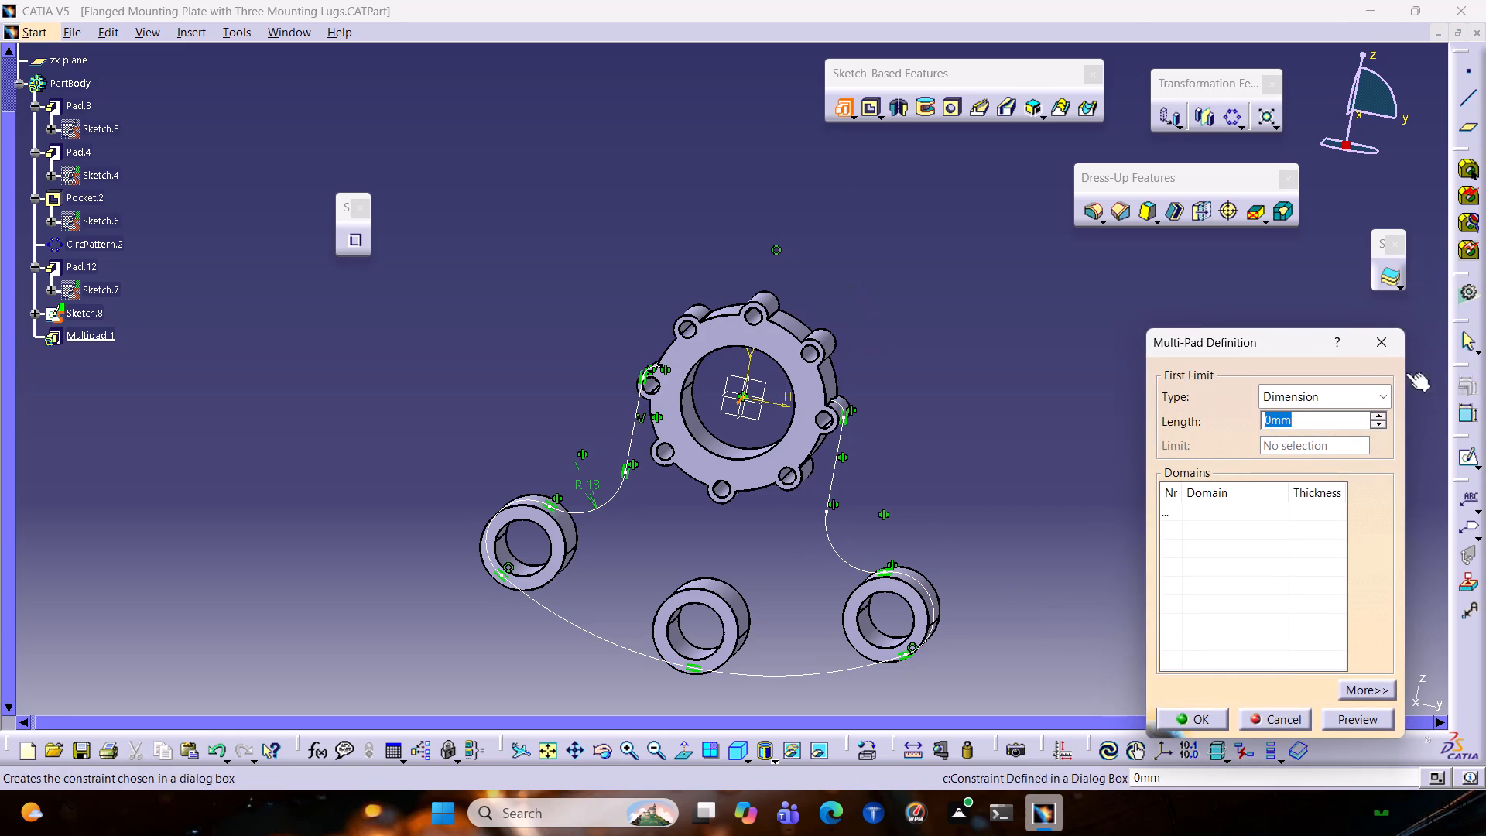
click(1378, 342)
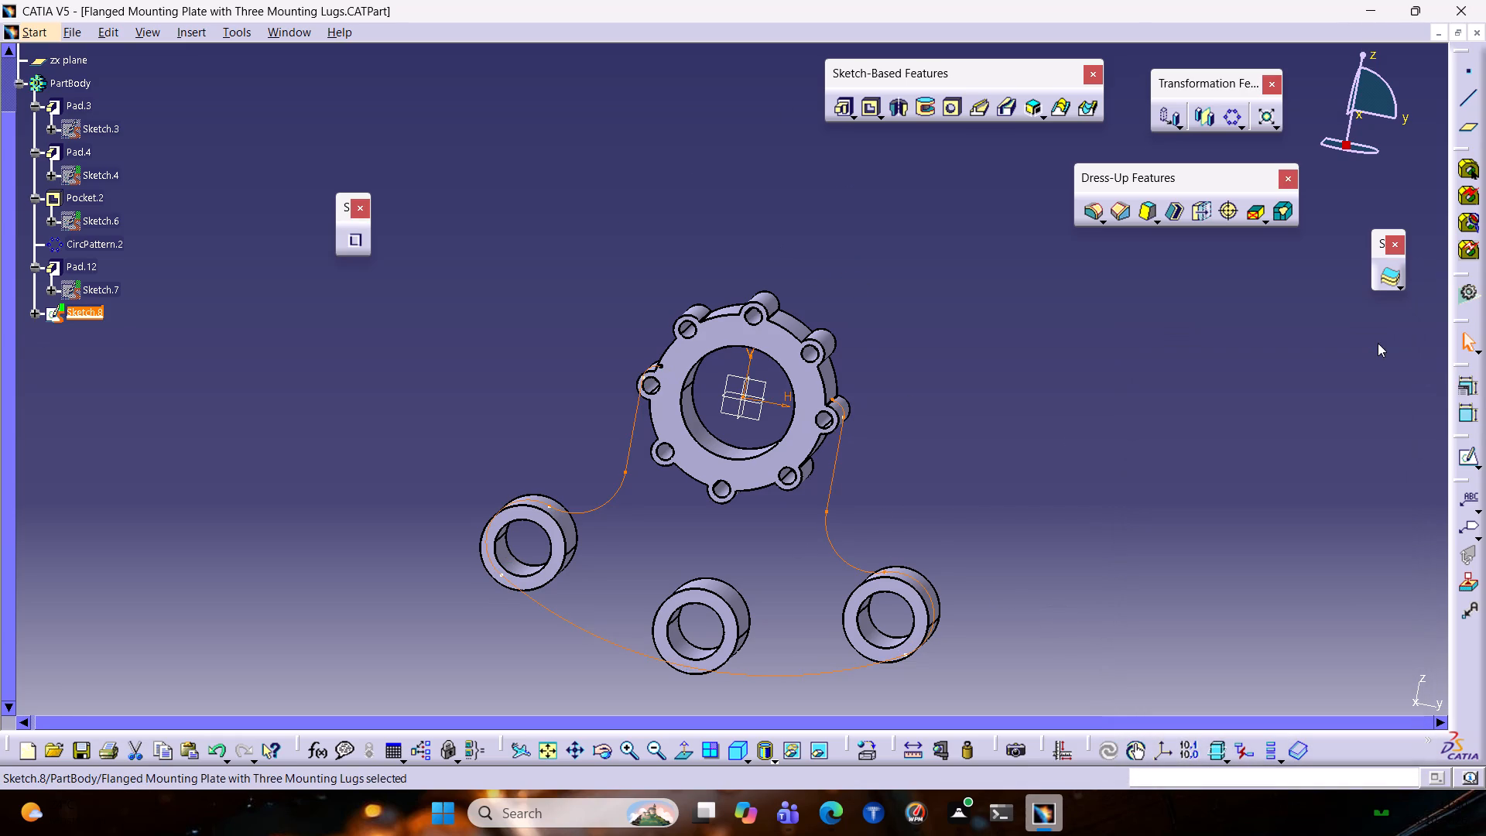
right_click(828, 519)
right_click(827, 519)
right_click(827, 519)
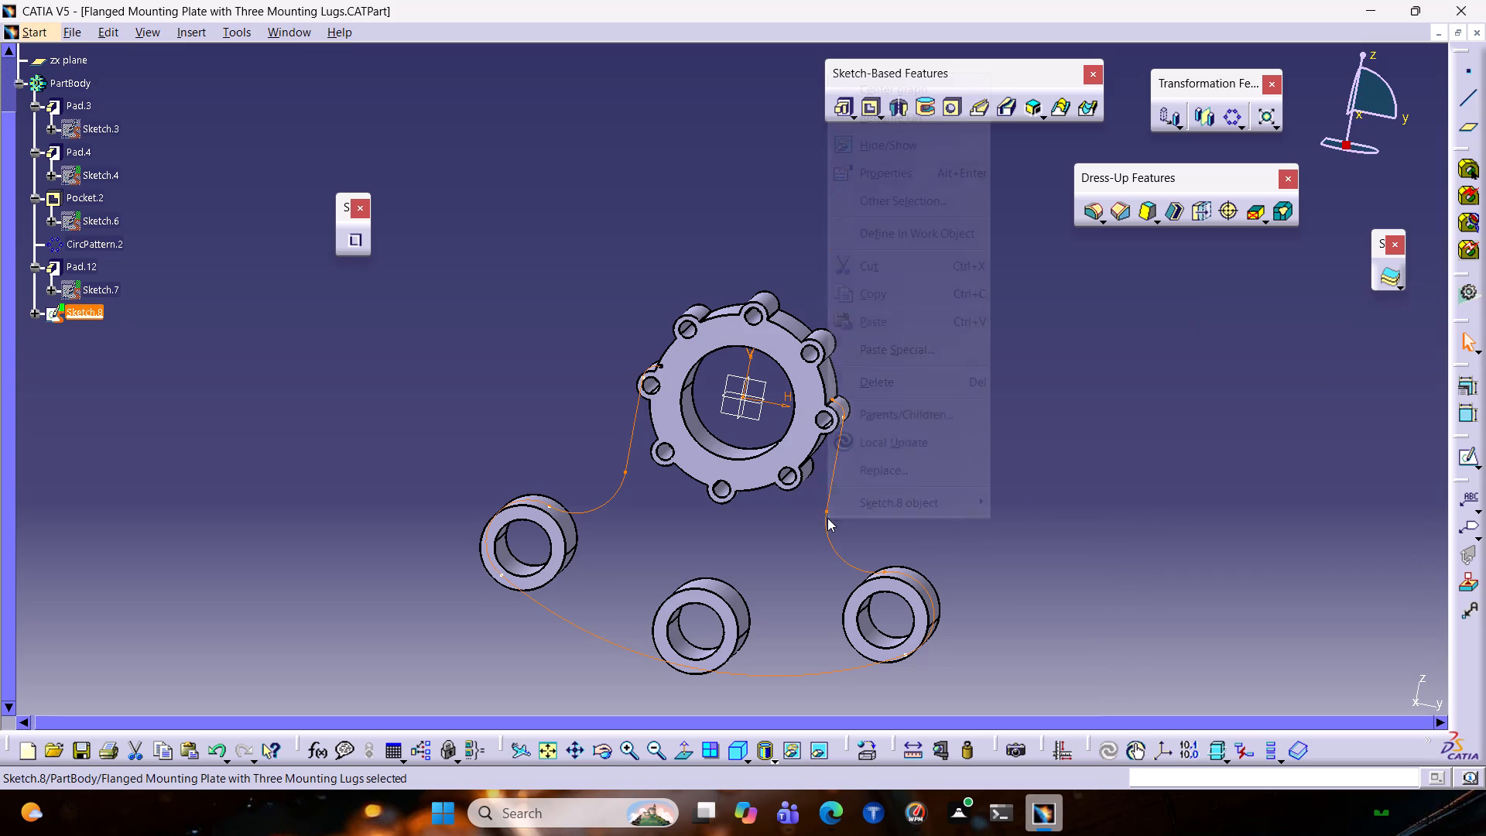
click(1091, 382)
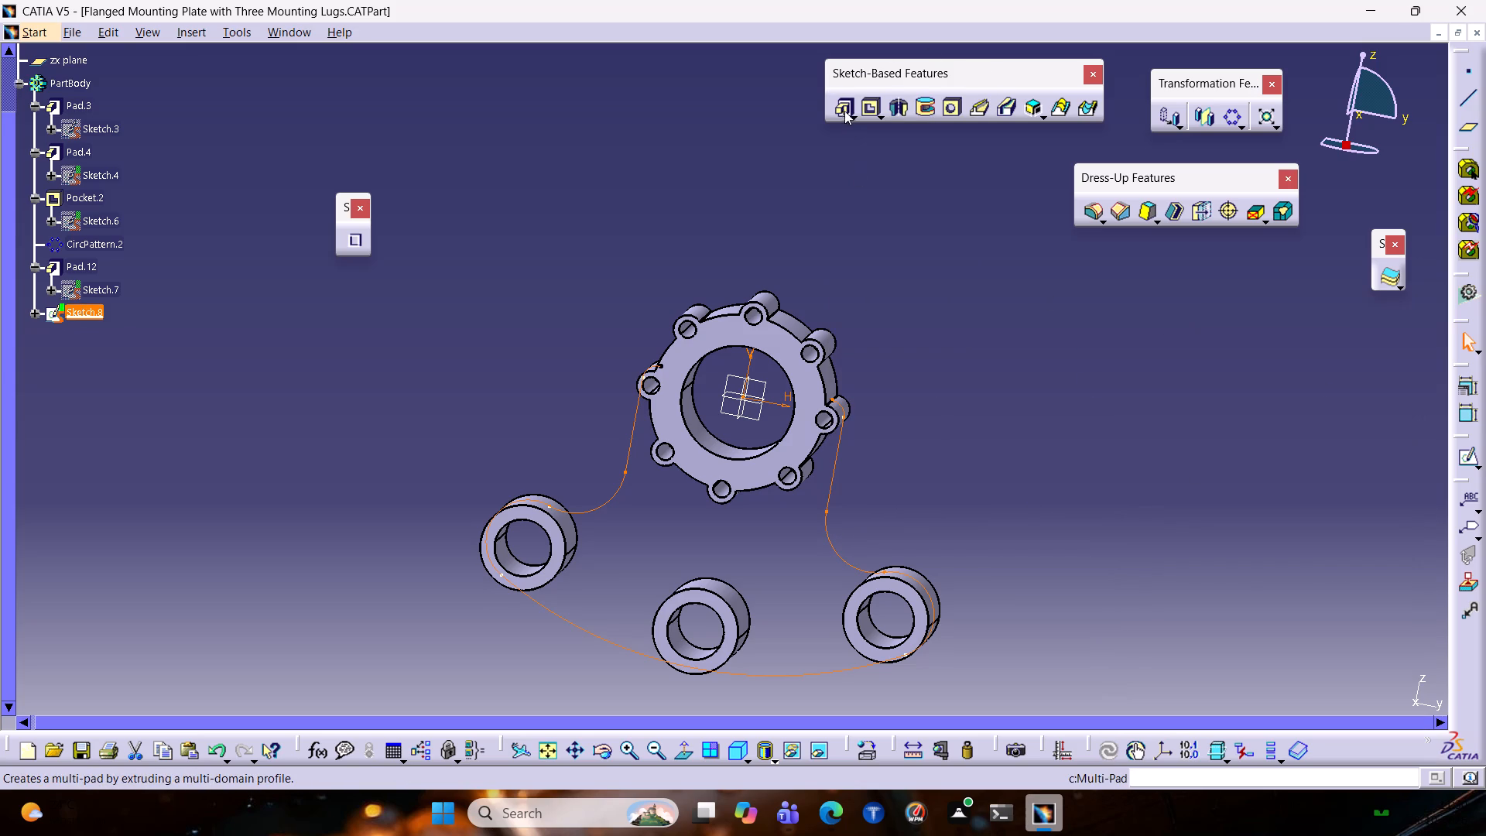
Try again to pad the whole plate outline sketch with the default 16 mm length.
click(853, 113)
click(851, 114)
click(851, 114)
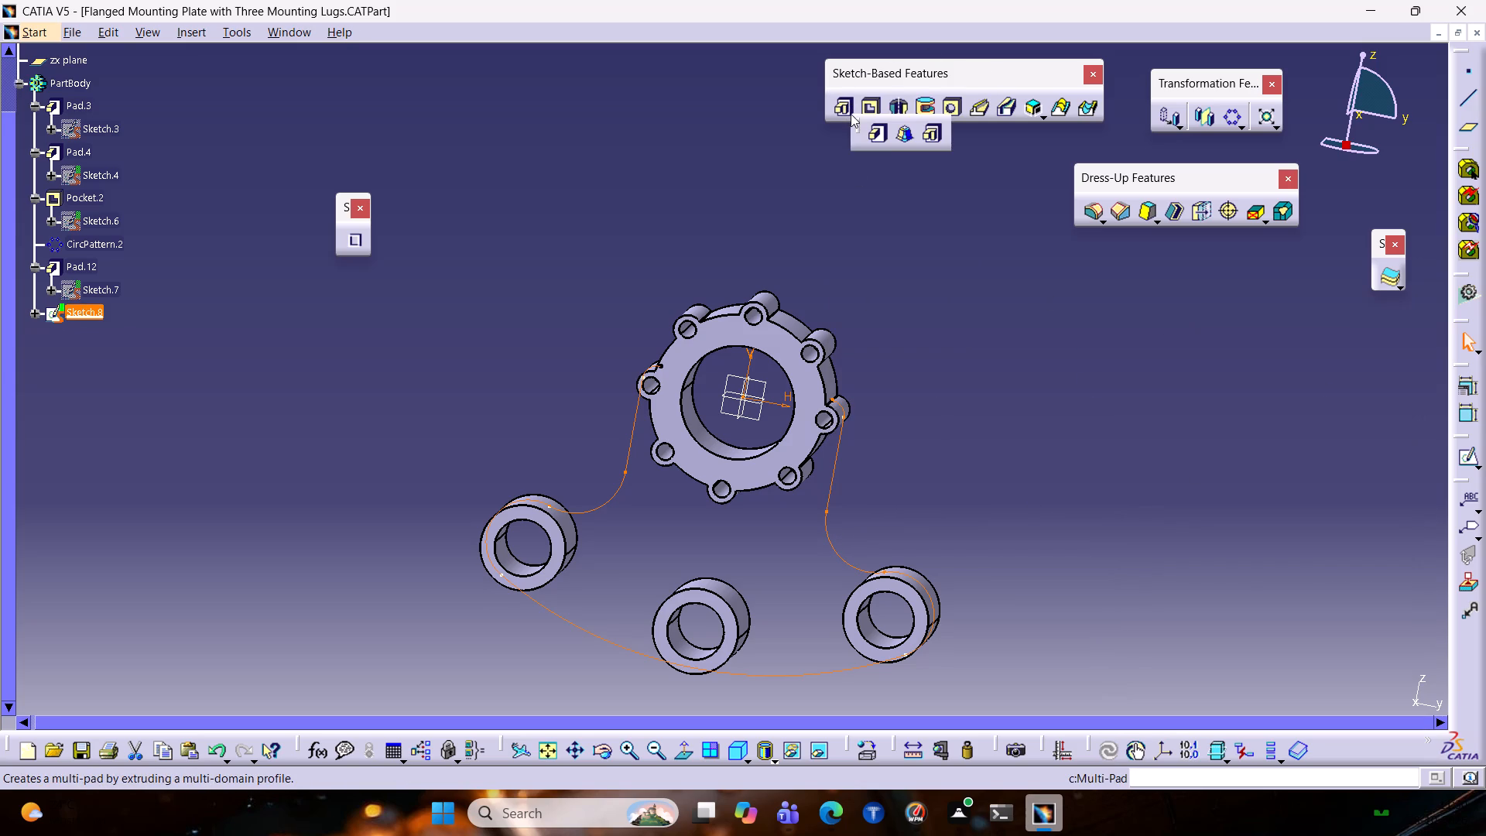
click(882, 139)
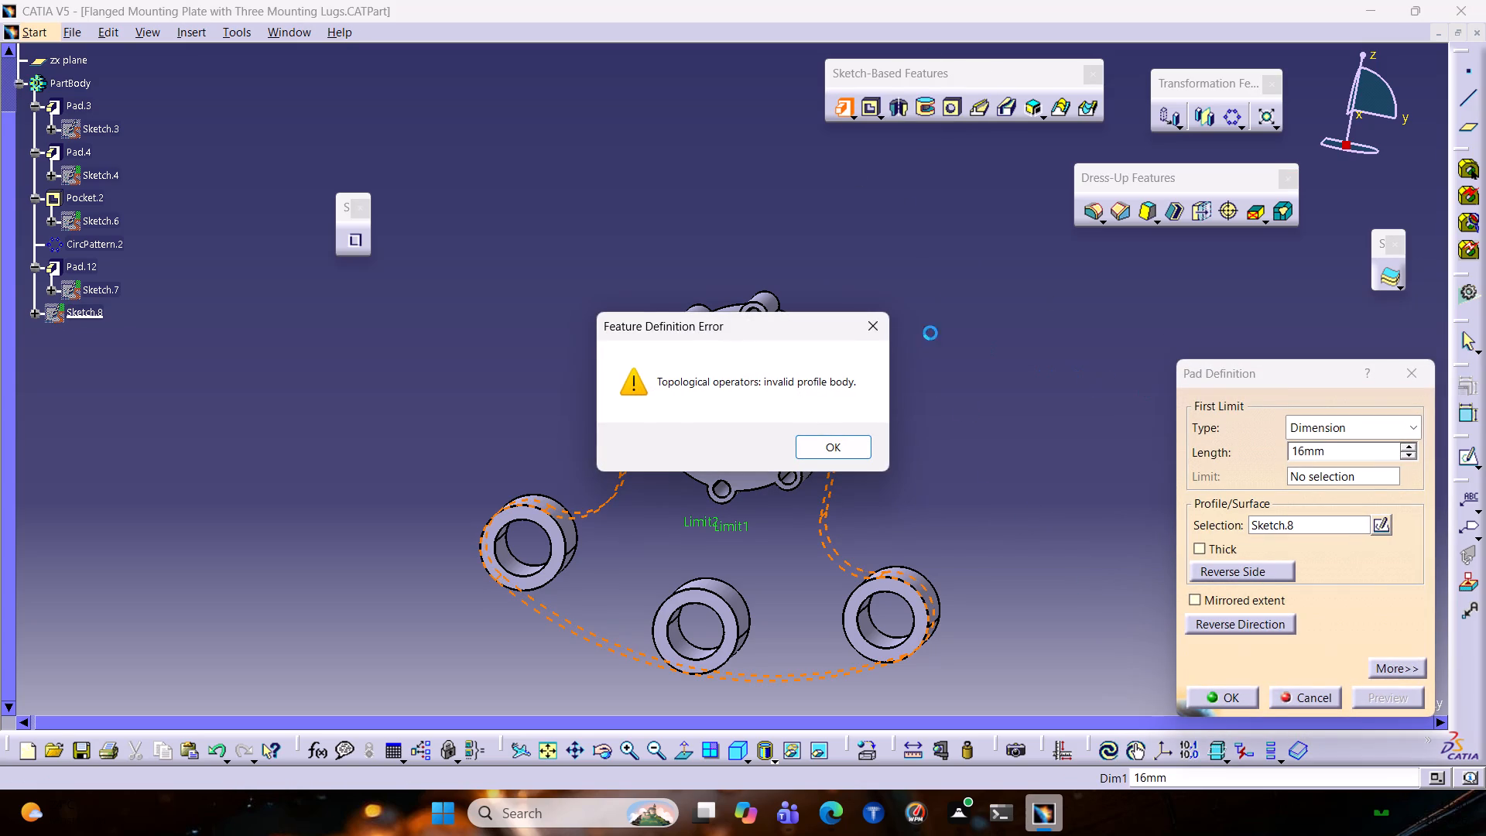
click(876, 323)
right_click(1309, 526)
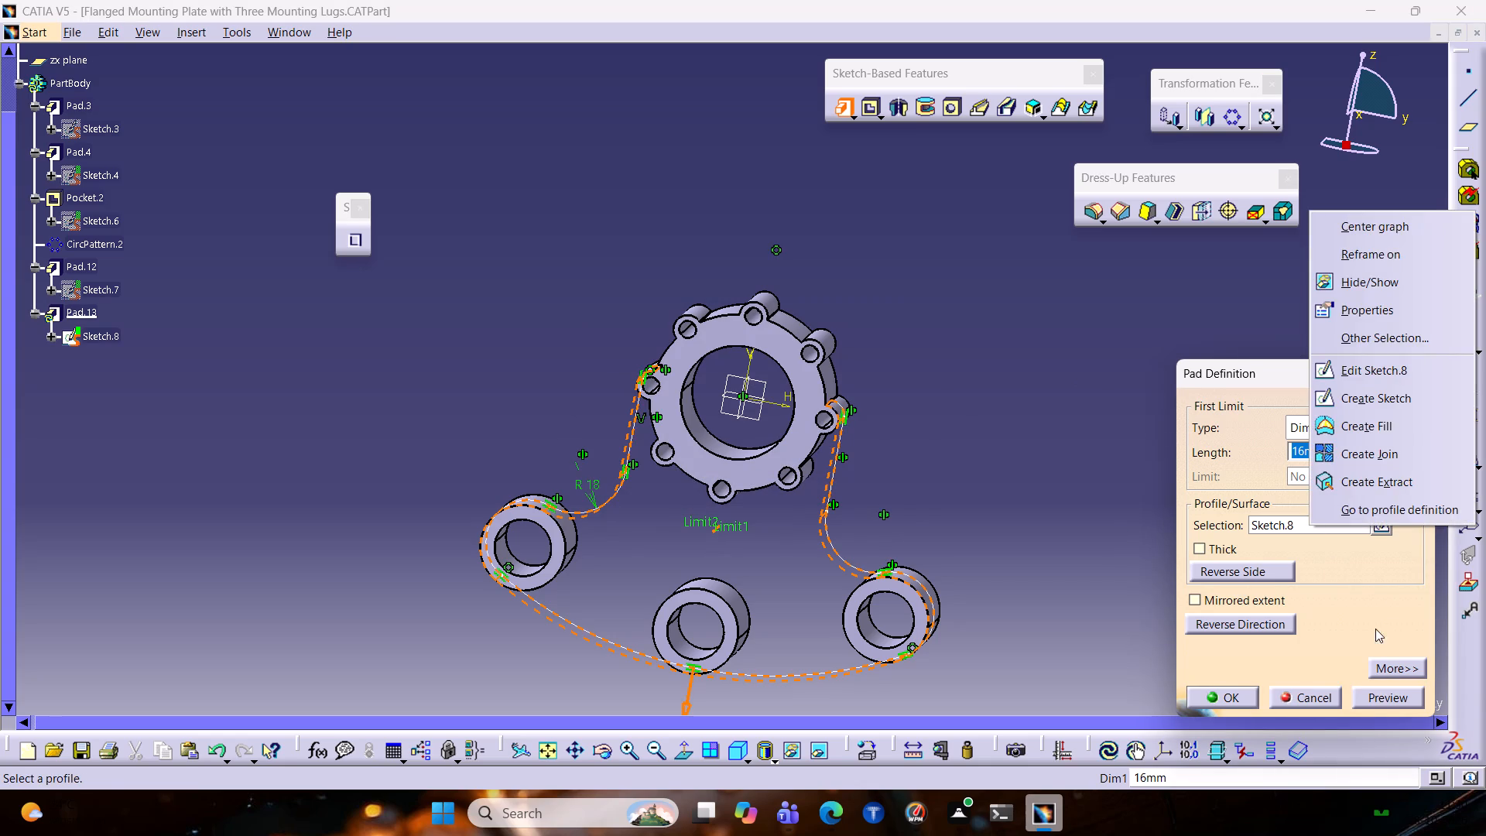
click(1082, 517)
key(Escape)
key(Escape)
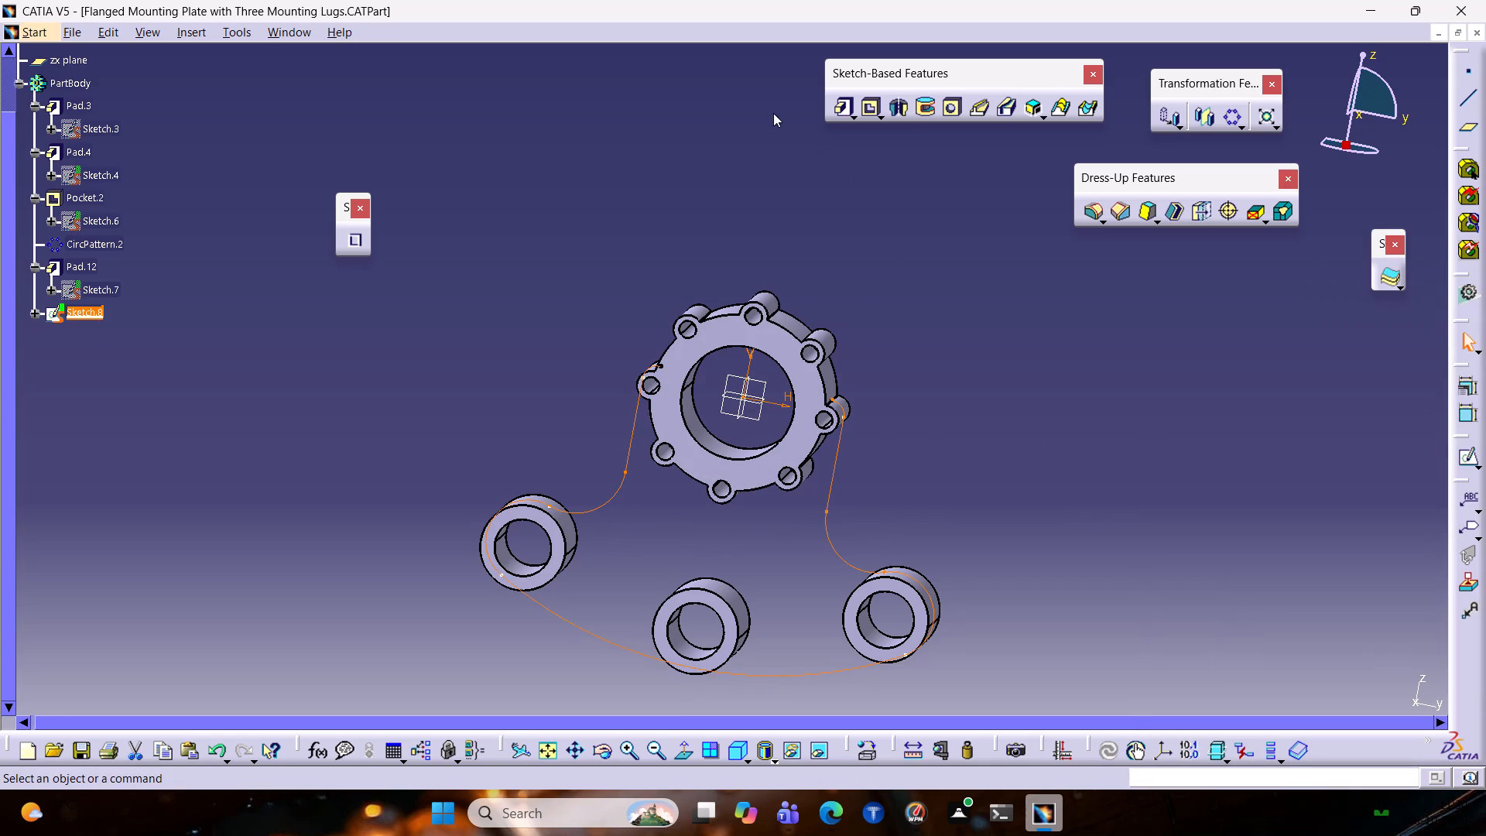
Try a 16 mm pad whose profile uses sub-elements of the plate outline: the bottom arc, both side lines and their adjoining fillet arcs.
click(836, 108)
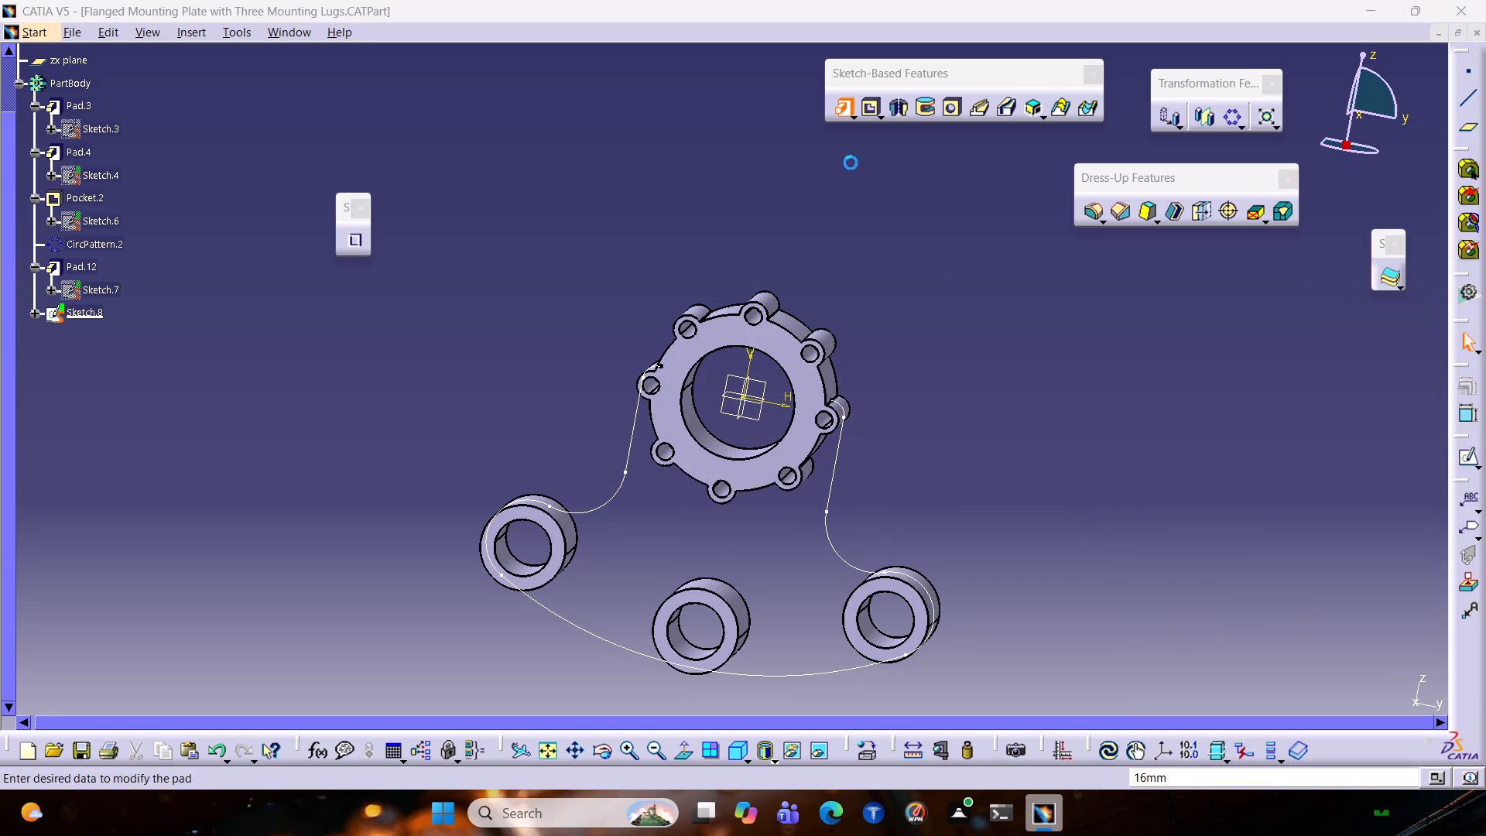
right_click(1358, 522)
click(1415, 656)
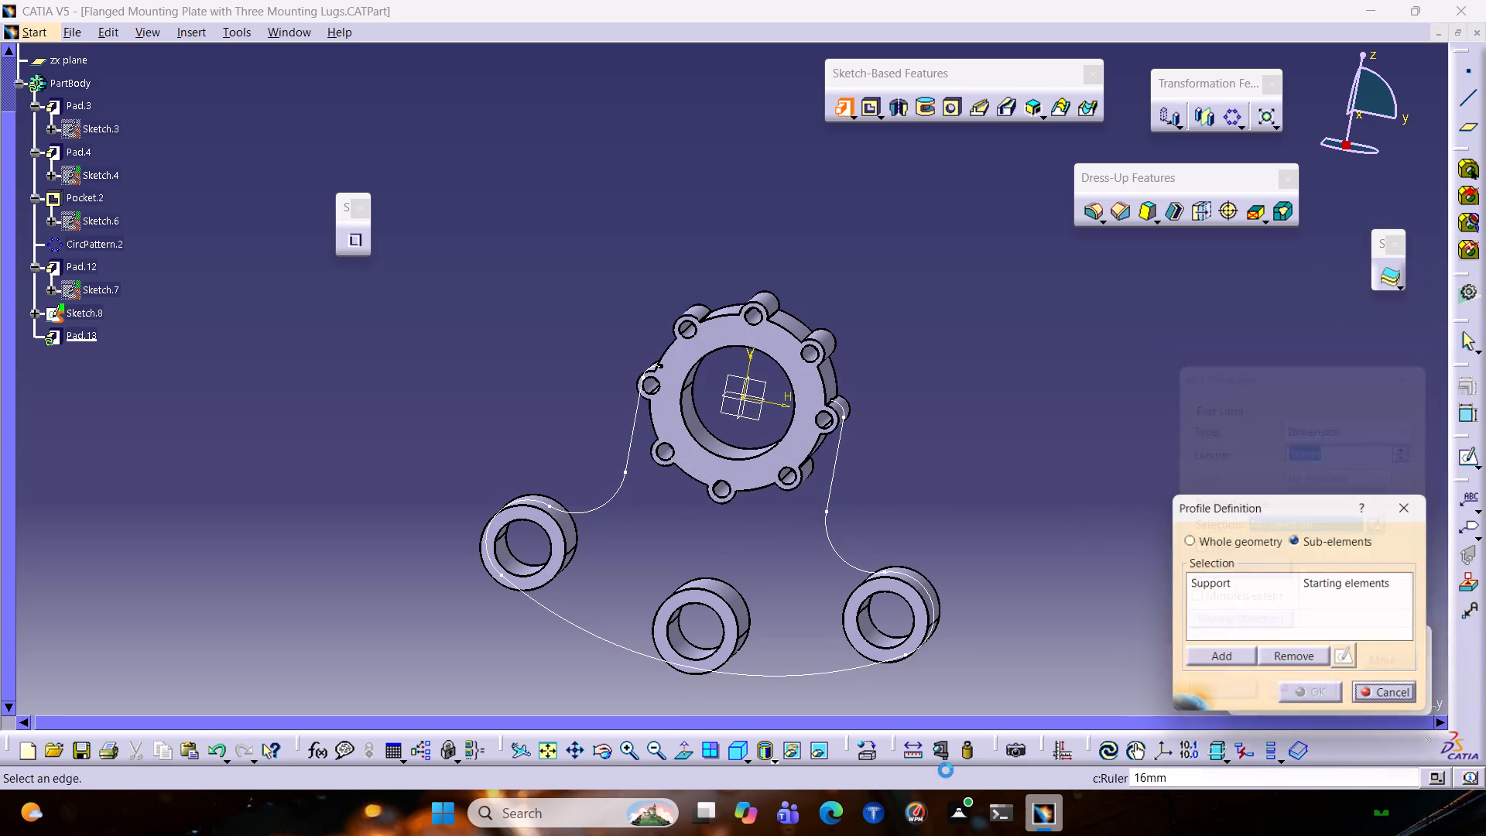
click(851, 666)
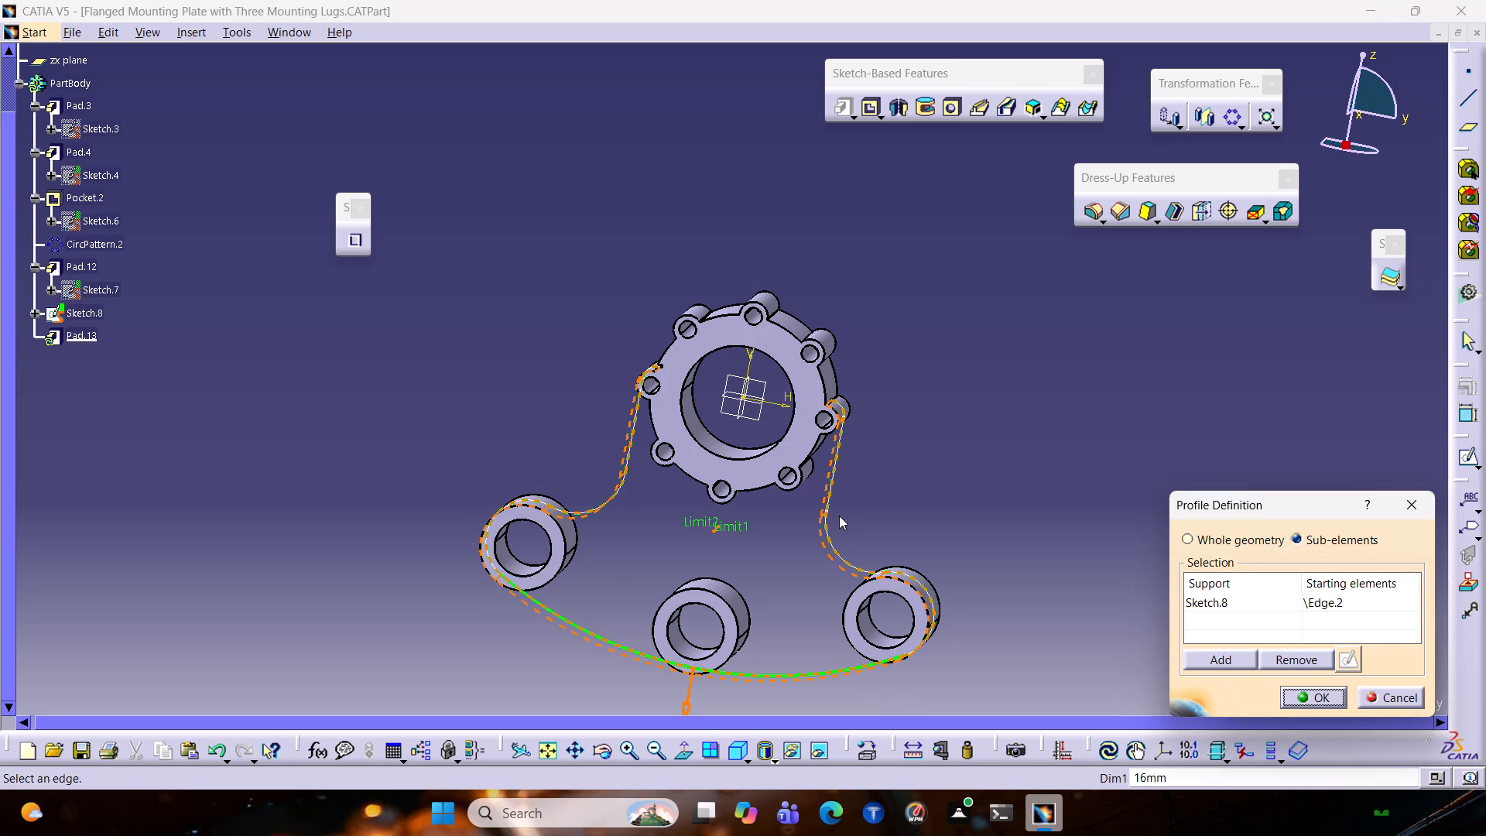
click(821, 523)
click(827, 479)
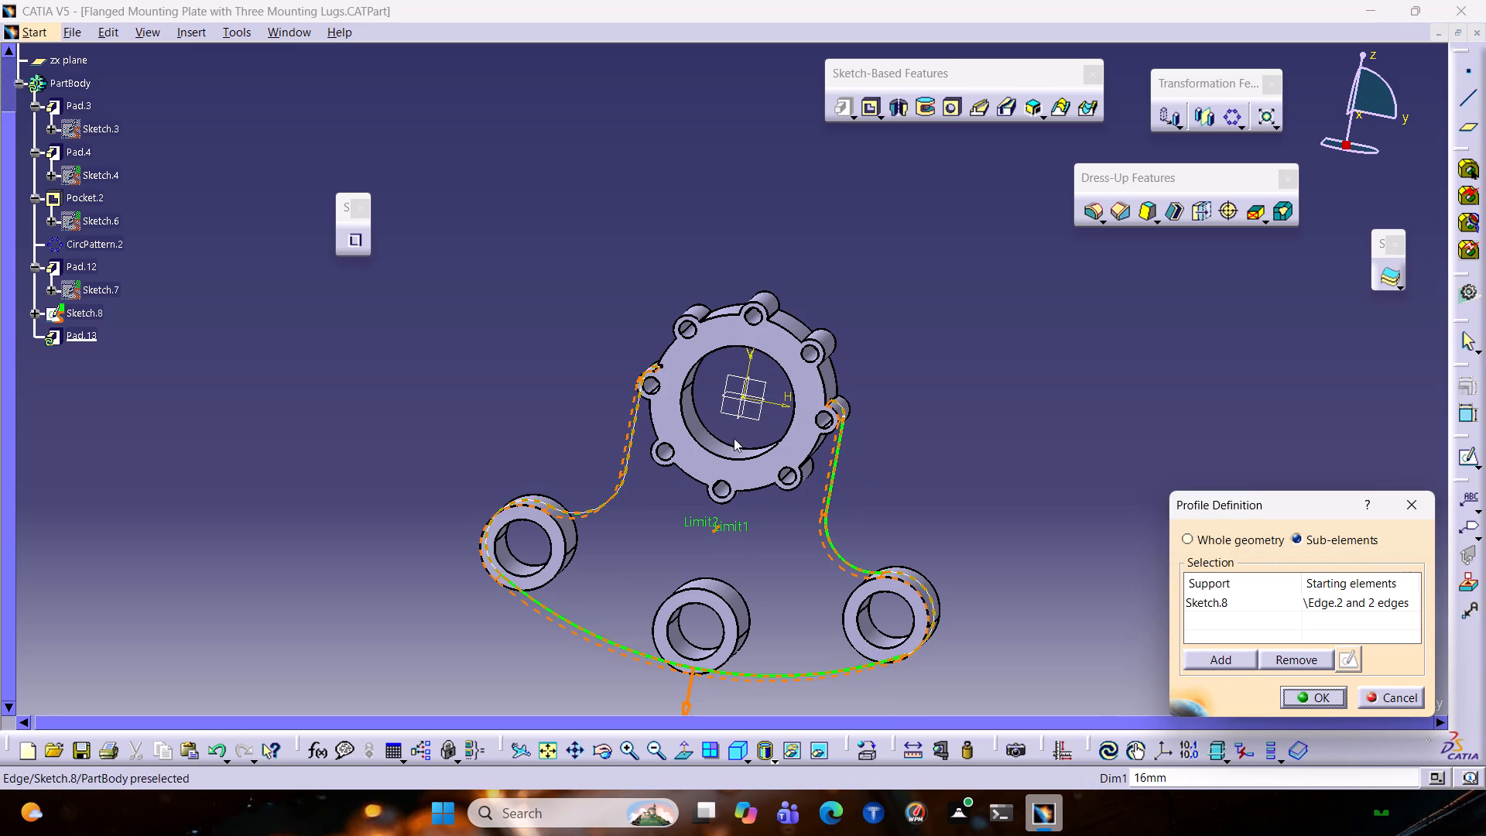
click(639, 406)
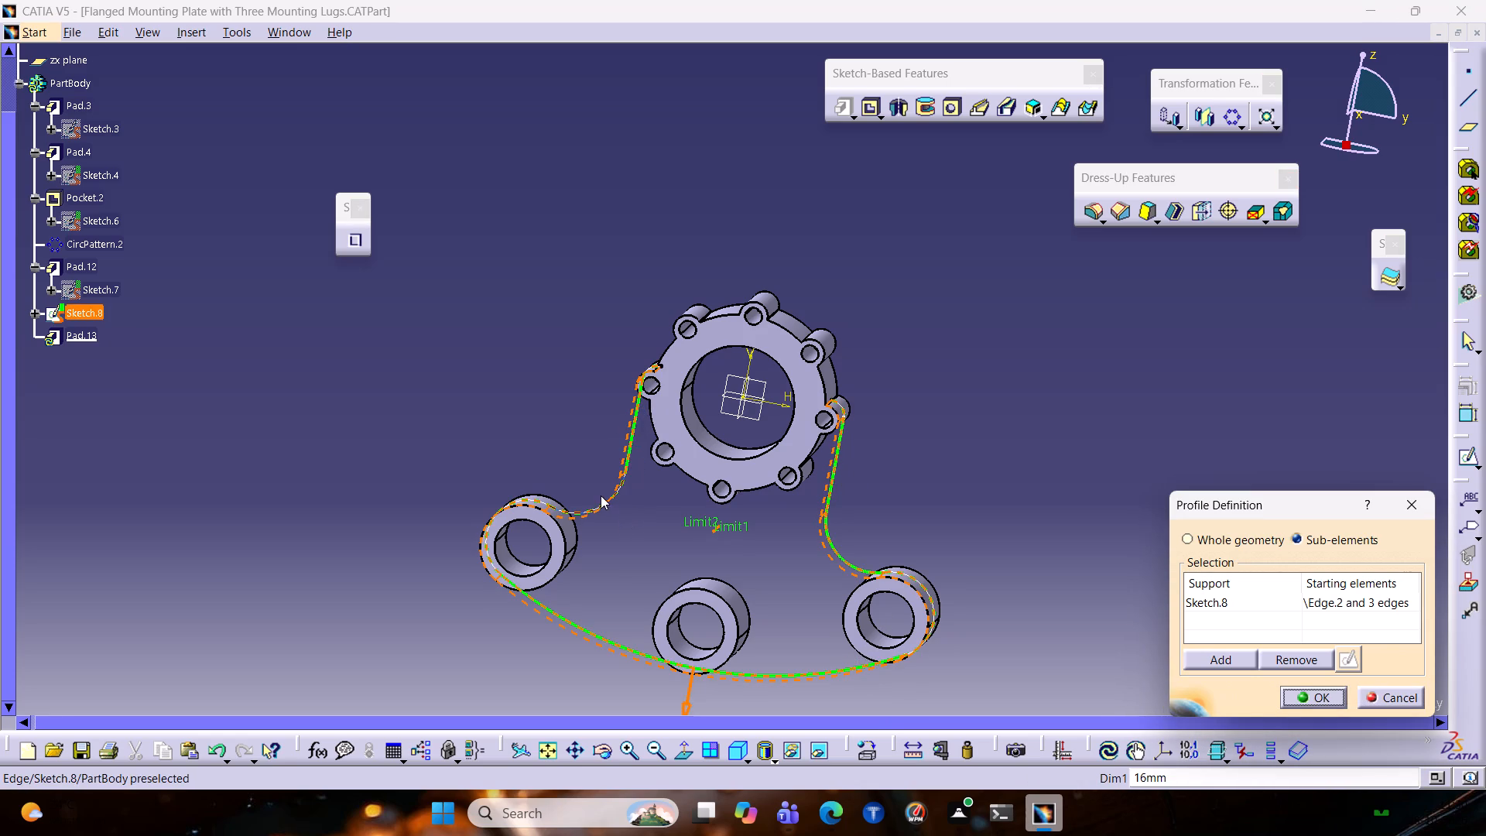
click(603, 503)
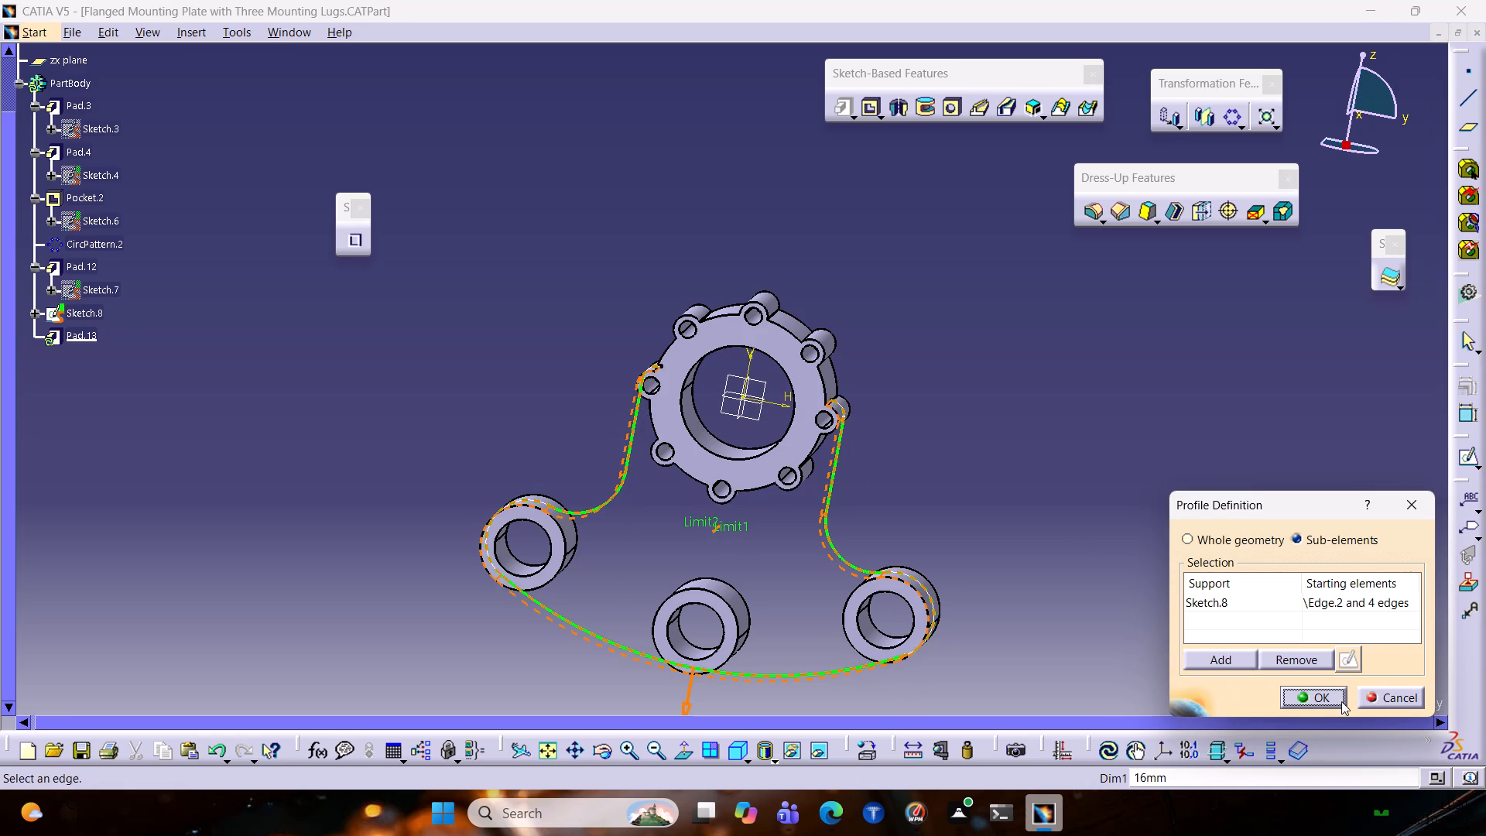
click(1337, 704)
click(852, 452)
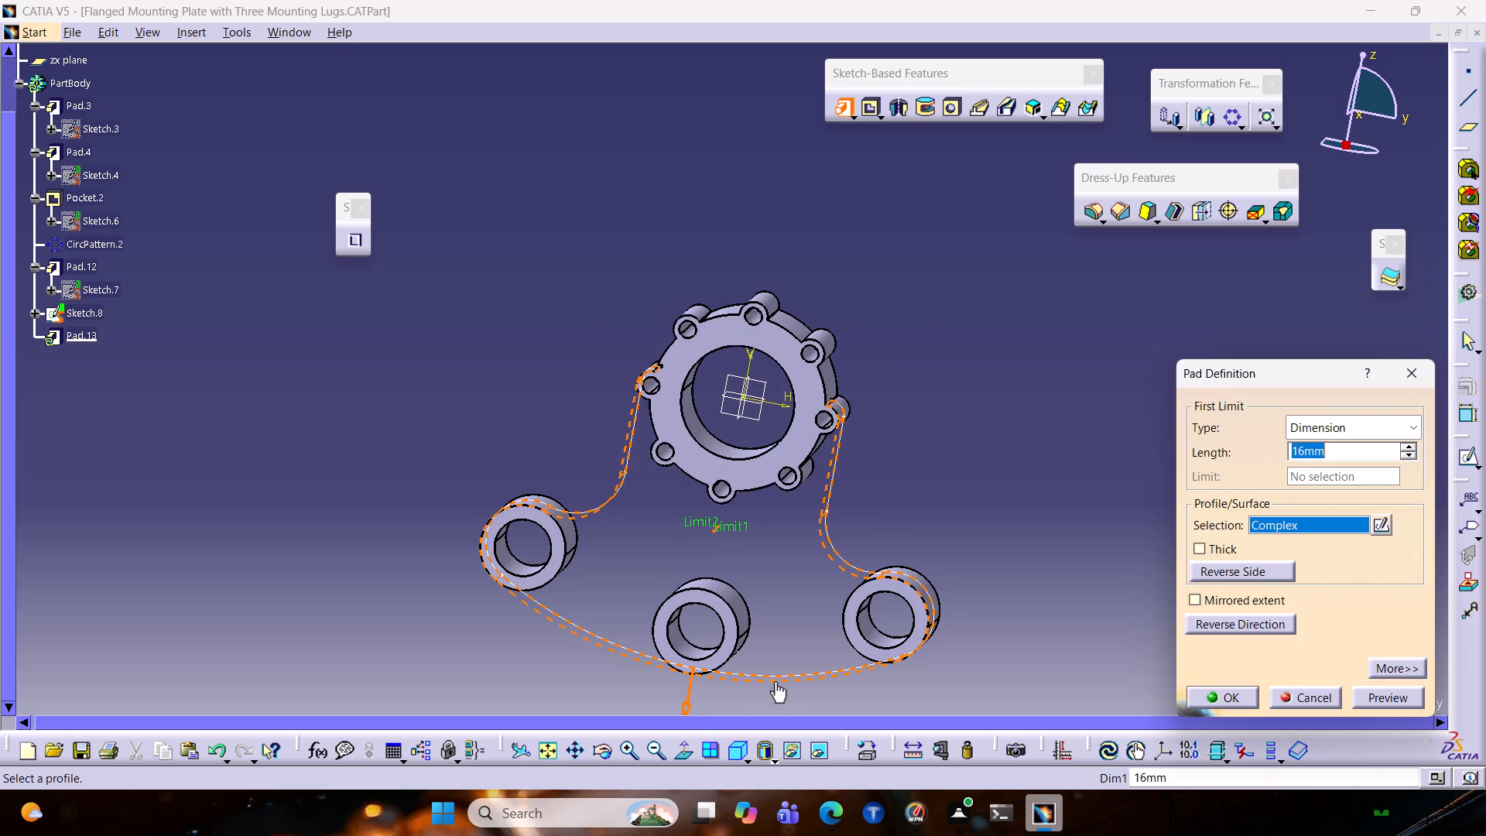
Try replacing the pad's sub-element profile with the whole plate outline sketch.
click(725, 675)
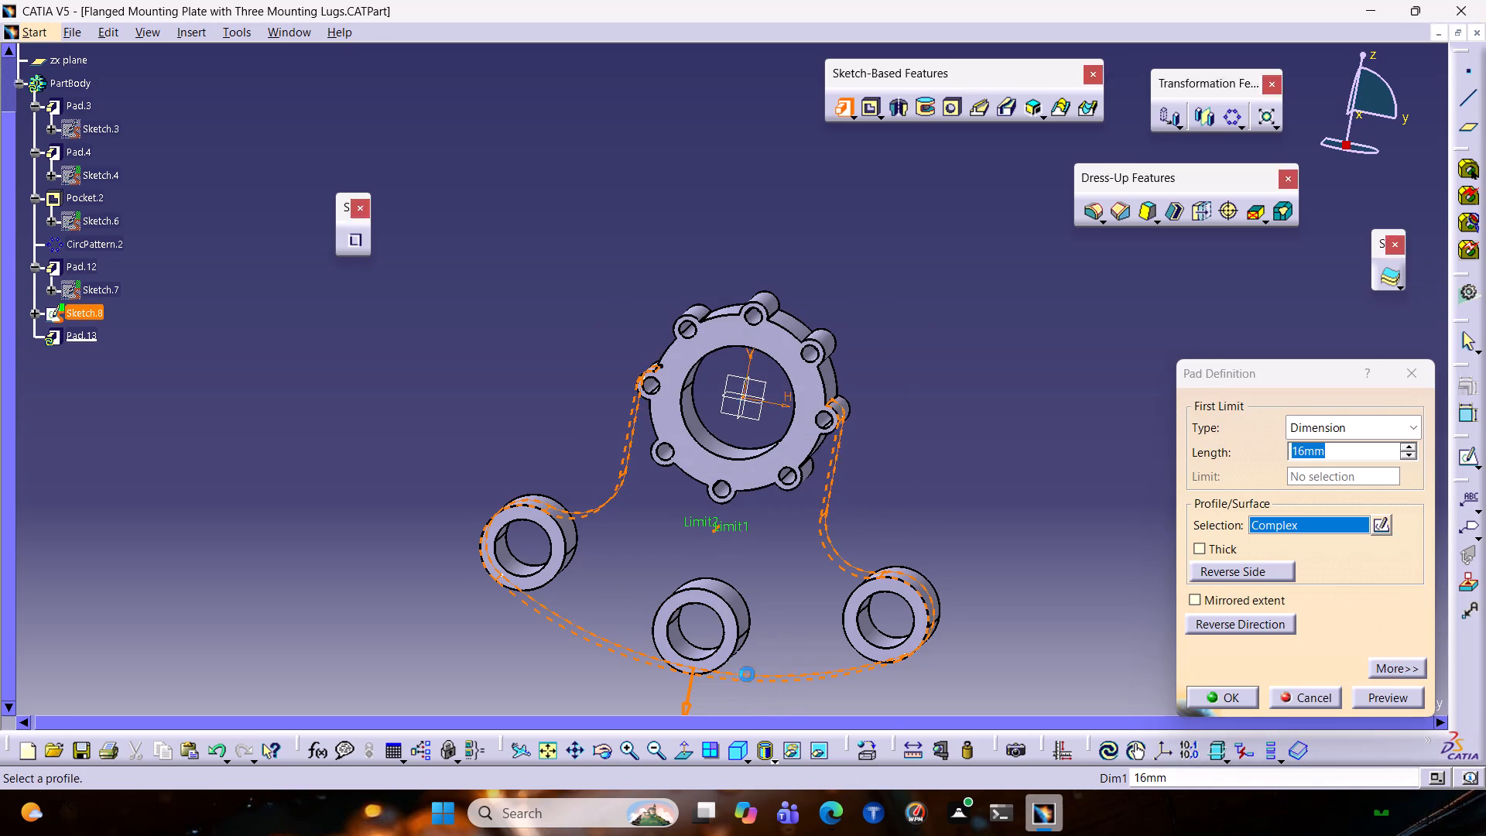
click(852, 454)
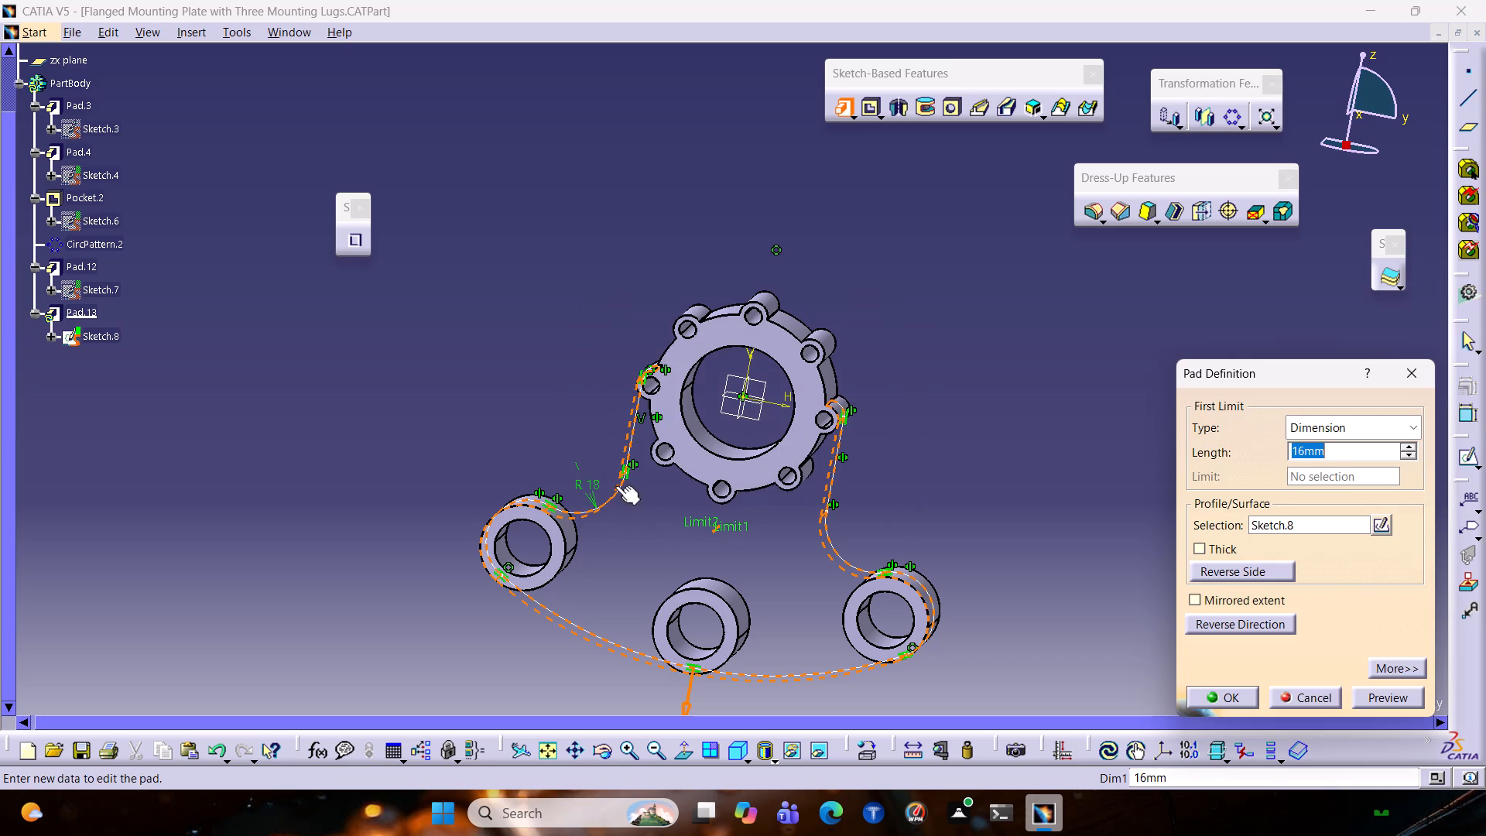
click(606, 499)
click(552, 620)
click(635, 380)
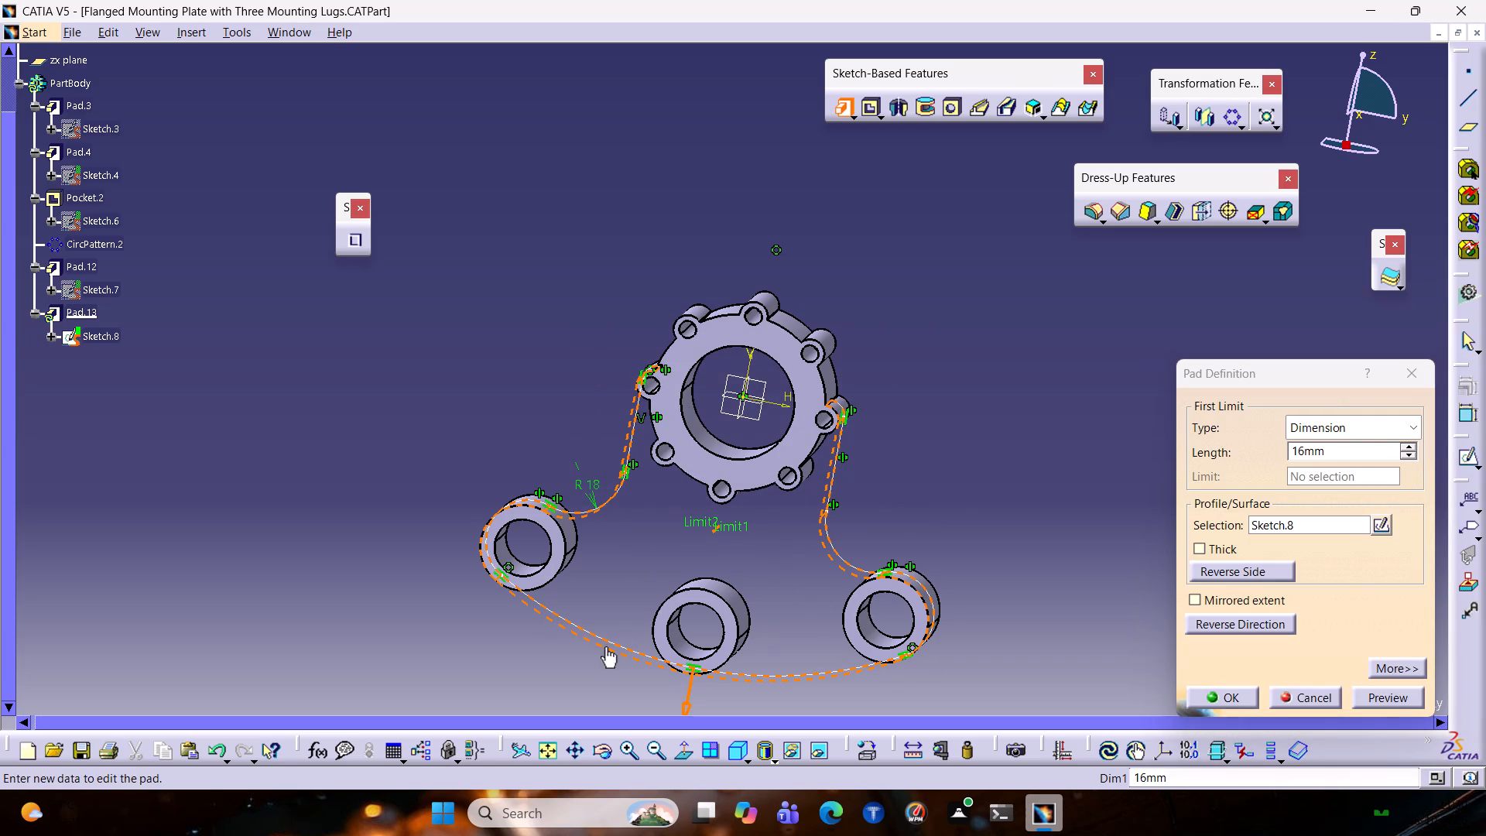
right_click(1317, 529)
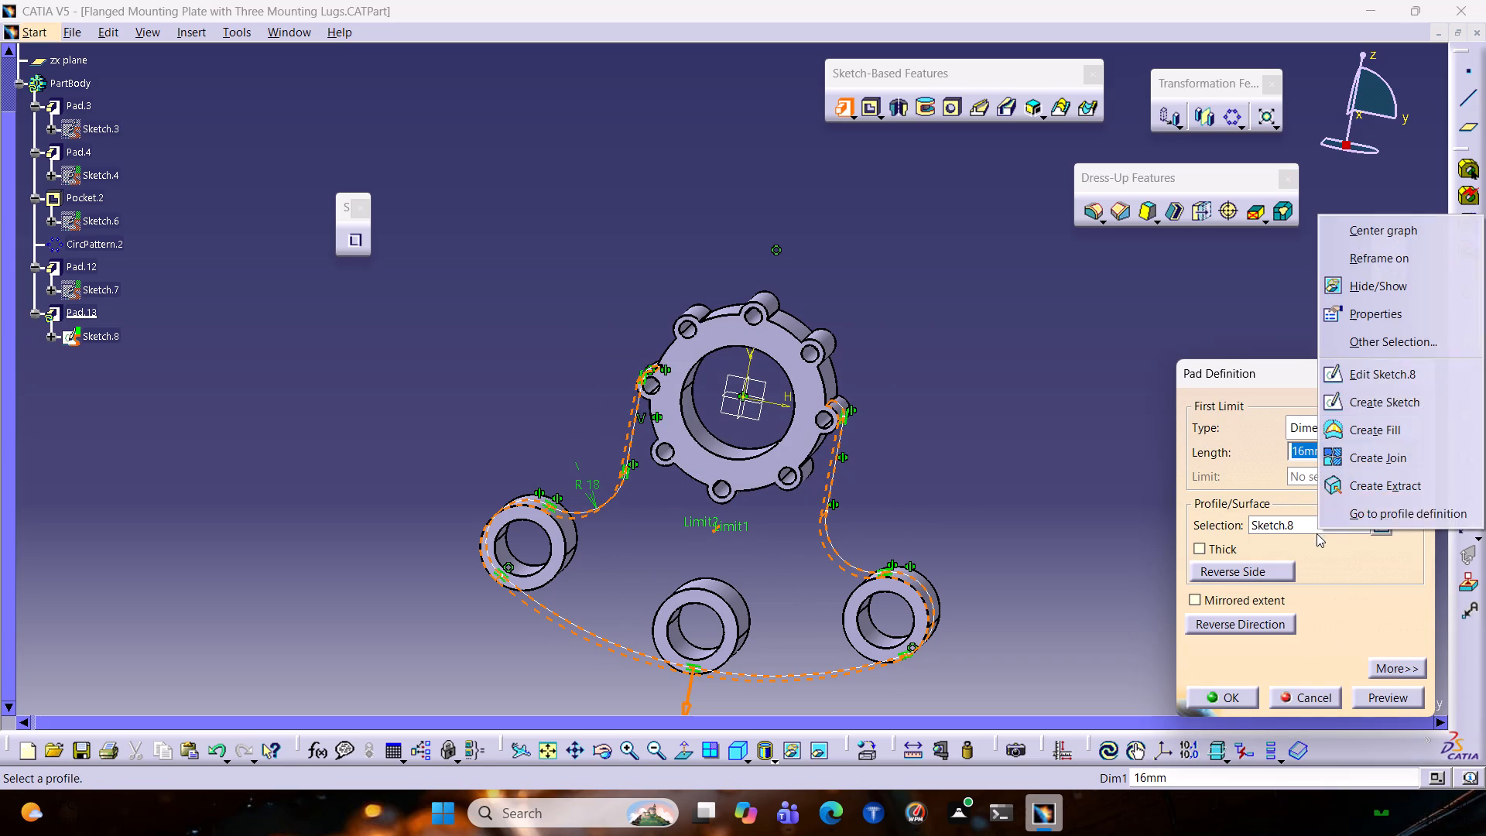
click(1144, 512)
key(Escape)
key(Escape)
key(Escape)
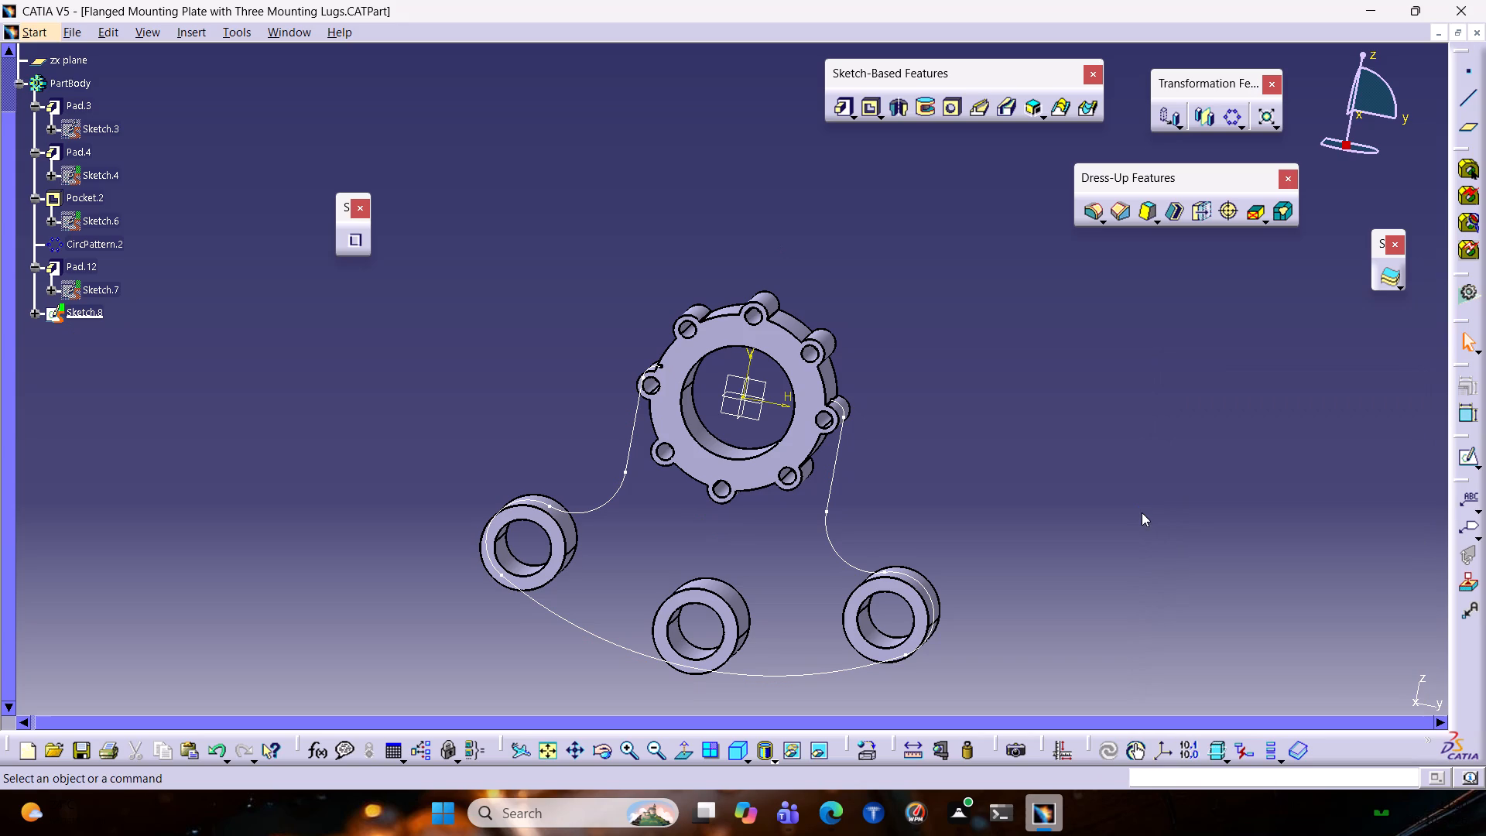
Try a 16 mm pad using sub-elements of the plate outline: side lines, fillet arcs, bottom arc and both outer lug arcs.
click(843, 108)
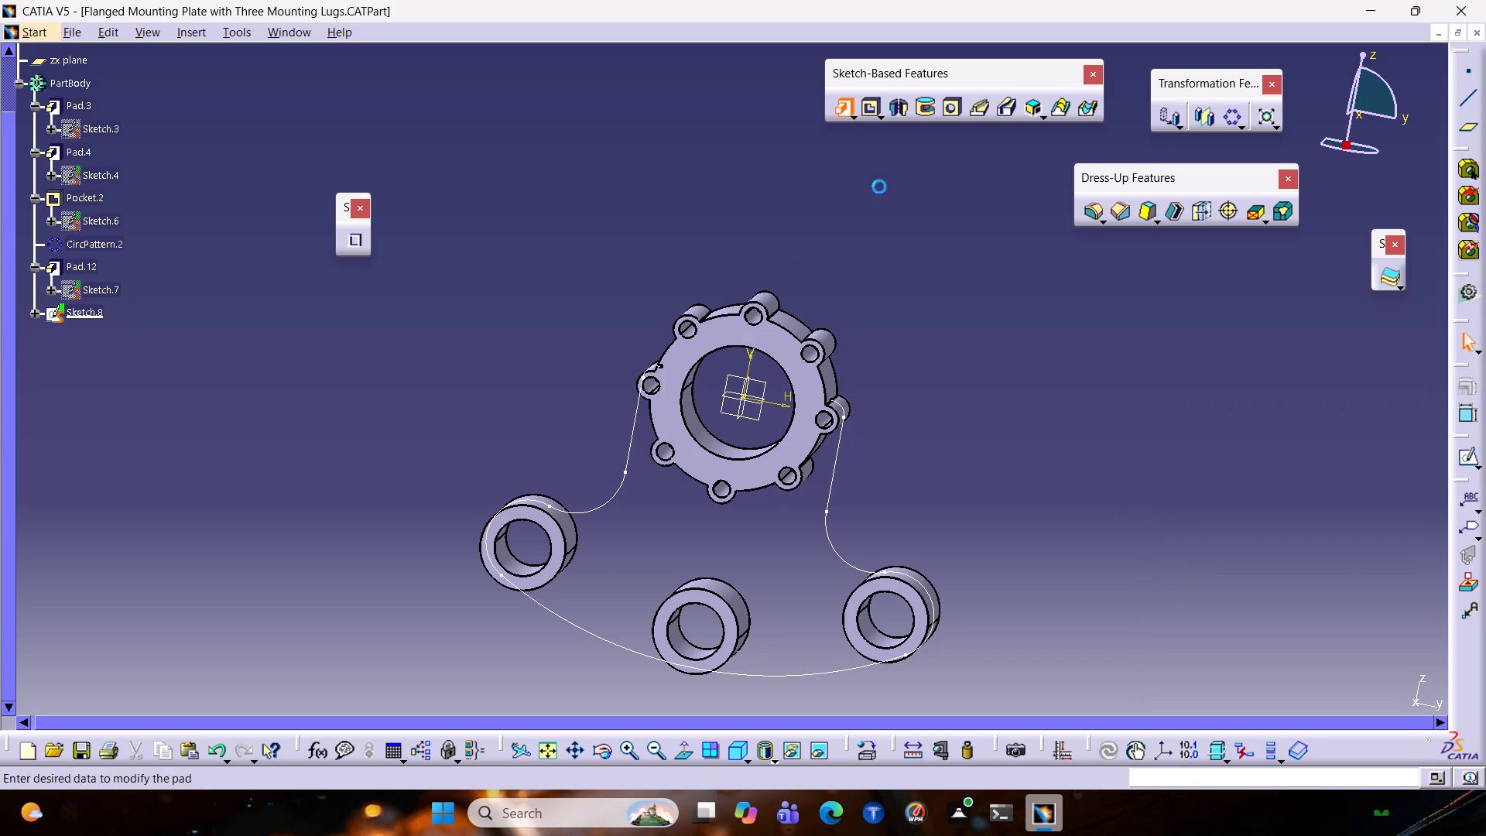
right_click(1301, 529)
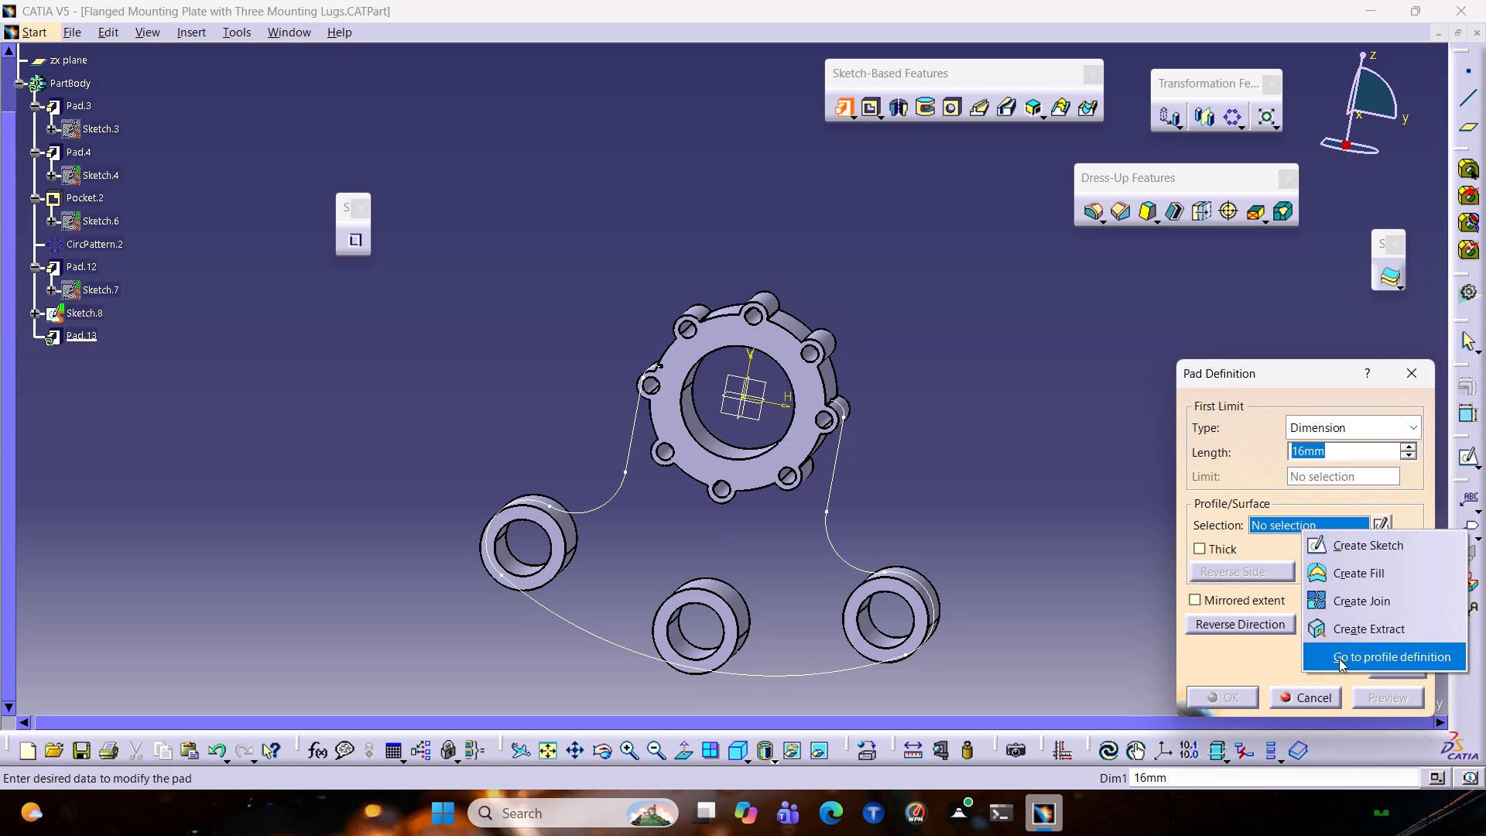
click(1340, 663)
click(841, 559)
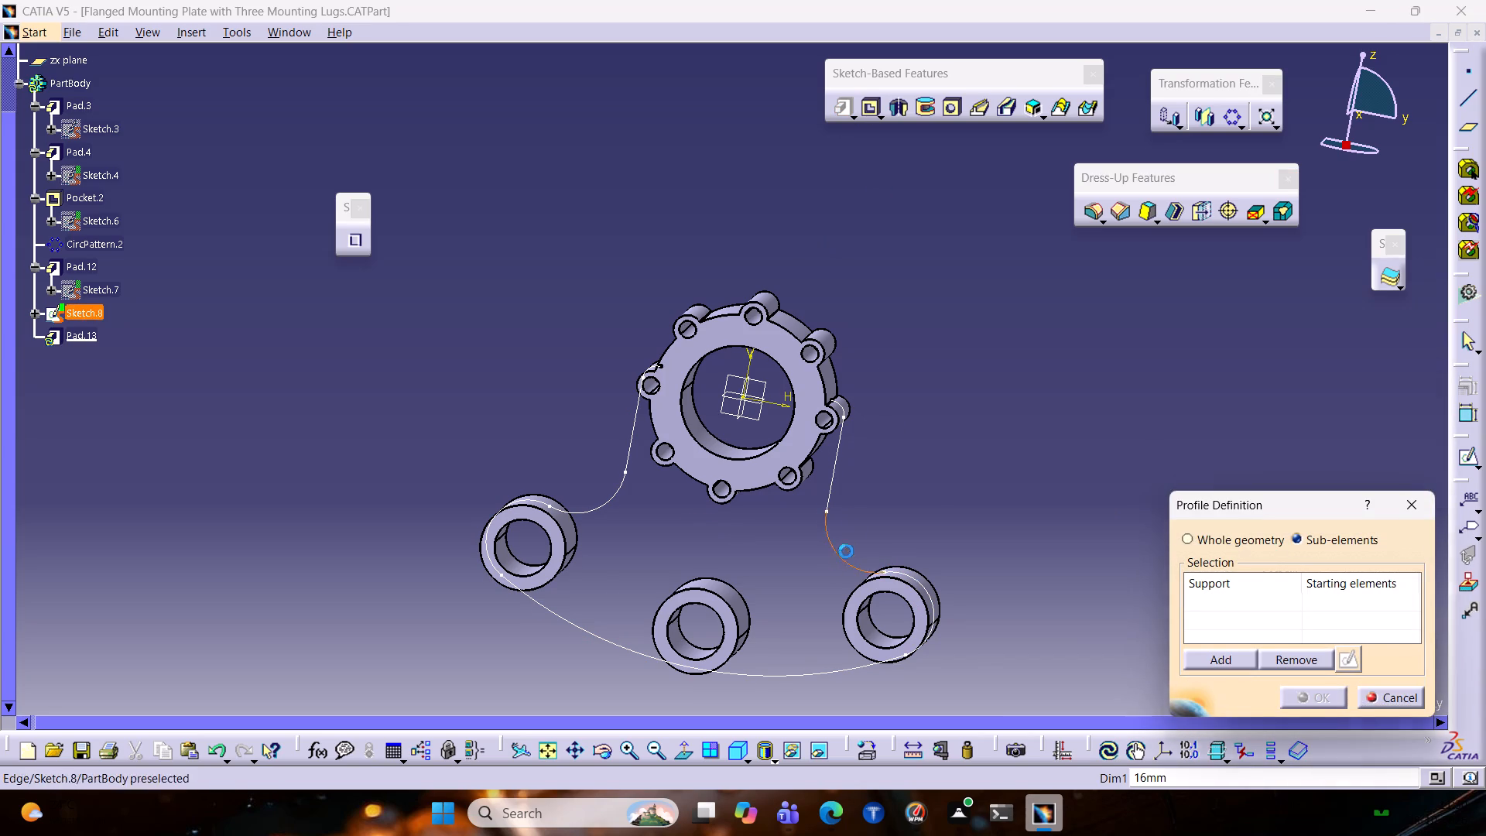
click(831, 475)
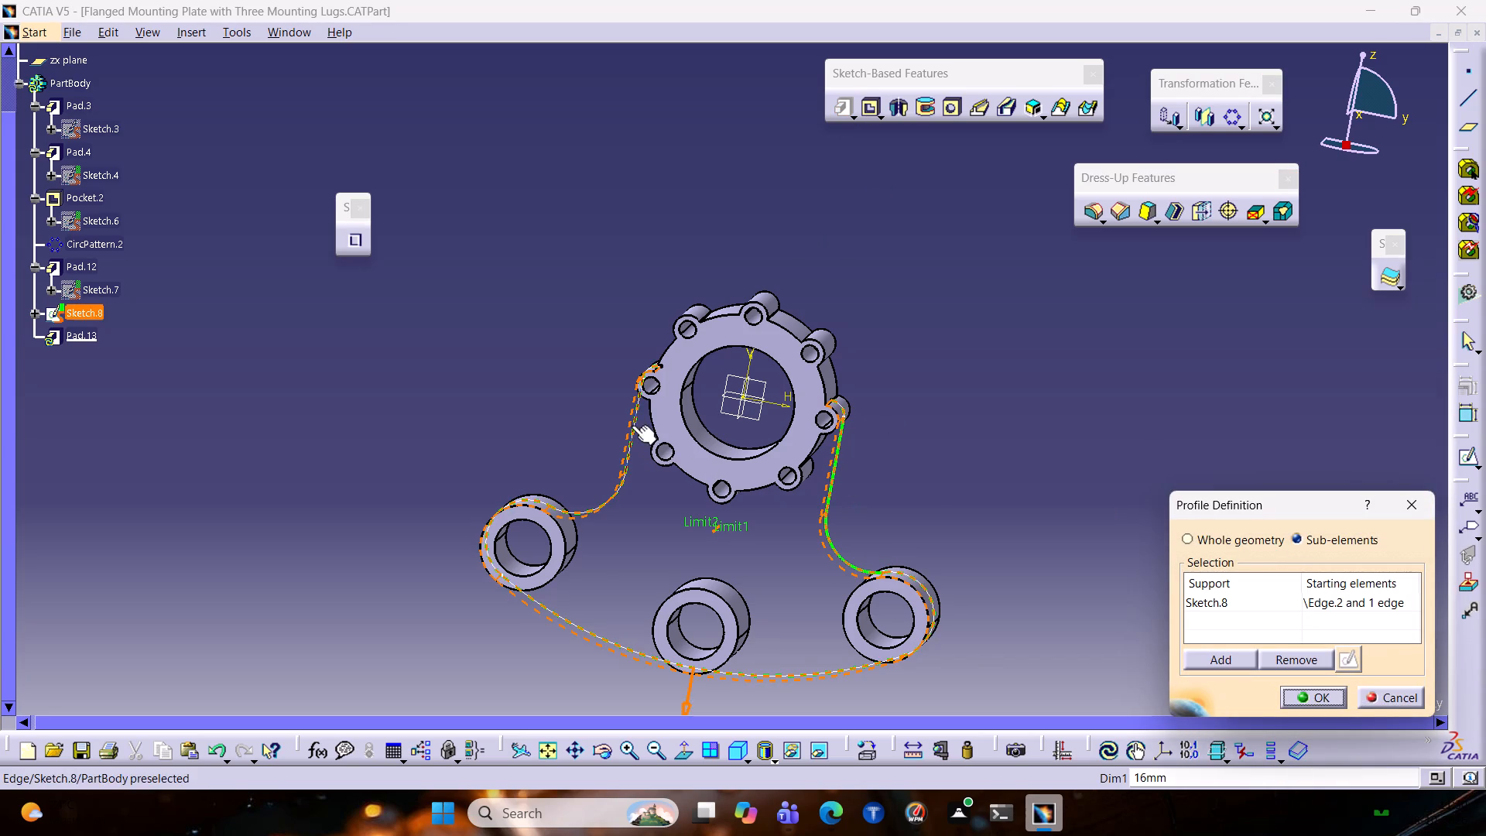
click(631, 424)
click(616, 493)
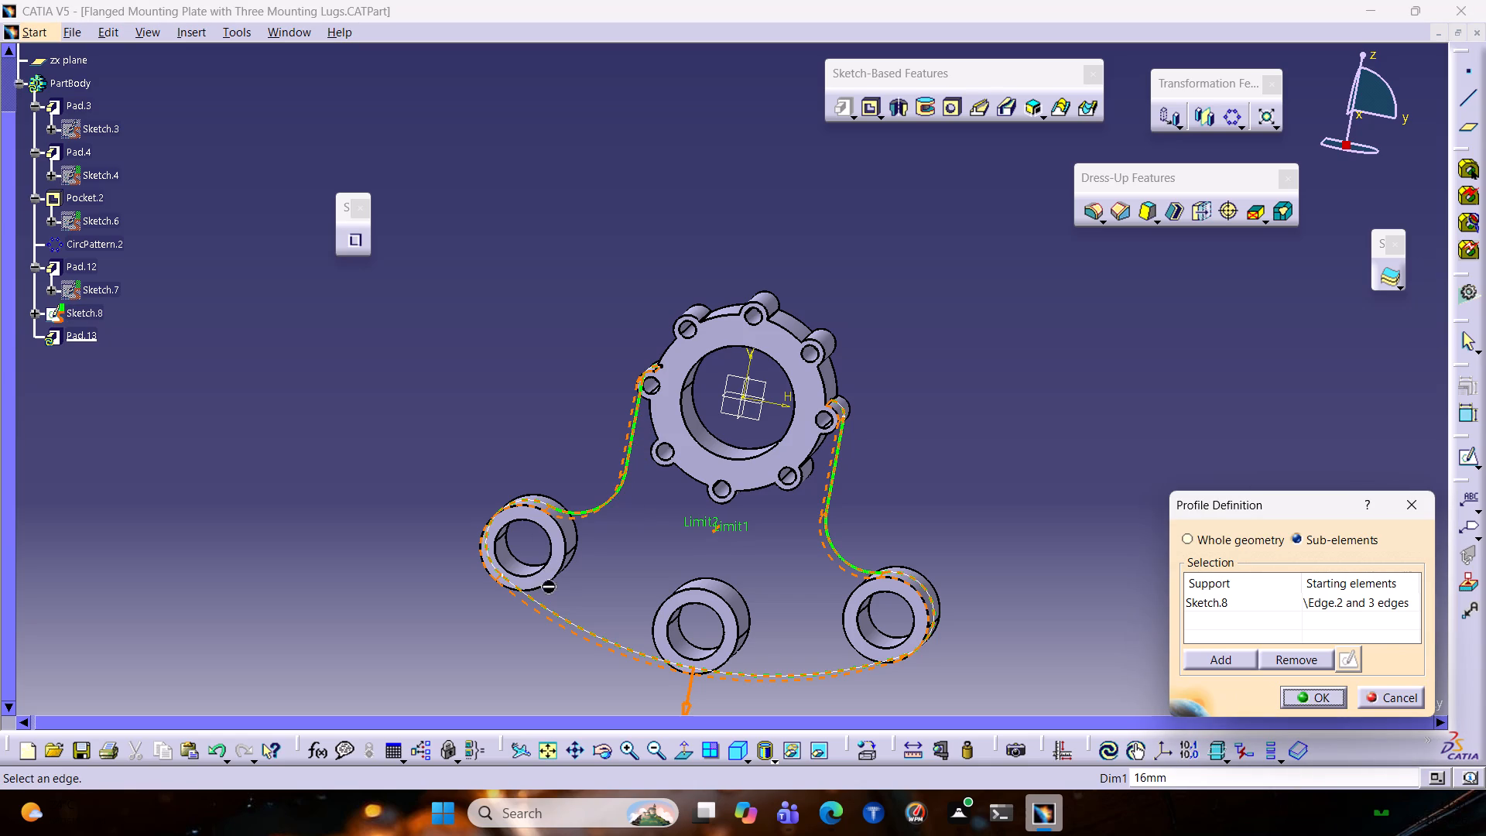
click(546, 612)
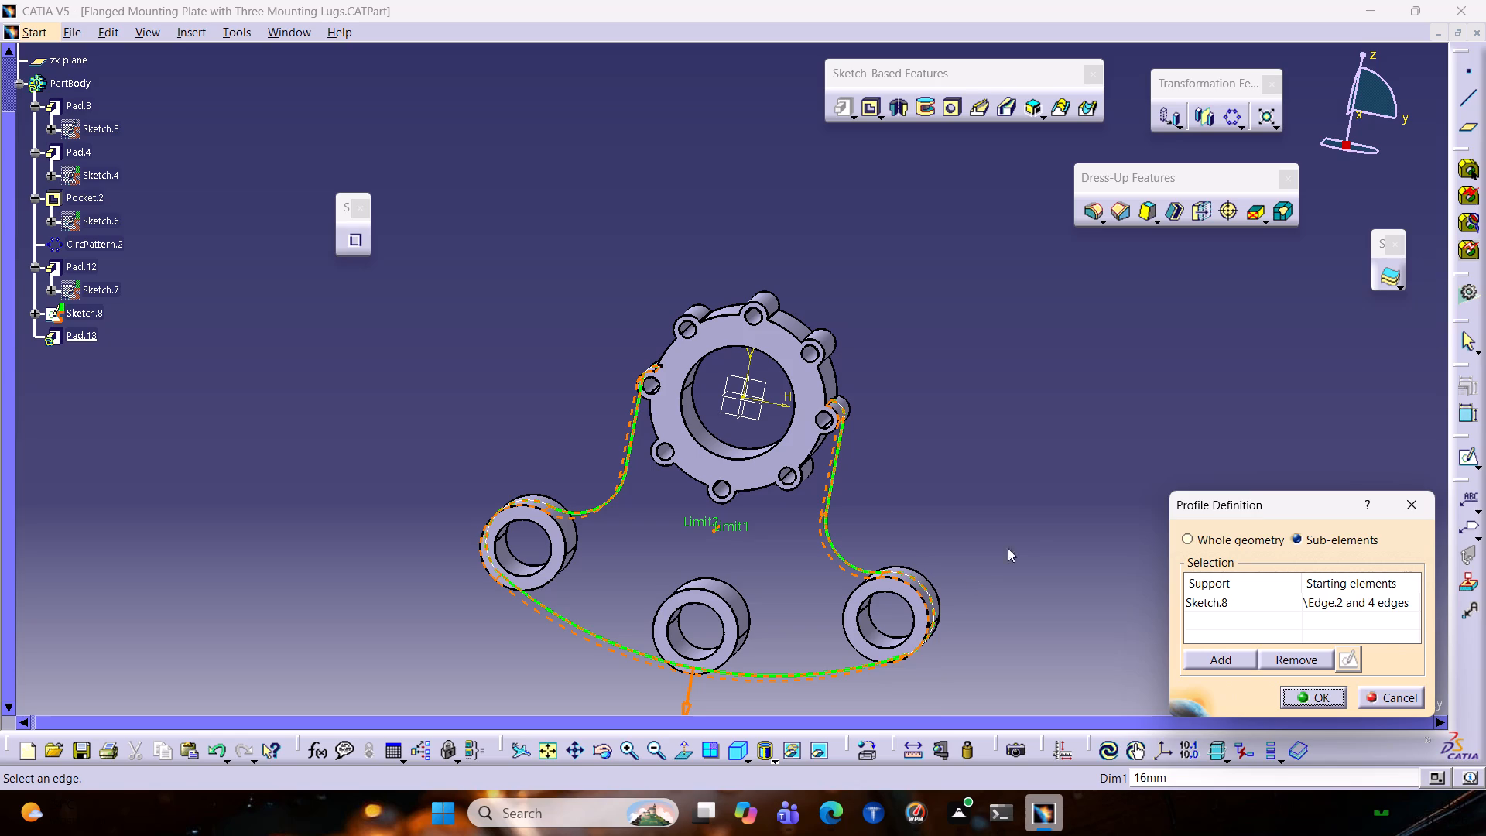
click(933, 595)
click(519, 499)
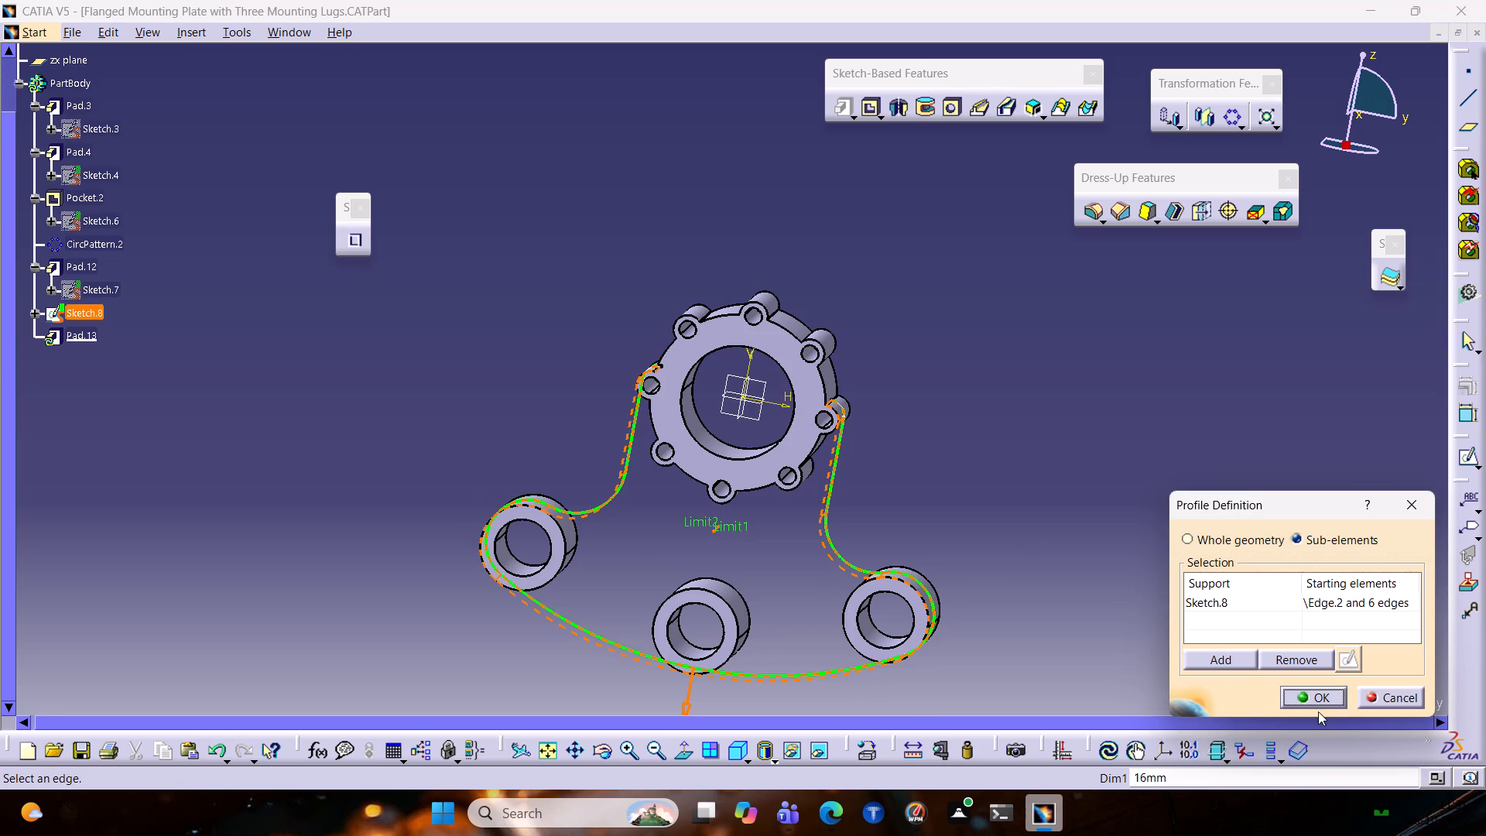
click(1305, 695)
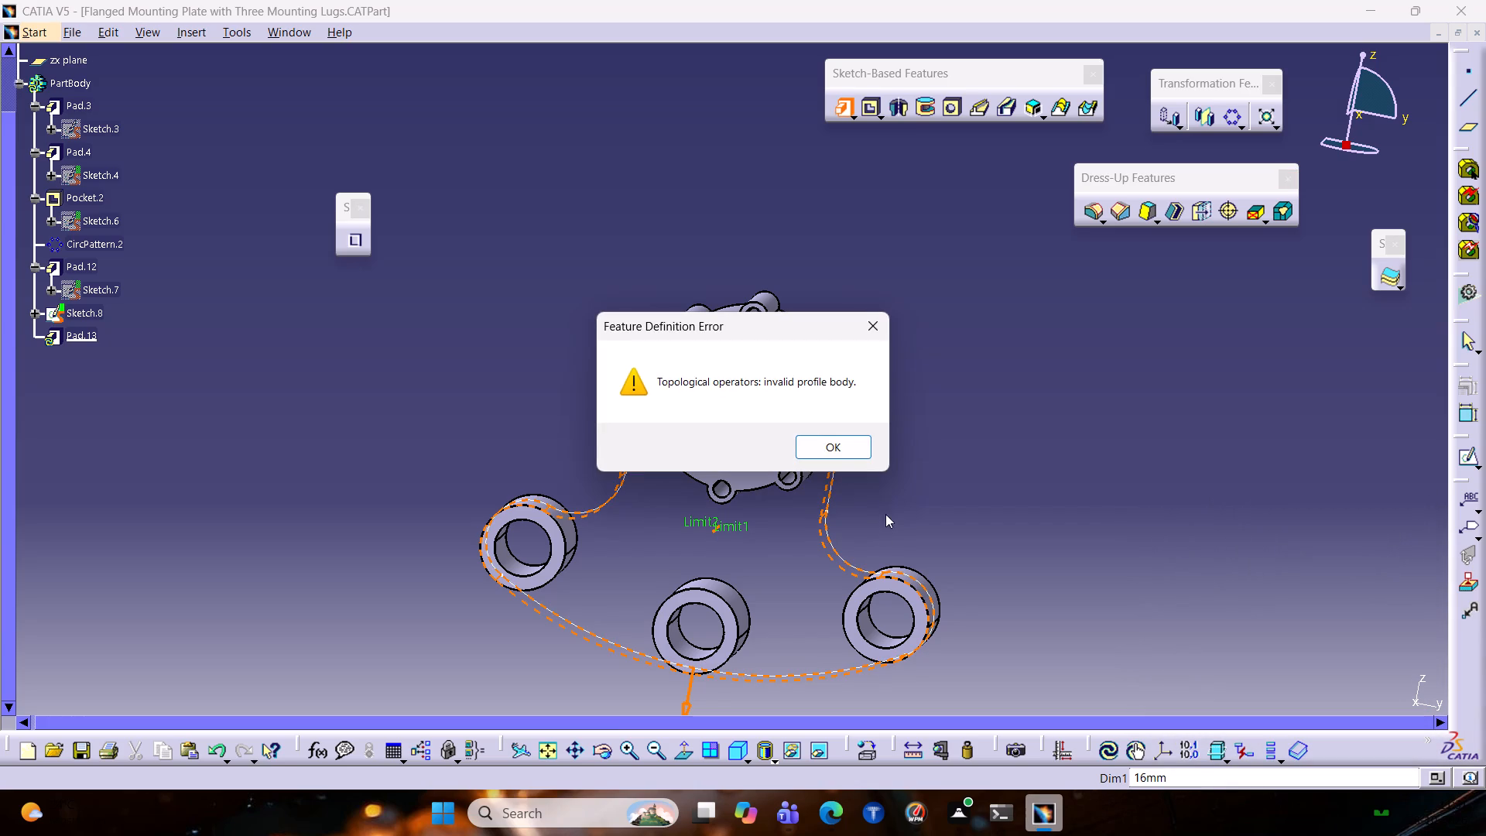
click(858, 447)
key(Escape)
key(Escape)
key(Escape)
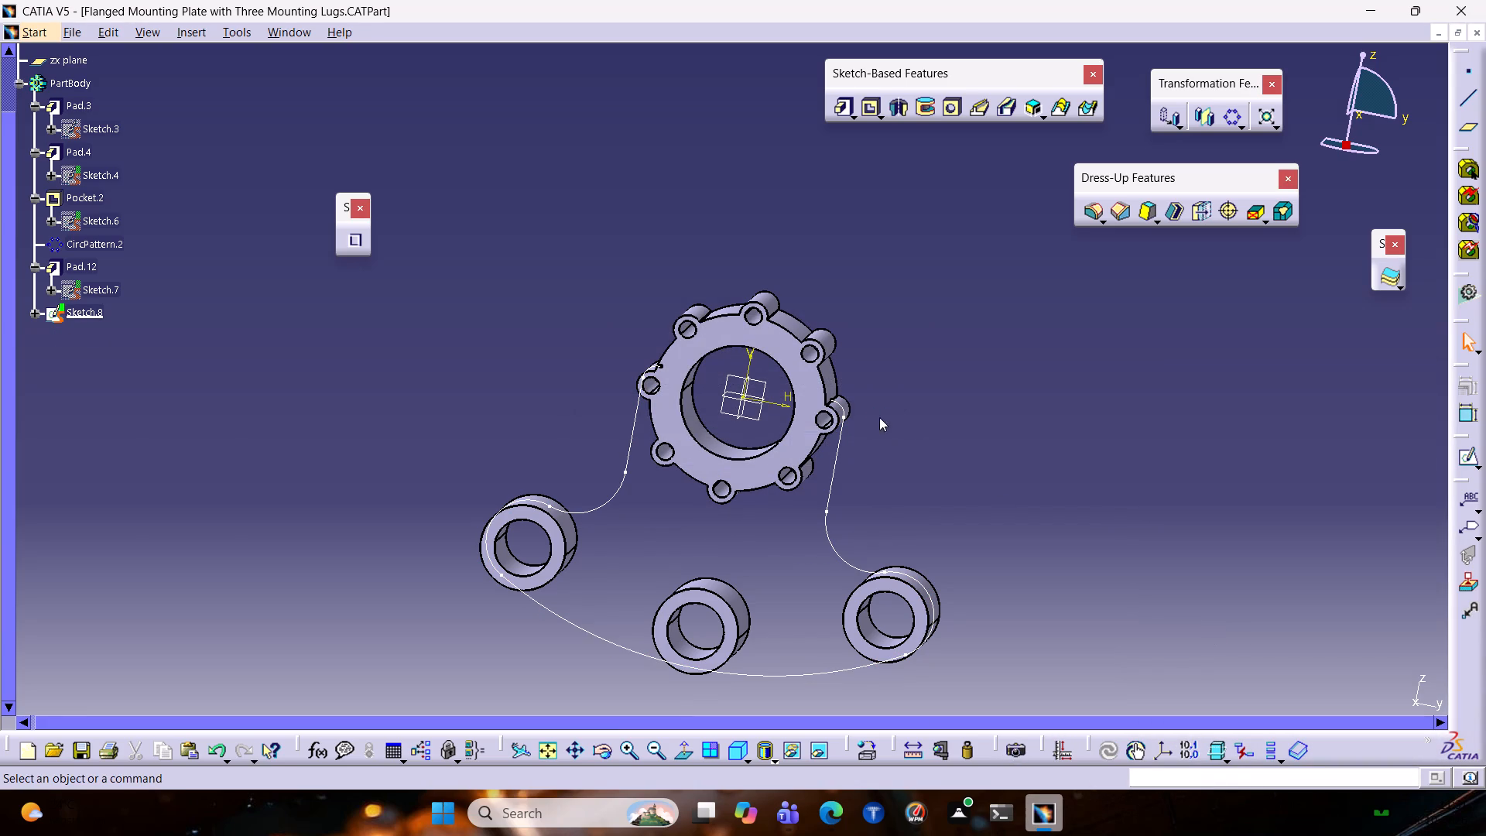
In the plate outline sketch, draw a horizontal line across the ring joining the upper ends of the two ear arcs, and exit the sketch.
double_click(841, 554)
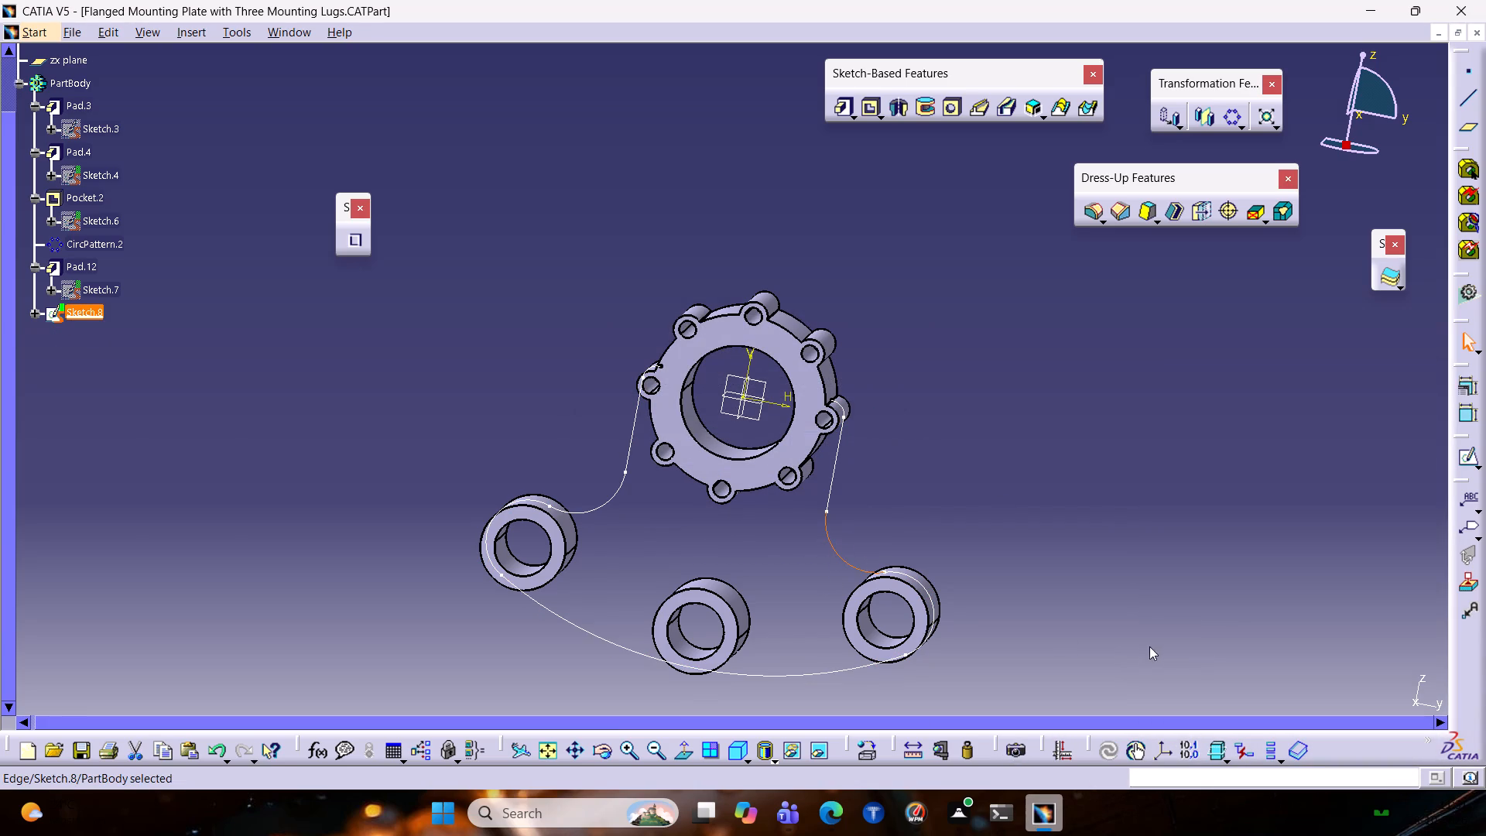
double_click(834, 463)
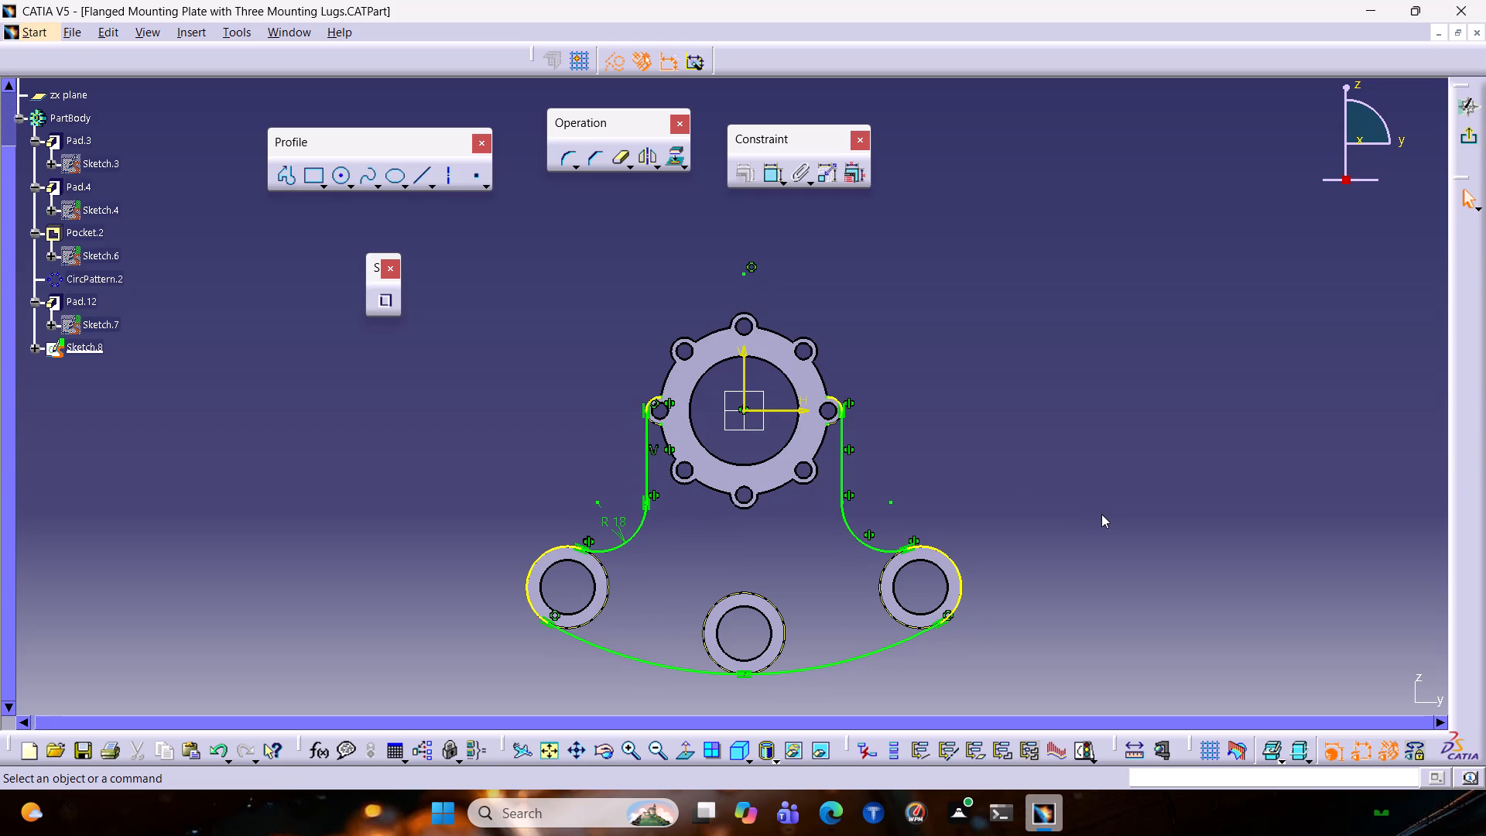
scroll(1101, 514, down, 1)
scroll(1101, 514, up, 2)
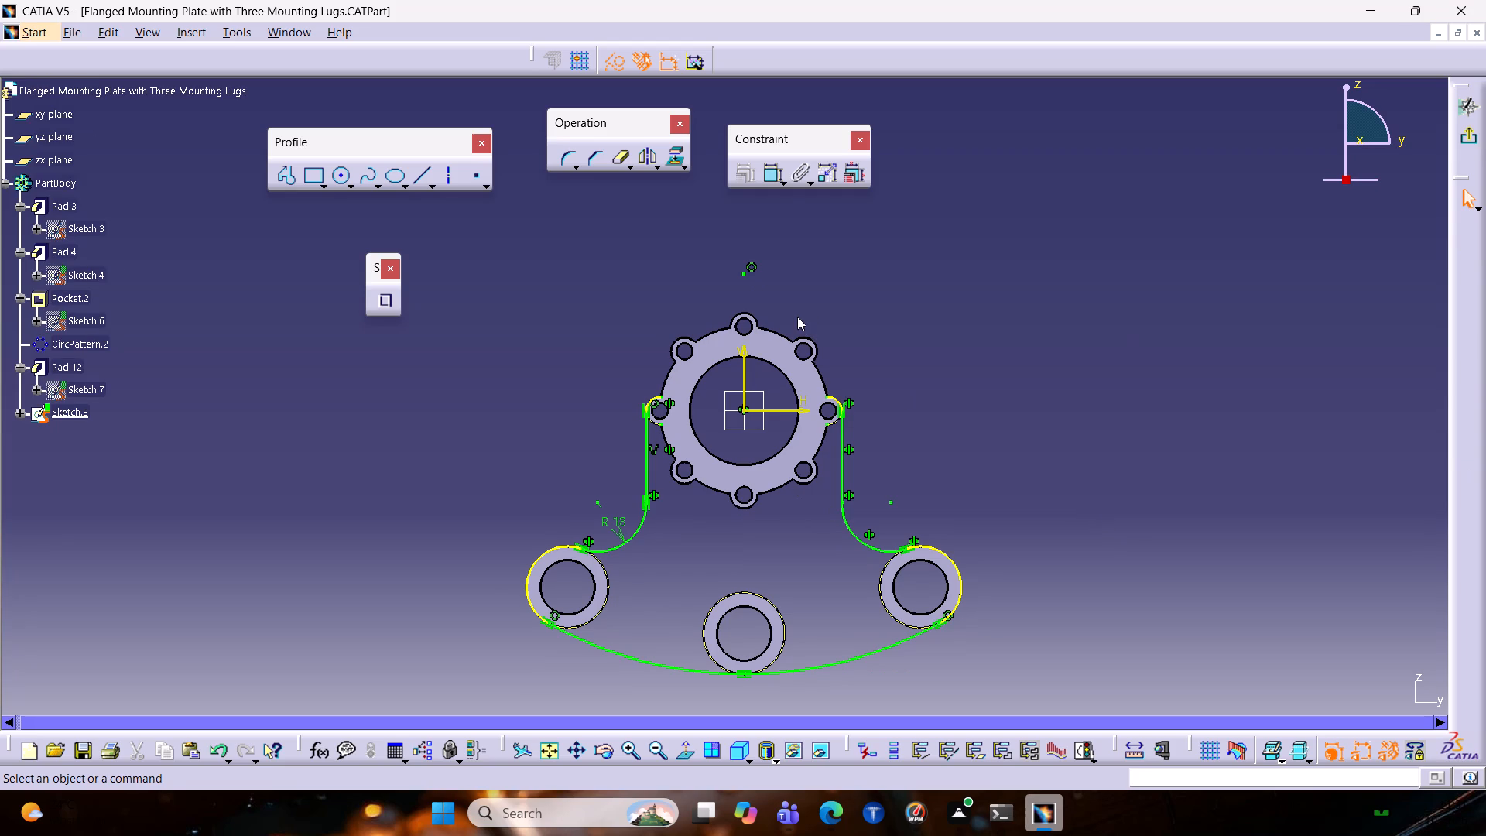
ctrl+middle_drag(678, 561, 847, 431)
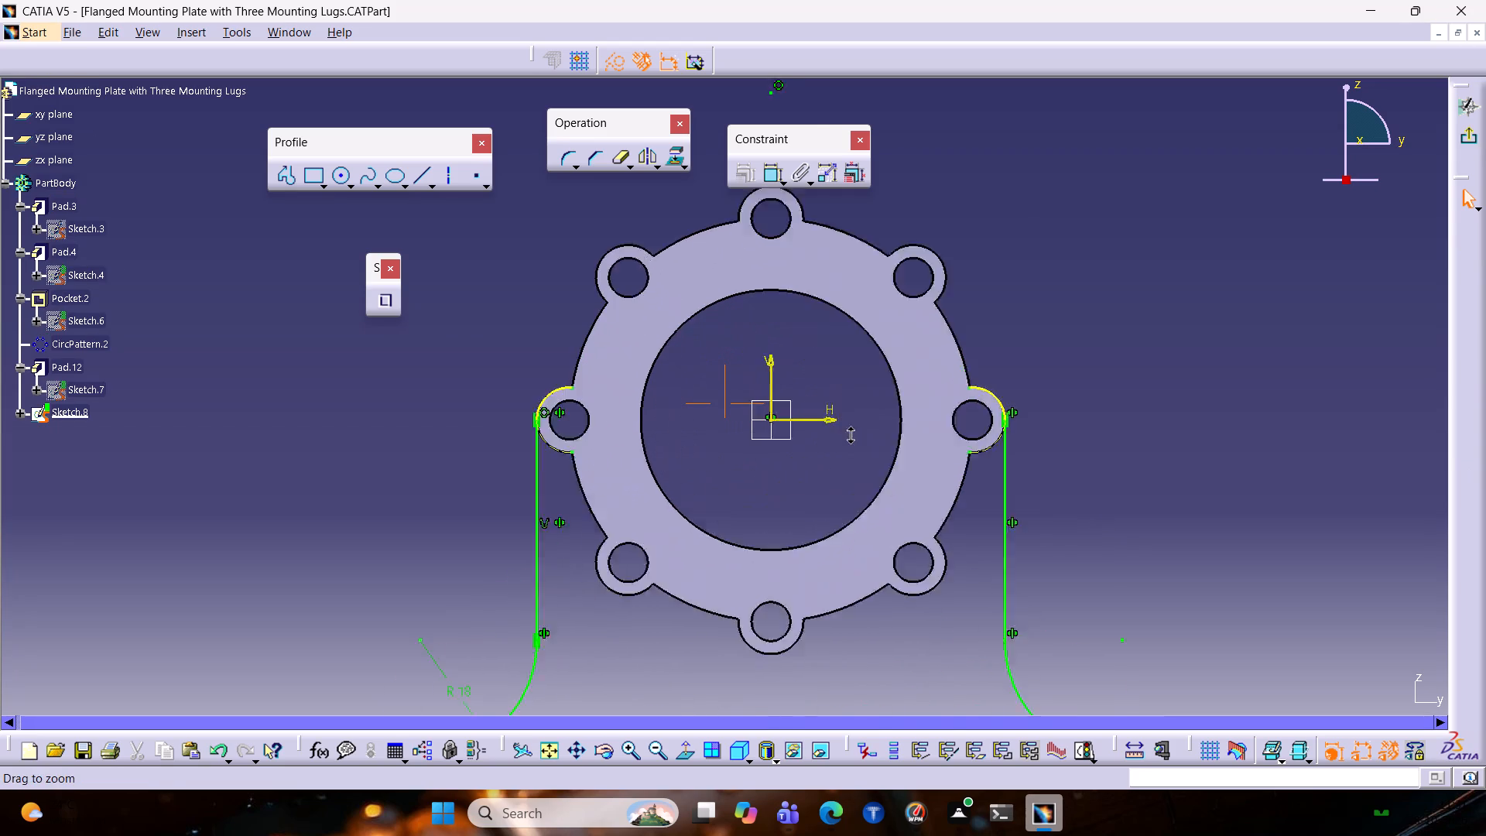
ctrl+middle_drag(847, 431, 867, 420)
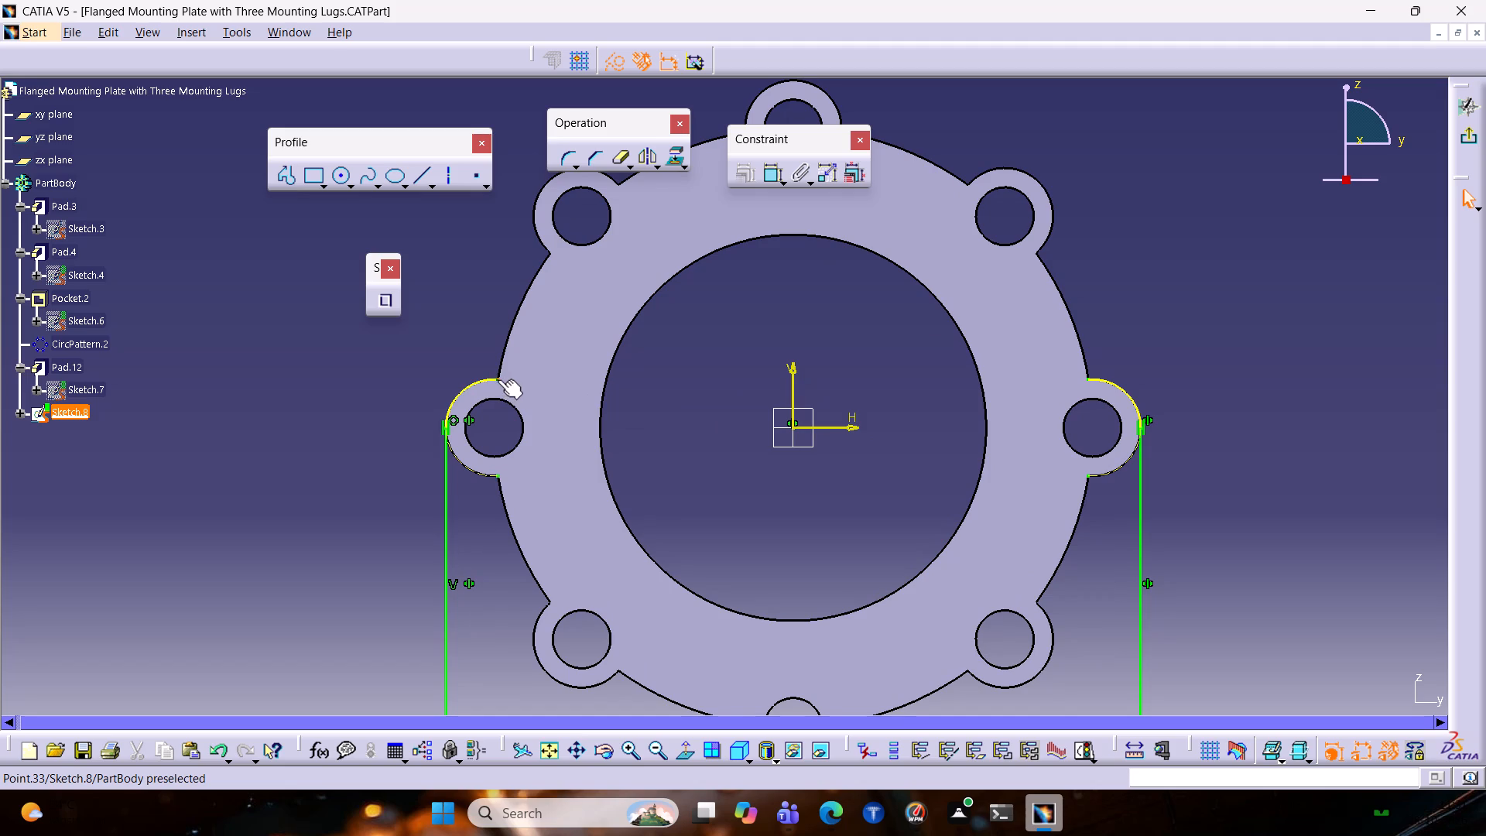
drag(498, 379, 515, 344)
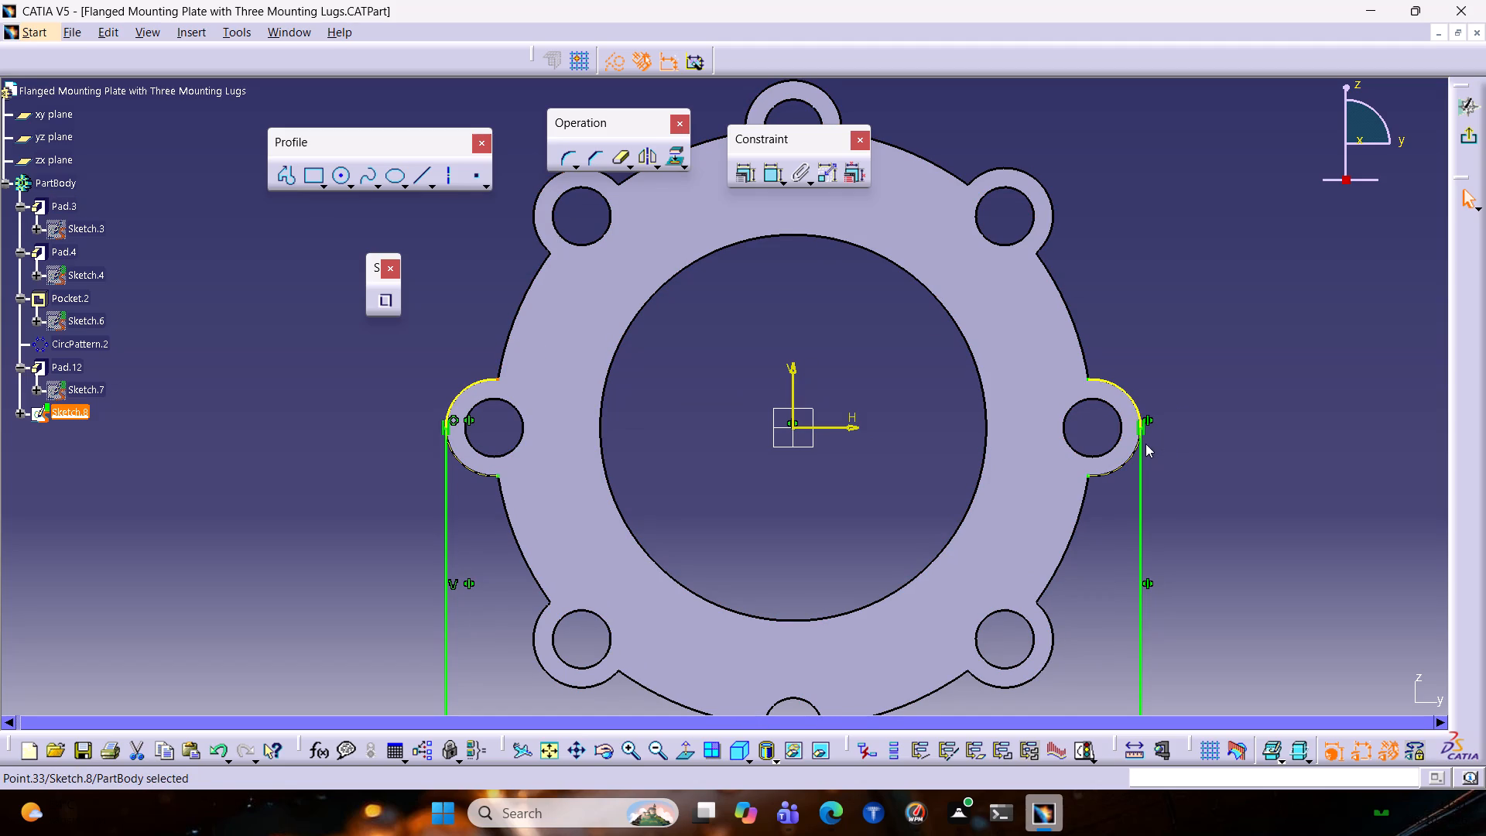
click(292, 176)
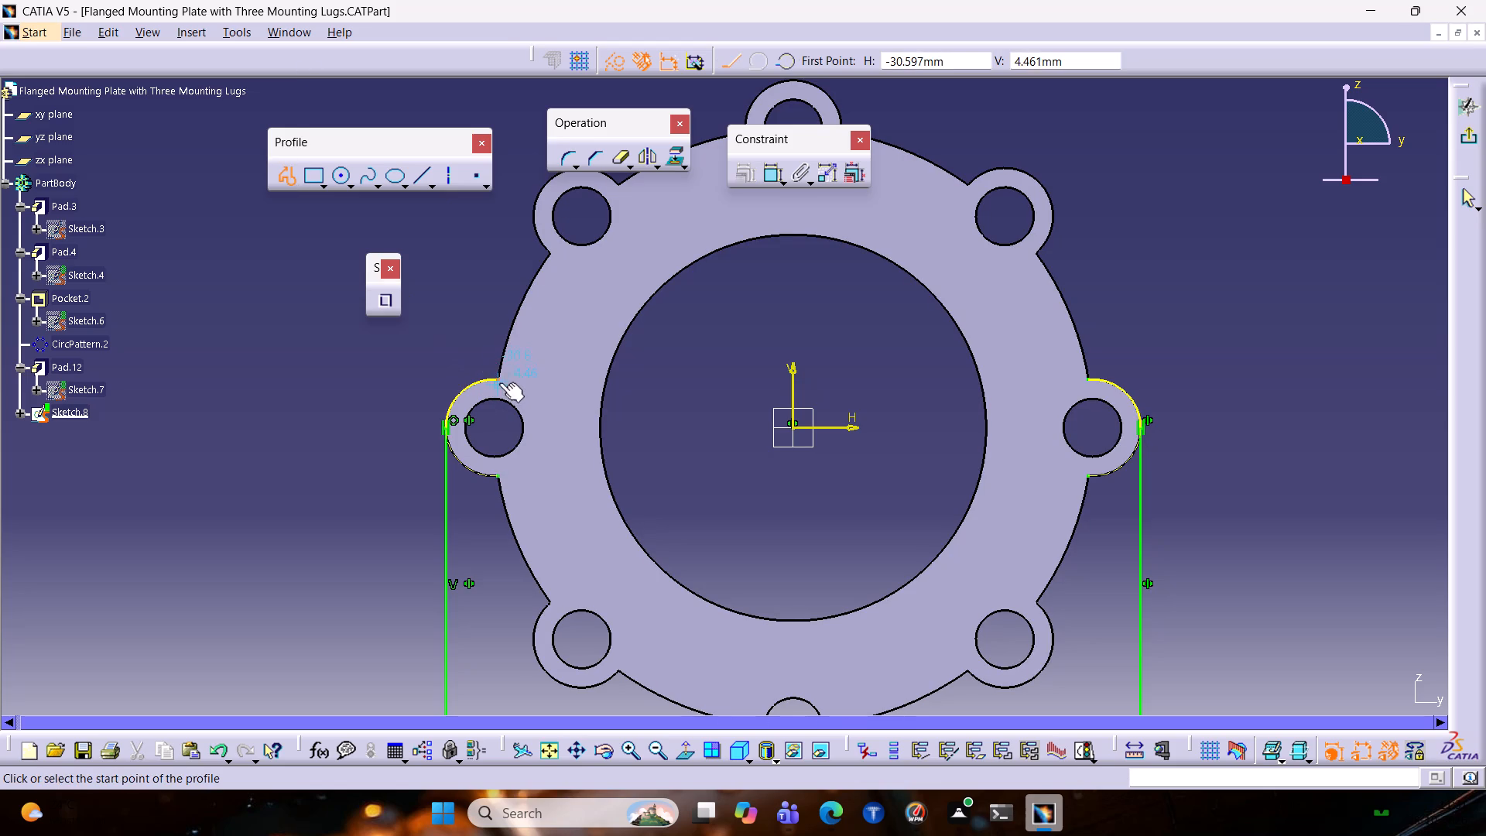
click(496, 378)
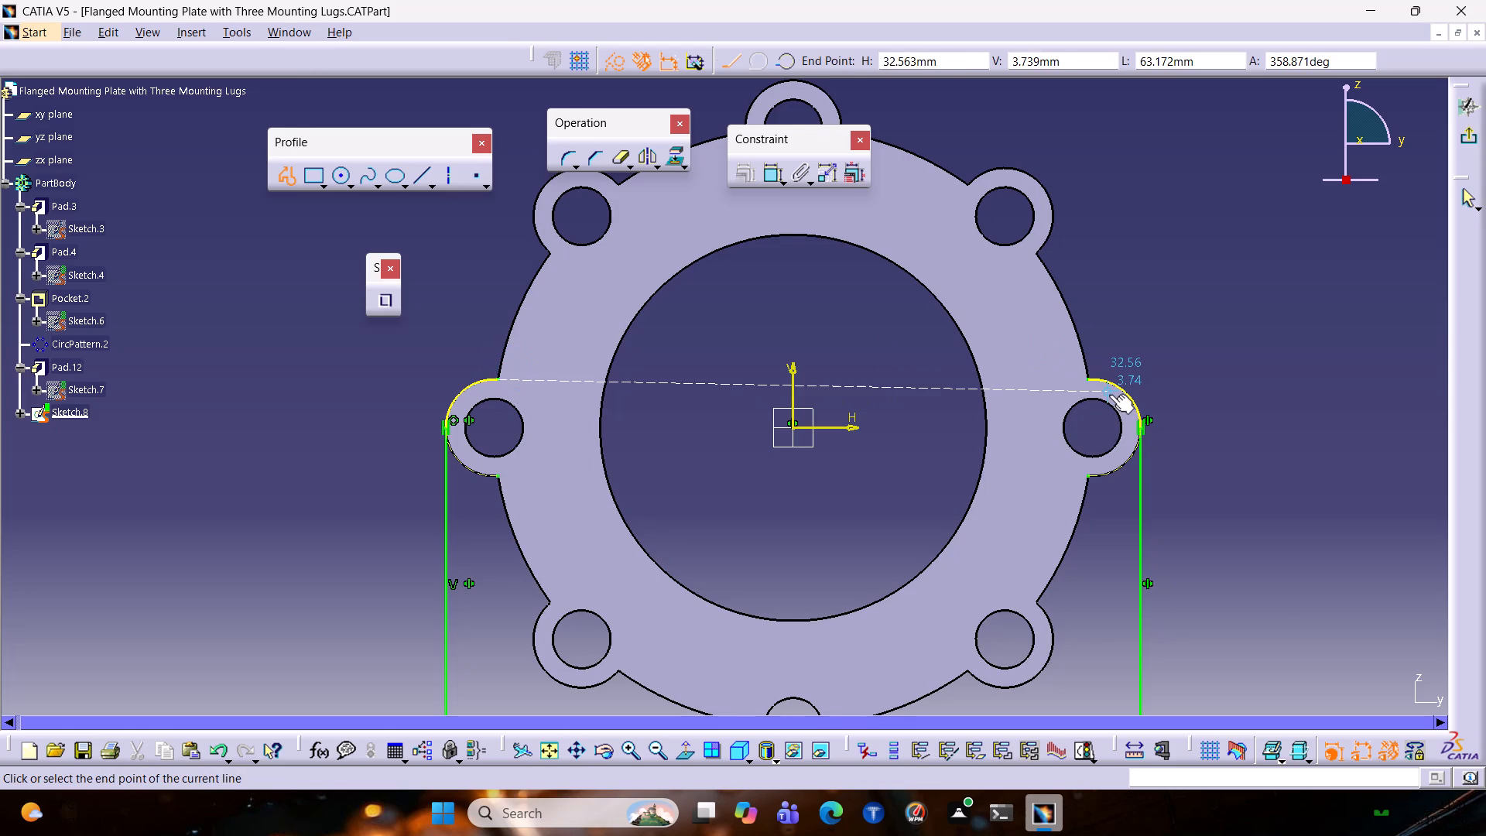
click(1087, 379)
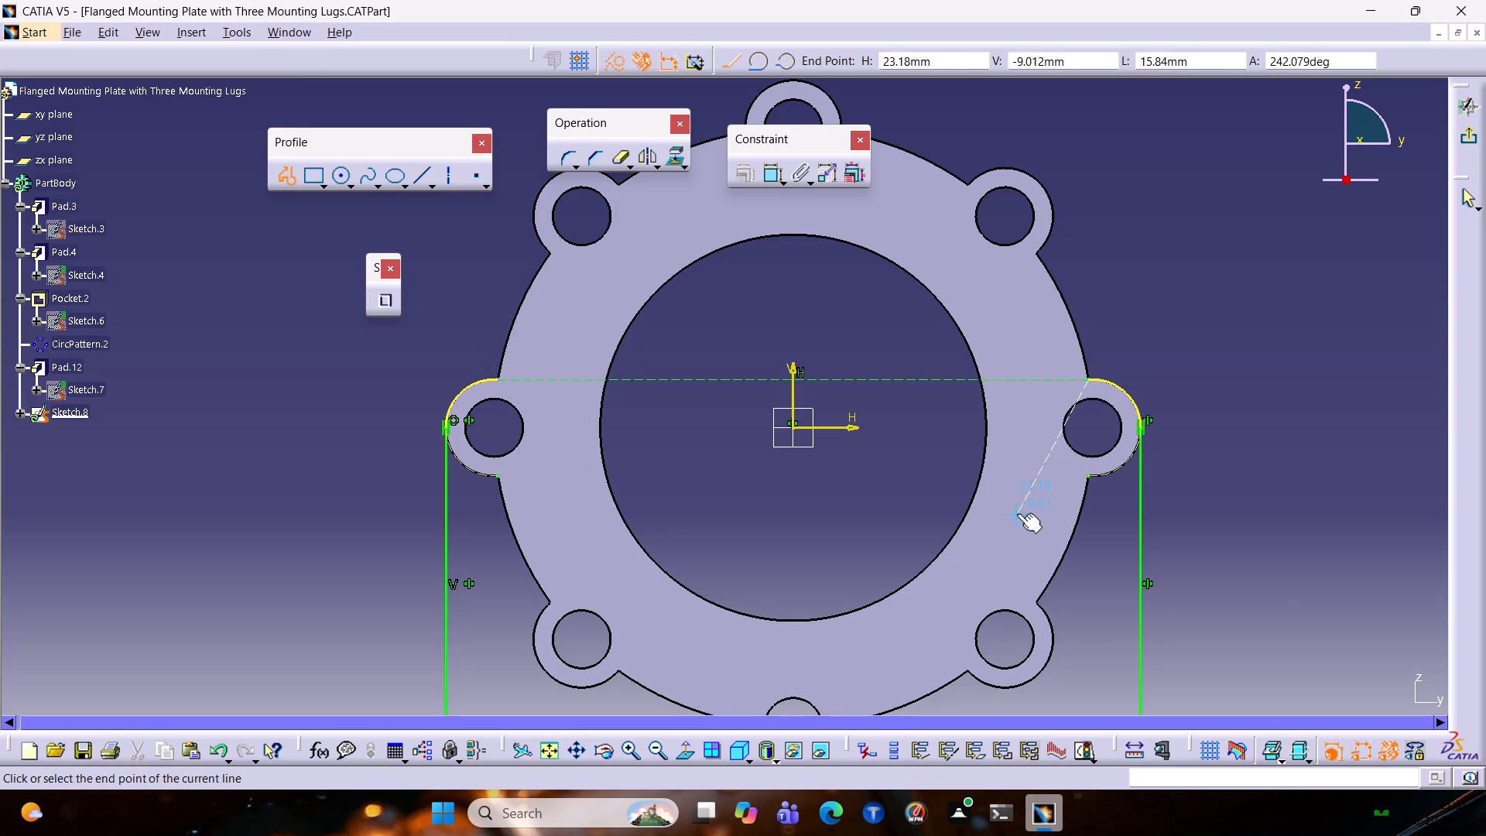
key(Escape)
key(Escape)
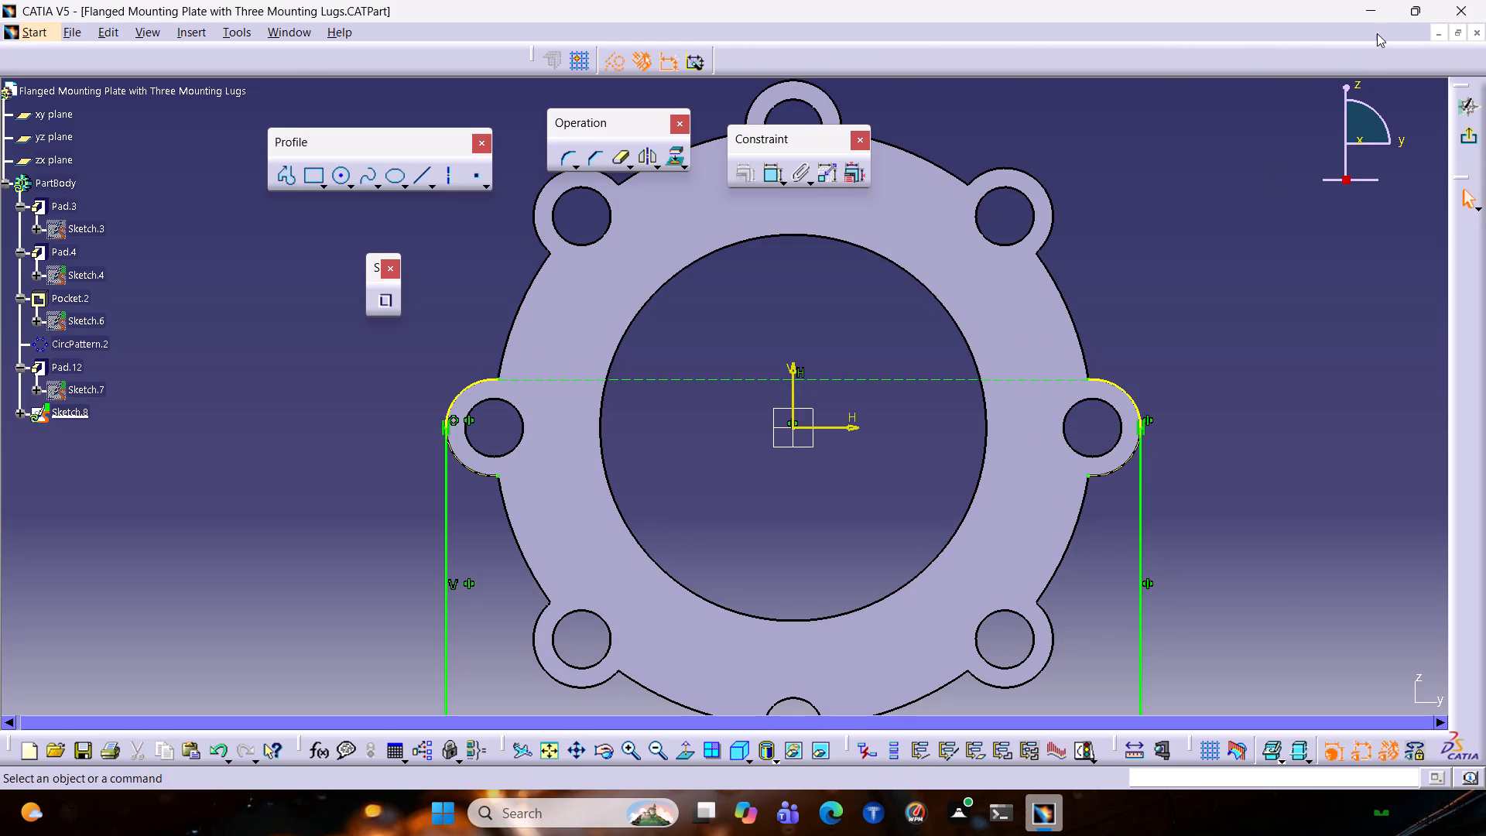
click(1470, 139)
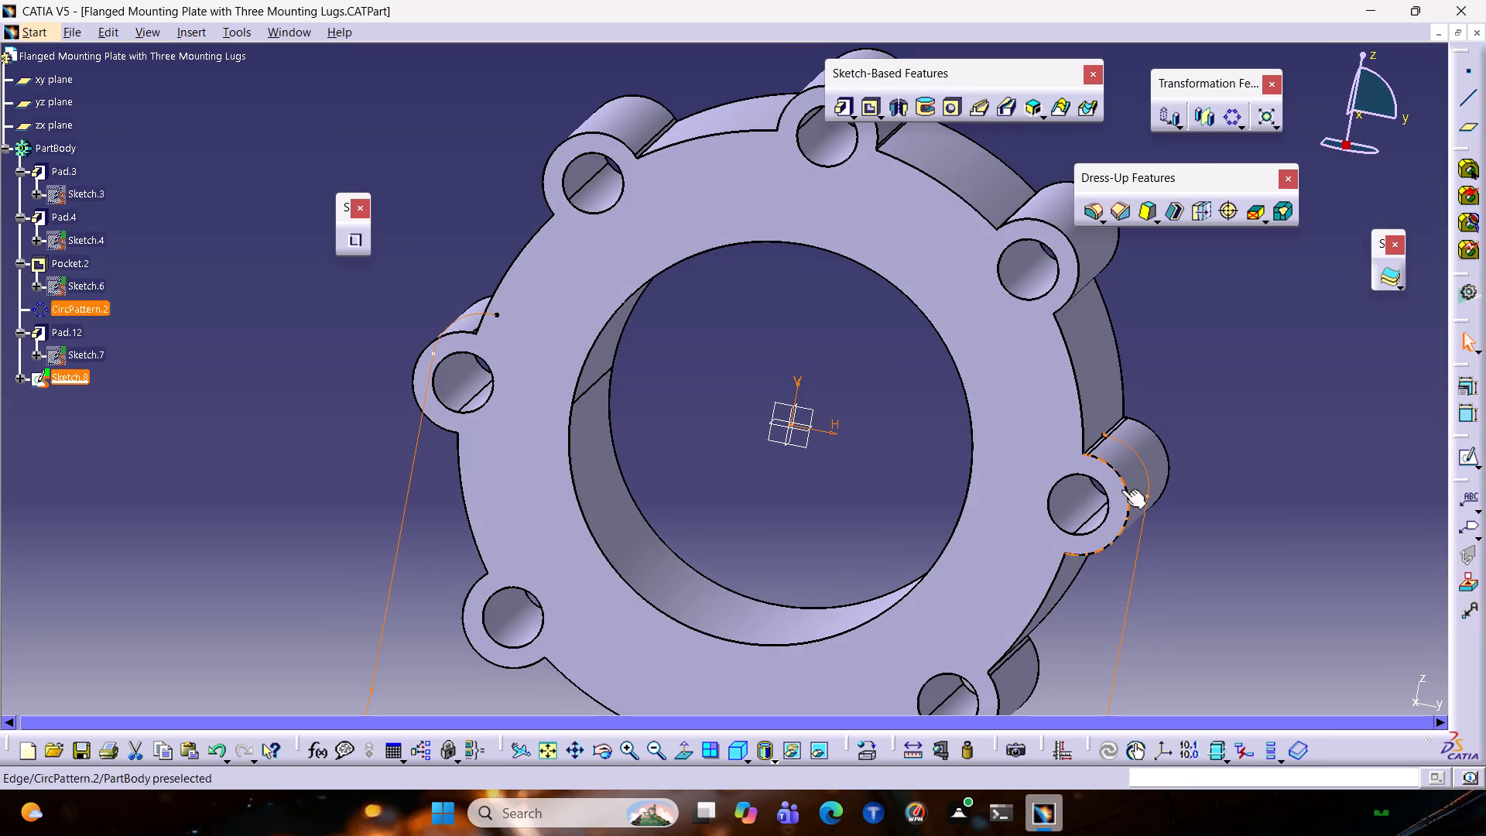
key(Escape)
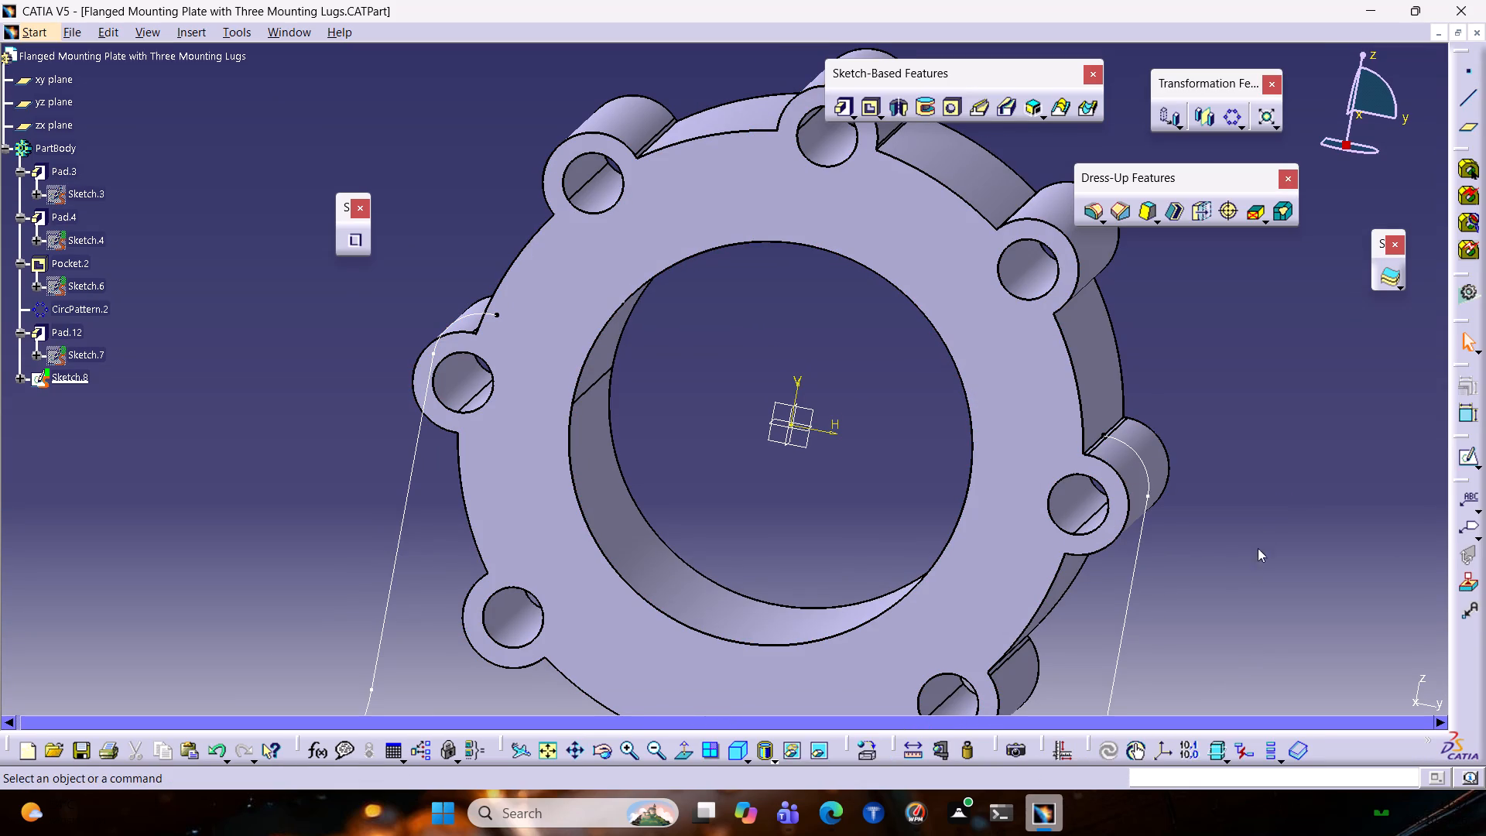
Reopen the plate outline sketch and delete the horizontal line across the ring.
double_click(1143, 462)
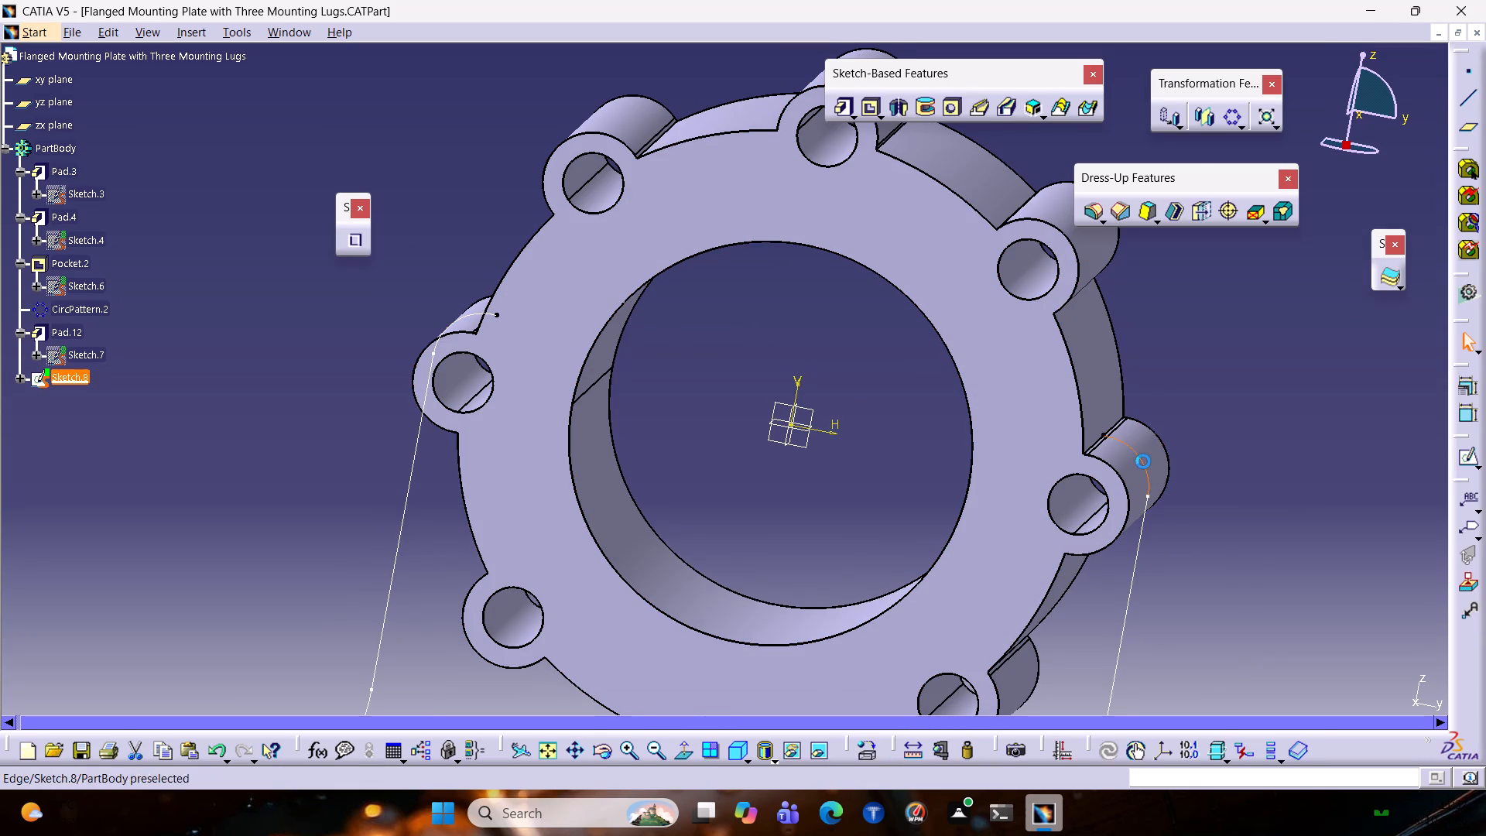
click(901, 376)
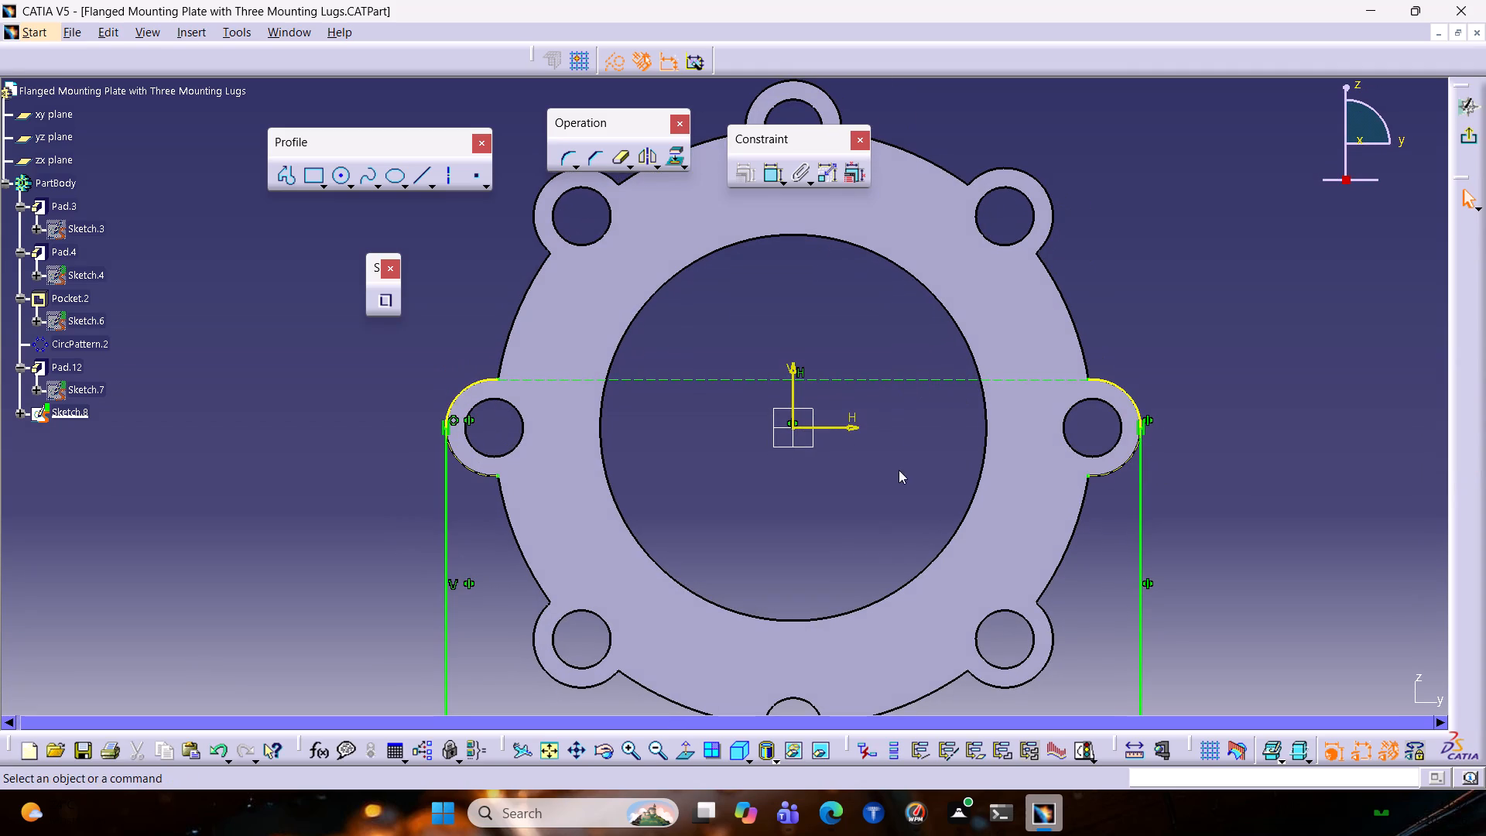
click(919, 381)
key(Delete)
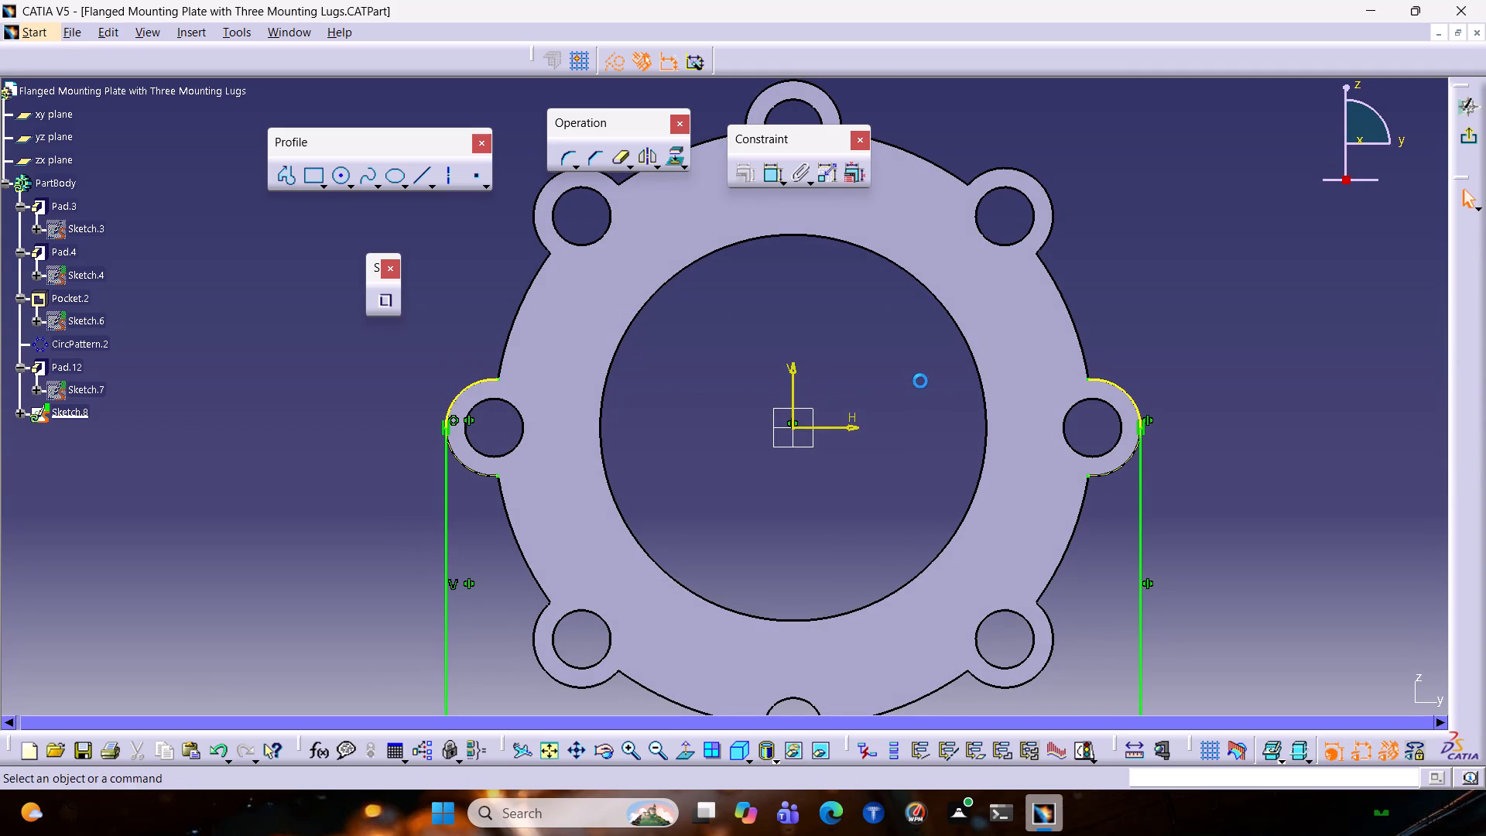
Switch to the fig 58 reference part and open Pad.11's Sketch.6 to examine how its plate outline is constructed.
click(1433, 35)
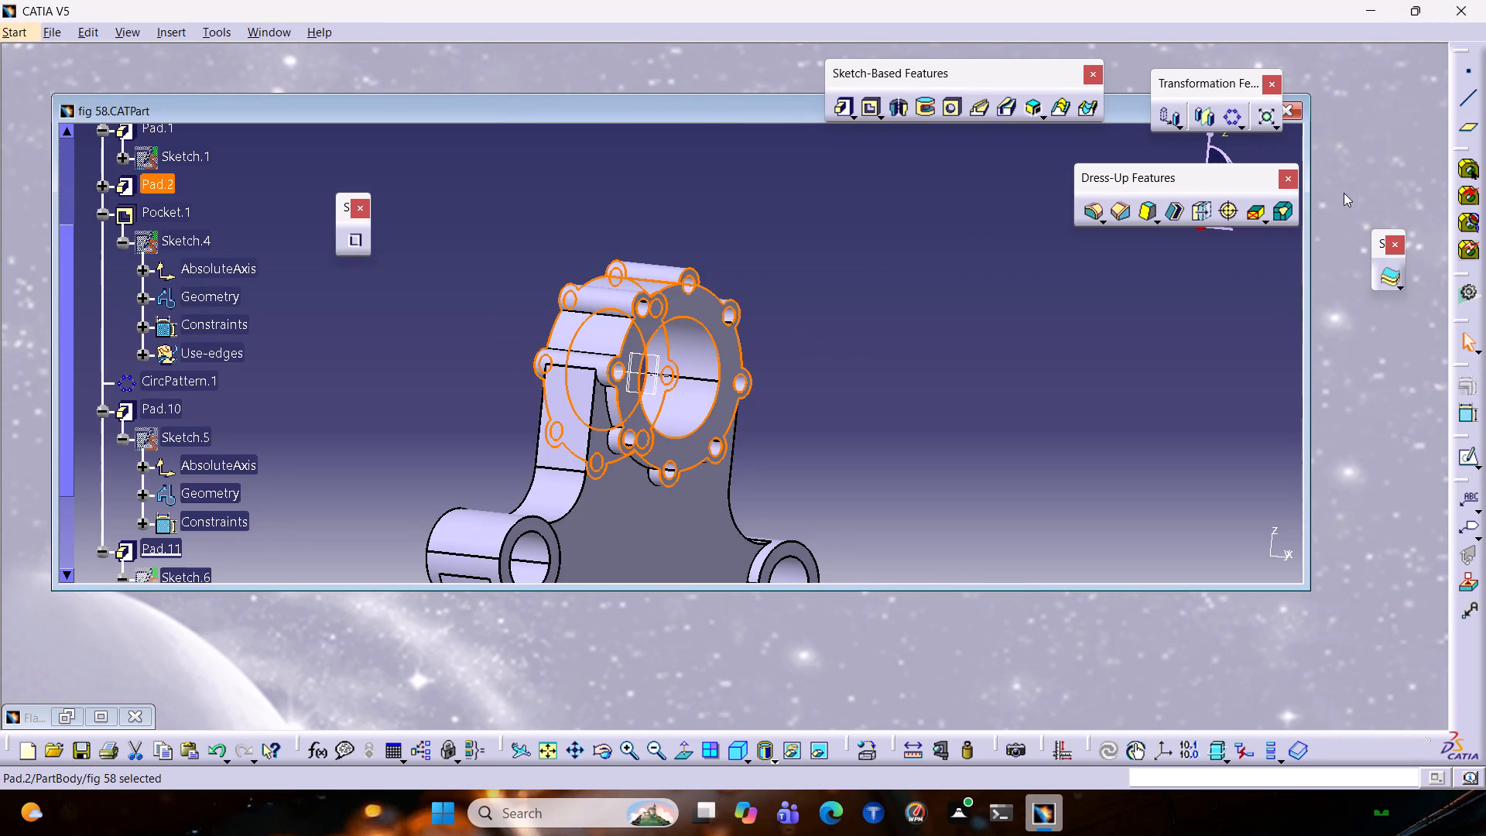
scroll(229, 523, down, 2)
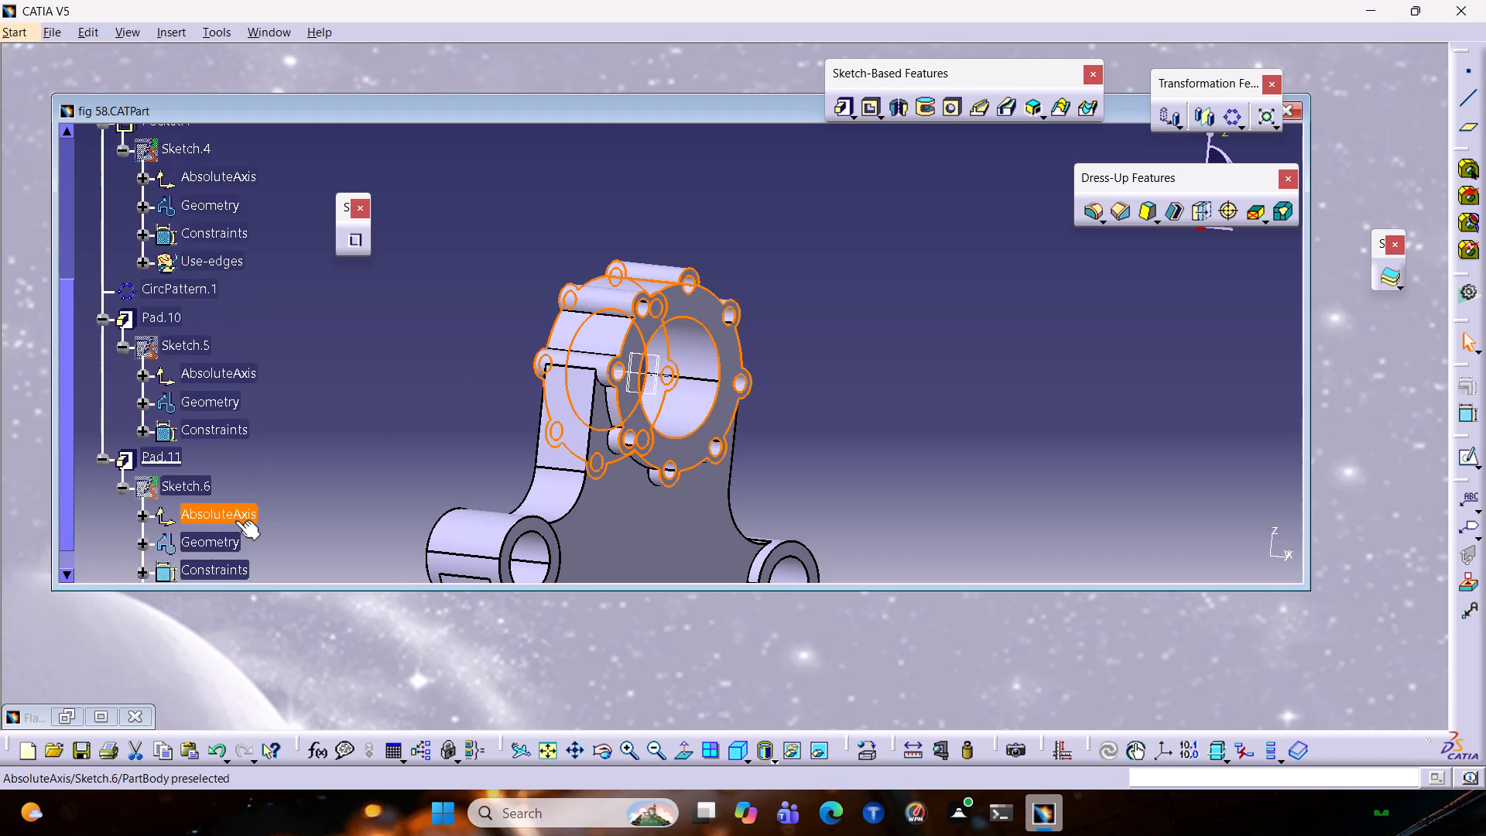
scroll(235, 520, down, 4)
scroll(241, 507, up, 2)
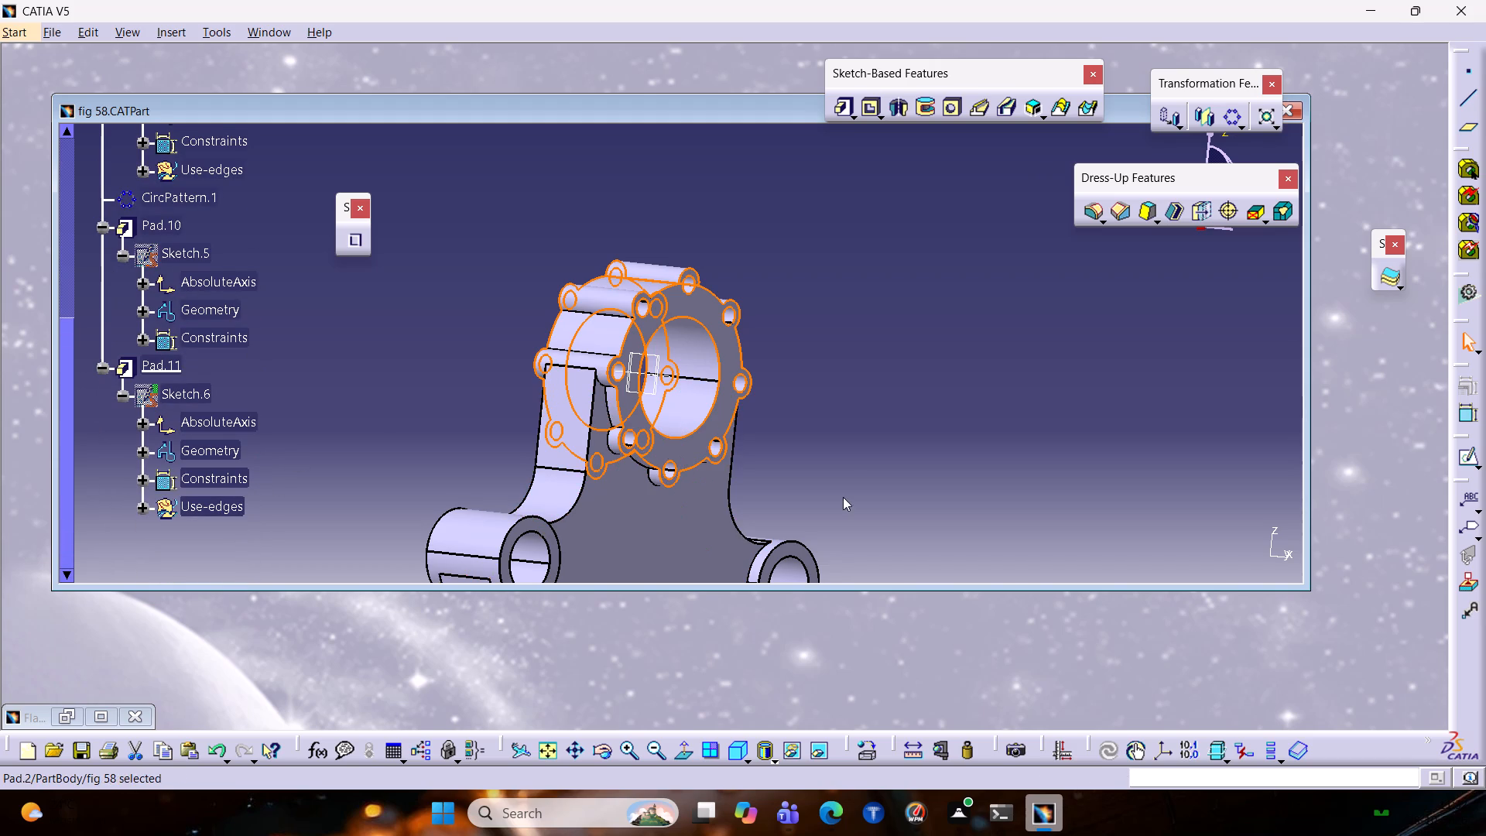
middle_drag(843, 496, 838, 306)
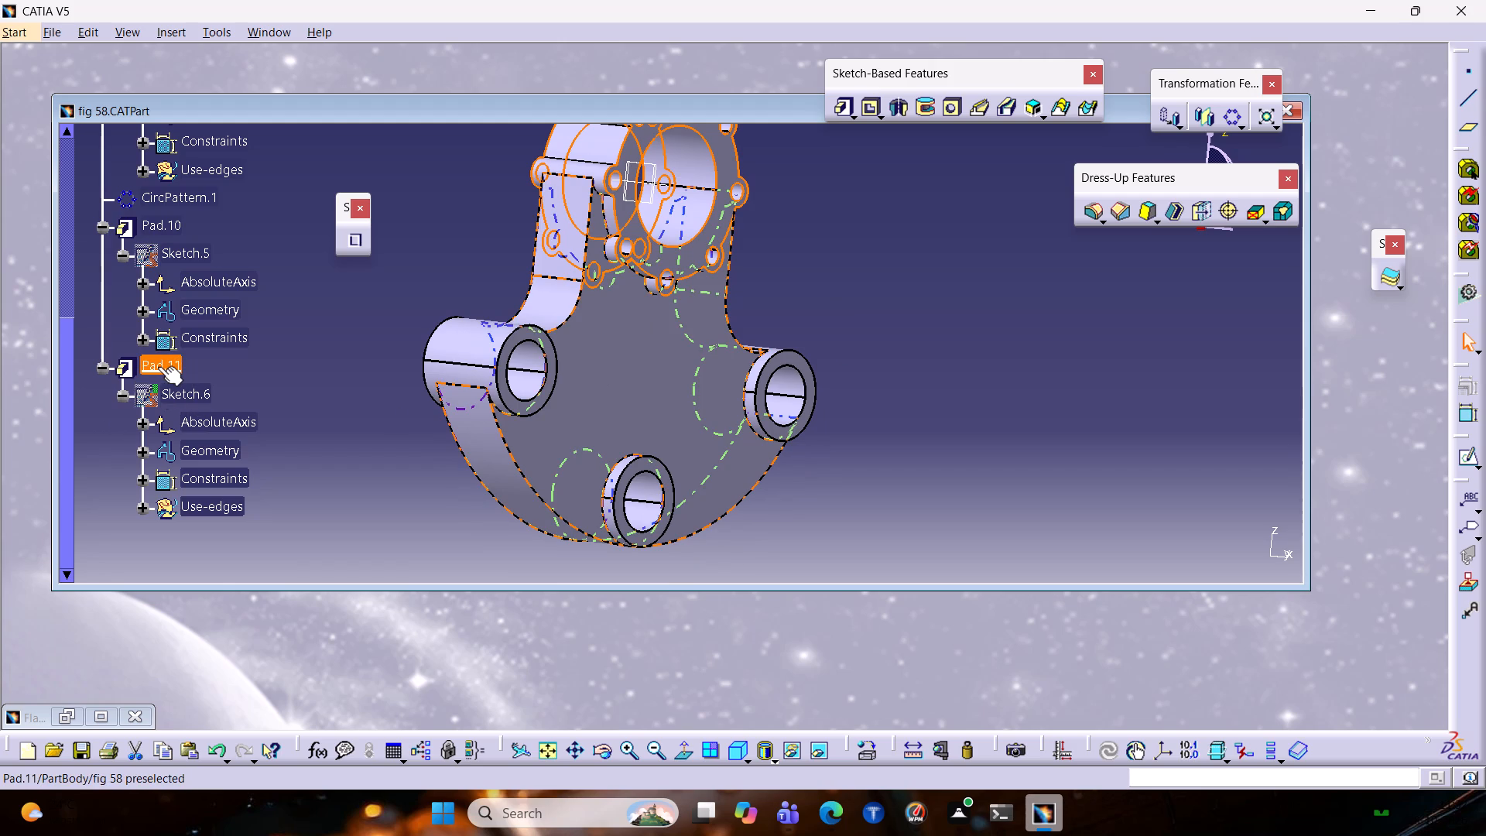
click(167, 404)
triple_click(175, 396)
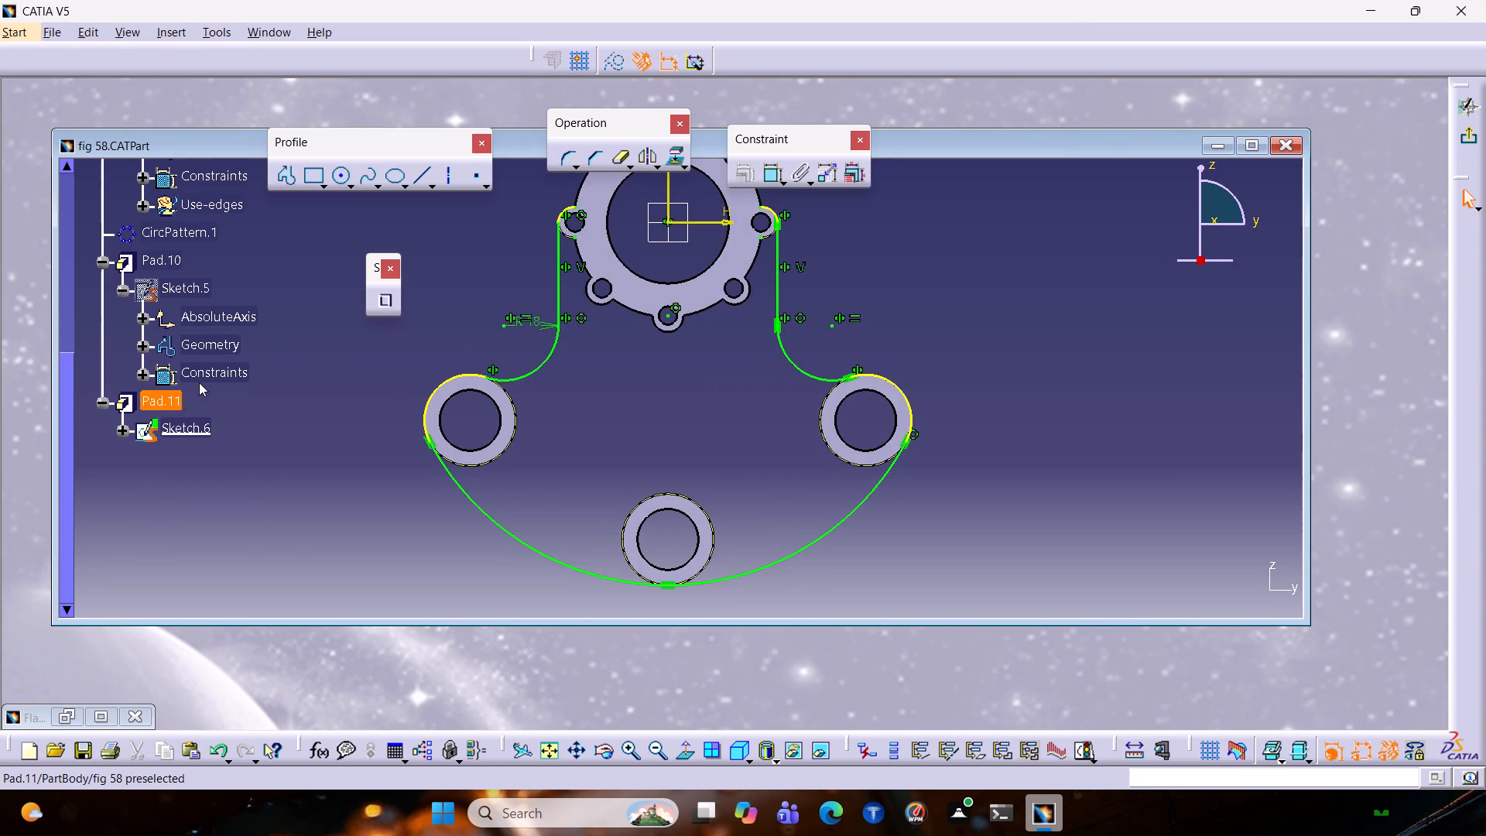
middle_drag(695, 354, 689, 399)
middle_drag(704, 396, 695, 454)
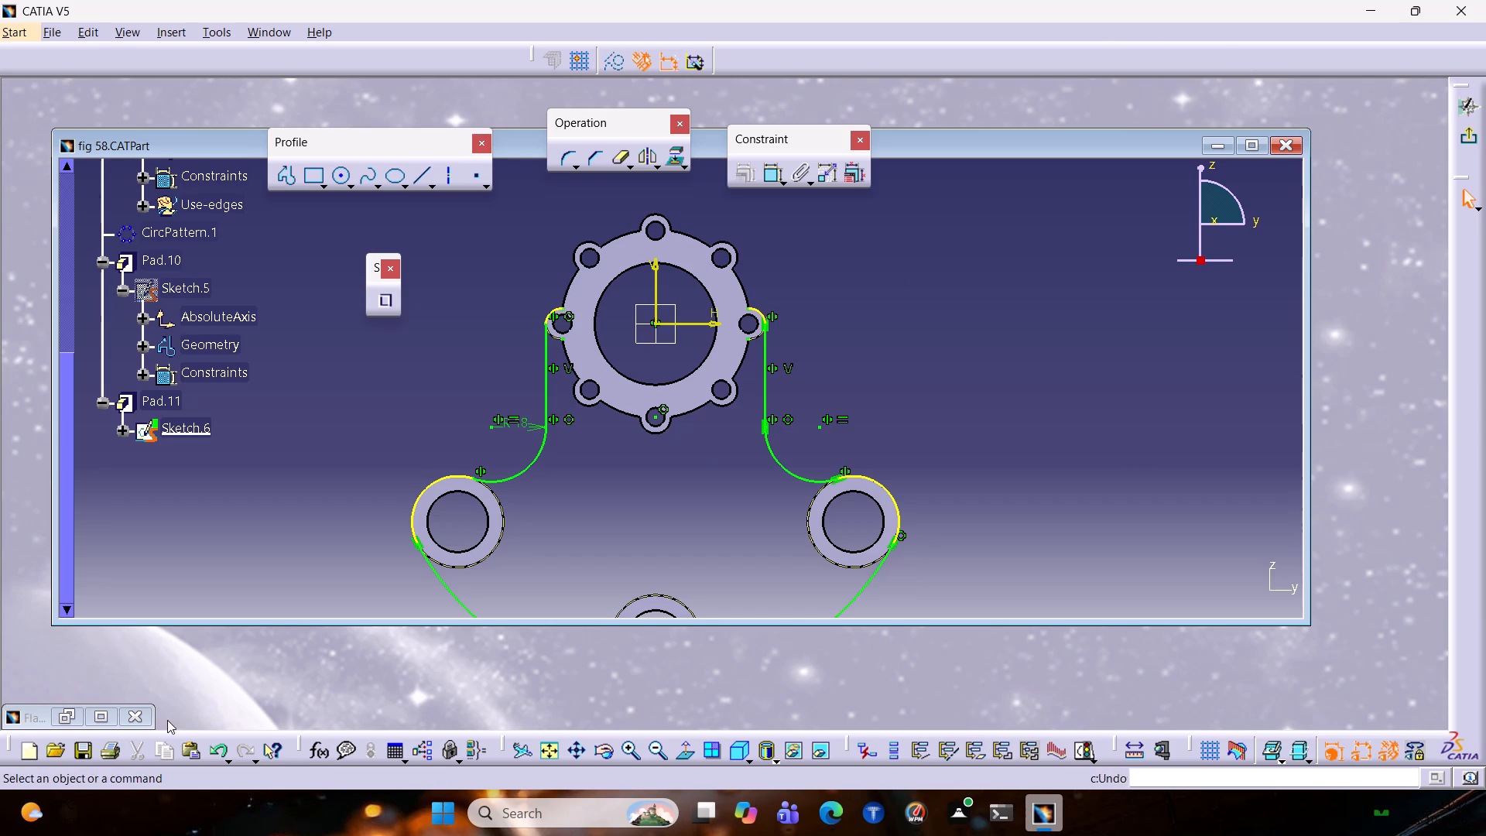
Return to the Flanged Mounting Plate with Three Mounting Lugs part in a maximized window, with its whole plate outline sketch in view.
click(110, 712)
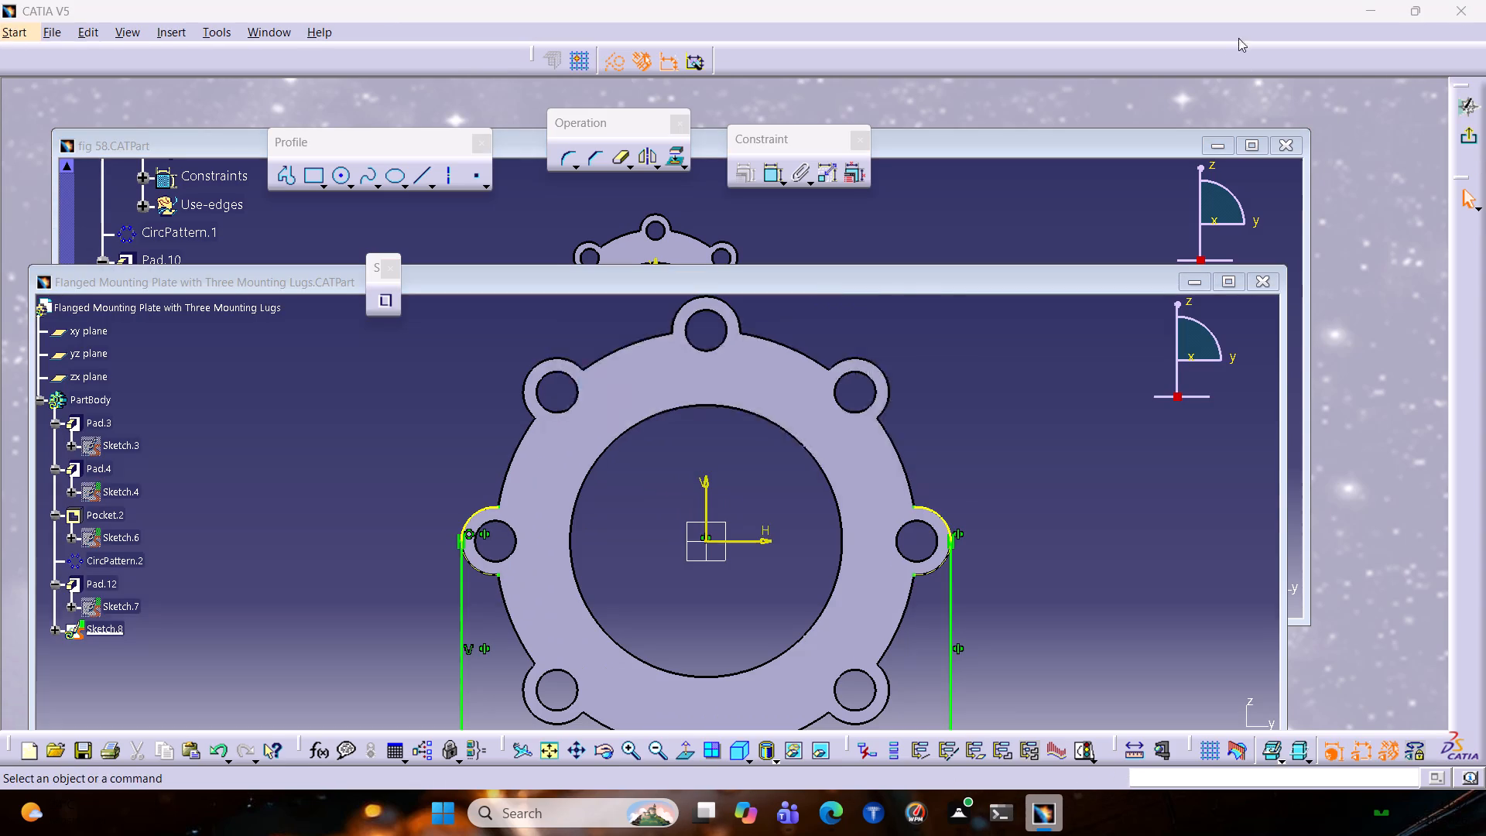
click(720, 454)
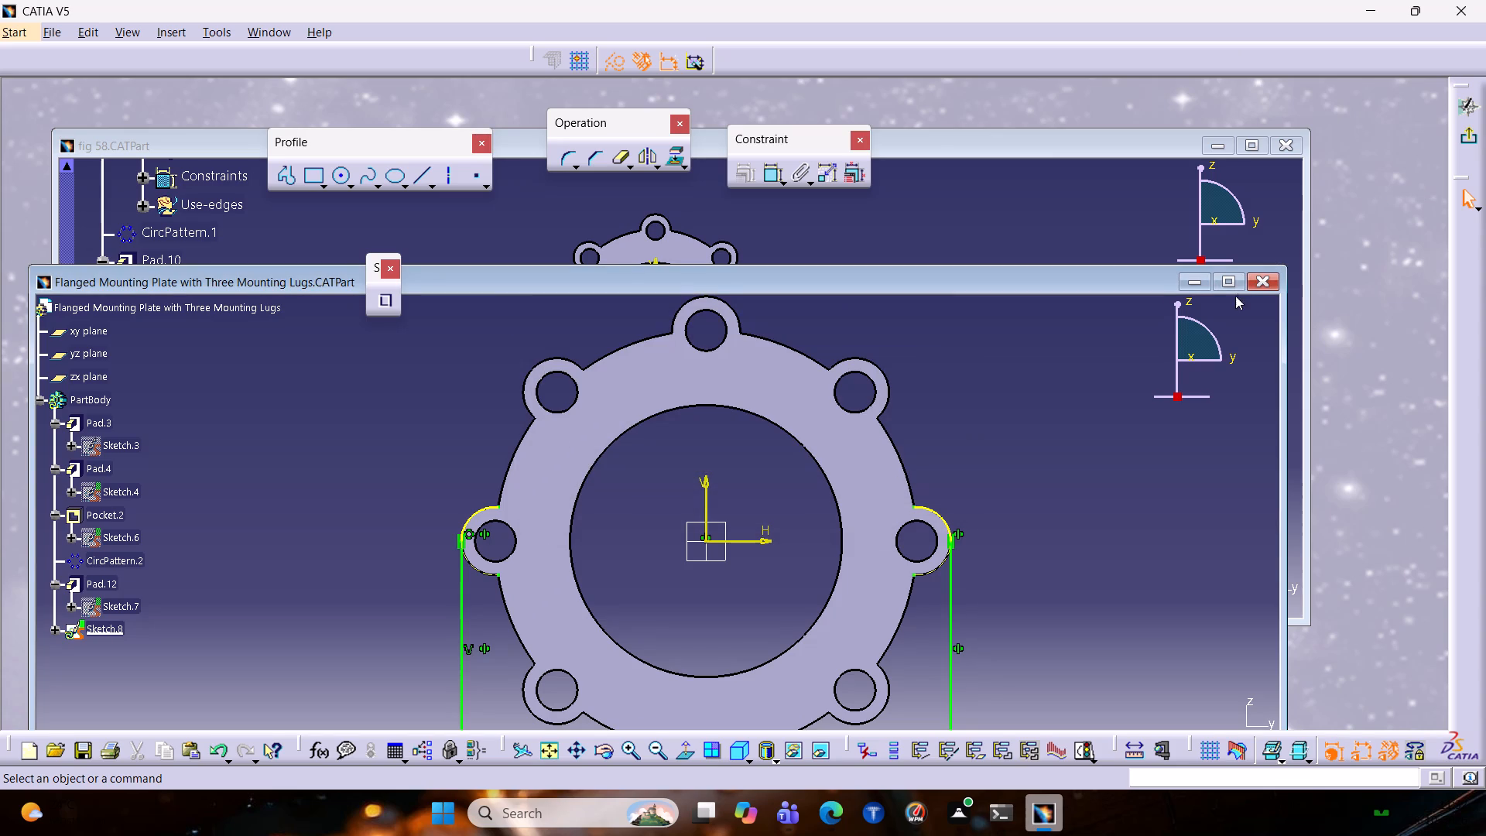
click(1231, 280)
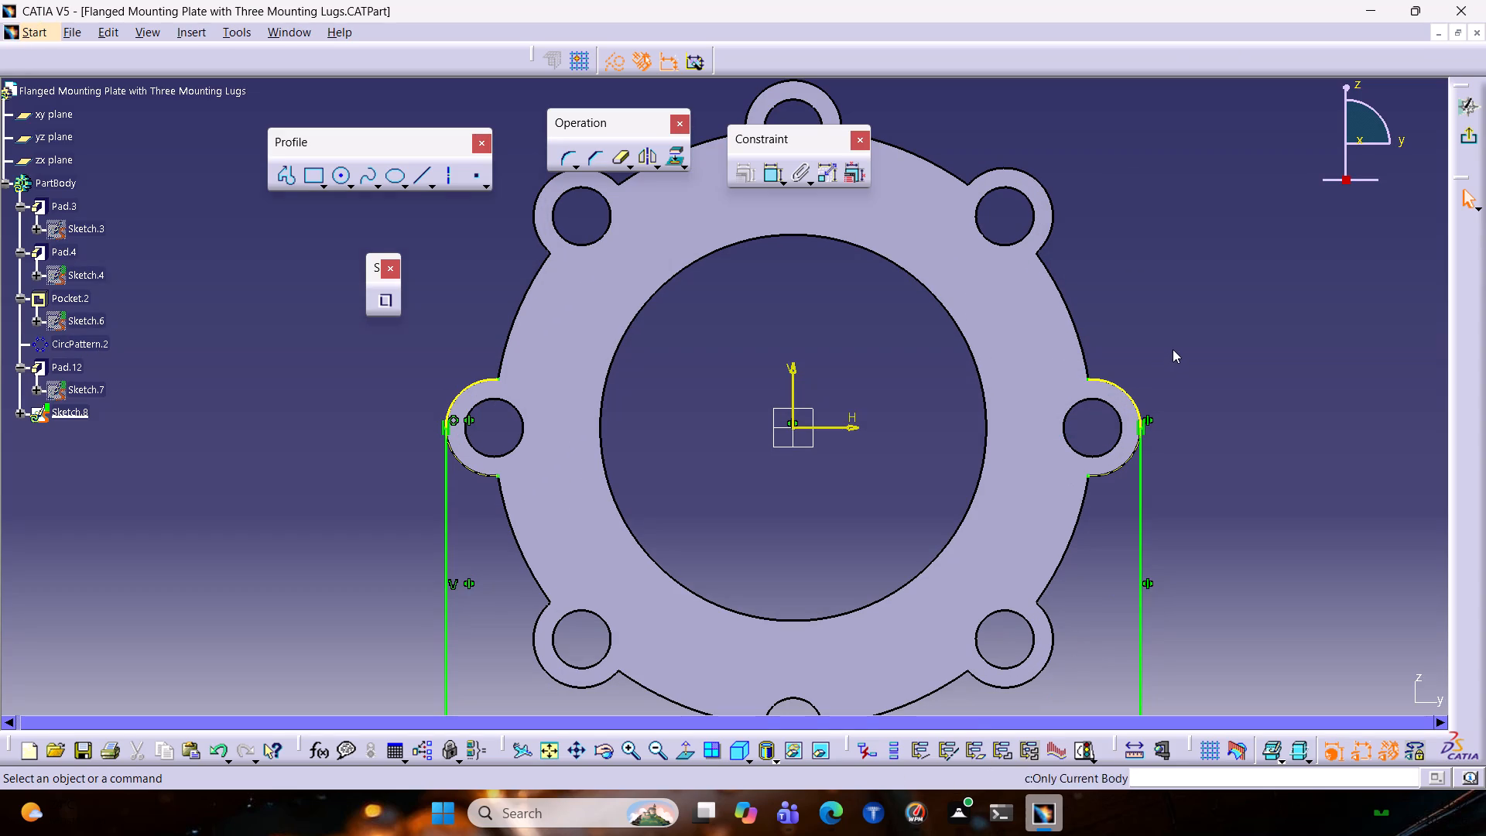
ctrl+middle_drag(1181, 319, 1072, 465)
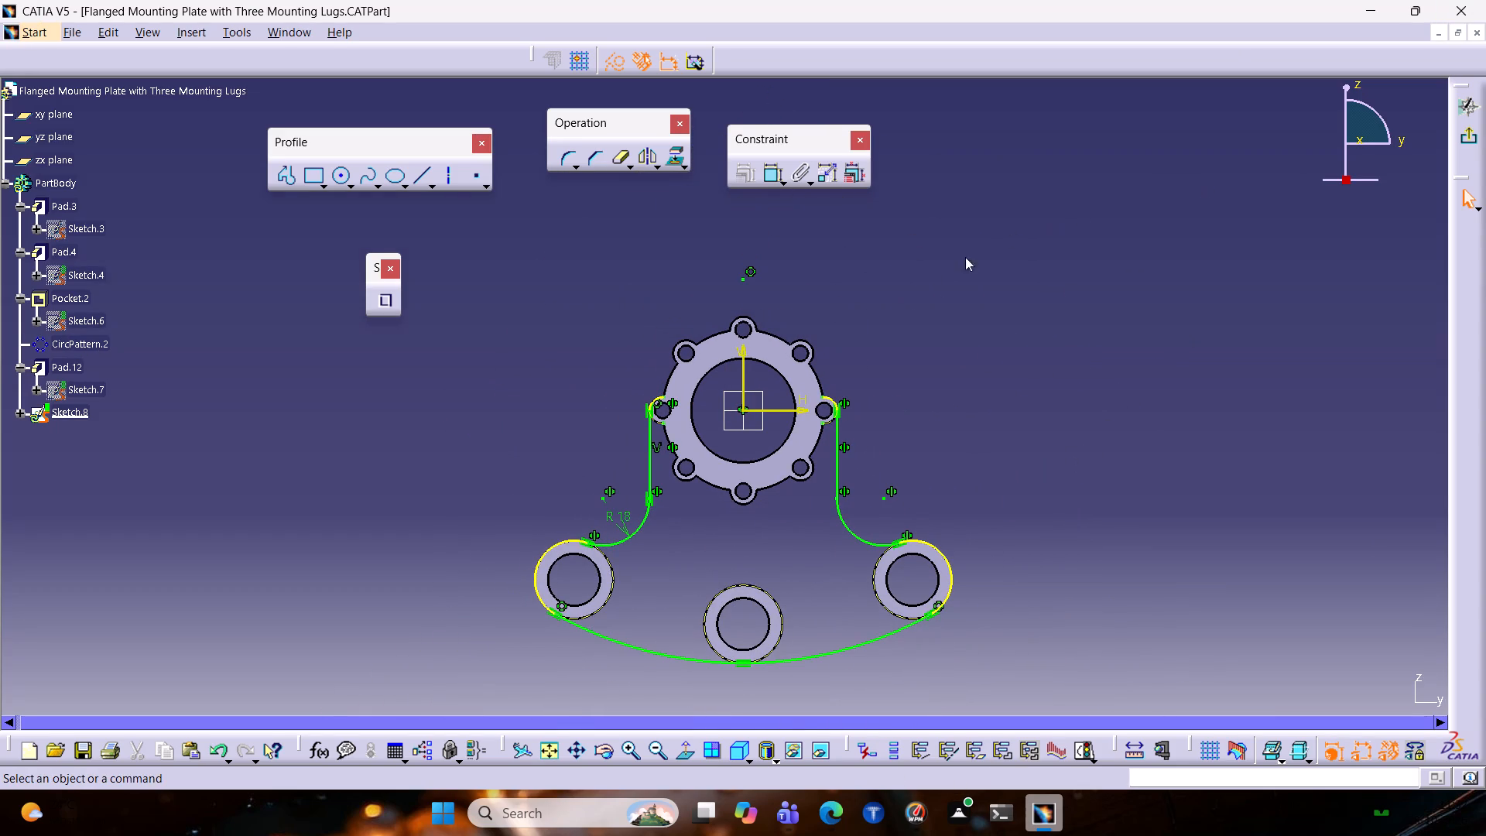
Delete the isolated point above the ring in the plate outline sketch.
click(739, 277)
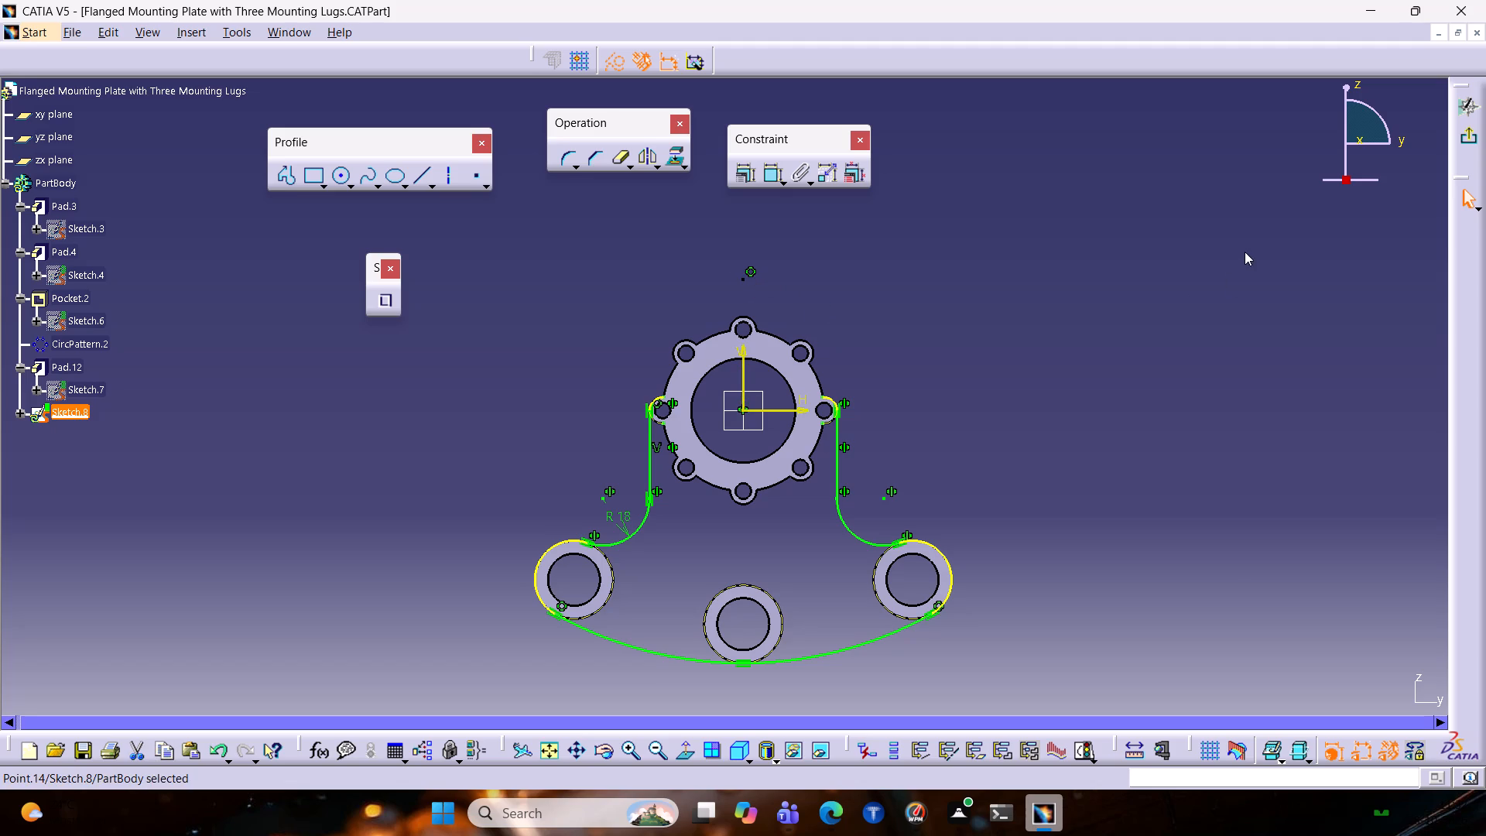
key(Delete)
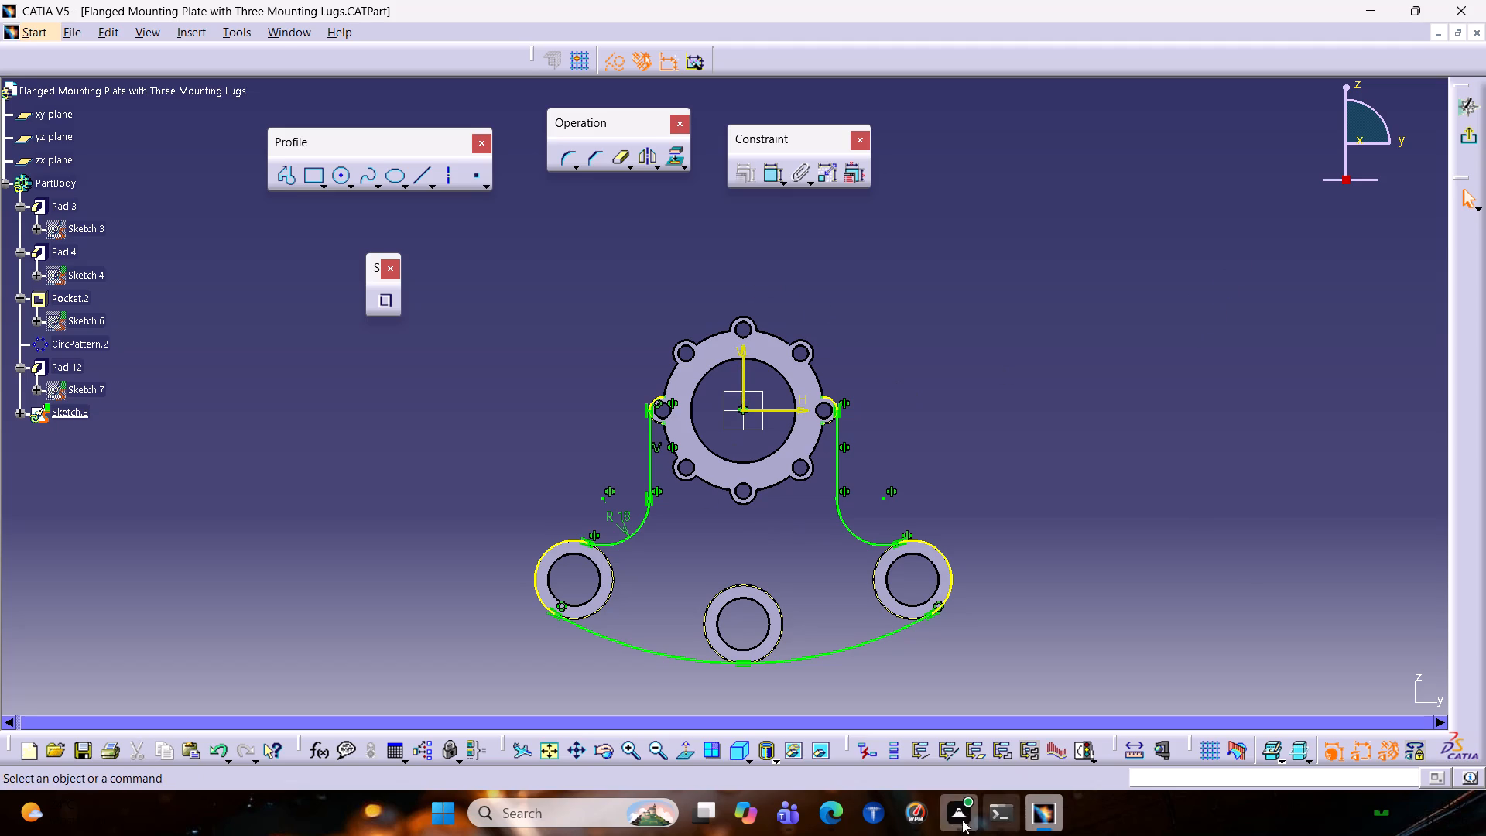
Run Sketch Analysis on the plate outline sketch and examine the geometry status and extent of its implicit profile.
click(1084, 762)
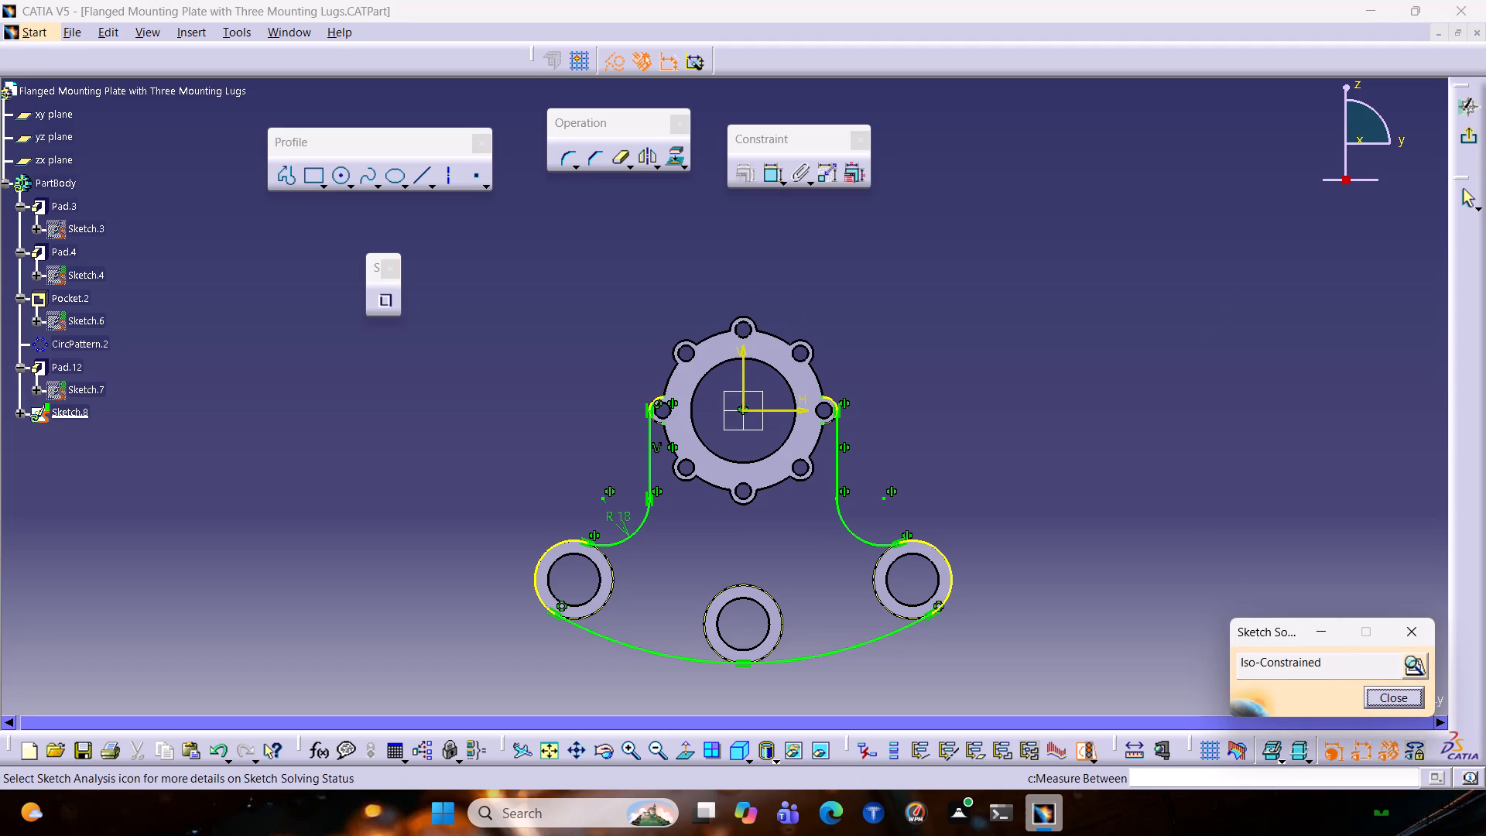
click(1406, 668)
click(84, 135)
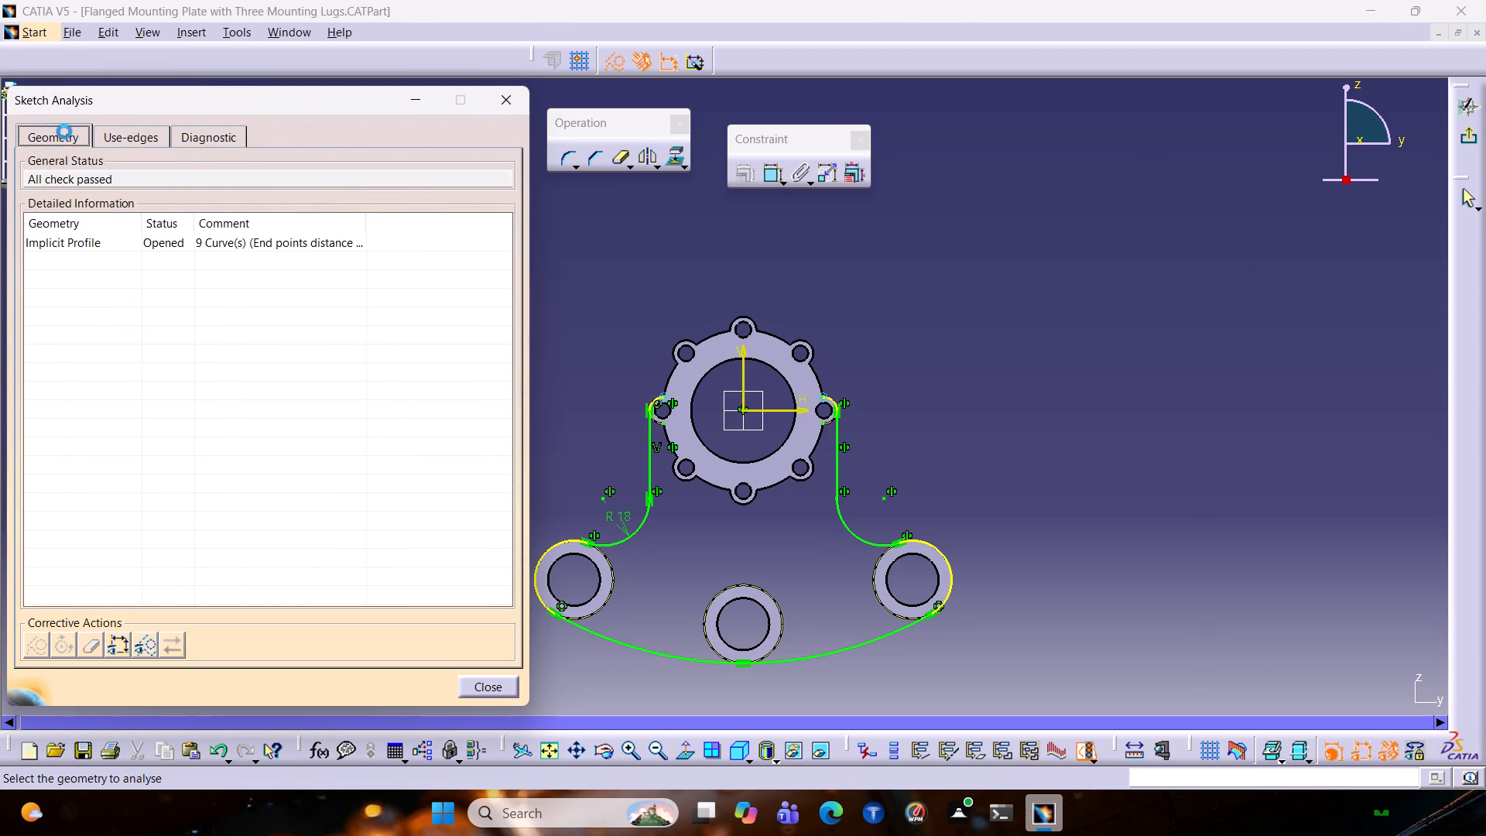
click(207, 250)
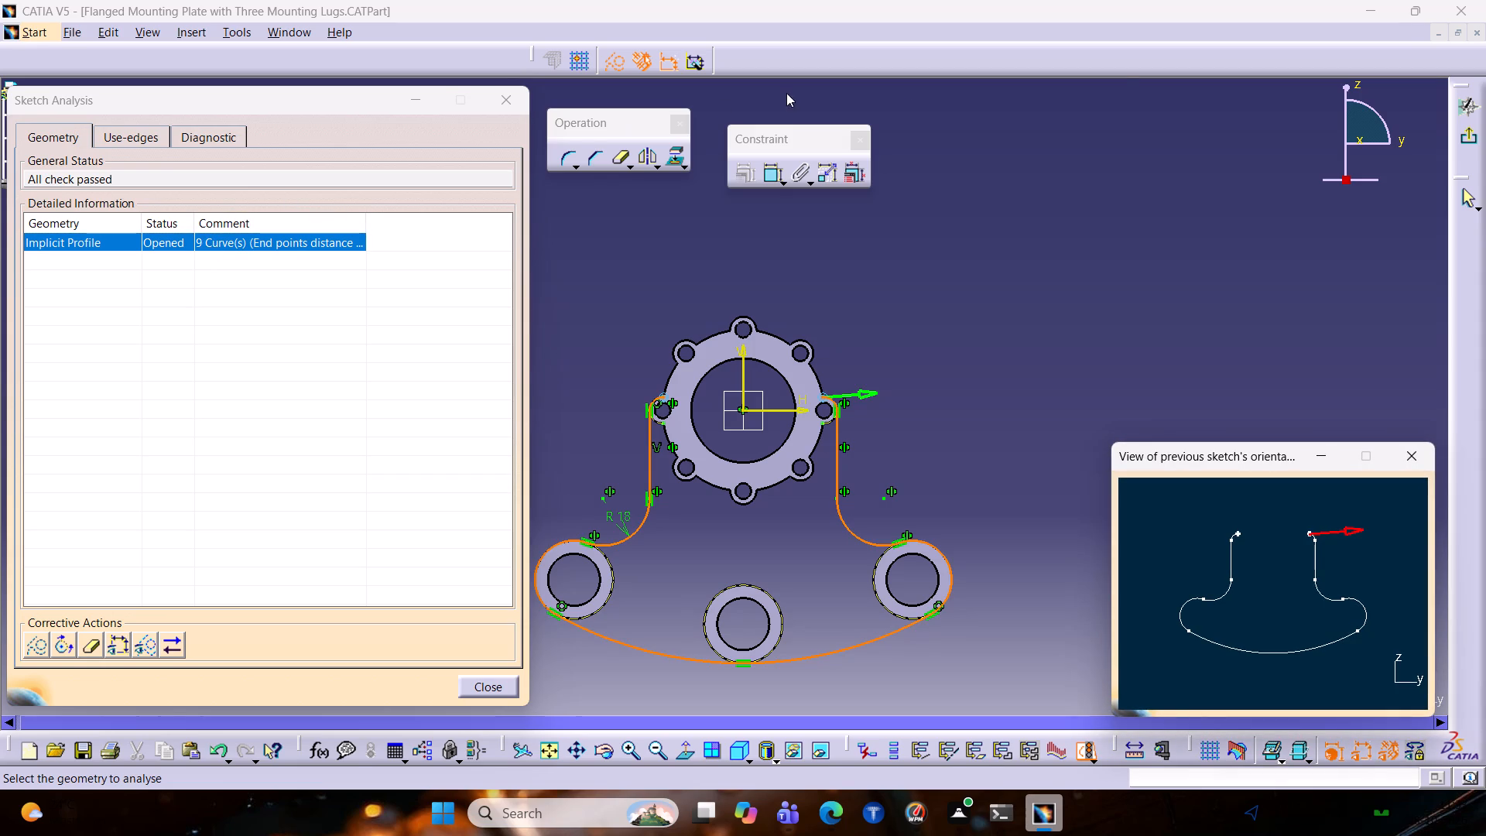
click(1396, 452)
click(500, 104)
Select the projected outline arc on the ring's right-hand ear, above its hole.
middle_drag(722, 483, 728, 469)
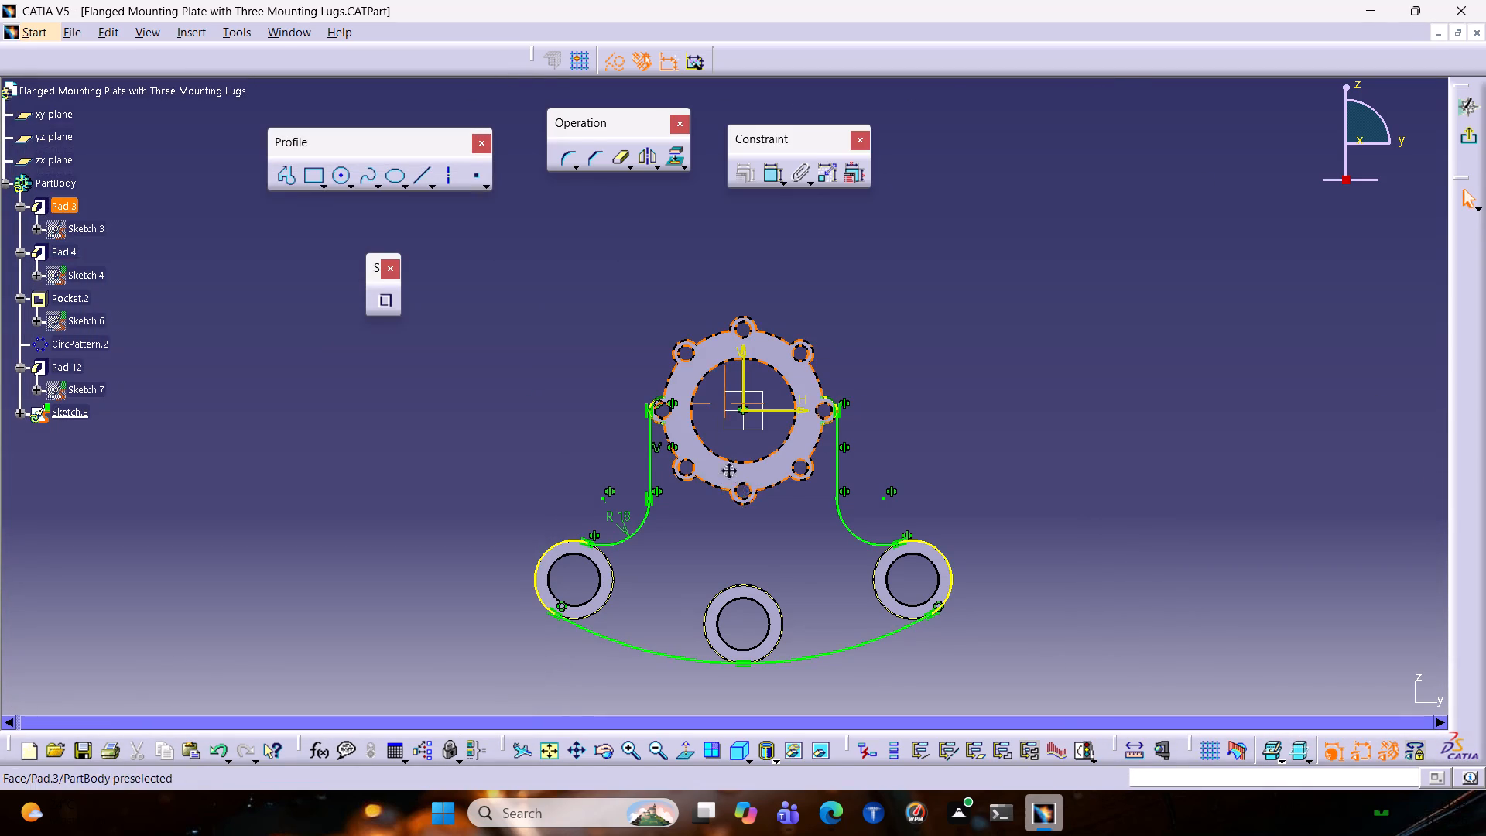
middle_drag(728, 469, 769, 401)
scroll(788, 447, down, 1)
ctrl+middle_drag(817, 466, 939, 333)
middle_drag(941, 262, 702, 592)
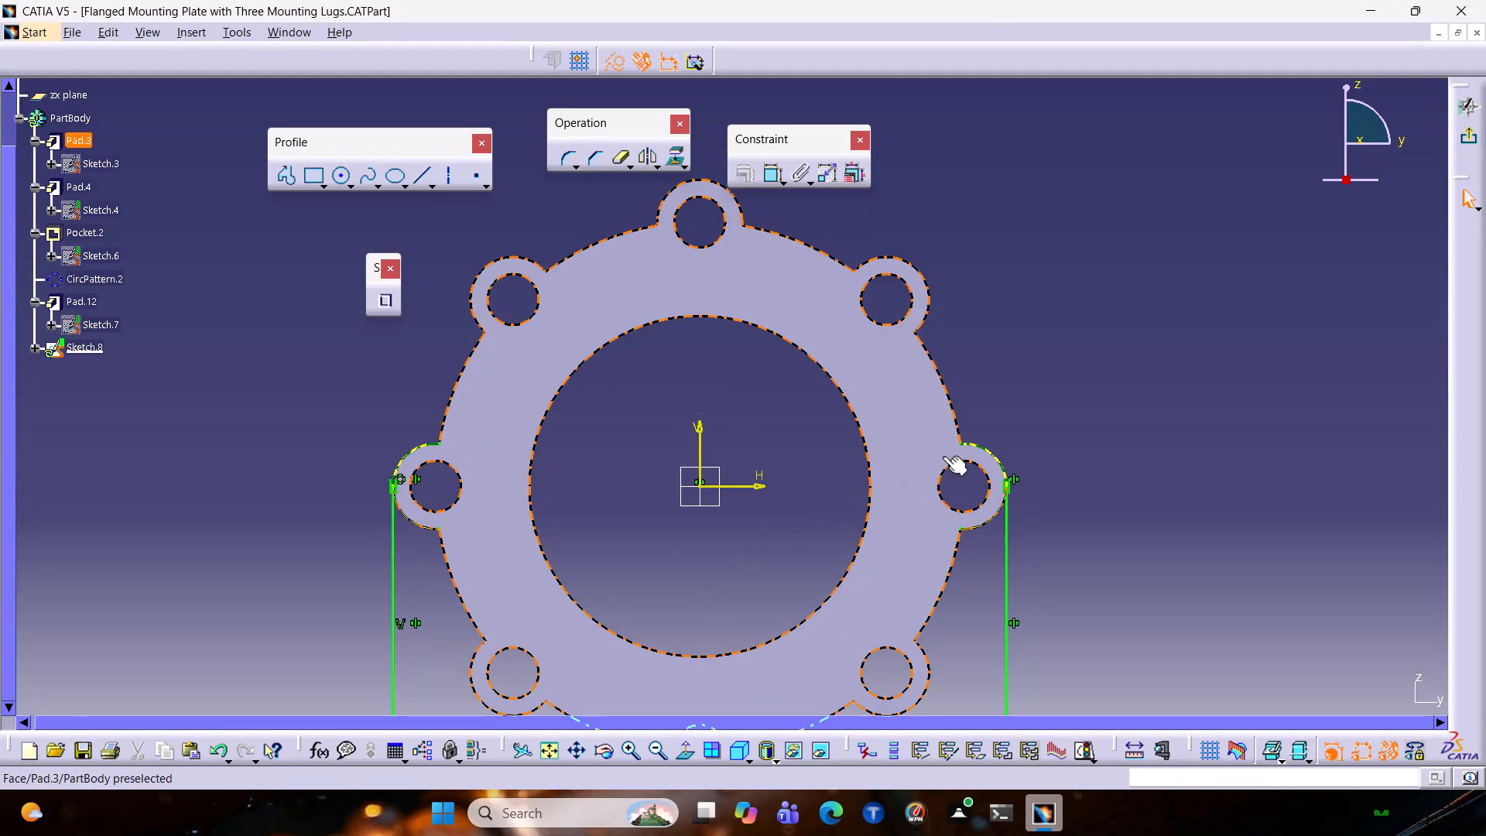
drag(969, 443, 988, 450)
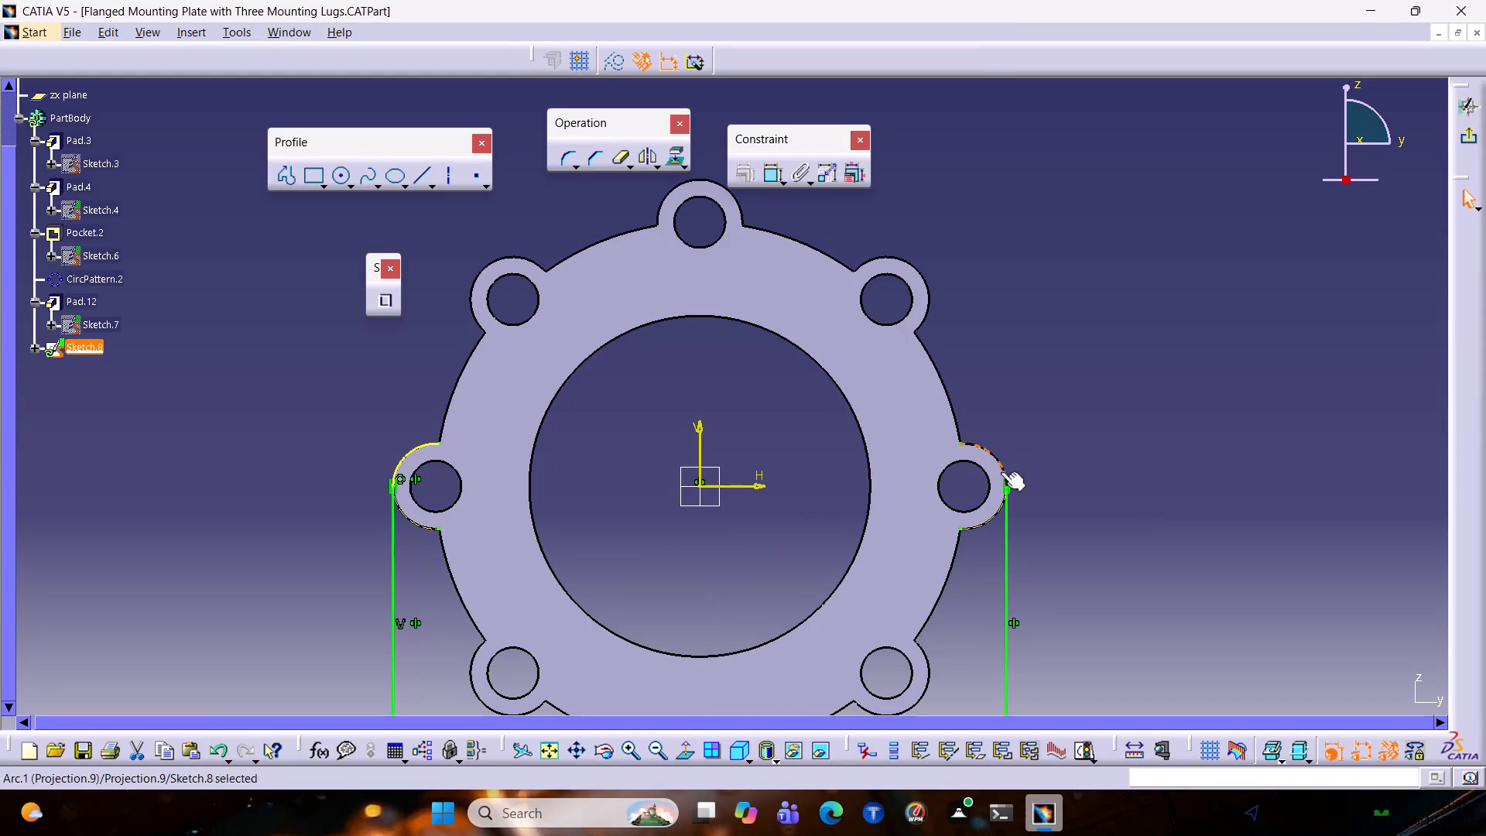
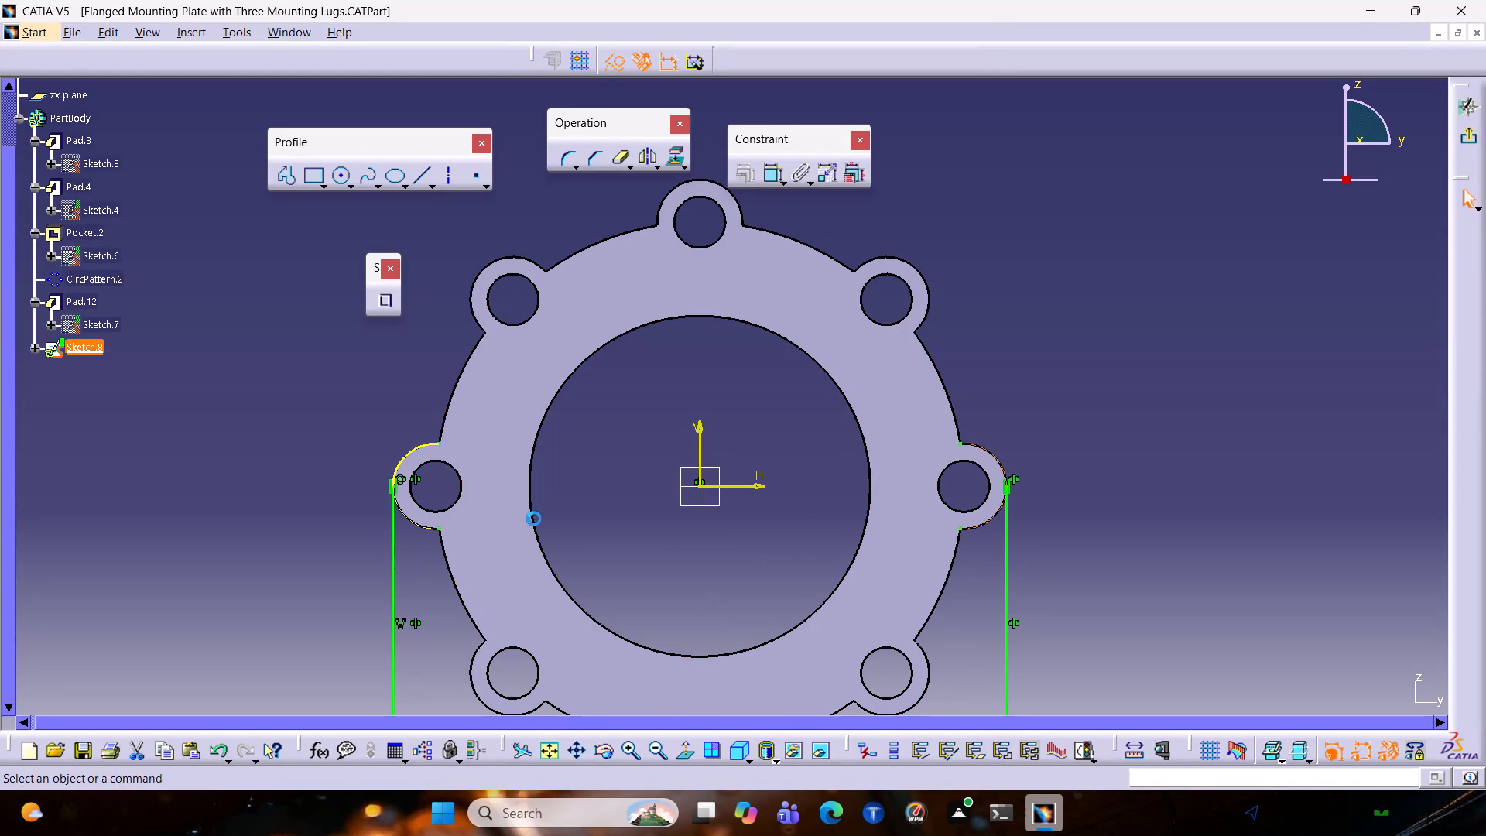
Delete the remaining projected outline arcs on the ring's left-hand ear from the plate outline sketch.
click(416, 451)
key(Delete)
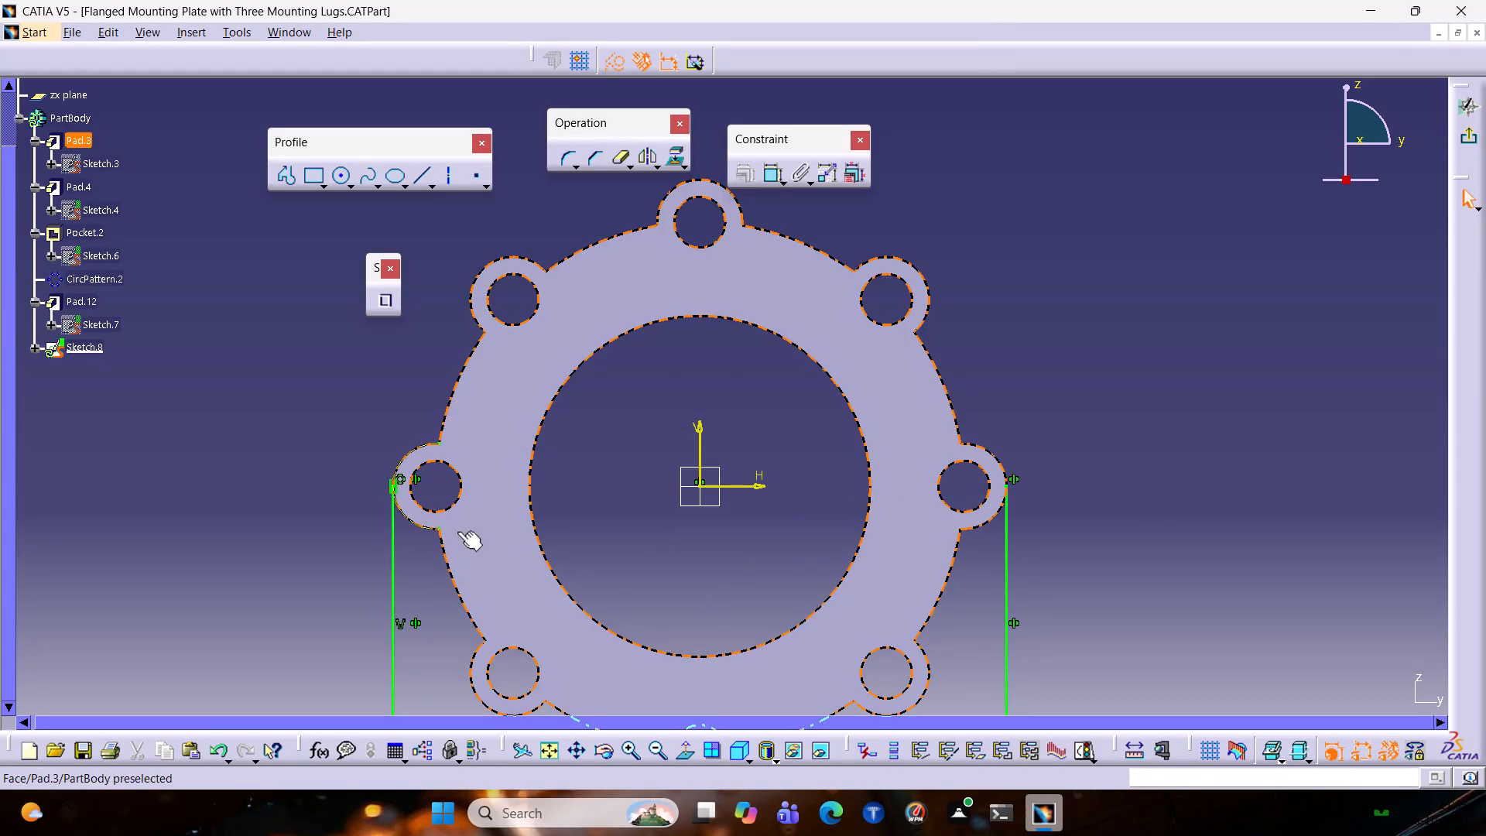
click(419, 446)
key(Delete)
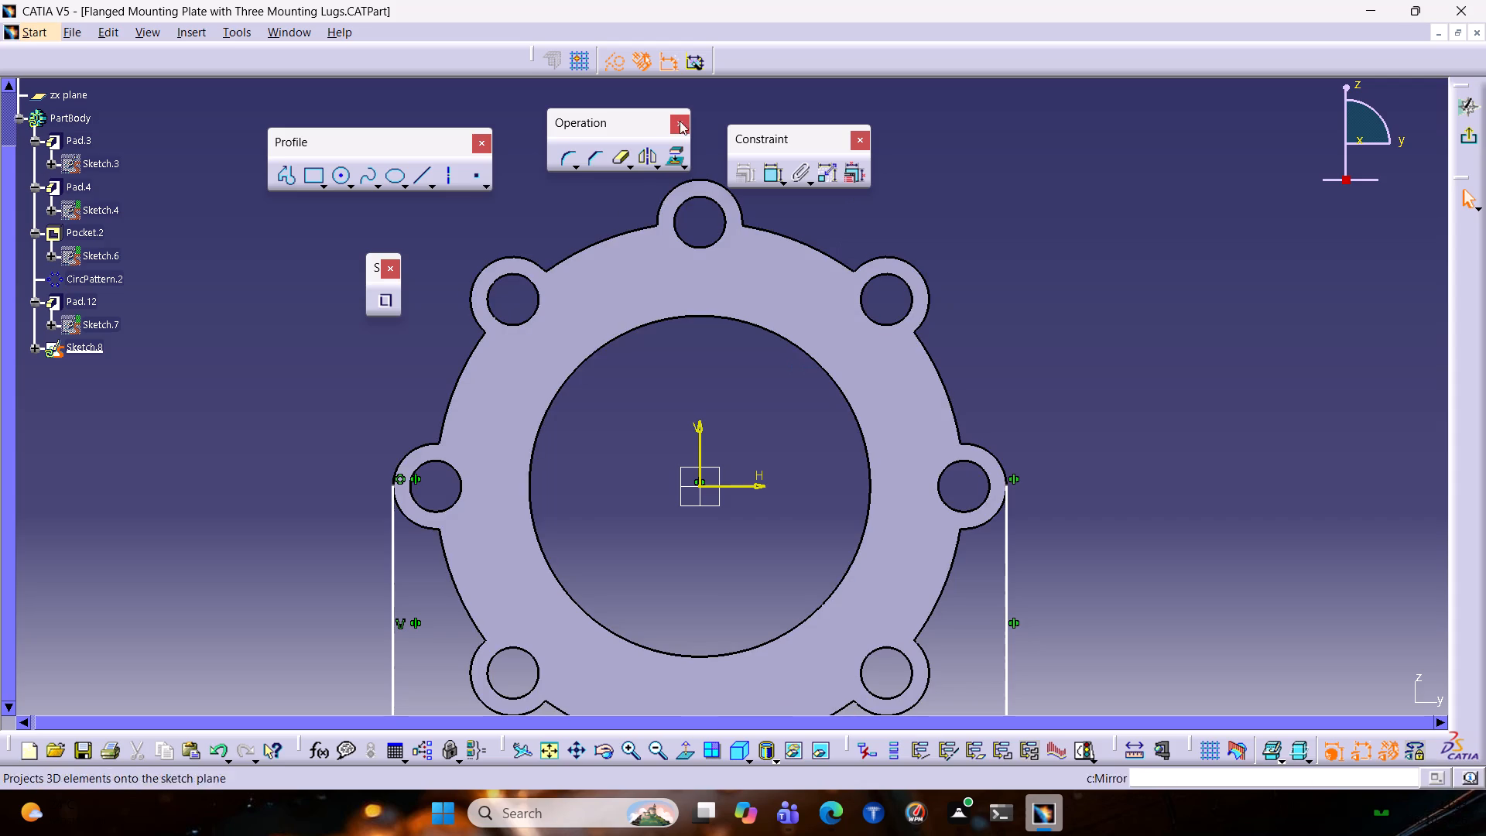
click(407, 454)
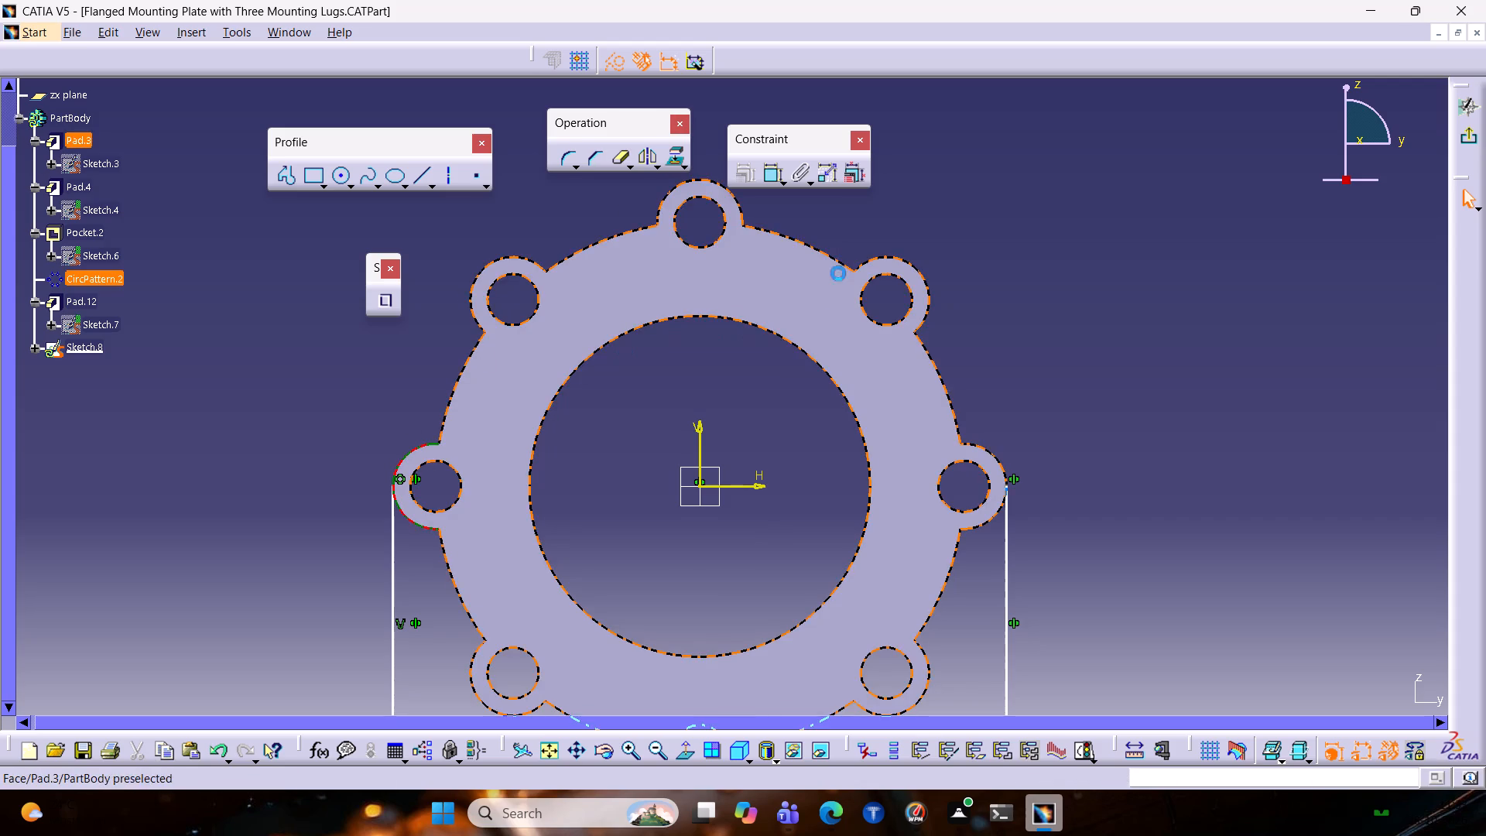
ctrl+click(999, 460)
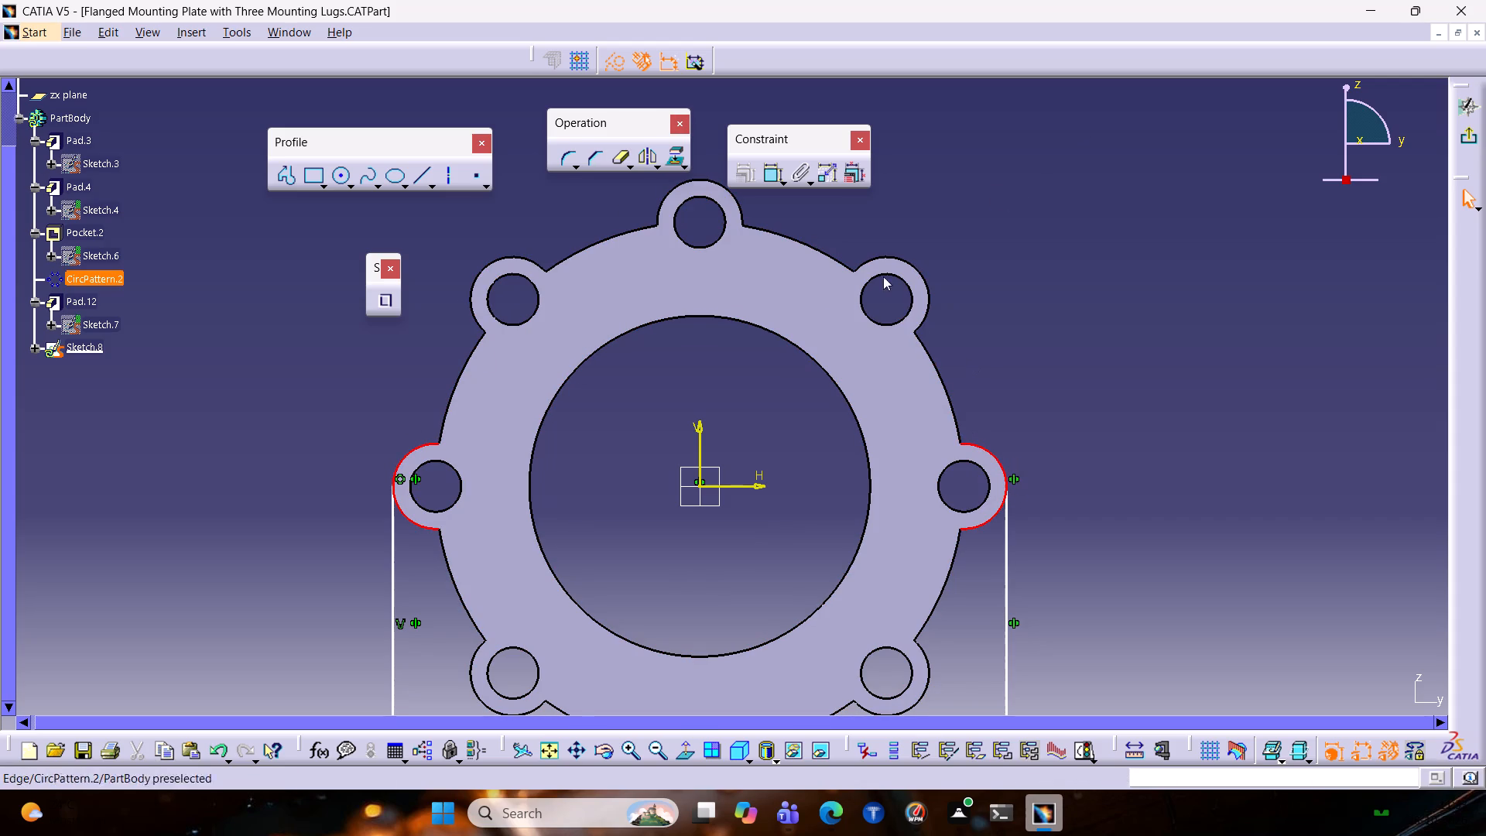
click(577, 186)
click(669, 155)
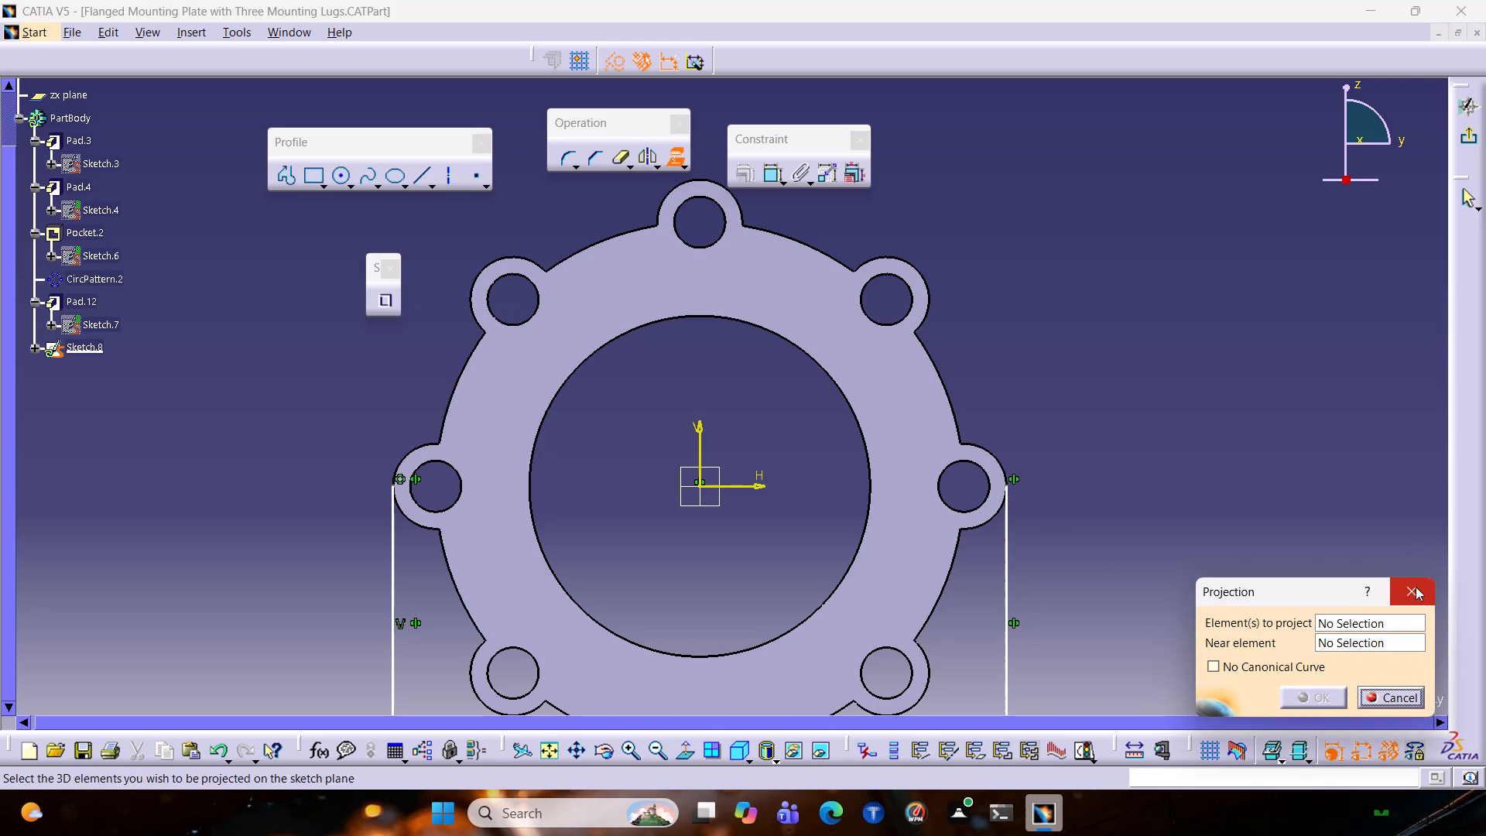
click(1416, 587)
Project the outer rounded edges of the ring's right-hand and left-hand ears onto the plate outline sketch plane.
click(1001, 467)
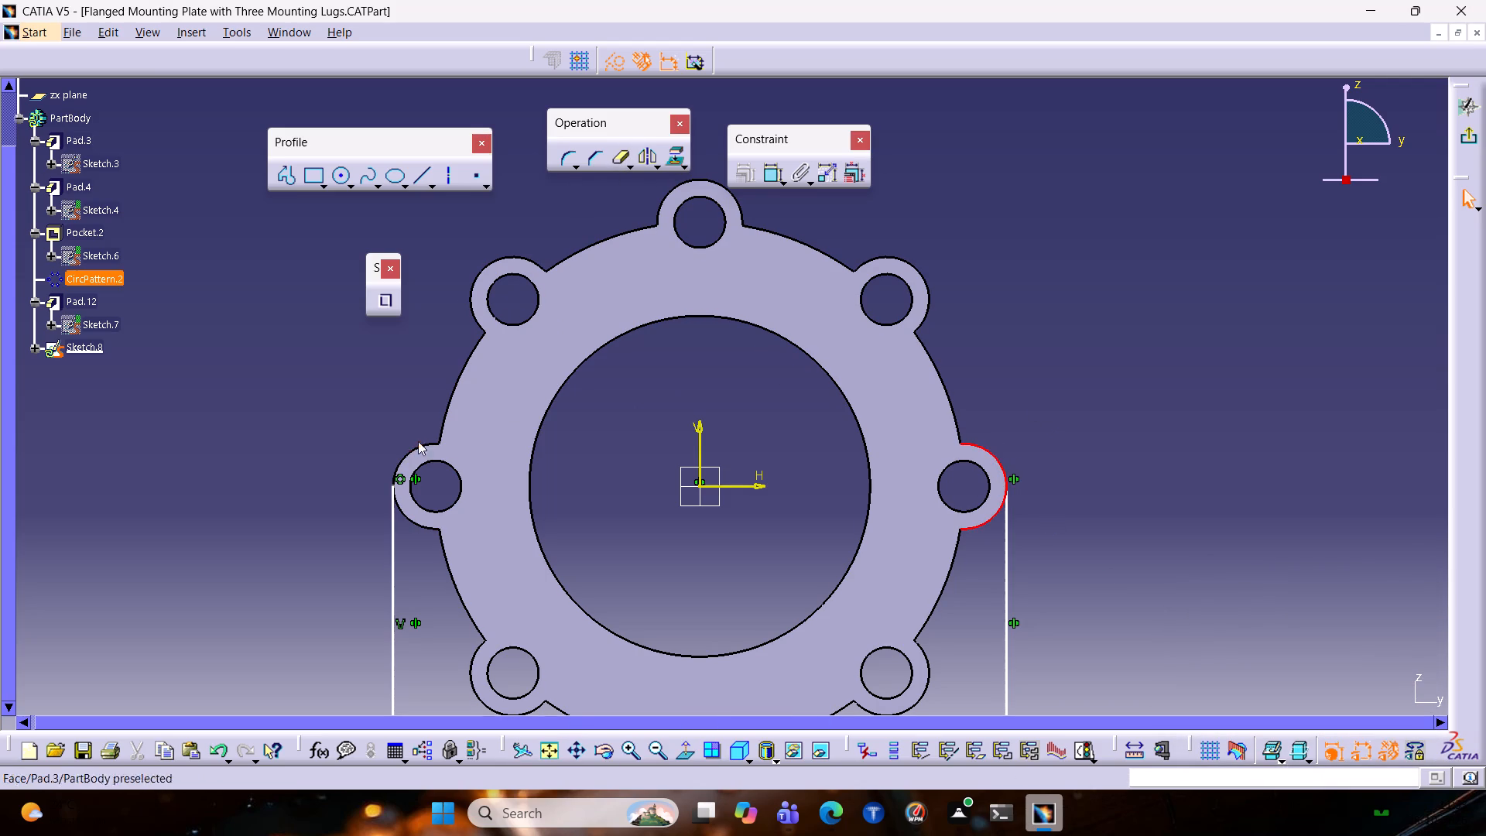
ctrl+click(401, 454)
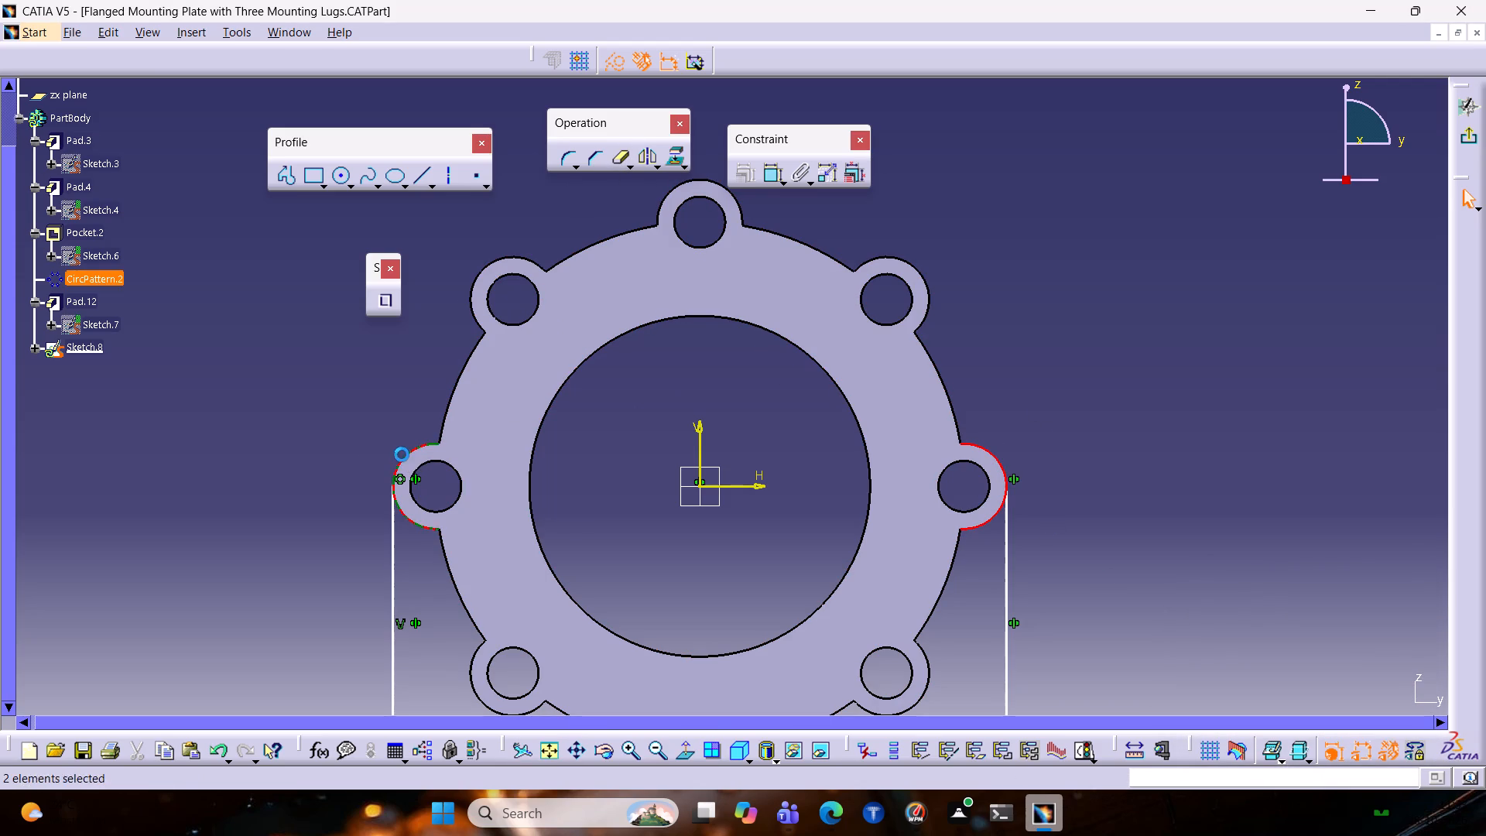
click(672, 158)
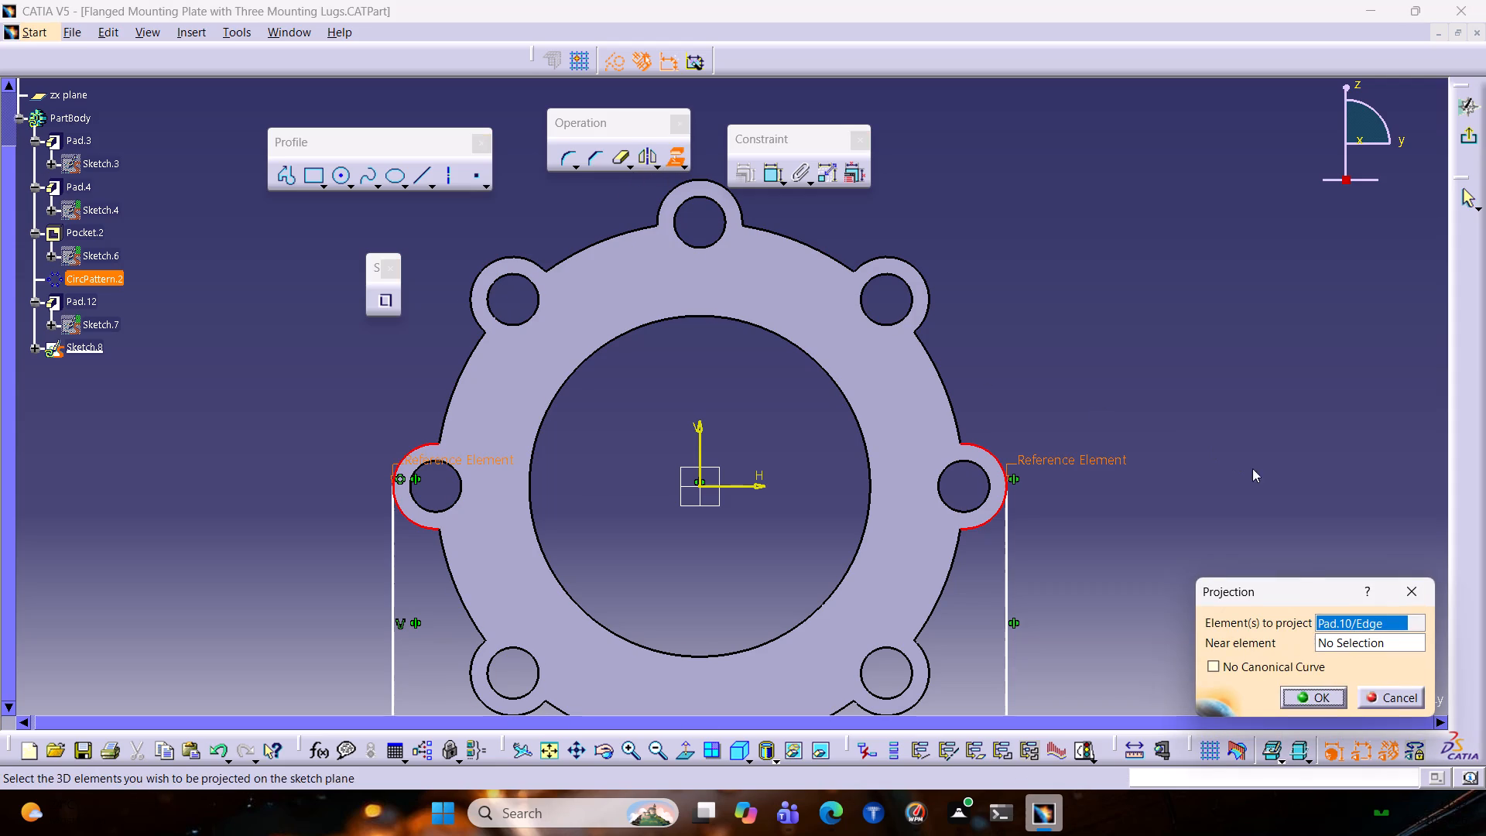
click(1310, 693)
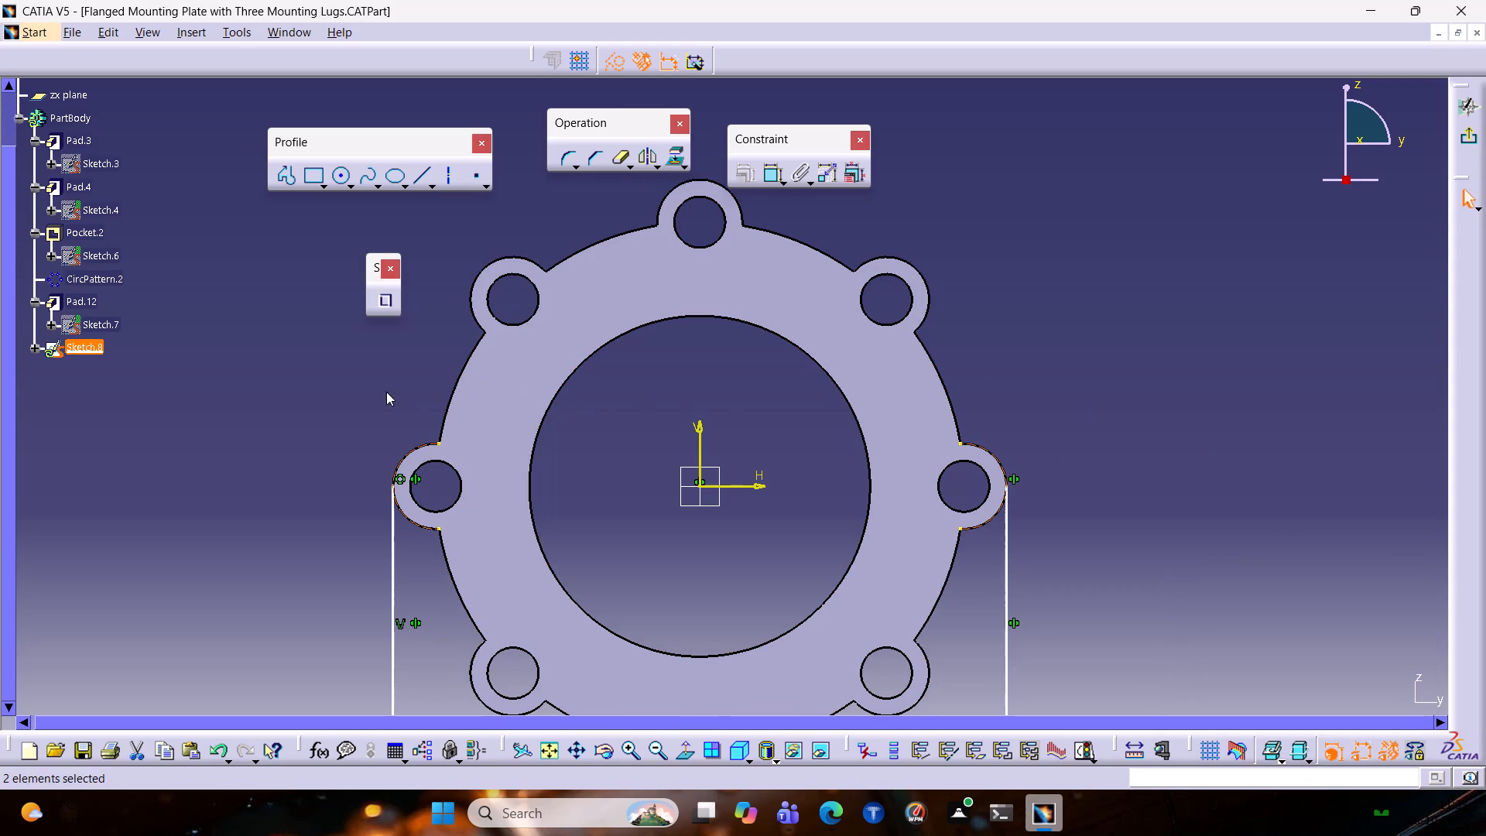
Convert the two projected ear arcs from construction to standard geometry.
click(410, 450)
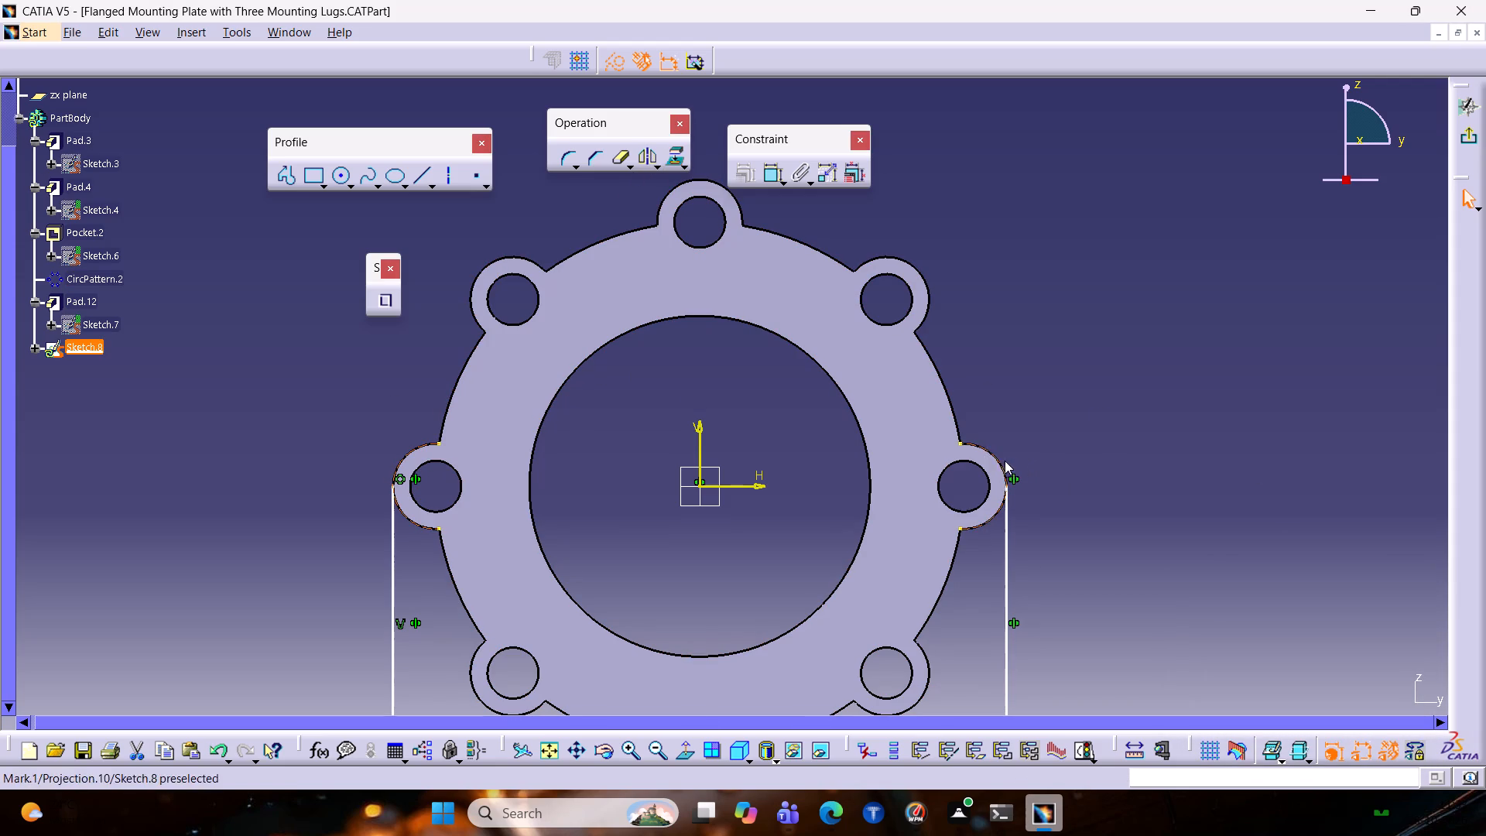
click(609, 55)
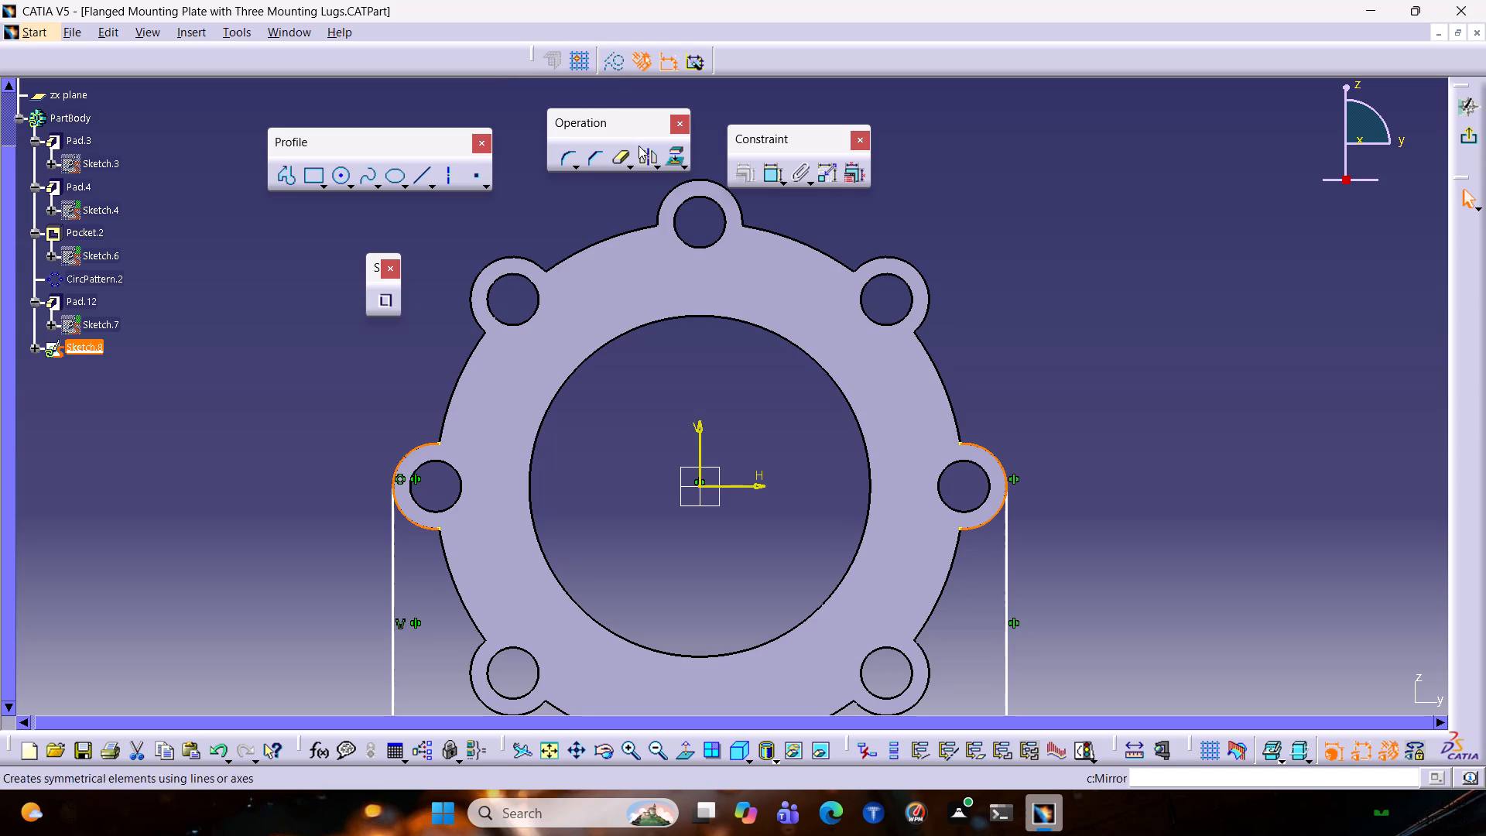
Quick Trim the lower halves of both projected ear arcs, below where the vertical side lines meet them.
double_click(618, 160)
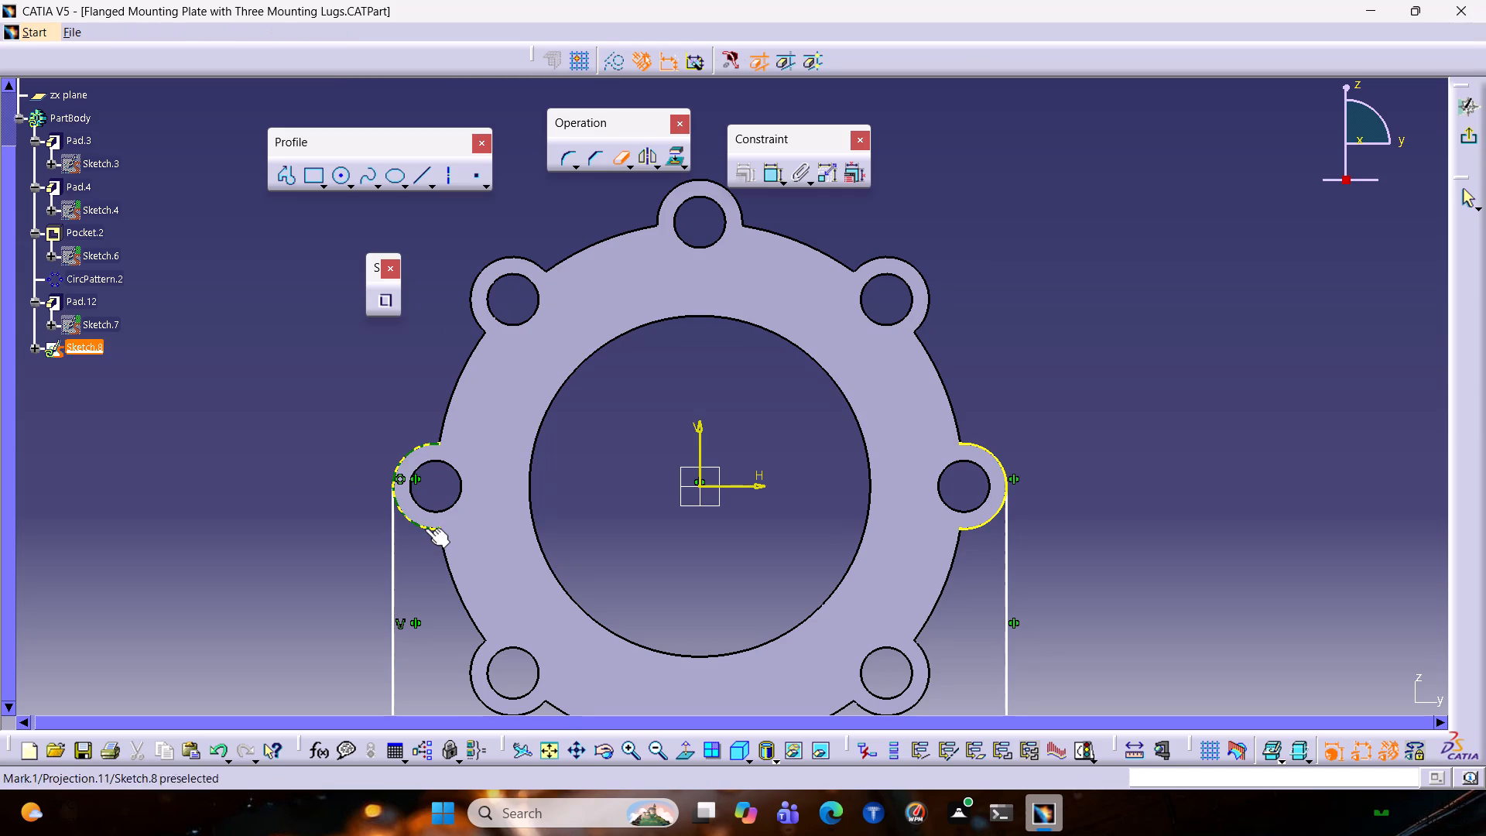
click(425, 529)
click(978, 521)
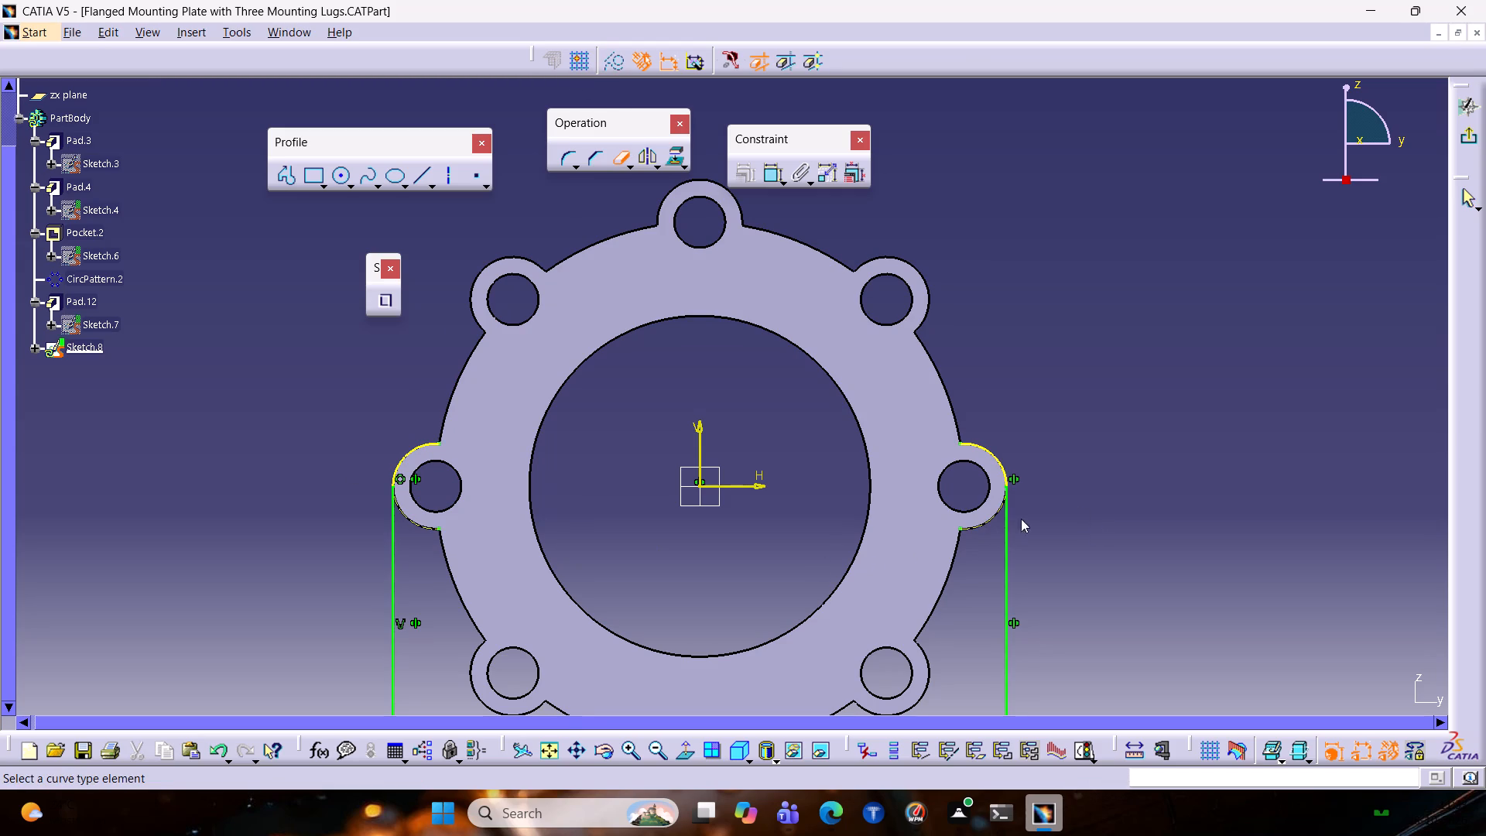
key(Escape)
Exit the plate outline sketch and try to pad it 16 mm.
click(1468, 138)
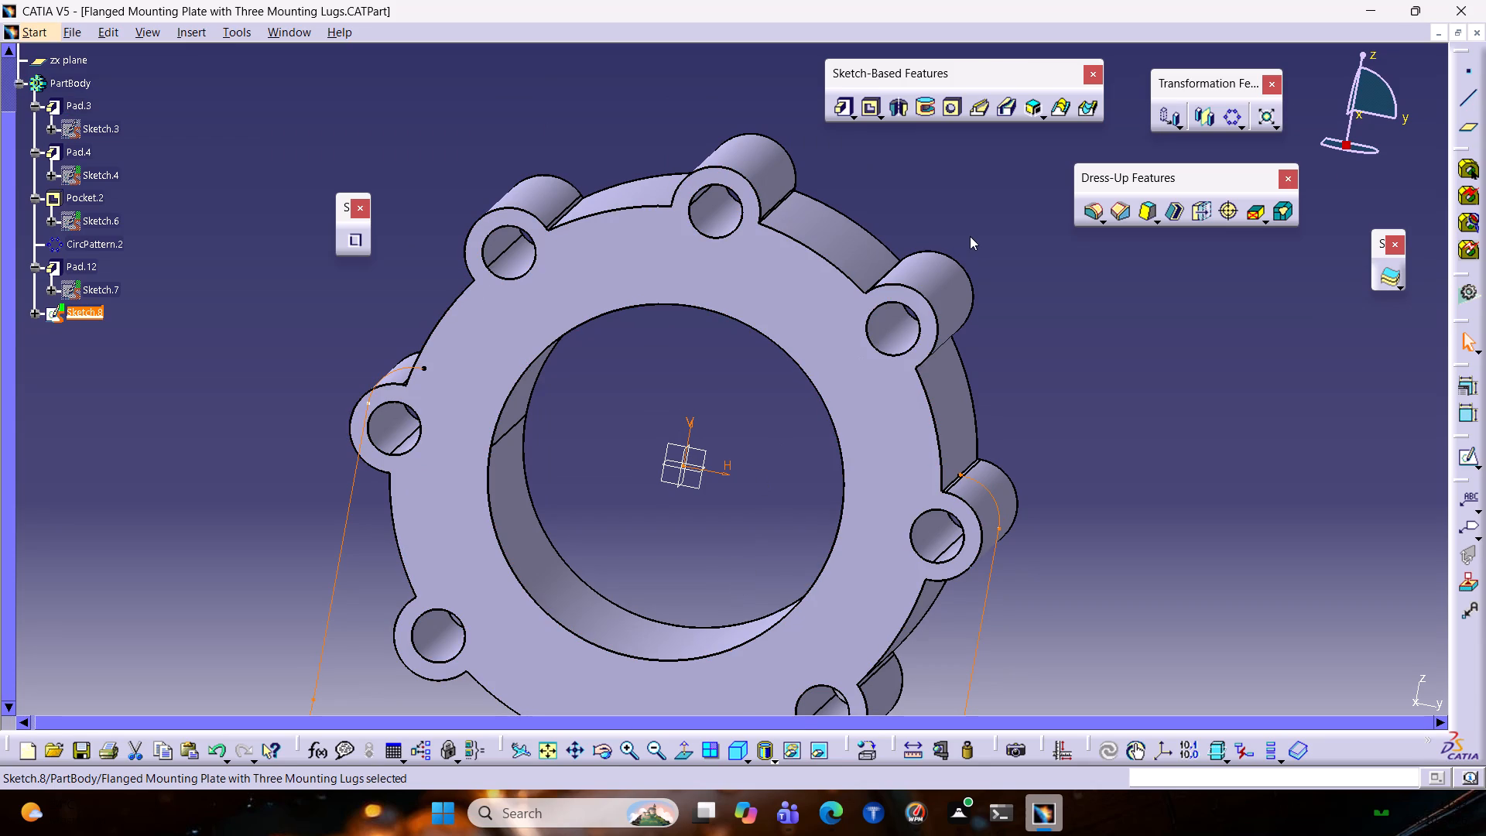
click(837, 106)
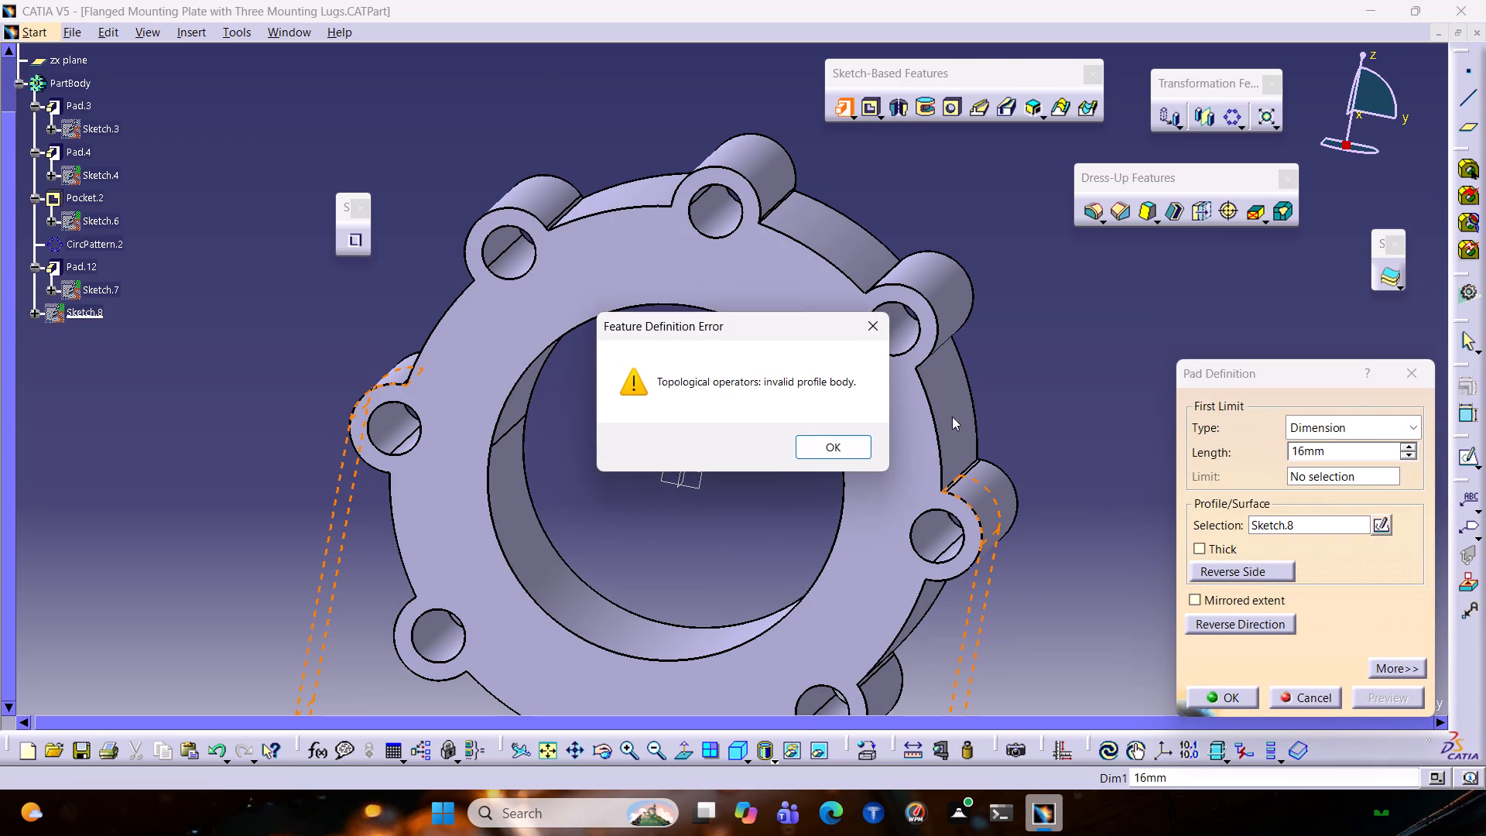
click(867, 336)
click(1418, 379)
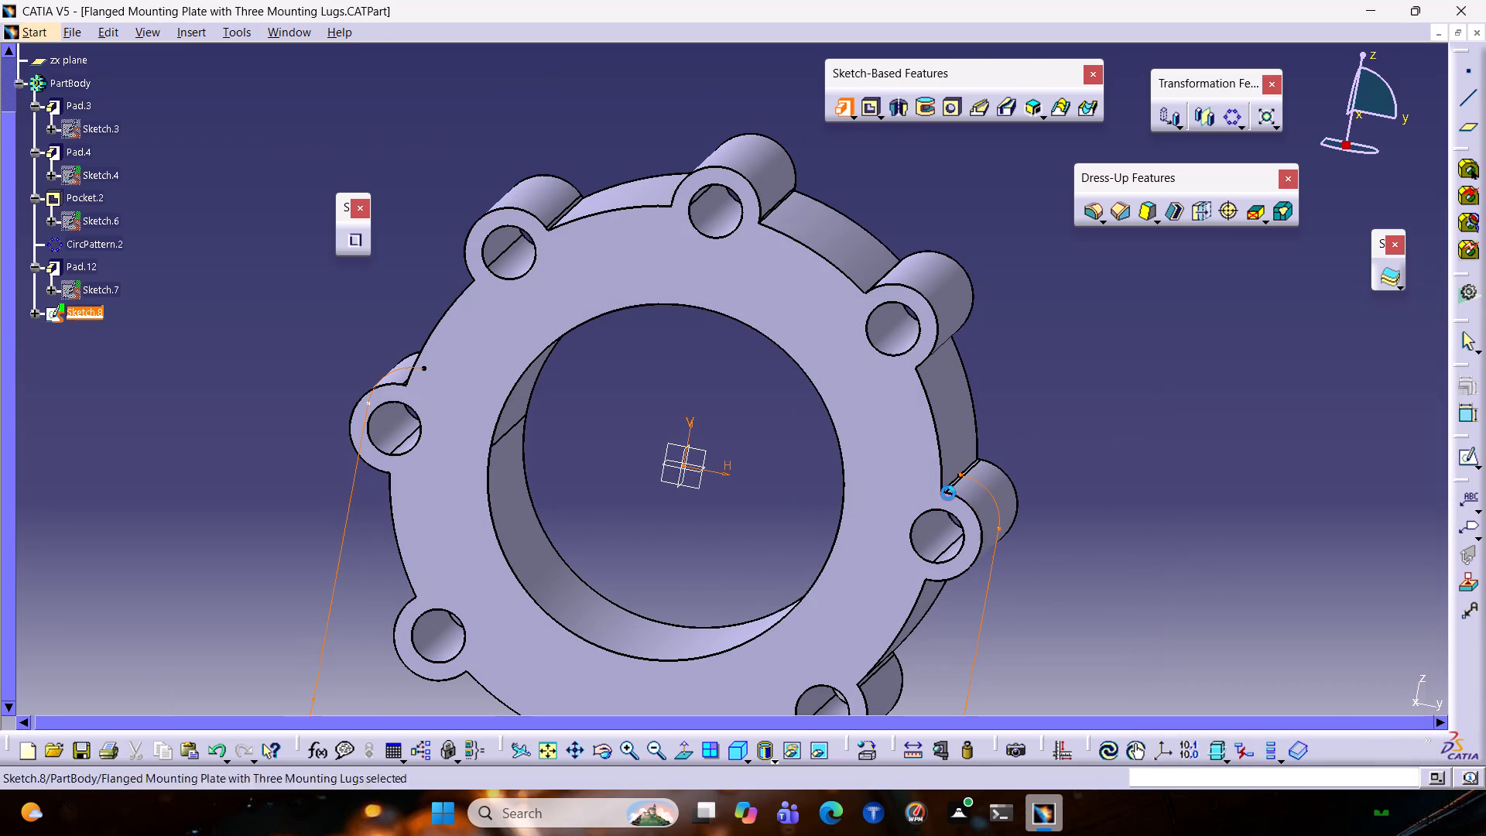
Reopen the plate outline sketch and delete the projected outline arcs on the ring's left-hand ear.
double_click(997, 502)
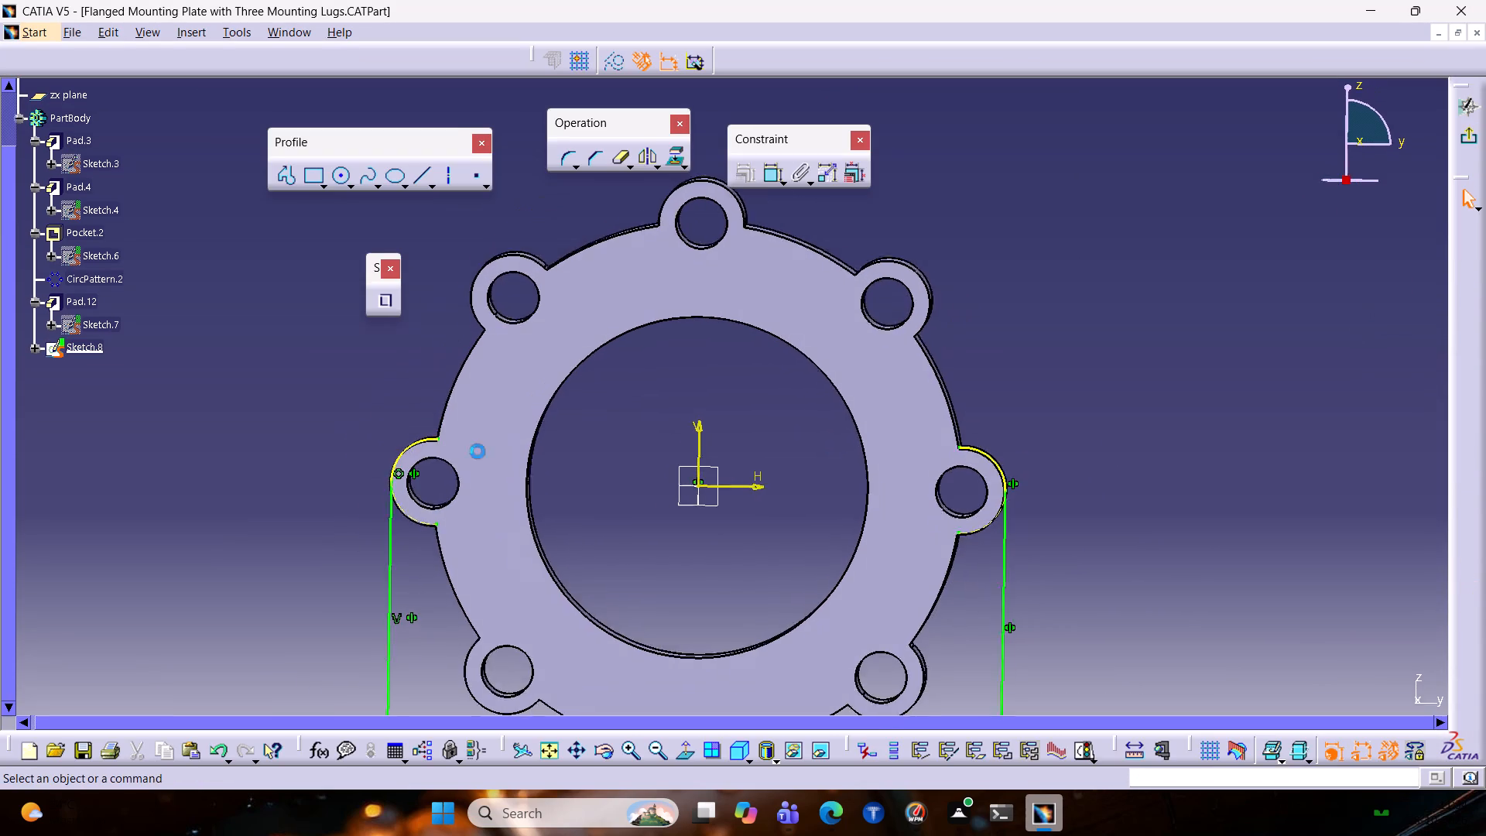
click(425, 443)
key(Delete)
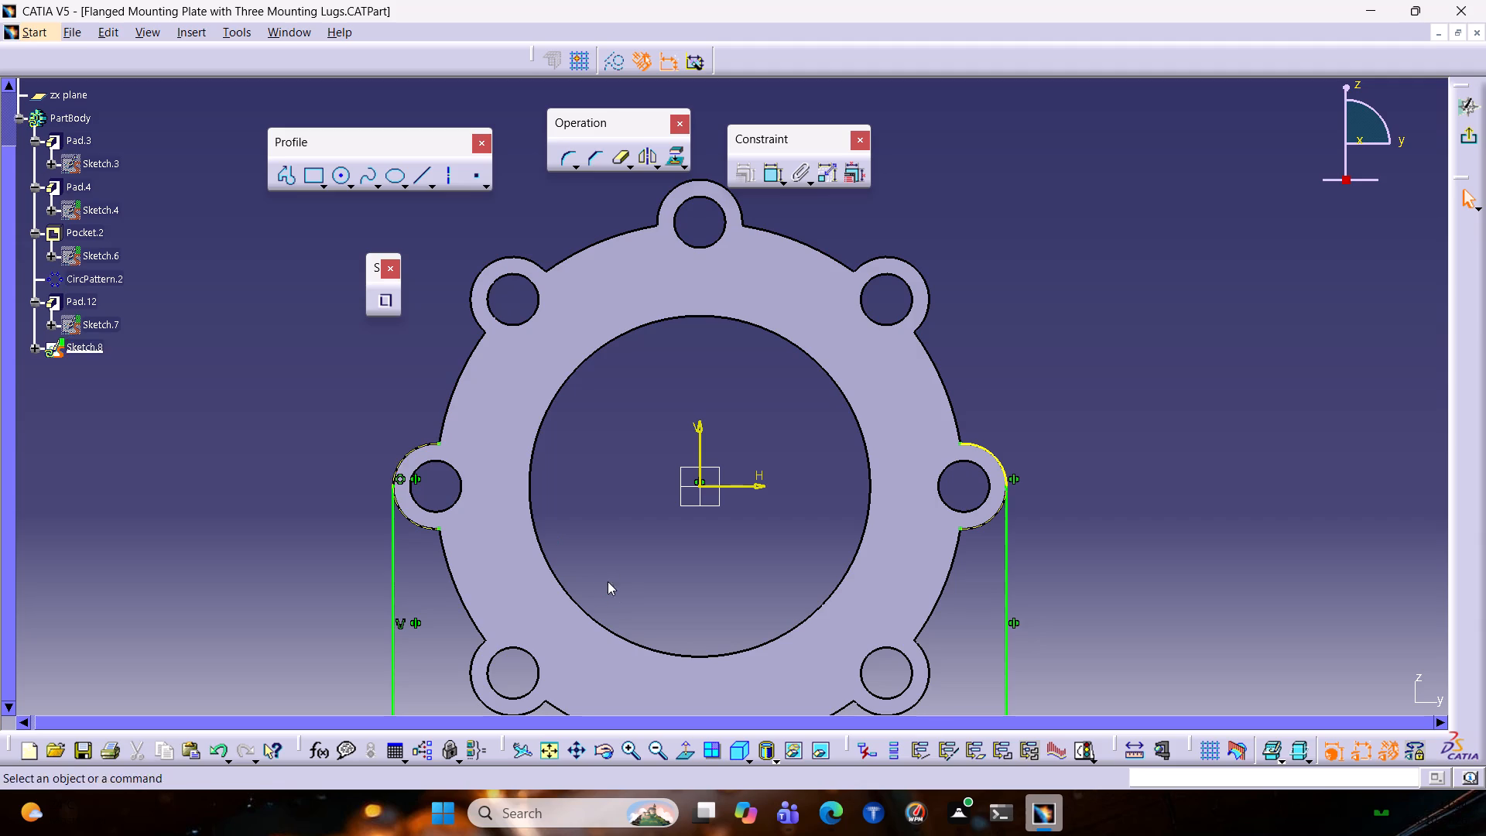
click(406, 453)
key(Delete)
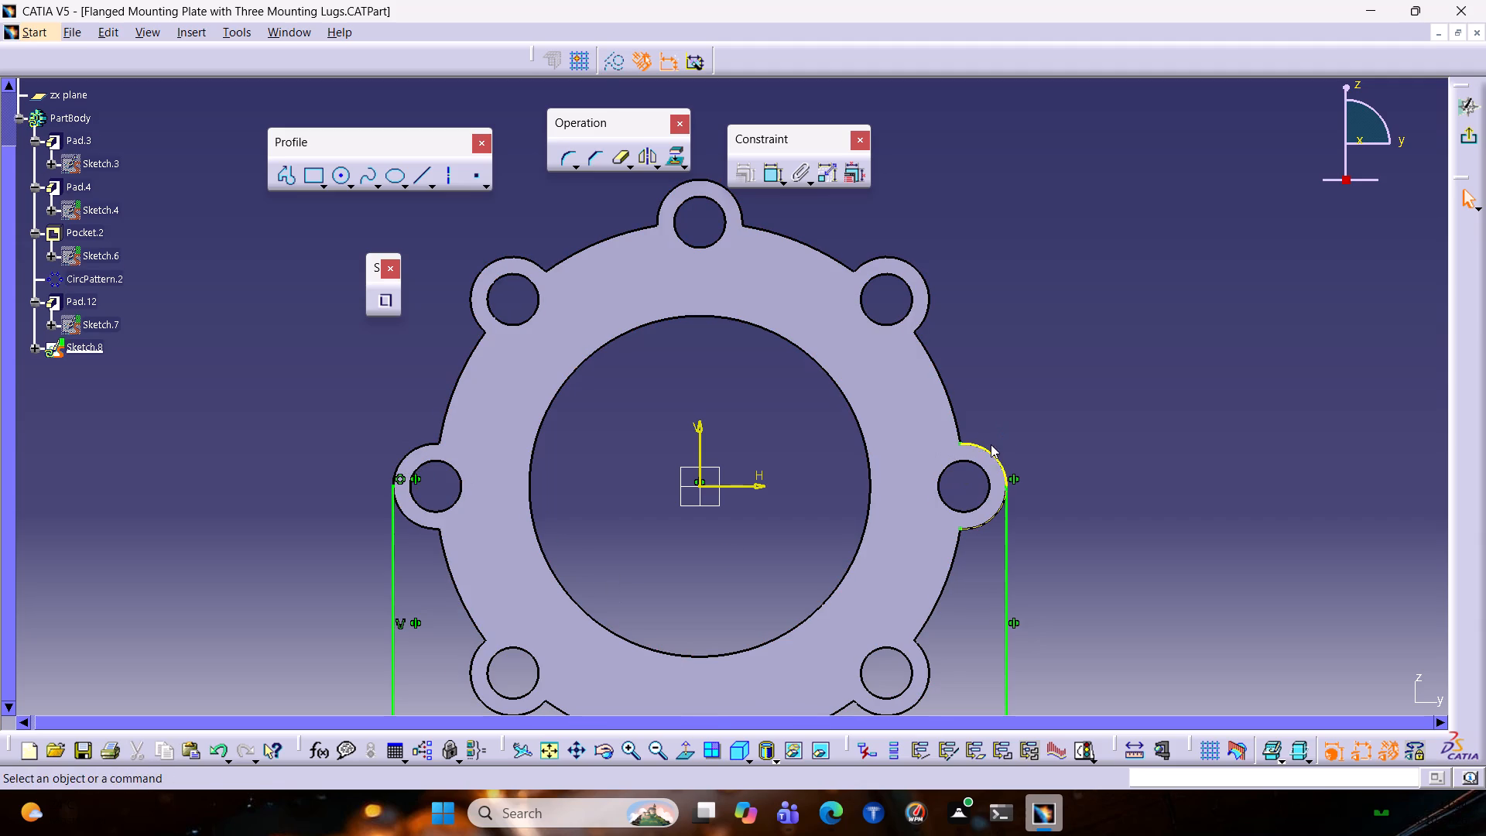
Select the projected outline arc on the ring's right-hand ear, above its hole.
click(984, 450)
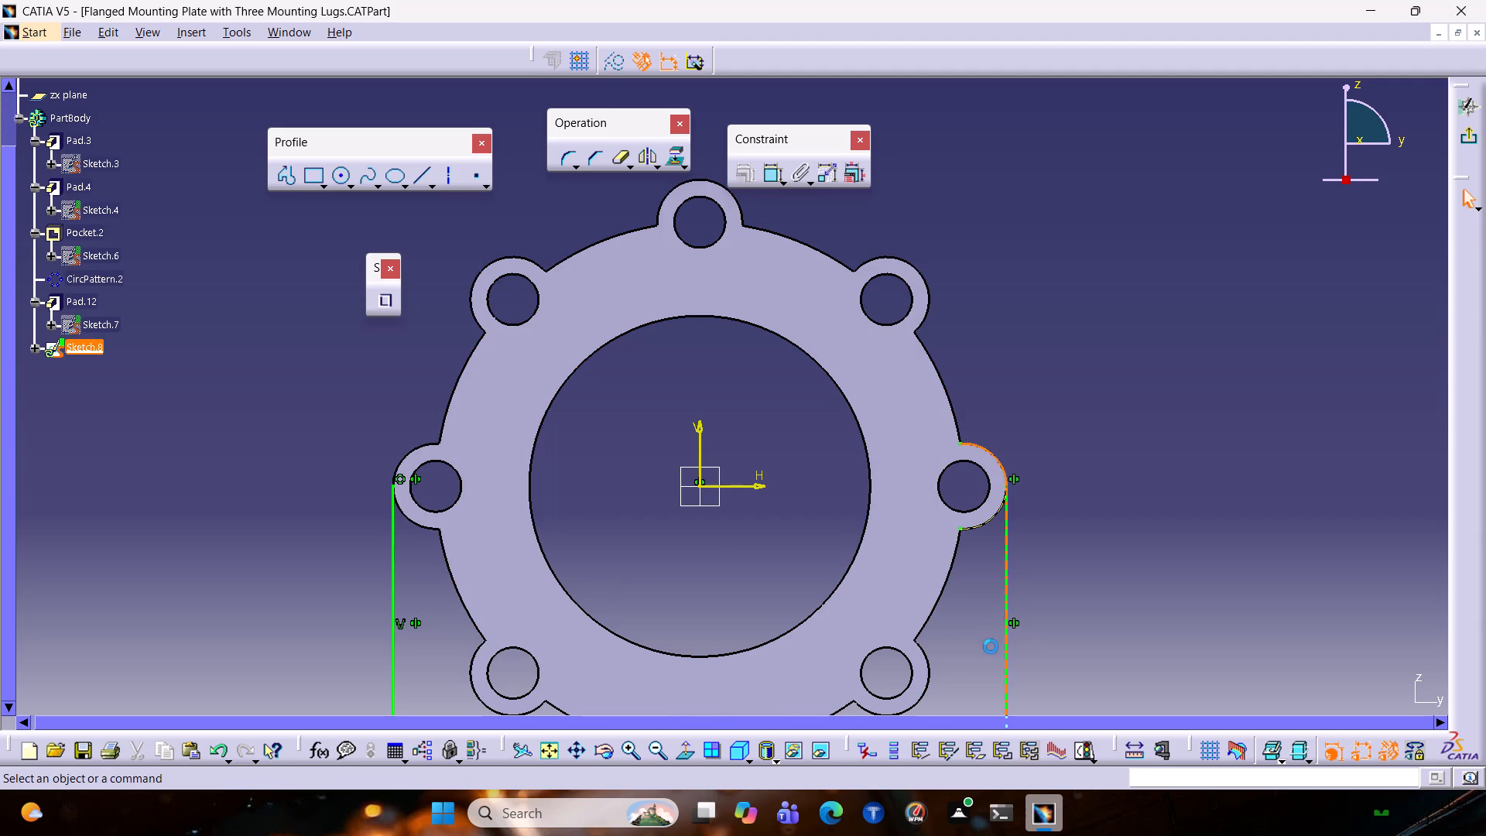
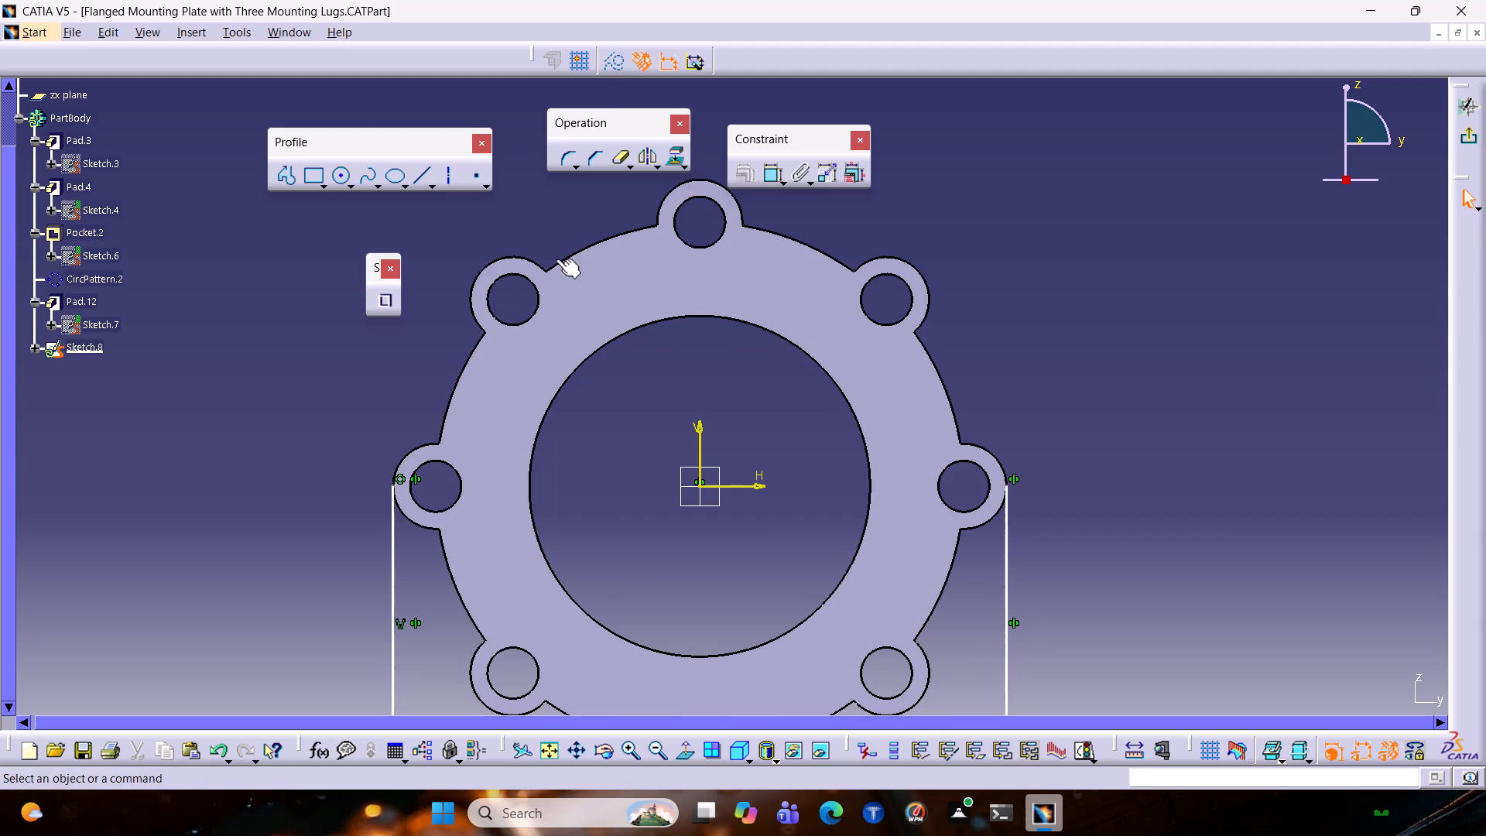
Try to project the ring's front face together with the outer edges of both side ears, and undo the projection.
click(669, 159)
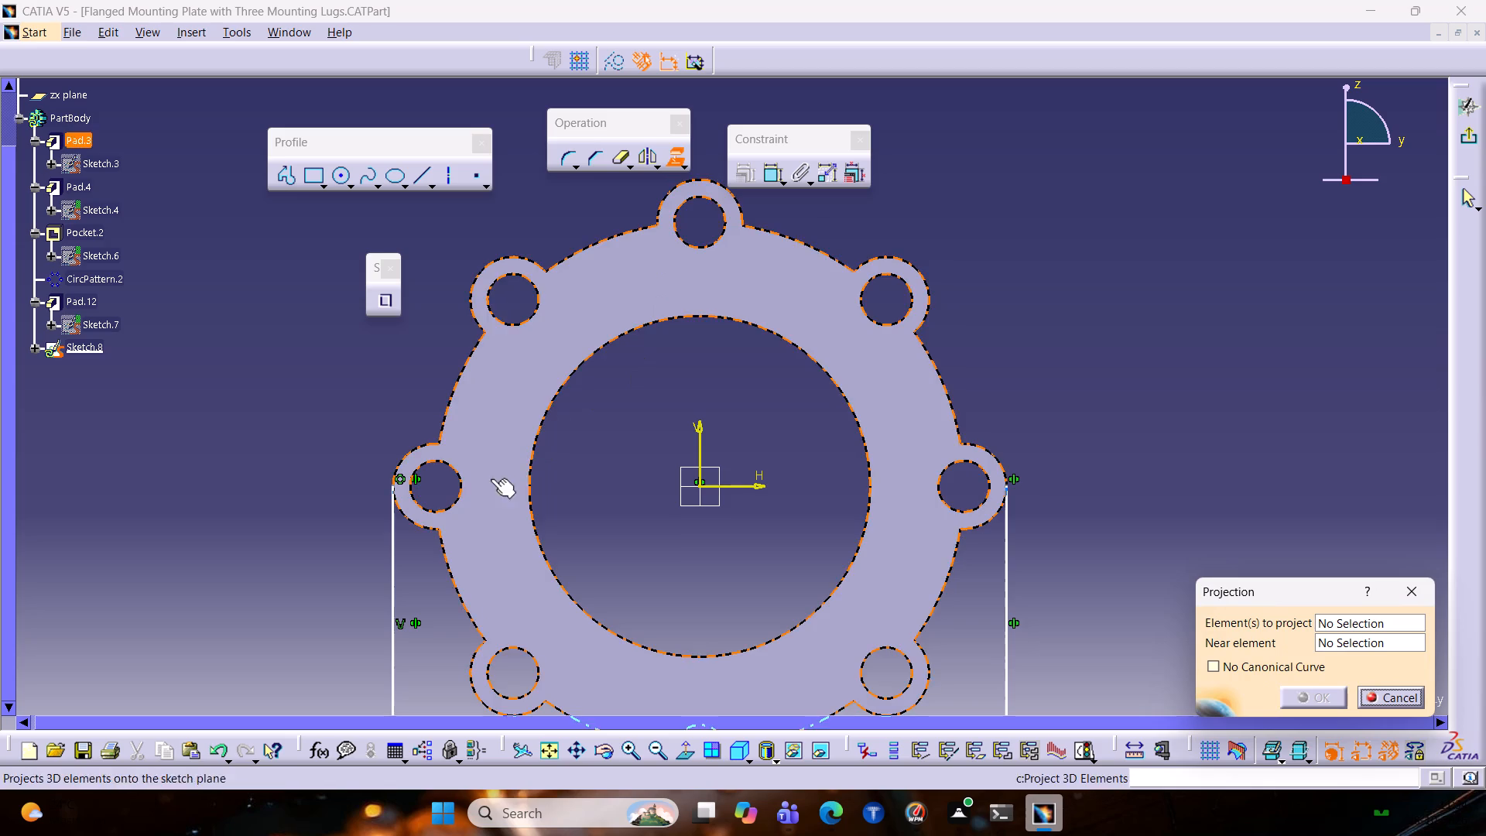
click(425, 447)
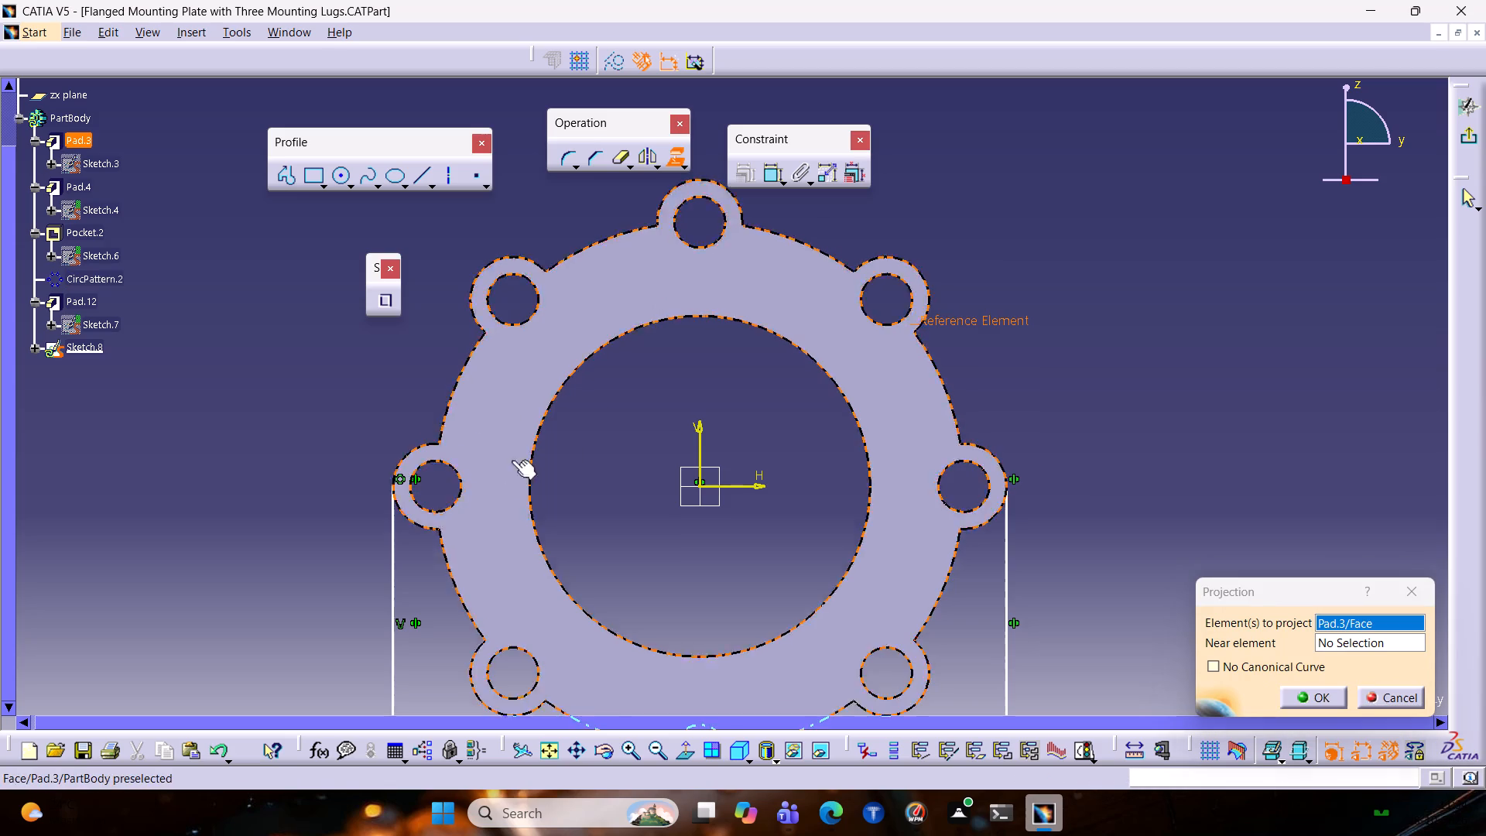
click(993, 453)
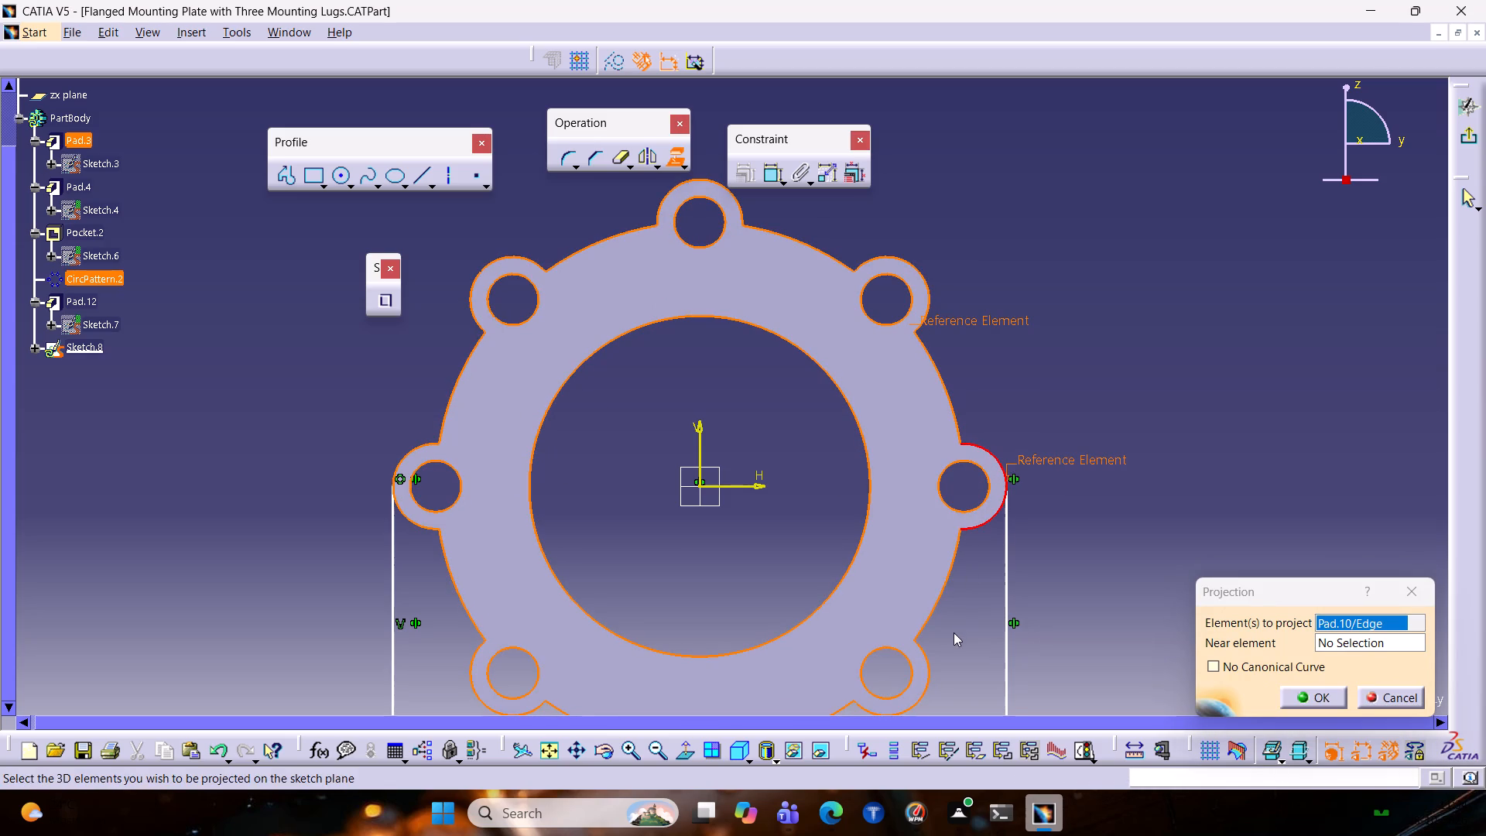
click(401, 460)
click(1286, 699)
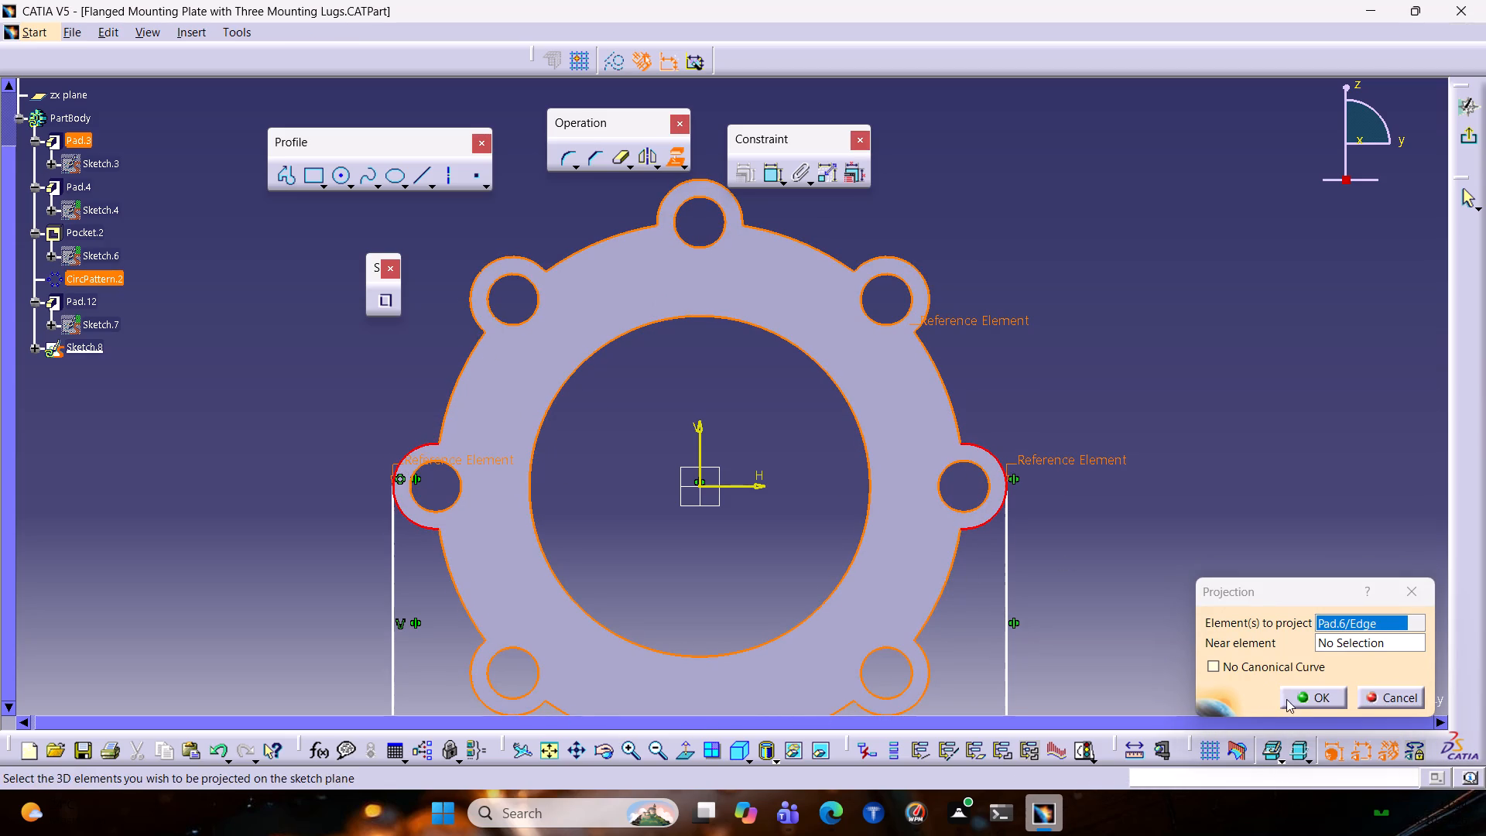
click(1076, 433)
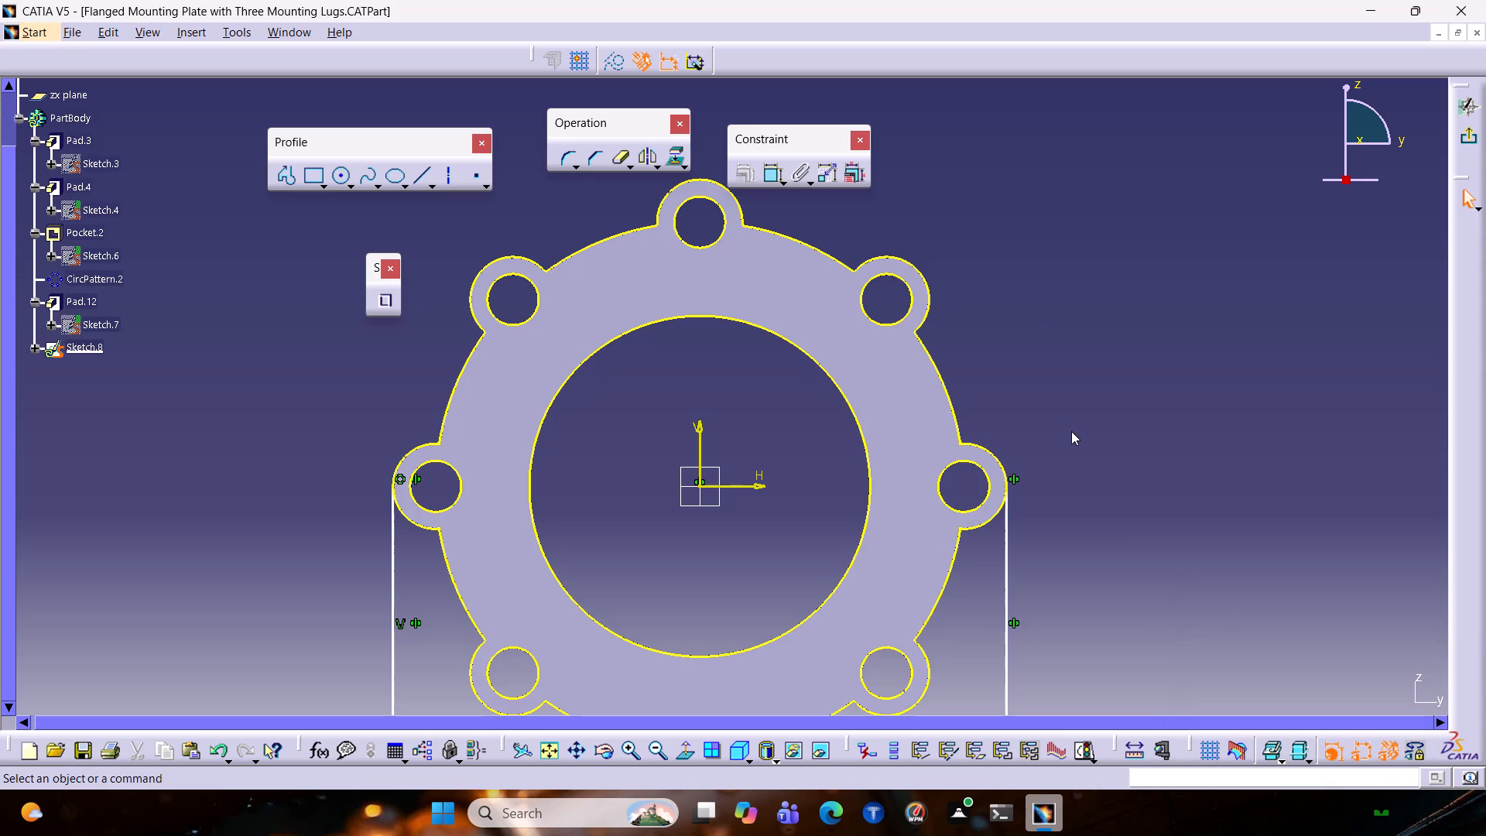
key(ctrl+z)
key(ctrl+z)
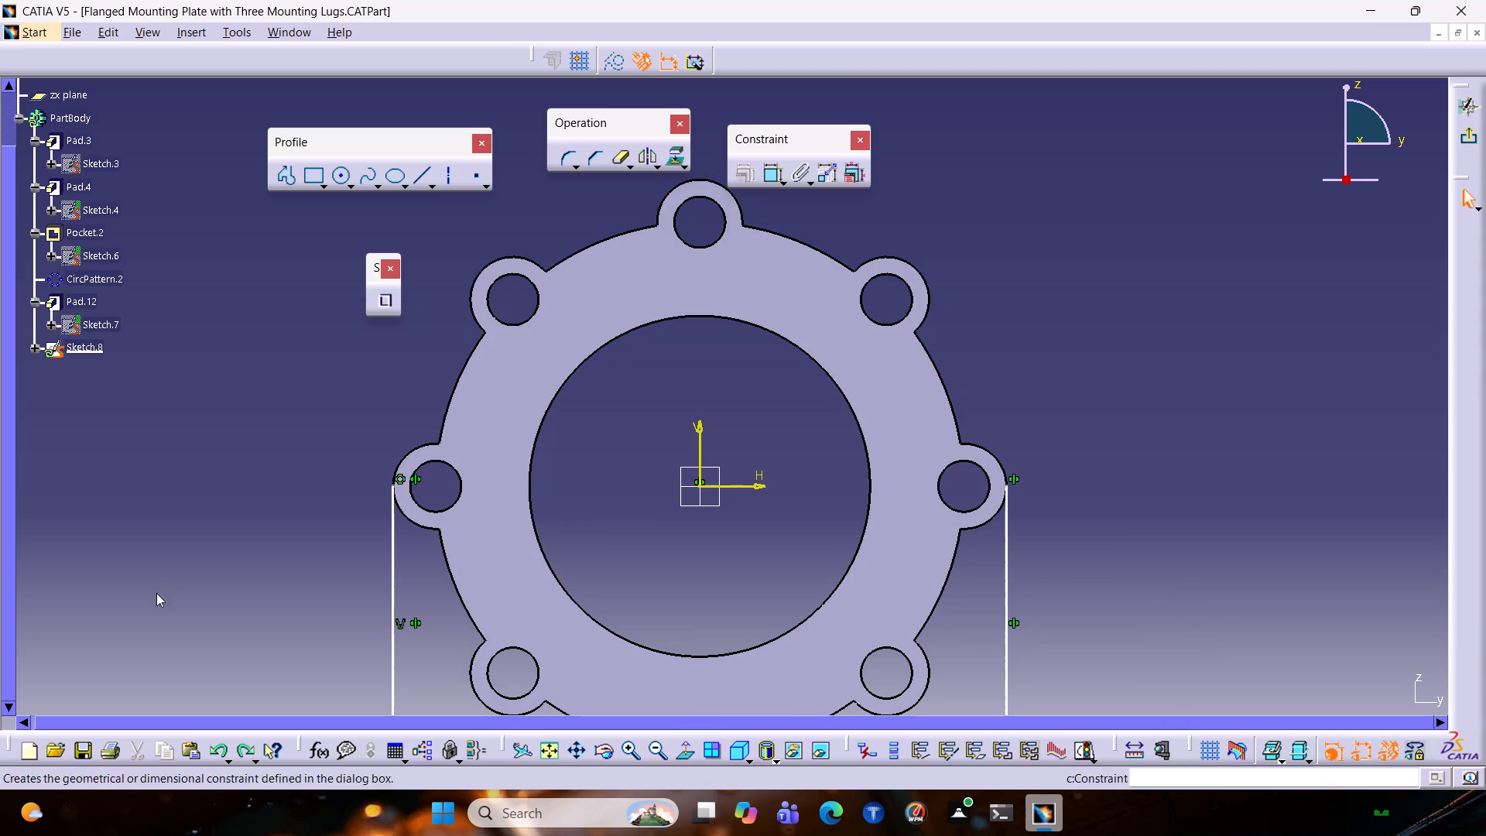
Project only the outer arc edges of the ring's left-hand and right-hand ears into the plate outline sketch.
click(409, 454)
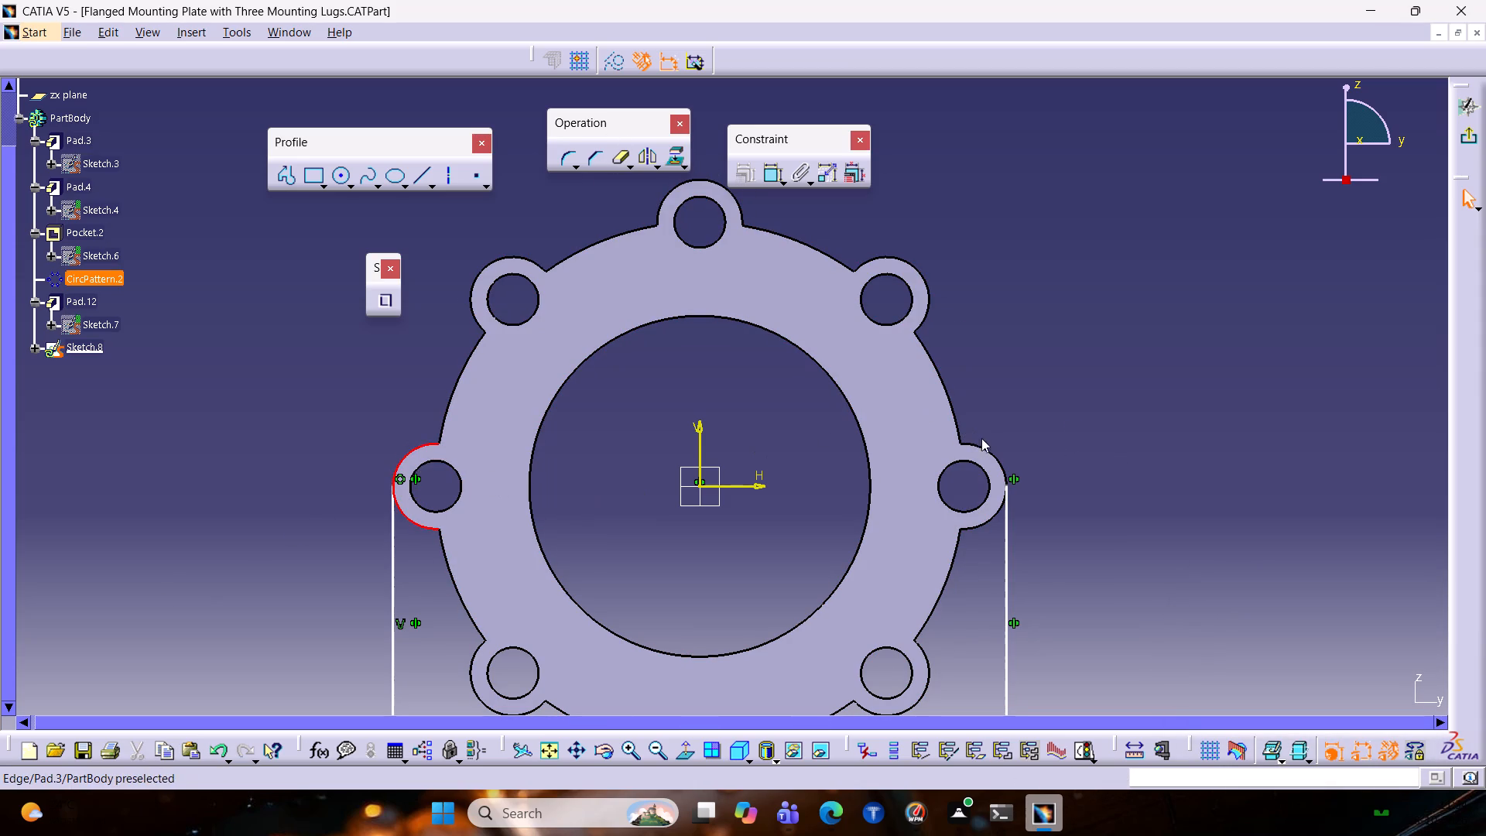
ctrl+click(996, 455)
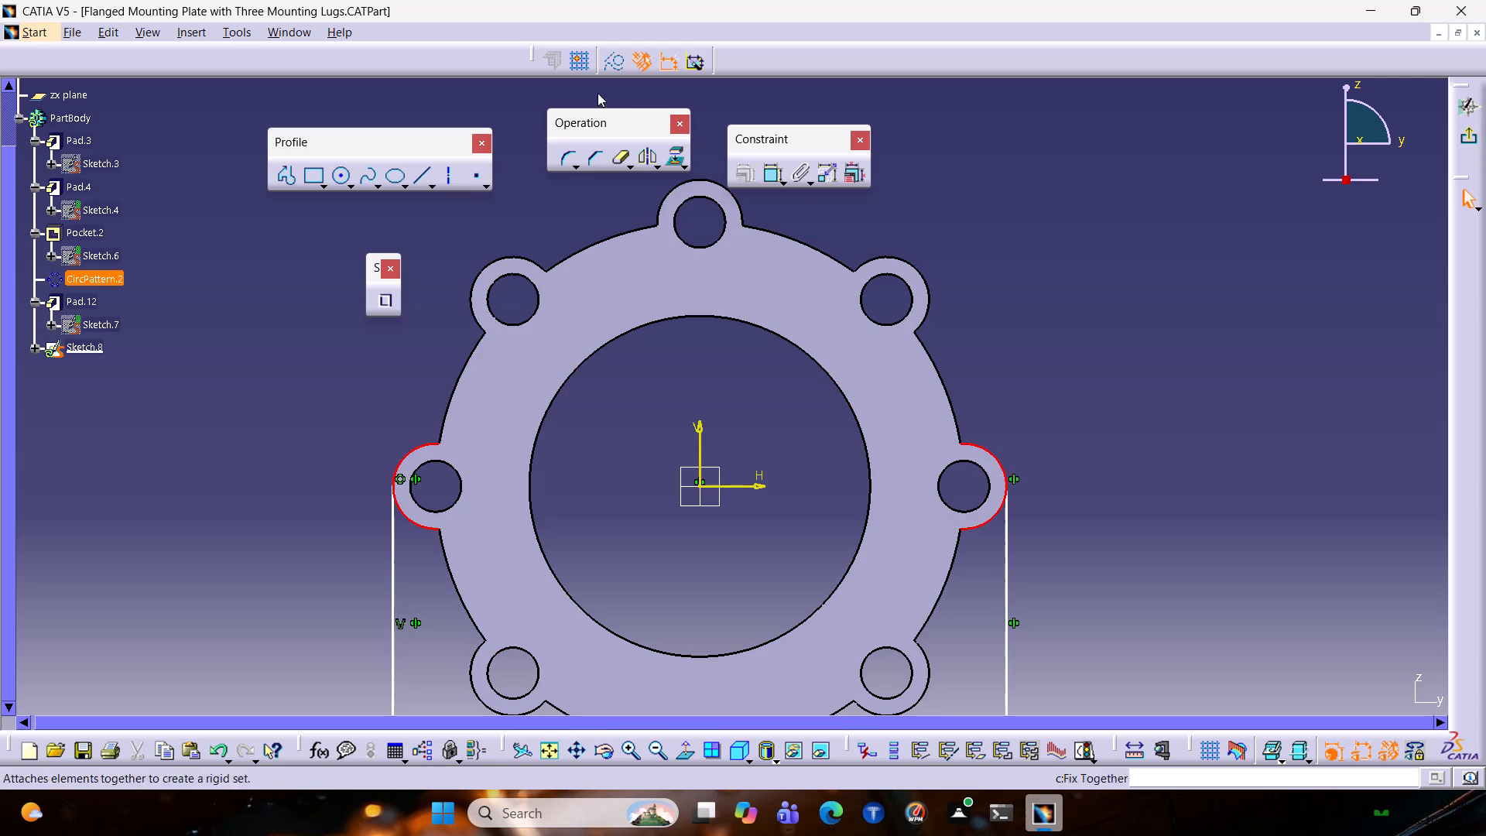
click(670, 164)
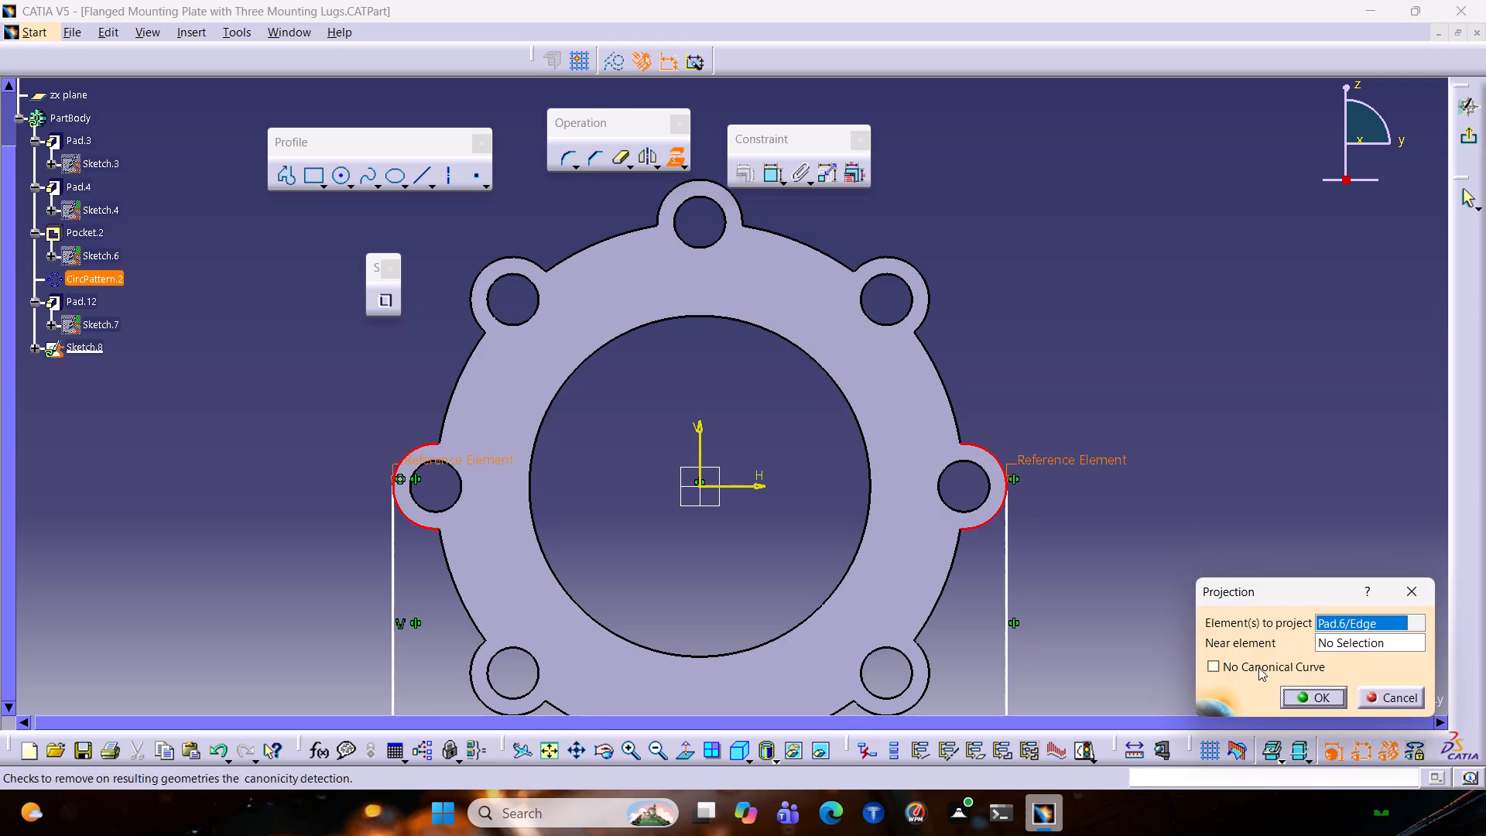
click(1293, 690)
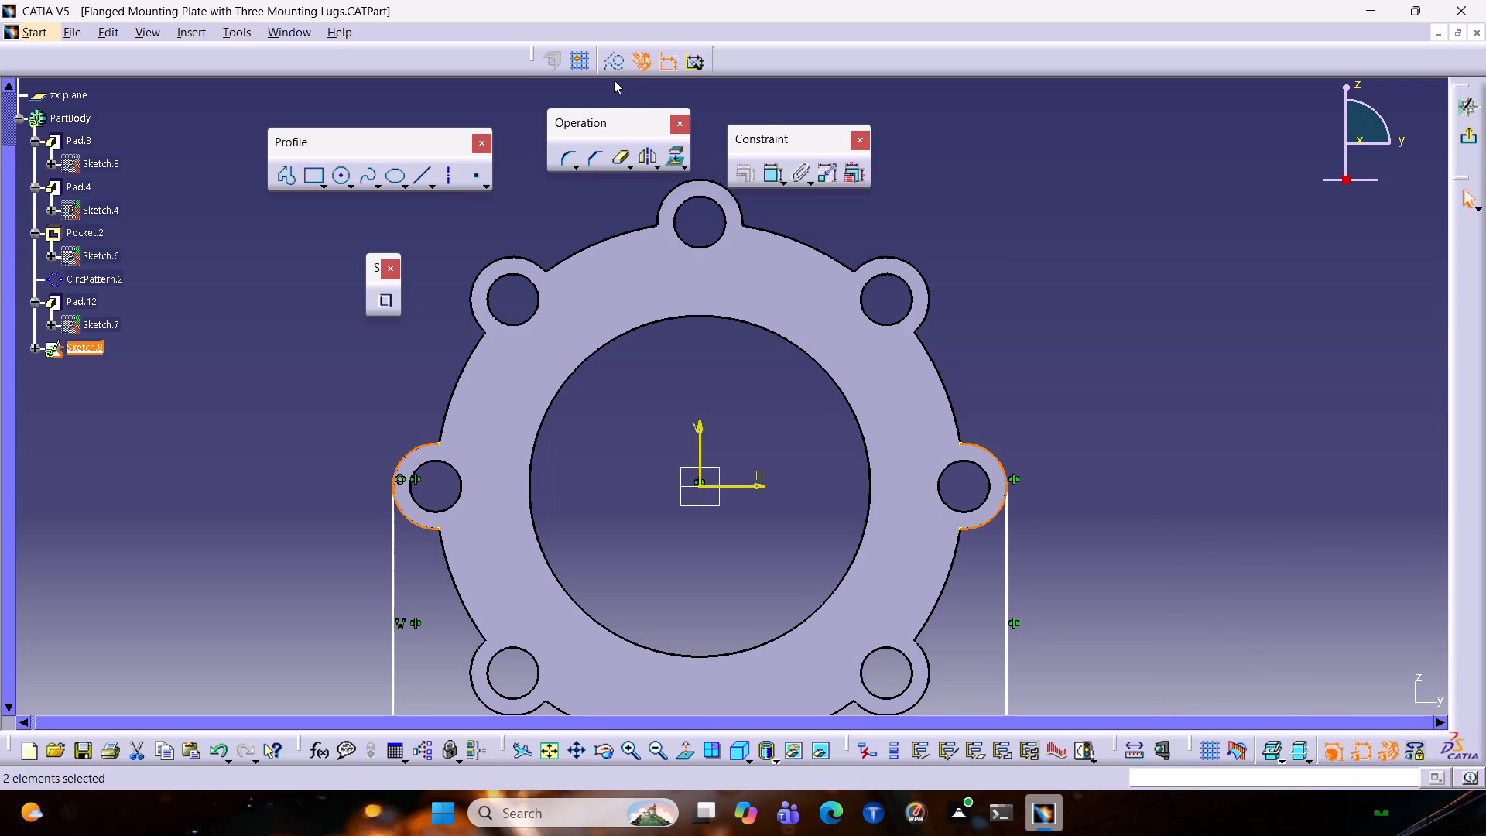
Quick Trim the lower halves of both projected ear arcs, below the side lines, and exit the sketch.
double_click(620, 149)
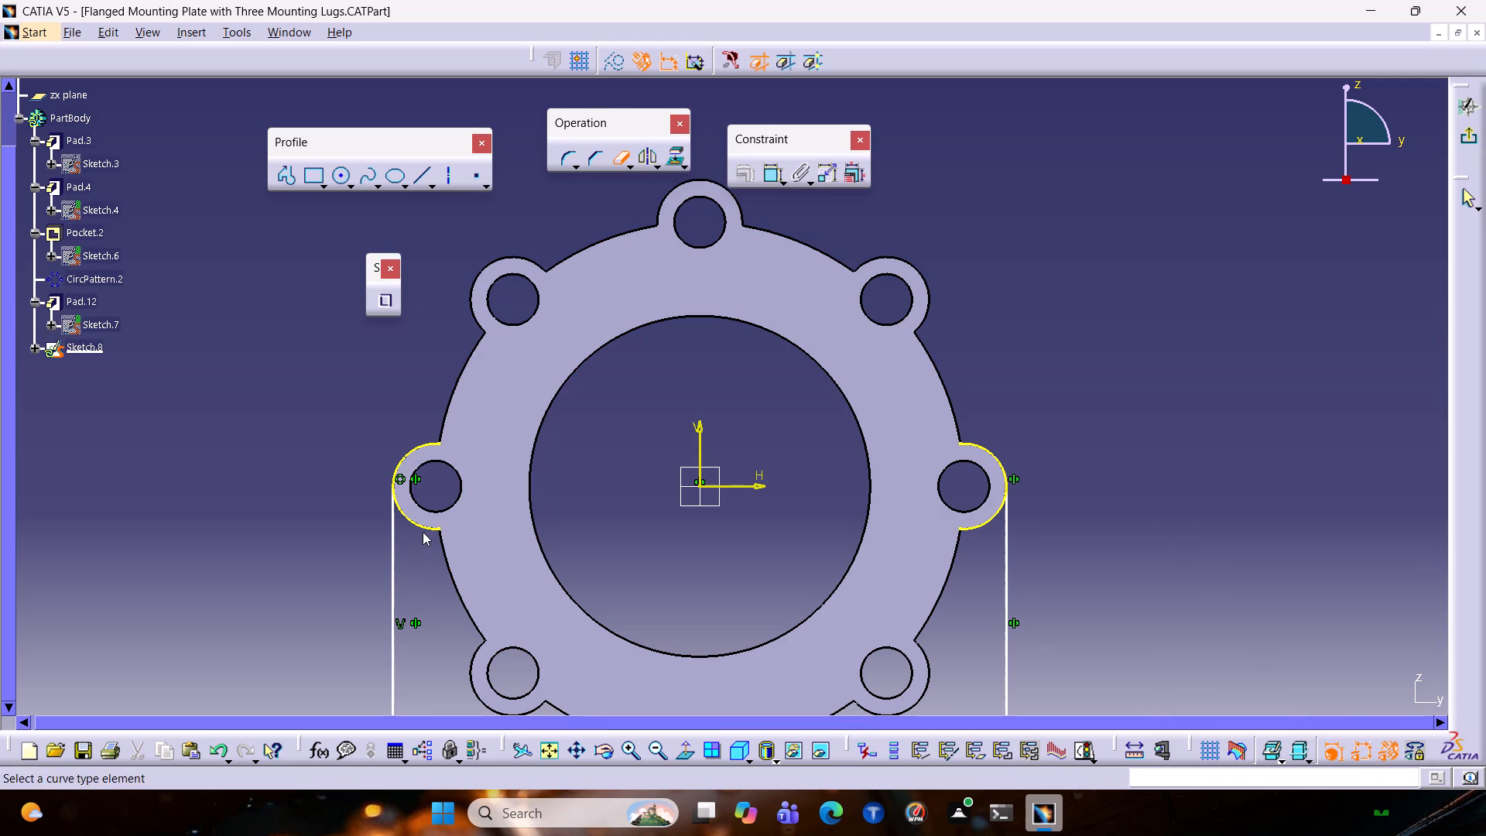
click(424, 525)
click(974, 529)
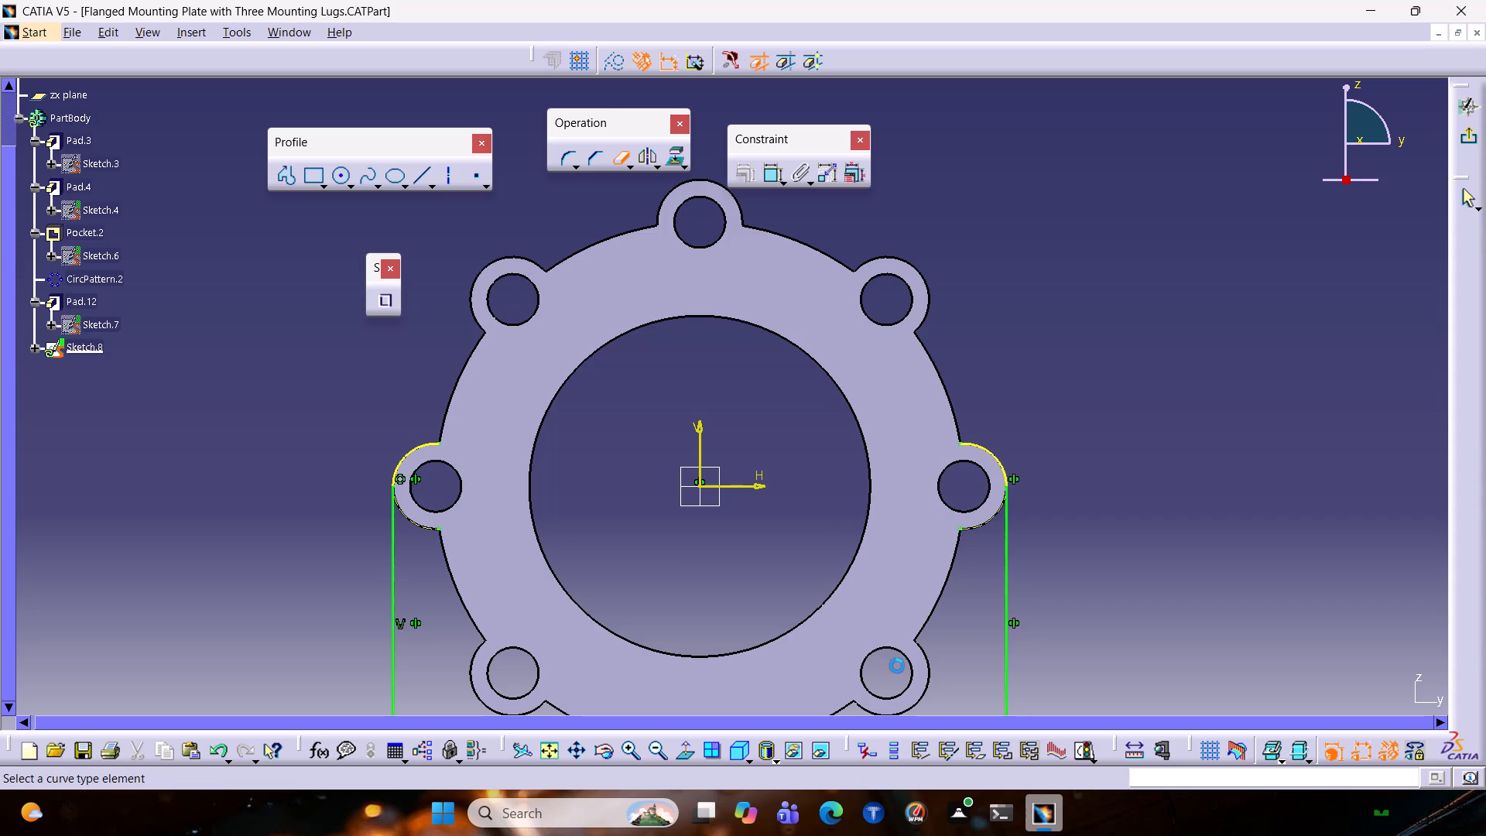
click(1460, 146)
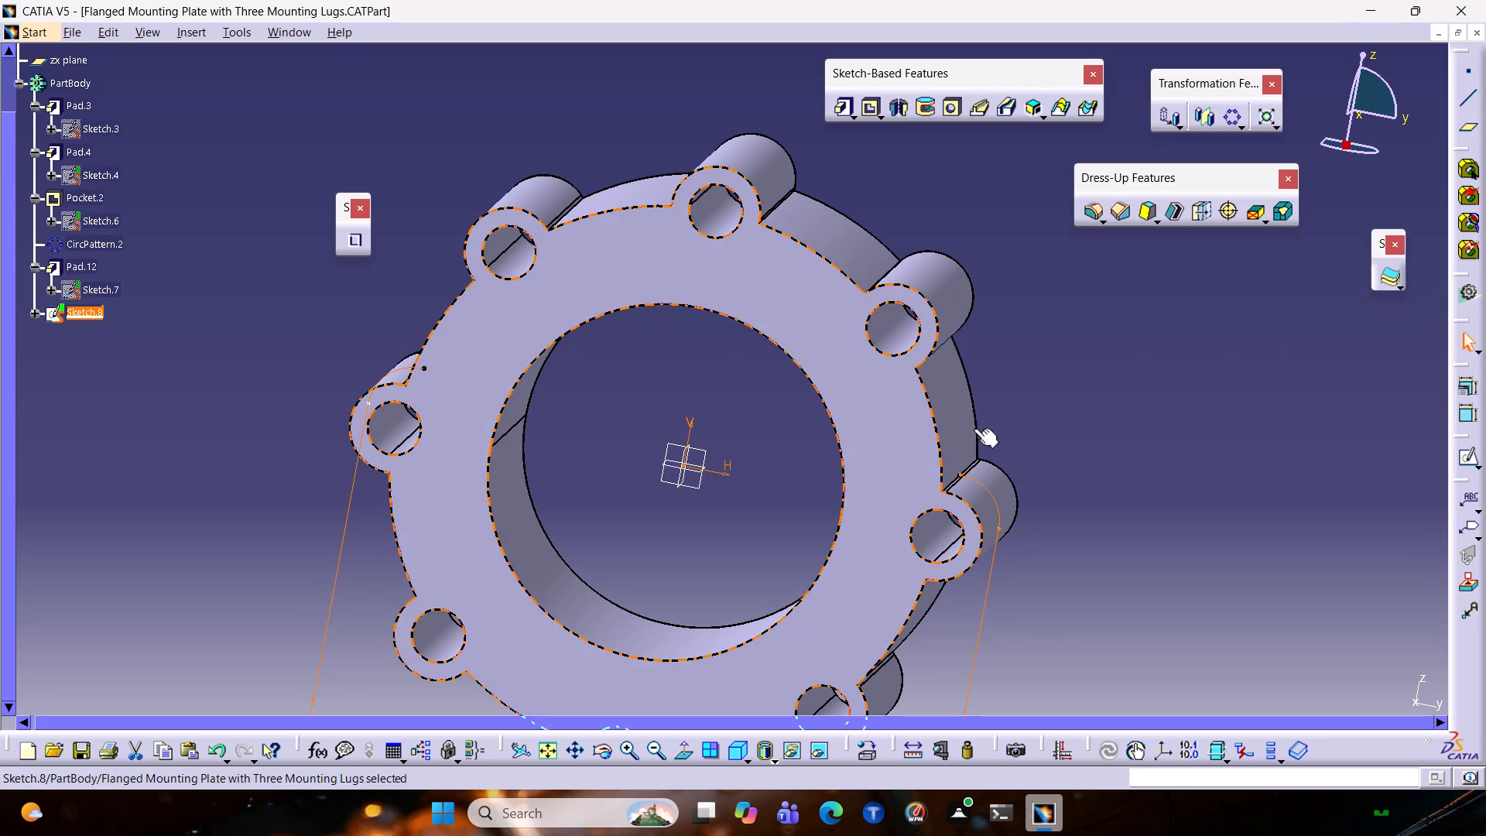
Reopen the plate outline sketch and run Sketch Analysis to check its implicit profile for gaps.
click(985, 558)
double_click(993, 568)
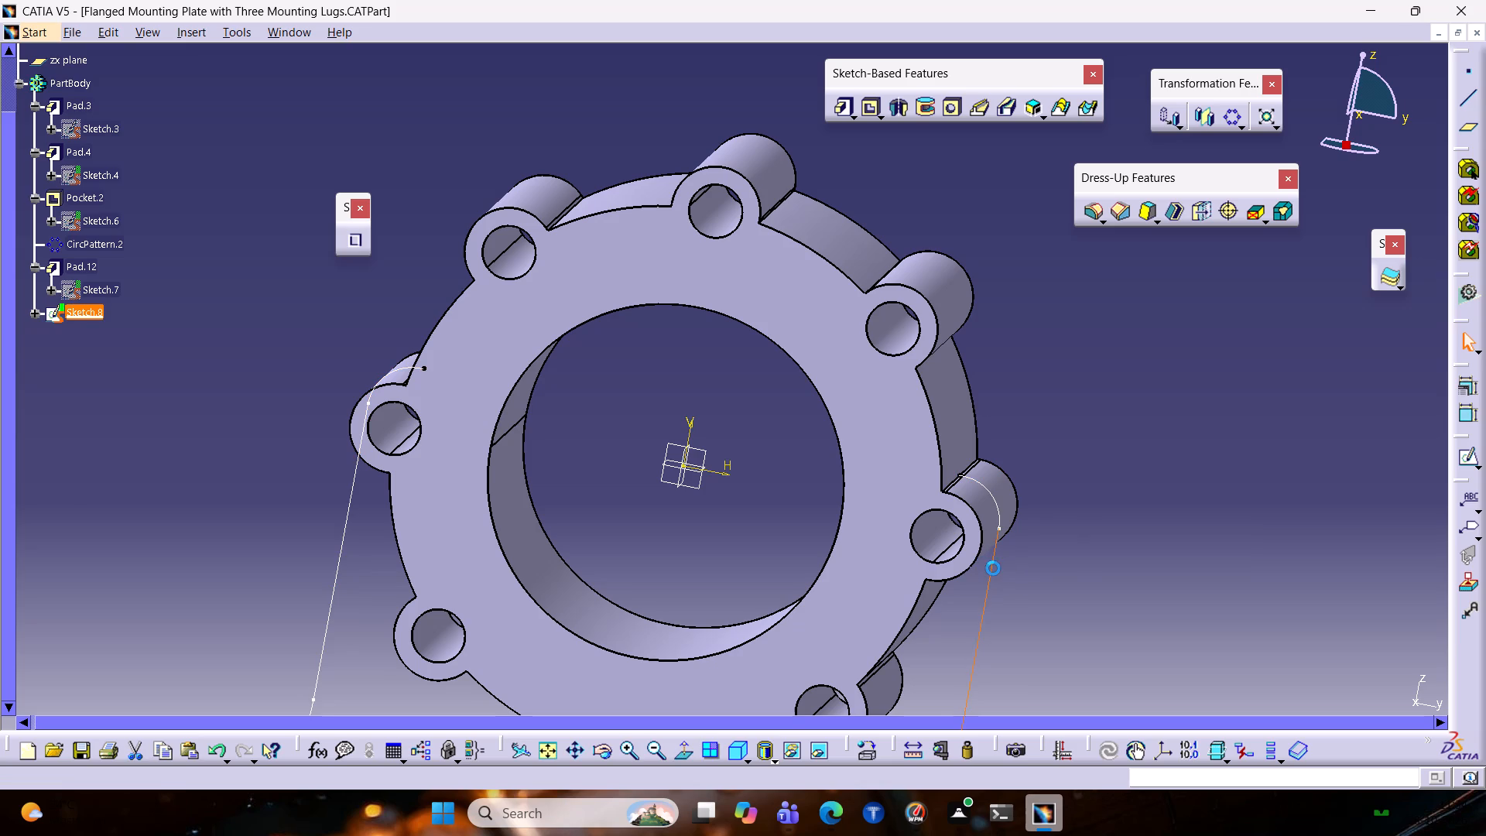
middle_drag(1117, 312, 1087, 382)
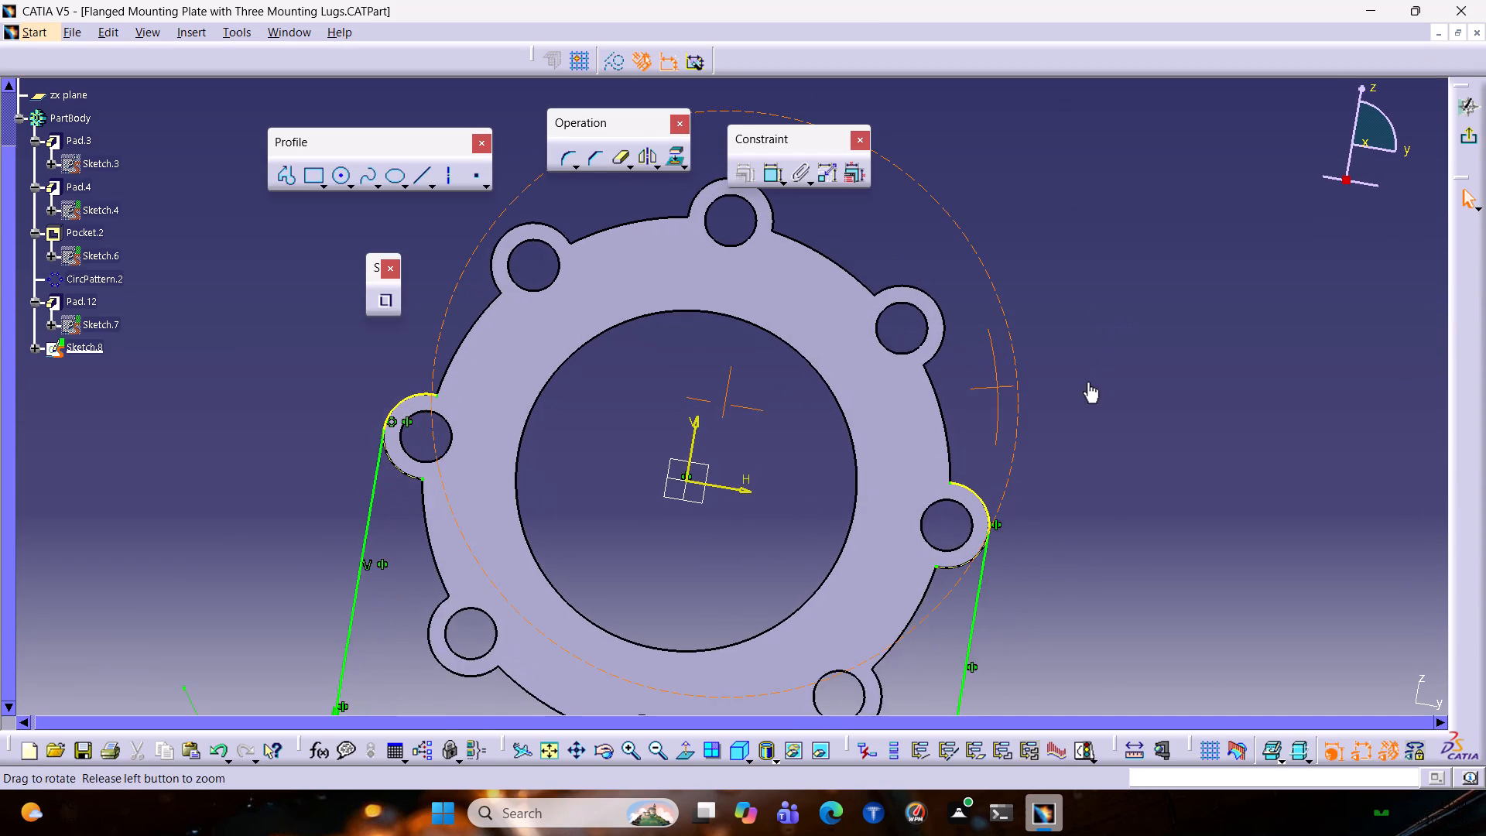
middle_drag(1087, 382, 1094, 369)
ctrl+middle_drag(1102, 347, 1104, 319)
ctrl+middle_drag(1111, 298, 1005, 453)
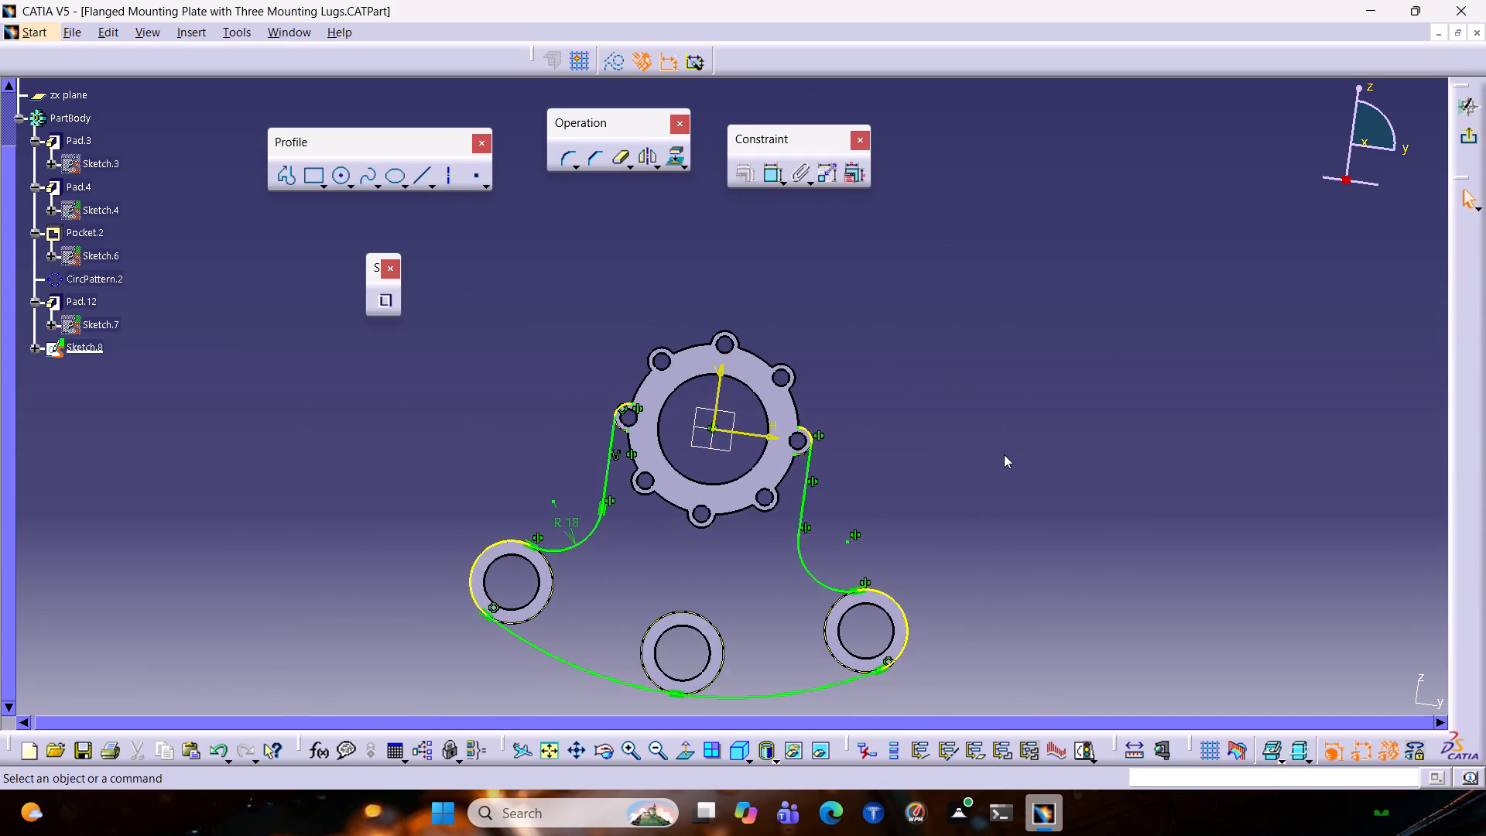
ctrl+middle_drag(1007, 475, 1002, 451)
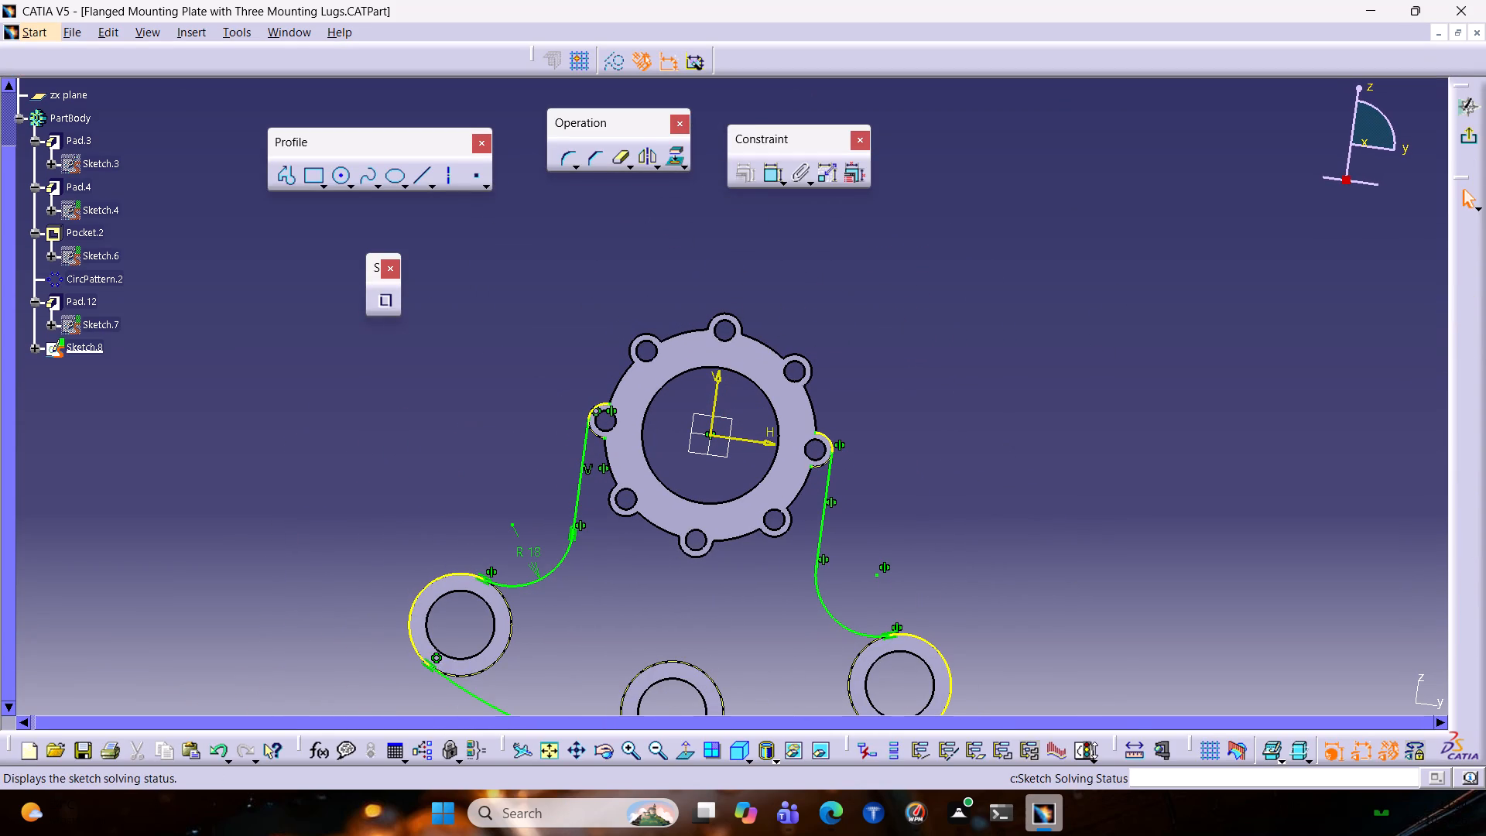
click(1085, 752)
click(1421, 670)
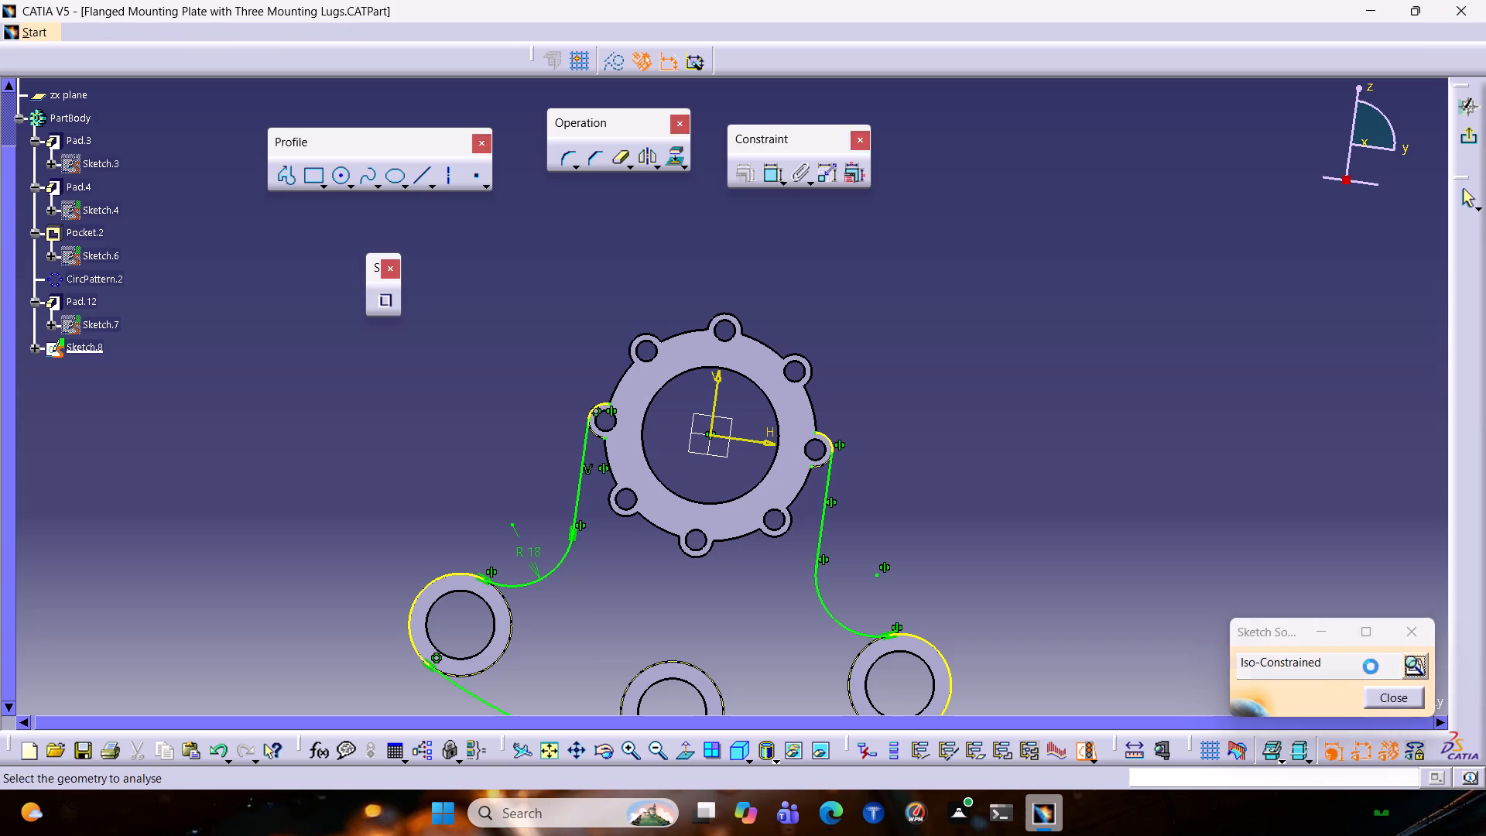
click(69, 132)
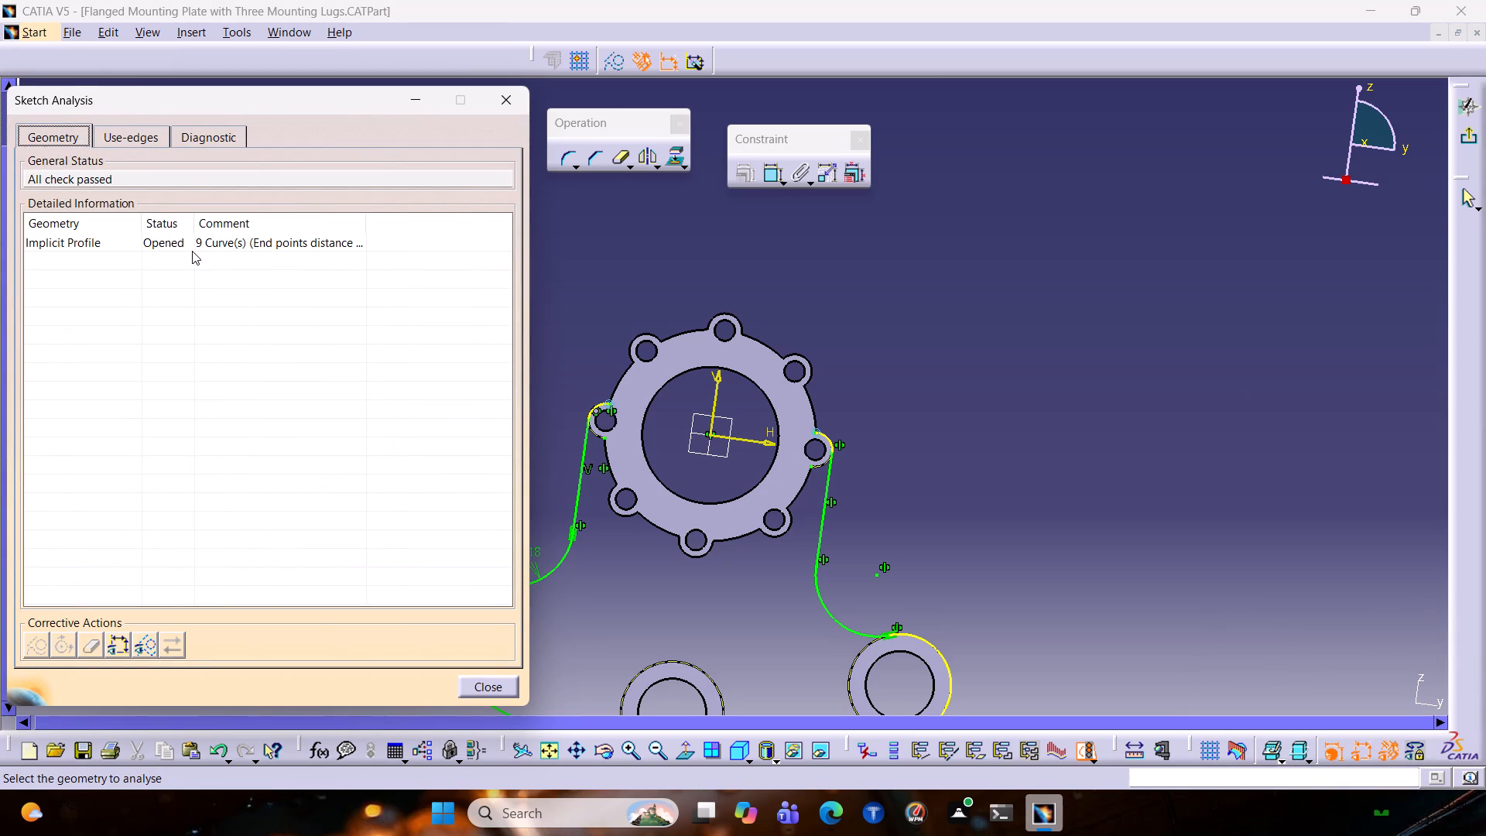
click(206, 244)
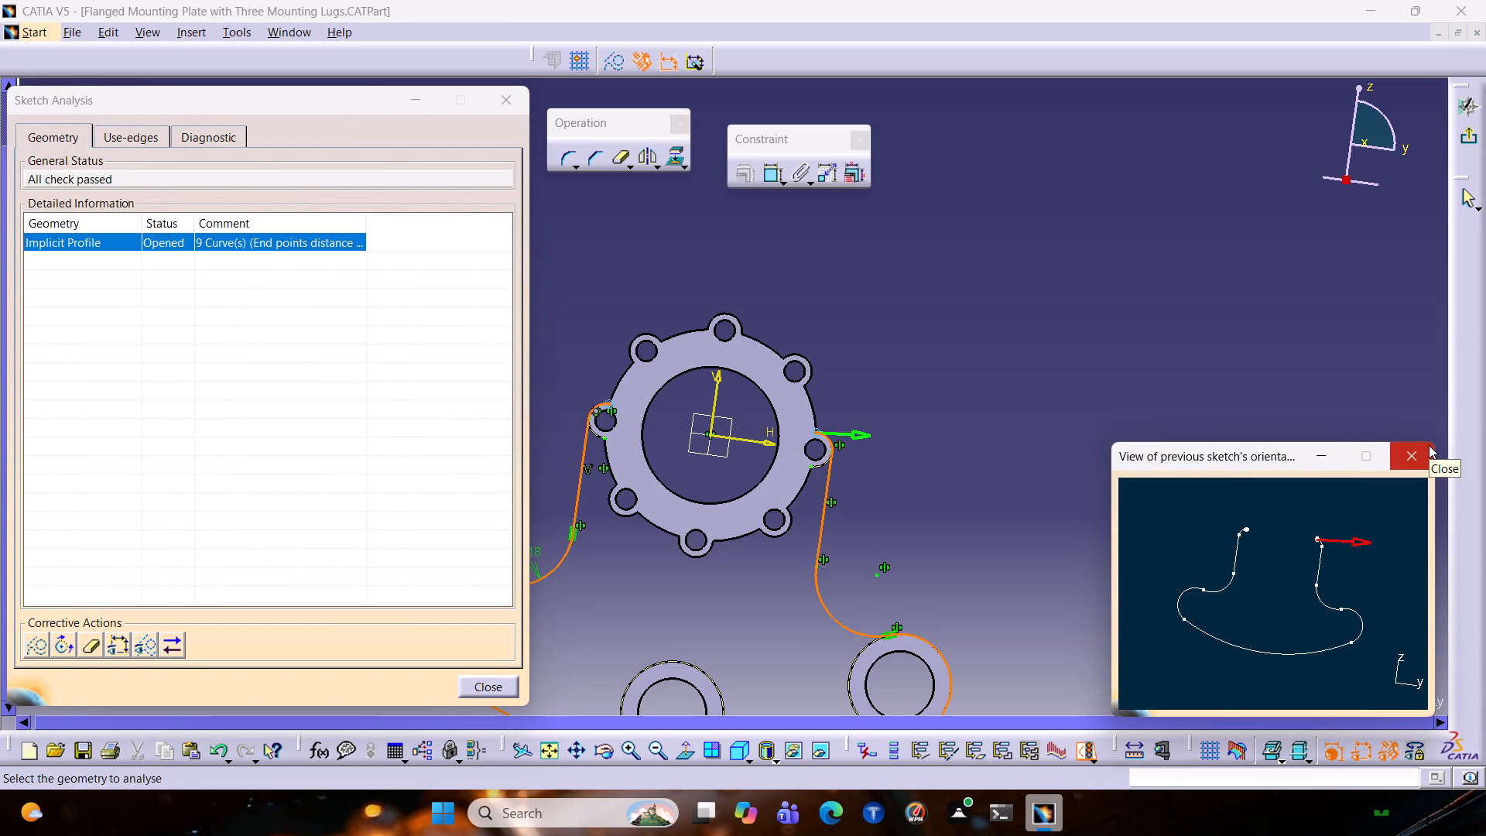
click(1429, 445)
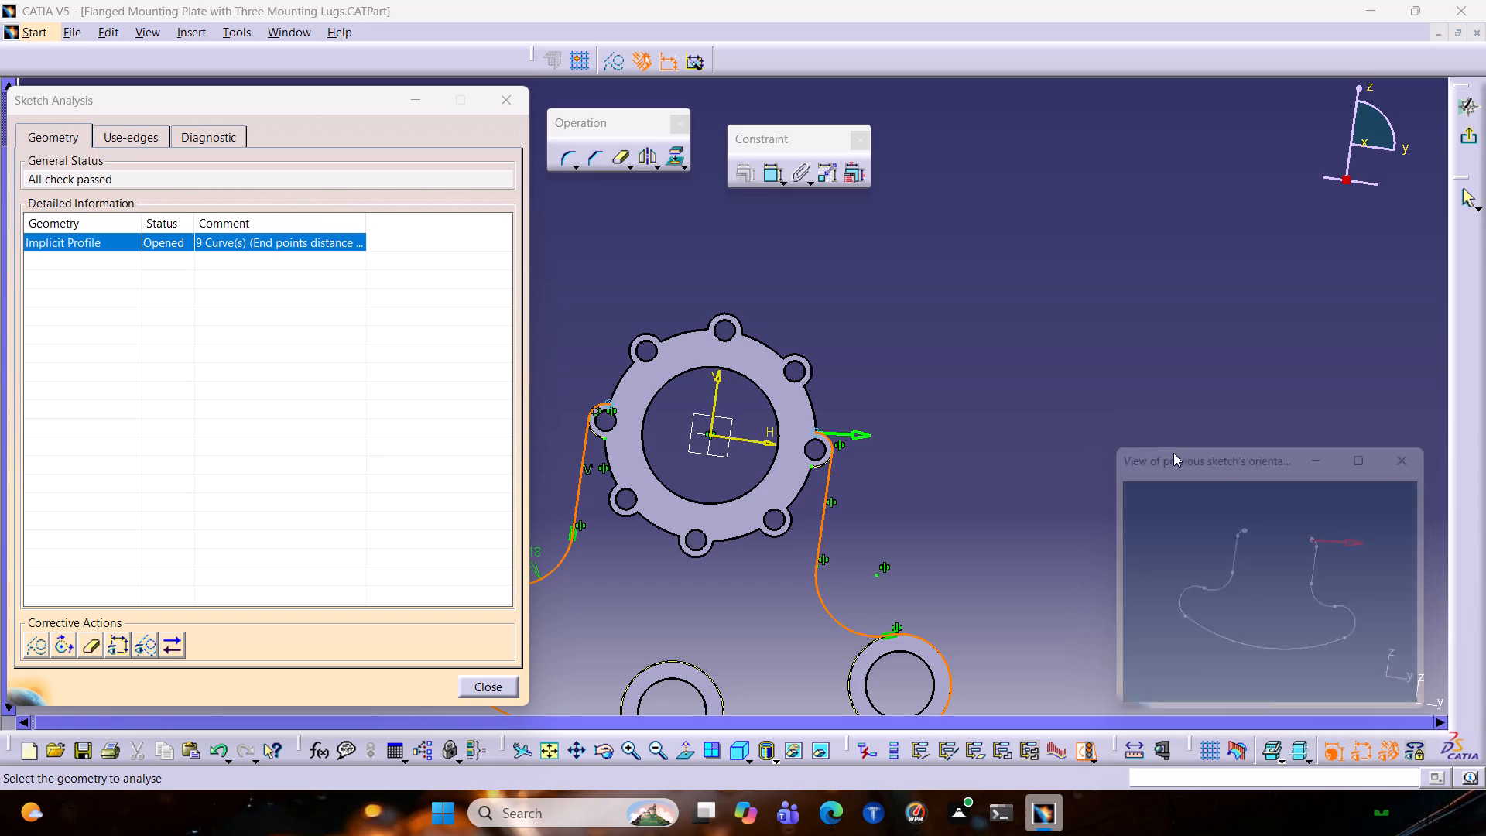
click(504, 92)
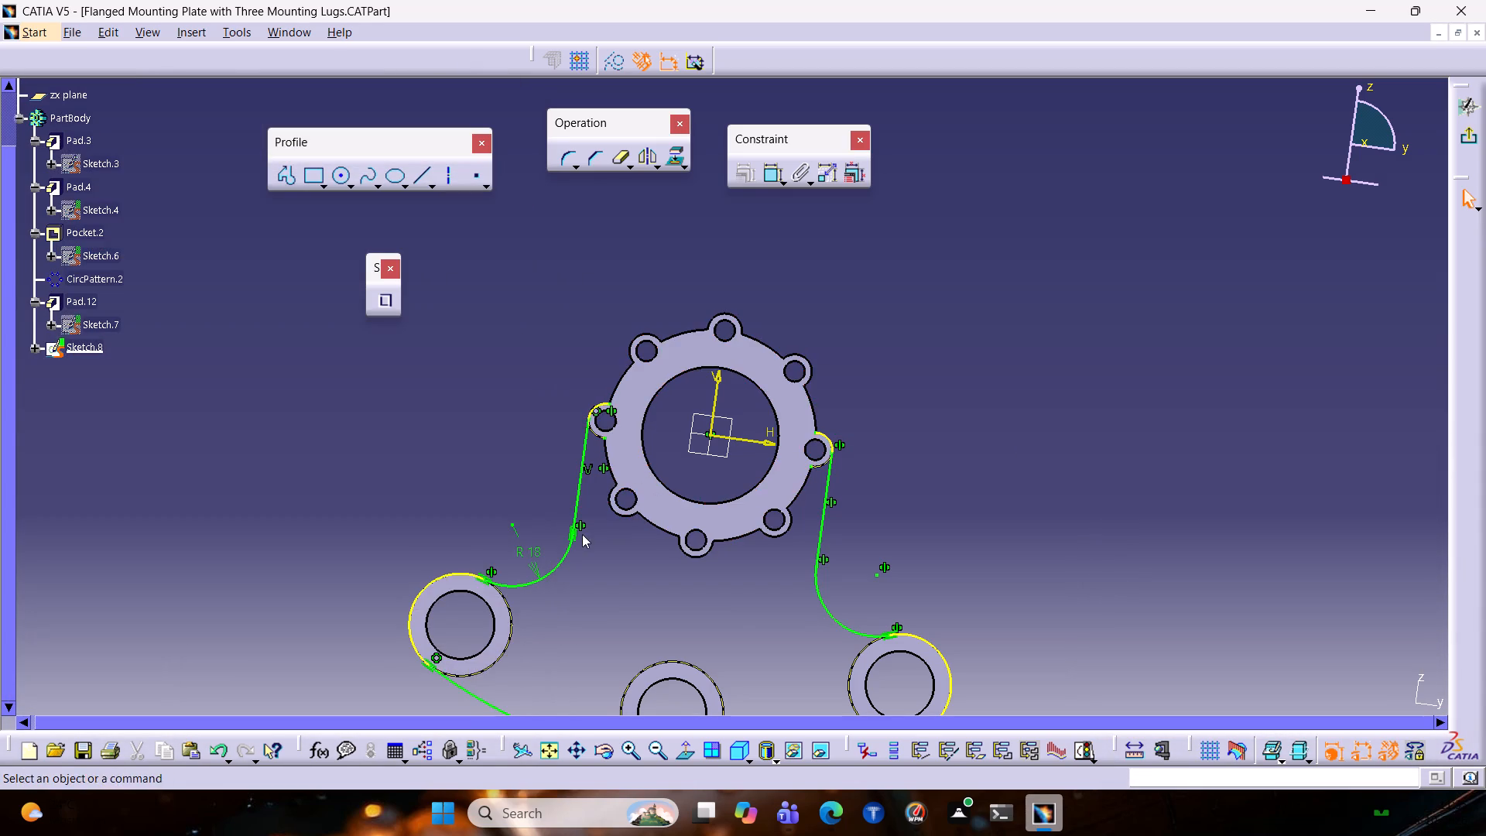
Examine the upper end of the projected arc on the ring's left-hand ear, where it meets the ring.
ctrl+middle_drag(582, 534, 716, 362)
middle_drag(362, 461, 546, 526)
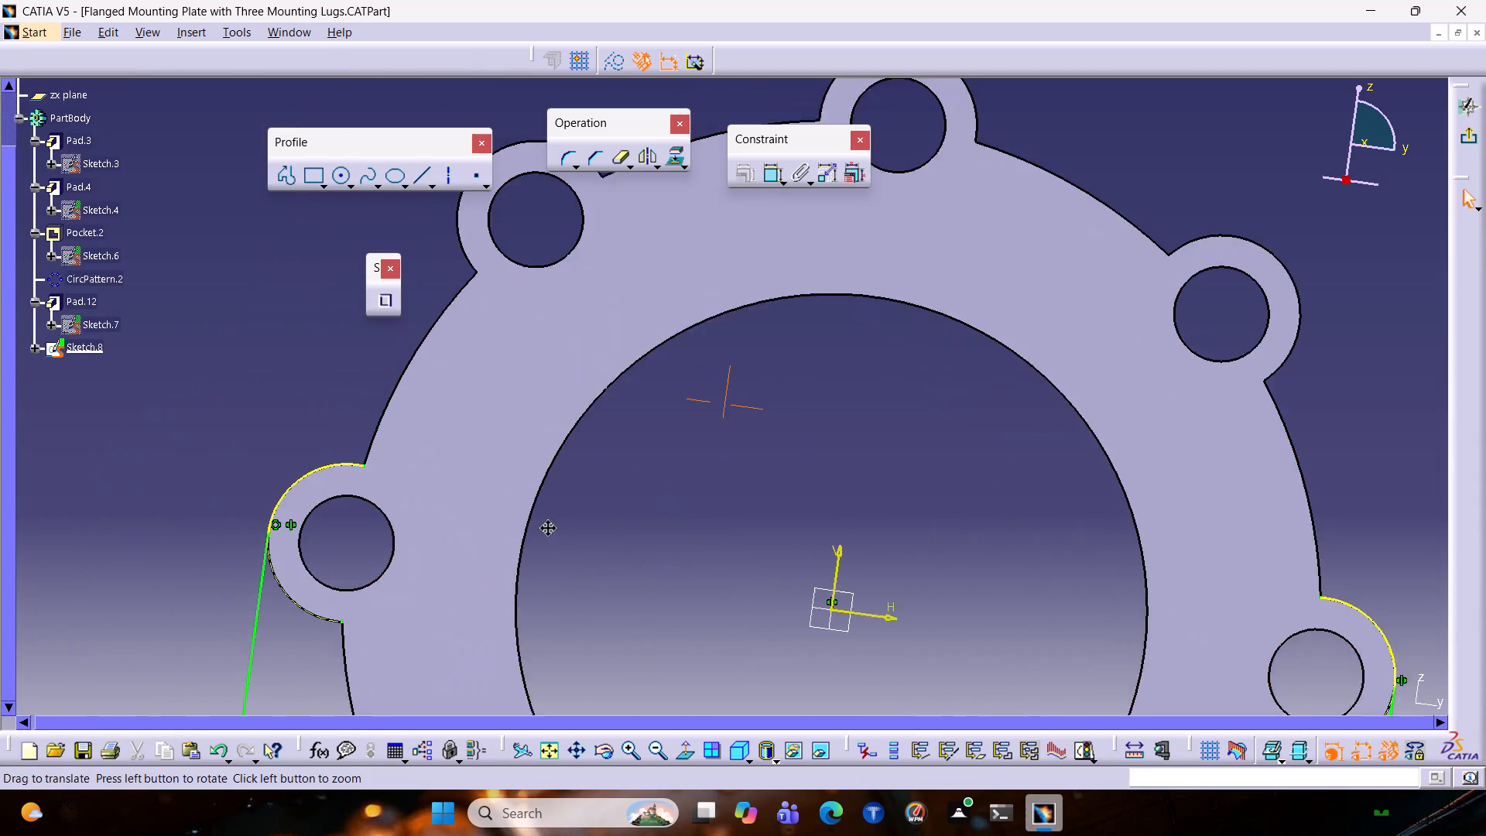
middle_drag(546, 526, 552, 534)
ctrl+middle_drag(450, 441, 541, 374)
middle_drag(485, 418, 892, 556)
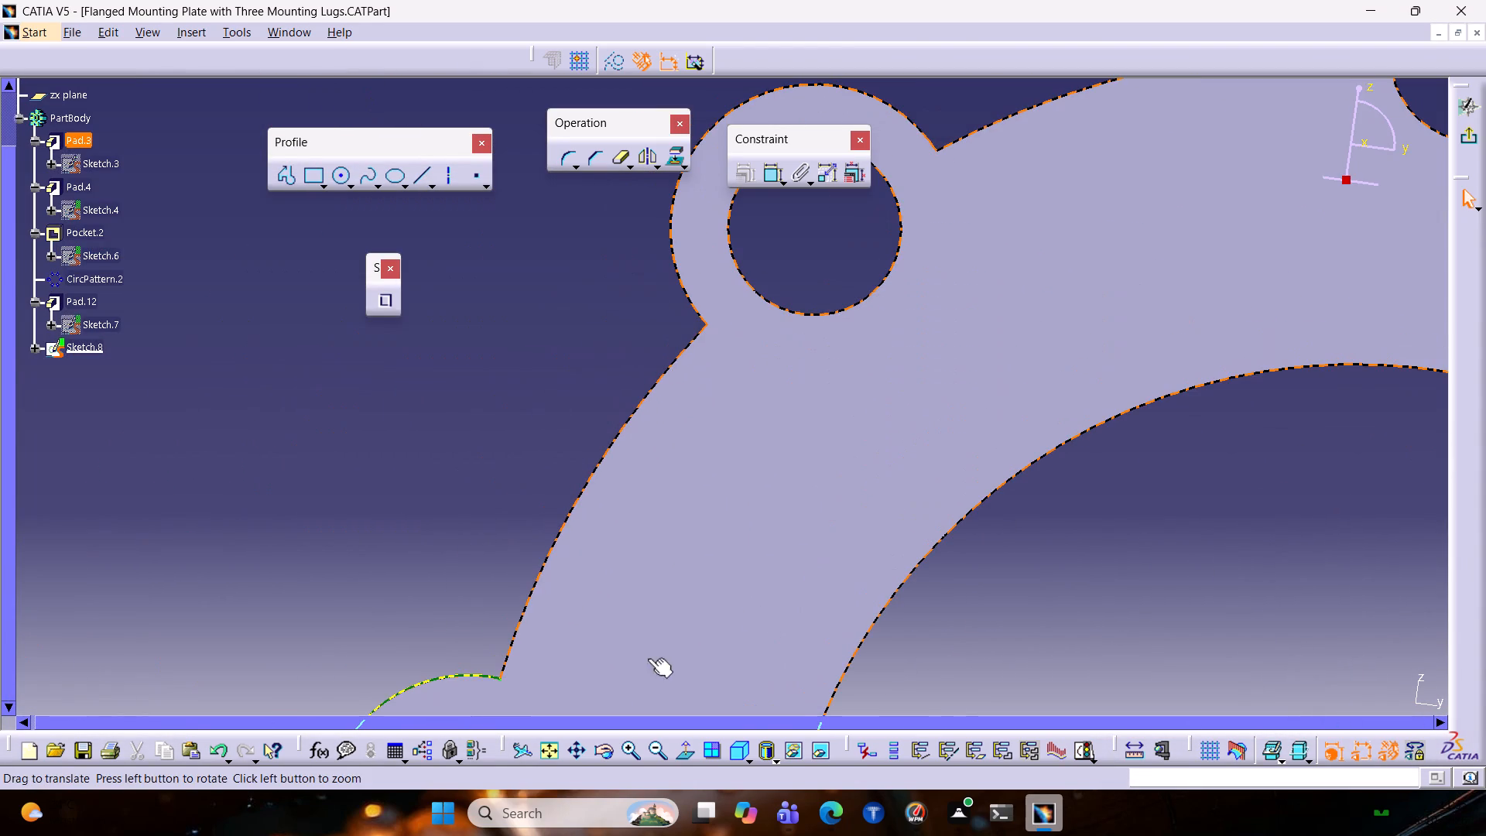
middle_click(454, 579)
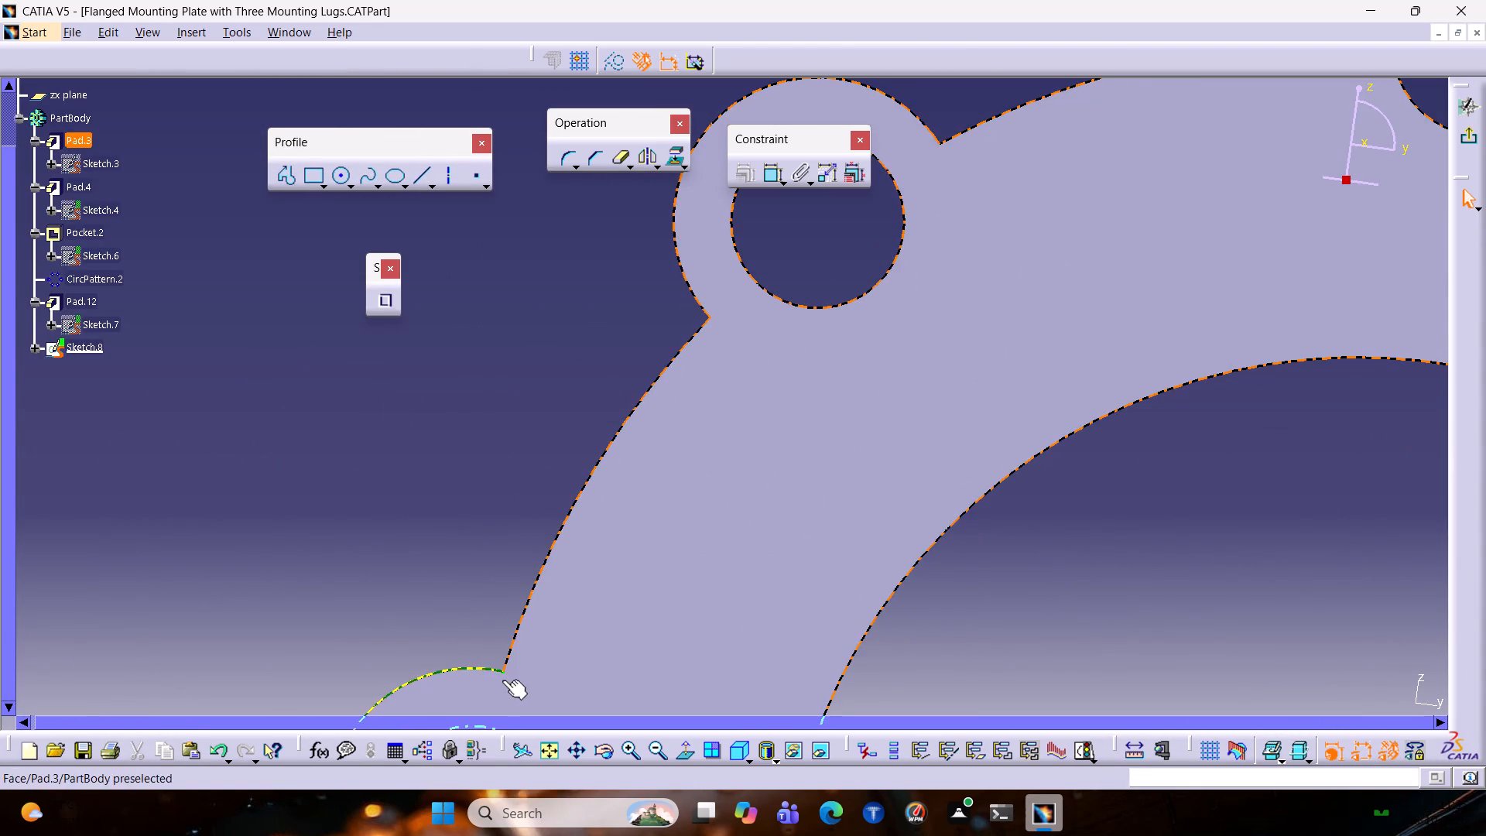
drag(498, 670, 429, 653)
ctrl+middle_drag(557, 409, 526, 497)
ctrl+middle_drag(526, 497, 524, 512)
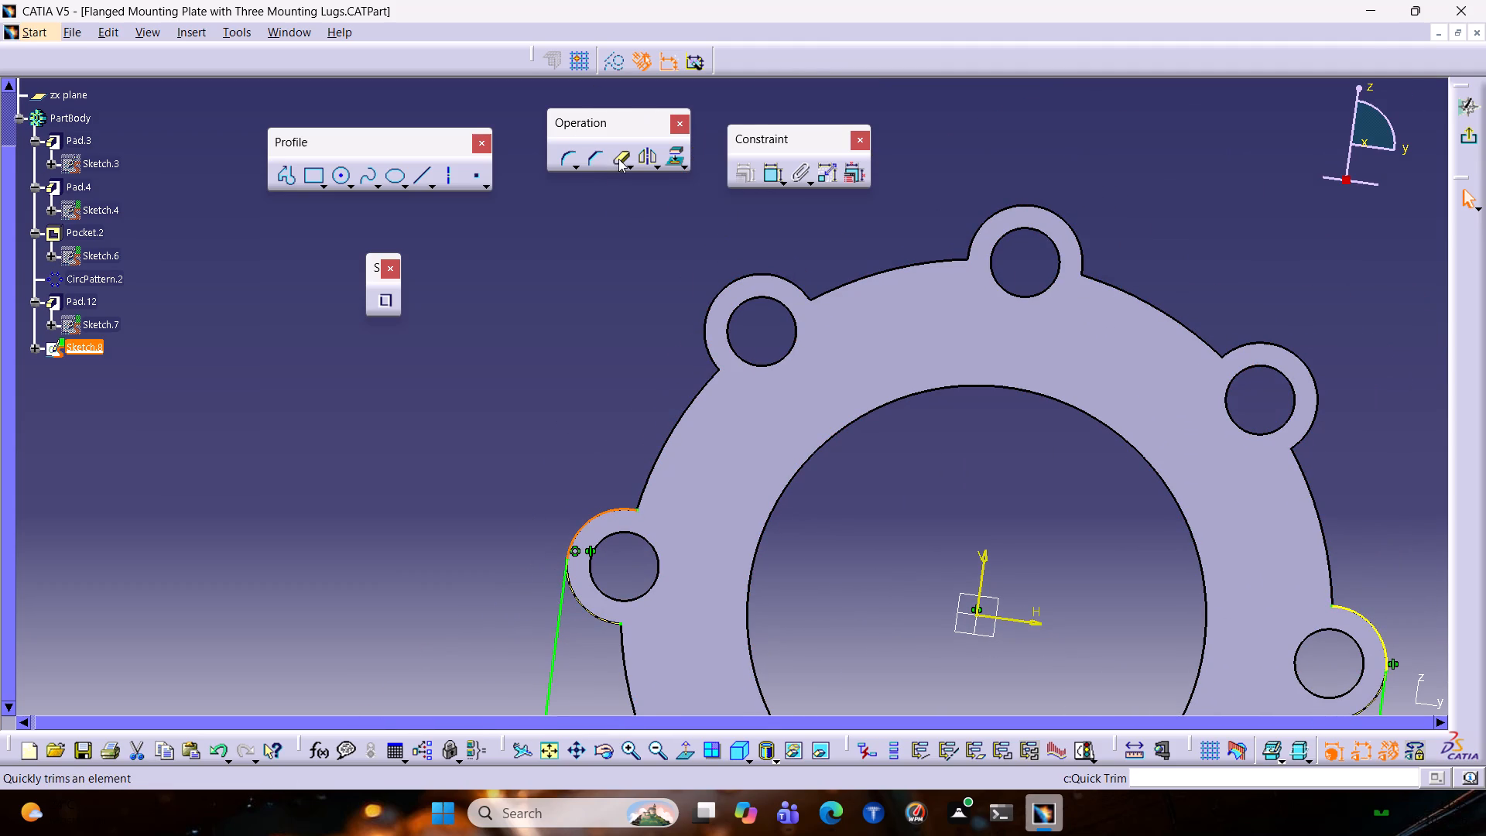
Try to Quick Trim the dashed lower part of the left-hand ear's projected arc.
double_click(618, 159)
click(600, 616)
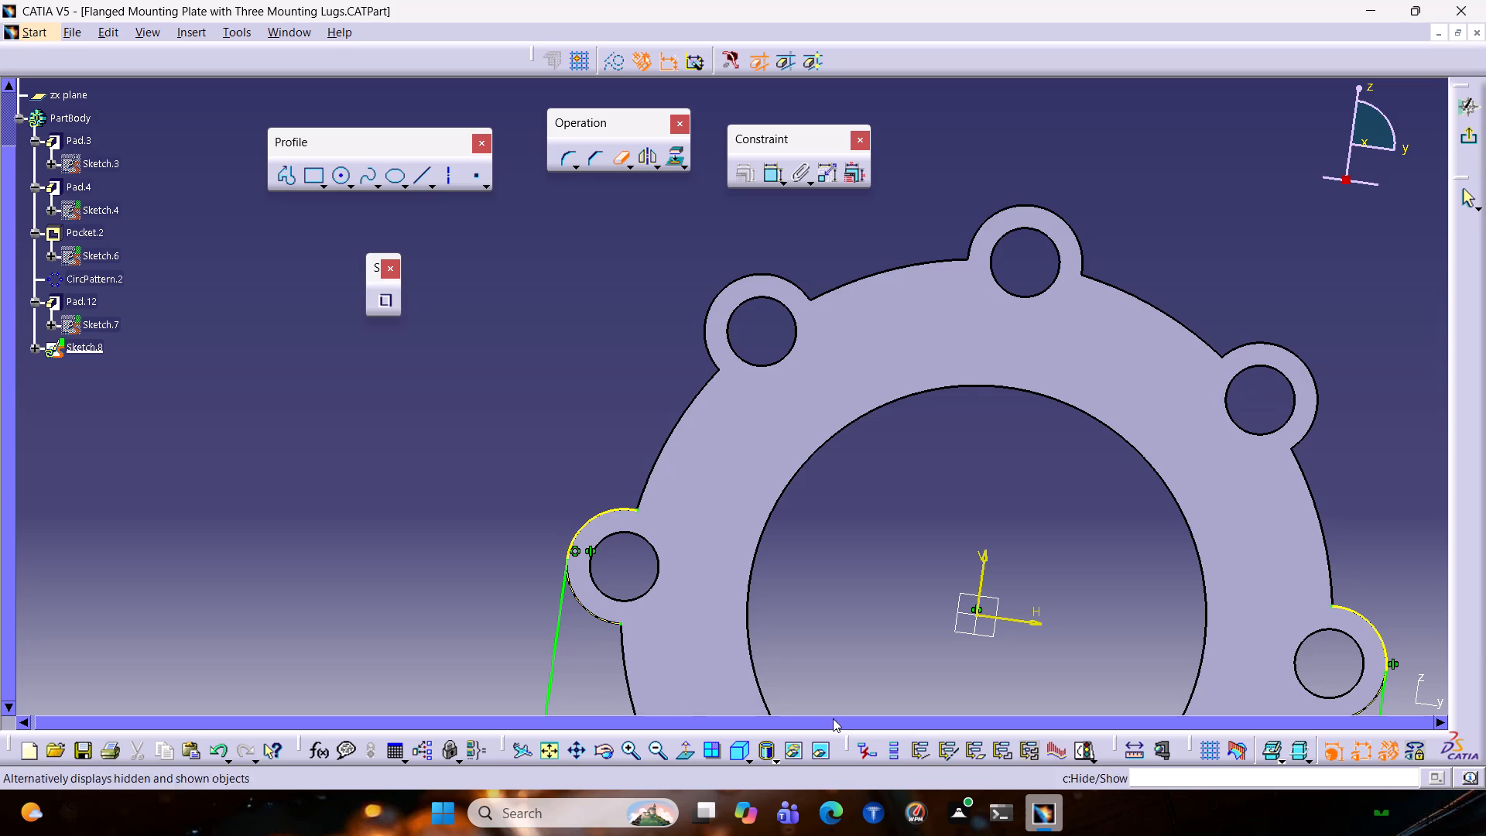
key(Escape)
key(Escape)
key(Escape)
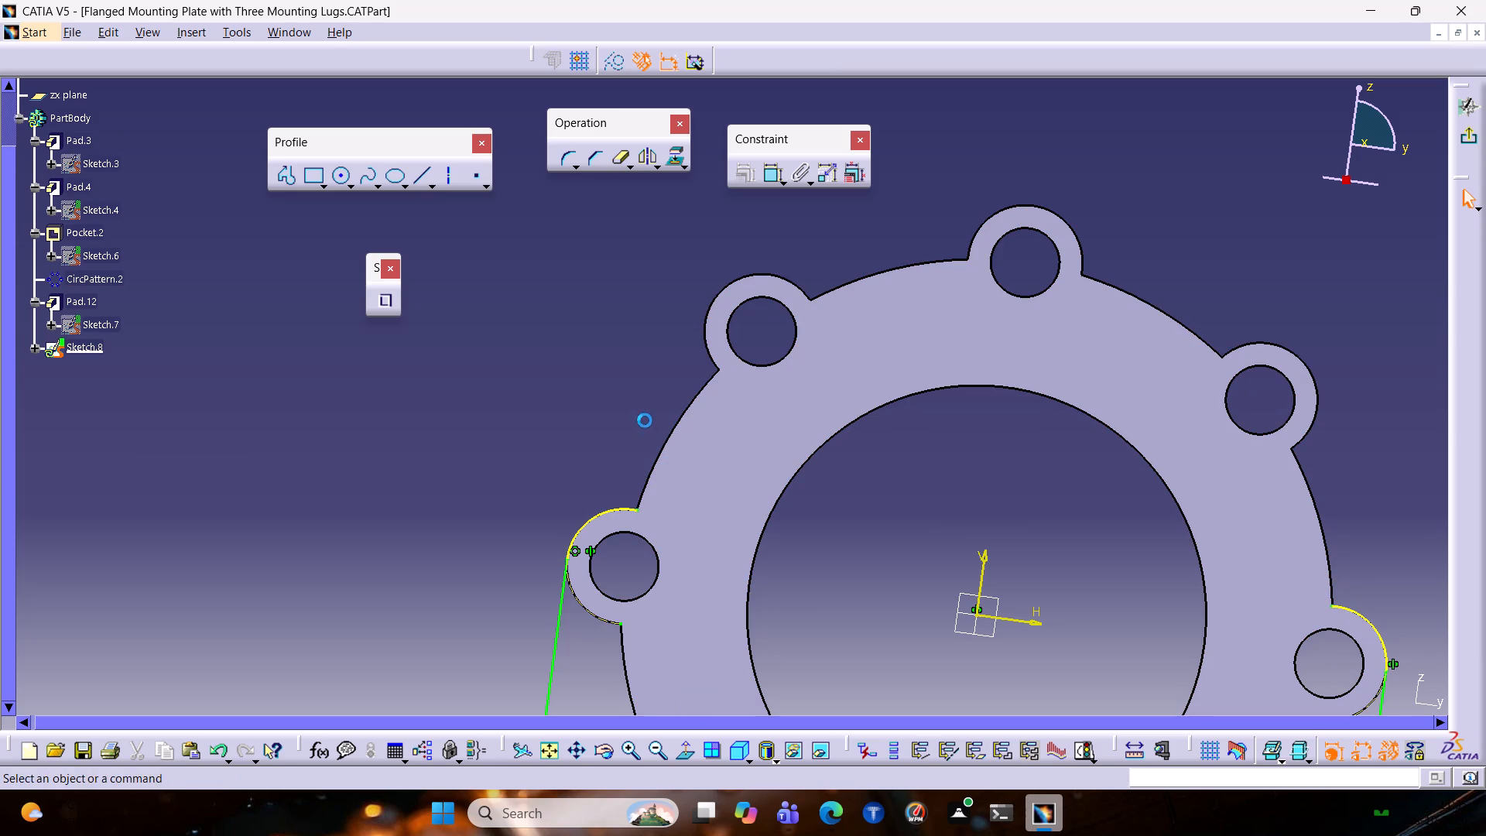
Examine the full plate outline sketch from the ring's ears down to the lower bosses for open ends.
click(560, 616)
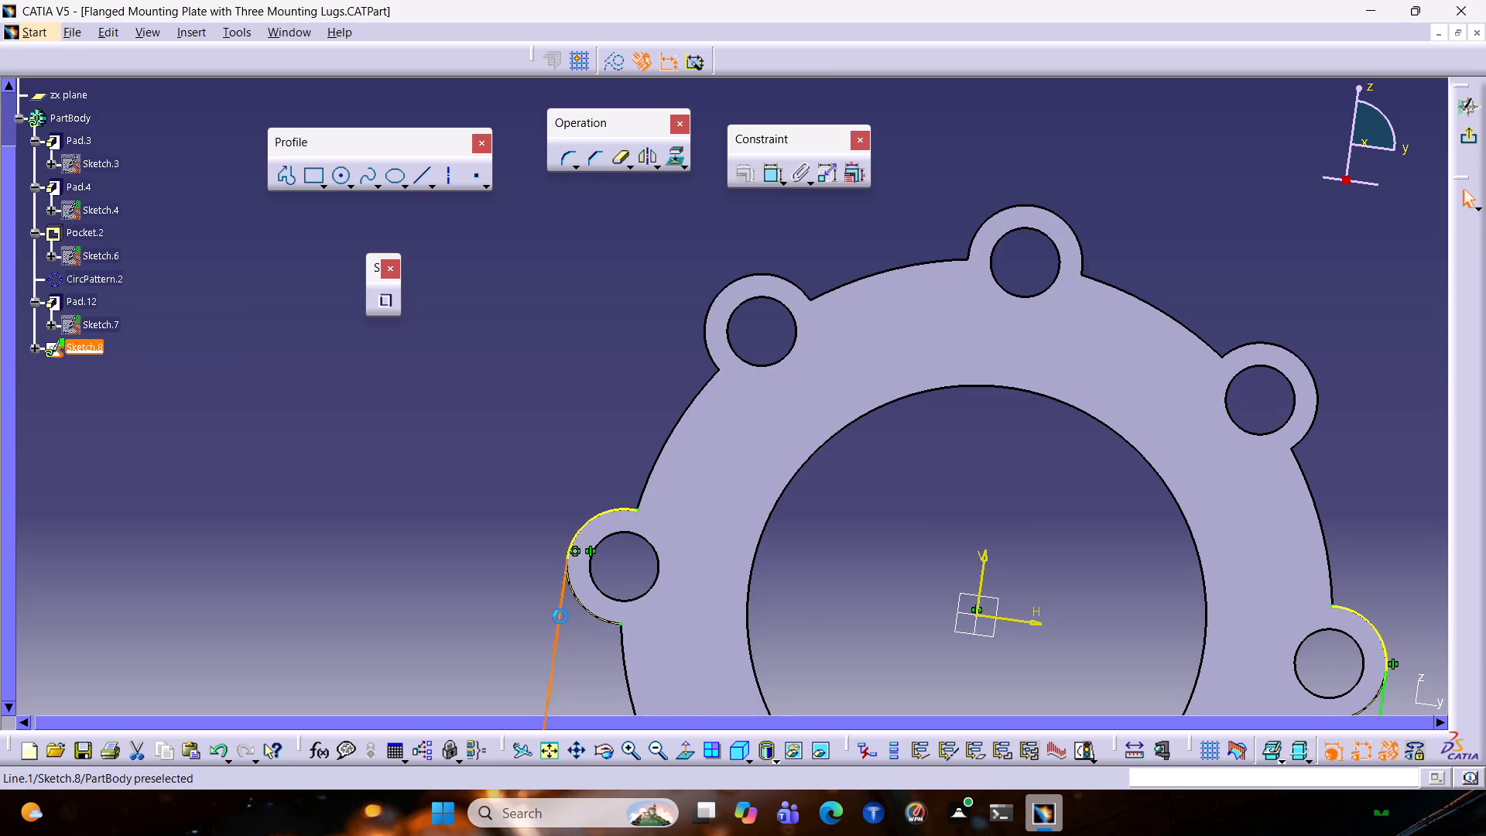
click(692, 417)
click(663, 425)
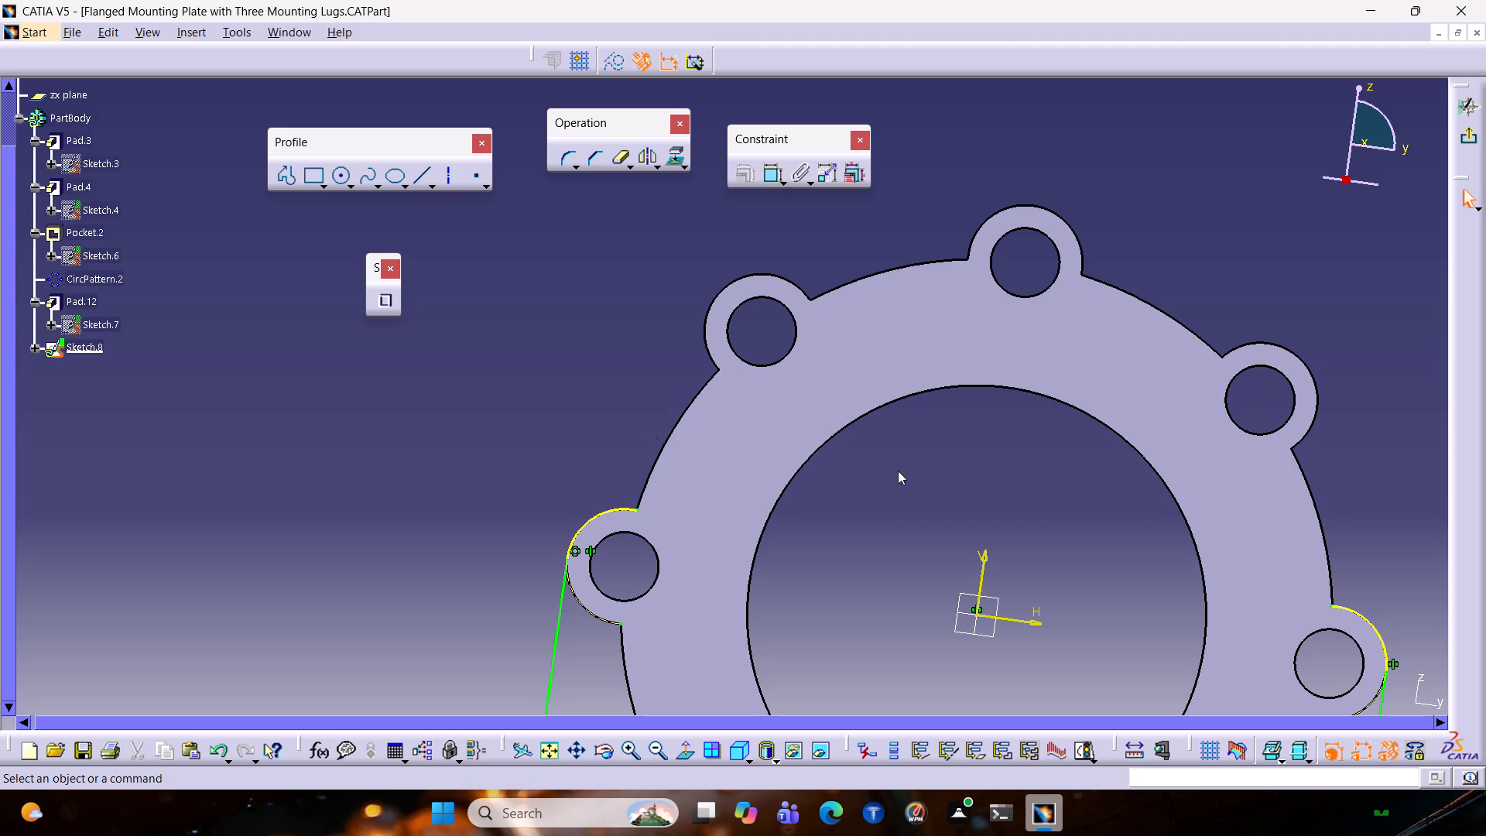
scroll(992, 467, down, 1)
ctrl+middle_drag(1175, 213, 1138, 293)
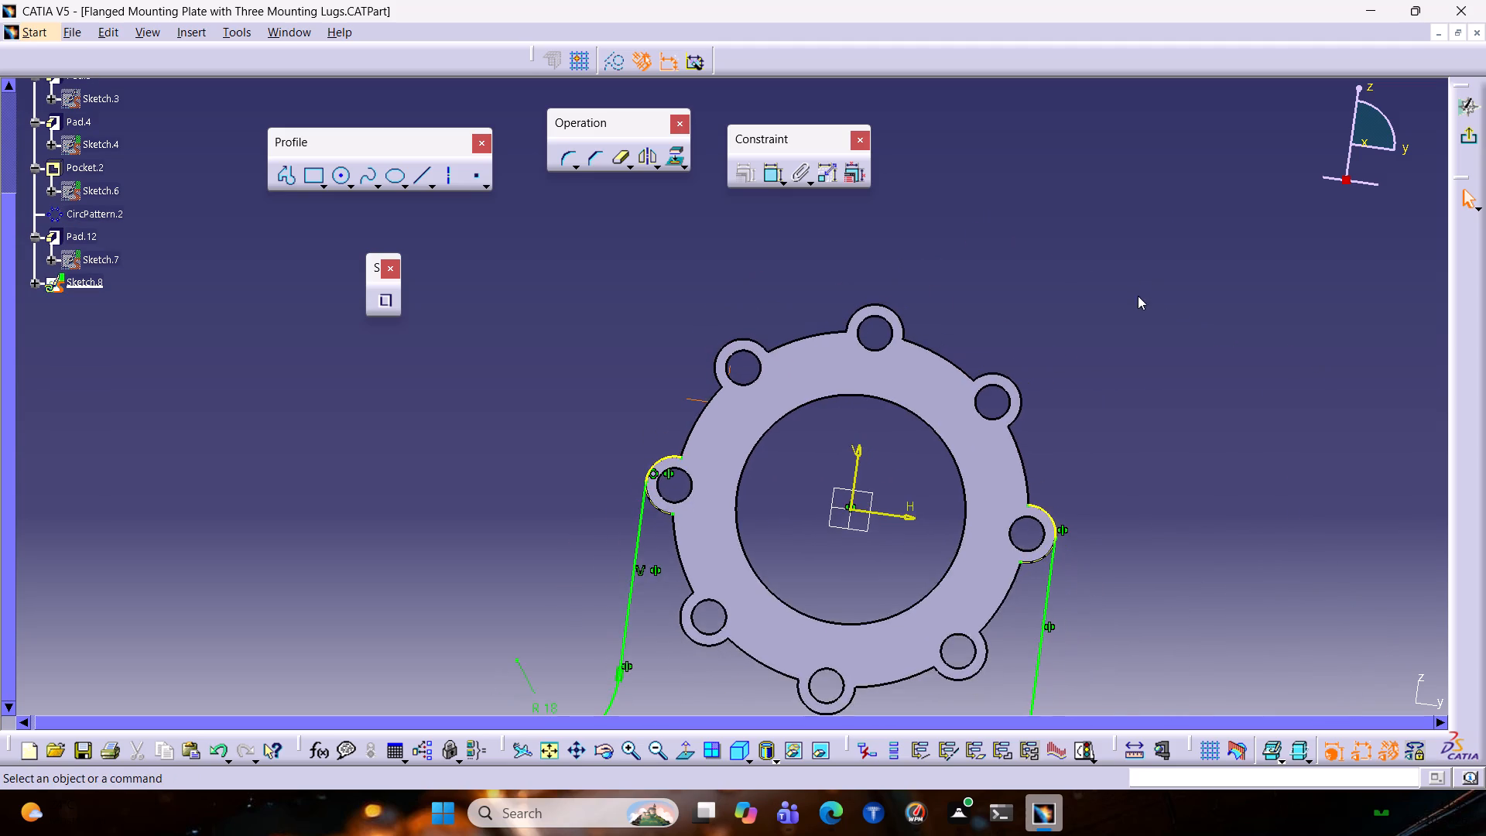
ctrl+middle_drag(1138, 296, 1025, 242)
ctrl+middle_drag(1002, 234, 990, 301)
ctrl+middle_drag(1030, 499, 1025, 380)
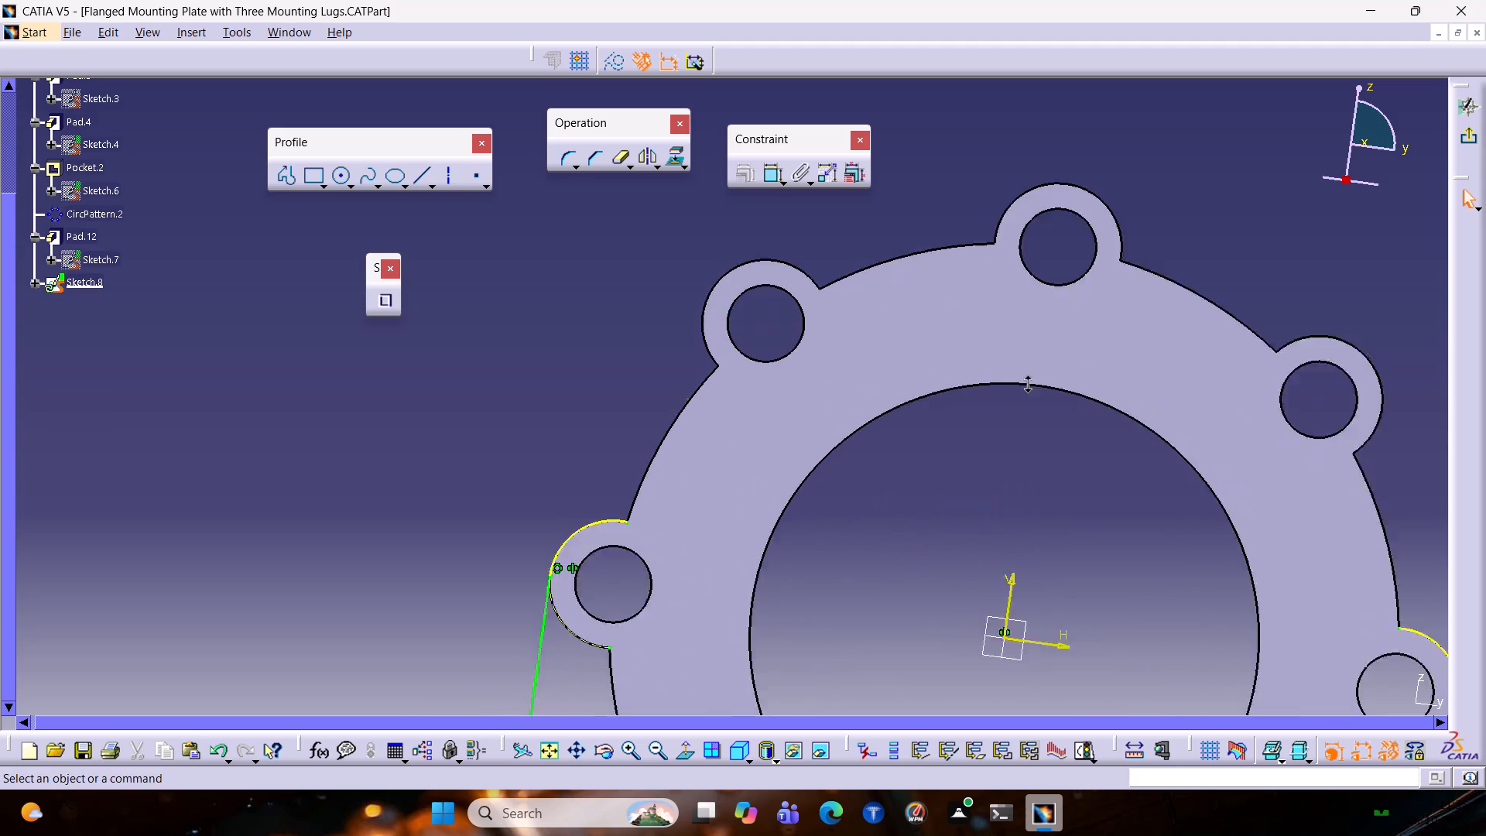
ctrl+middle_drag(1025, 380, 996, 383)
middle_drag(1015, 451, 881, 320)
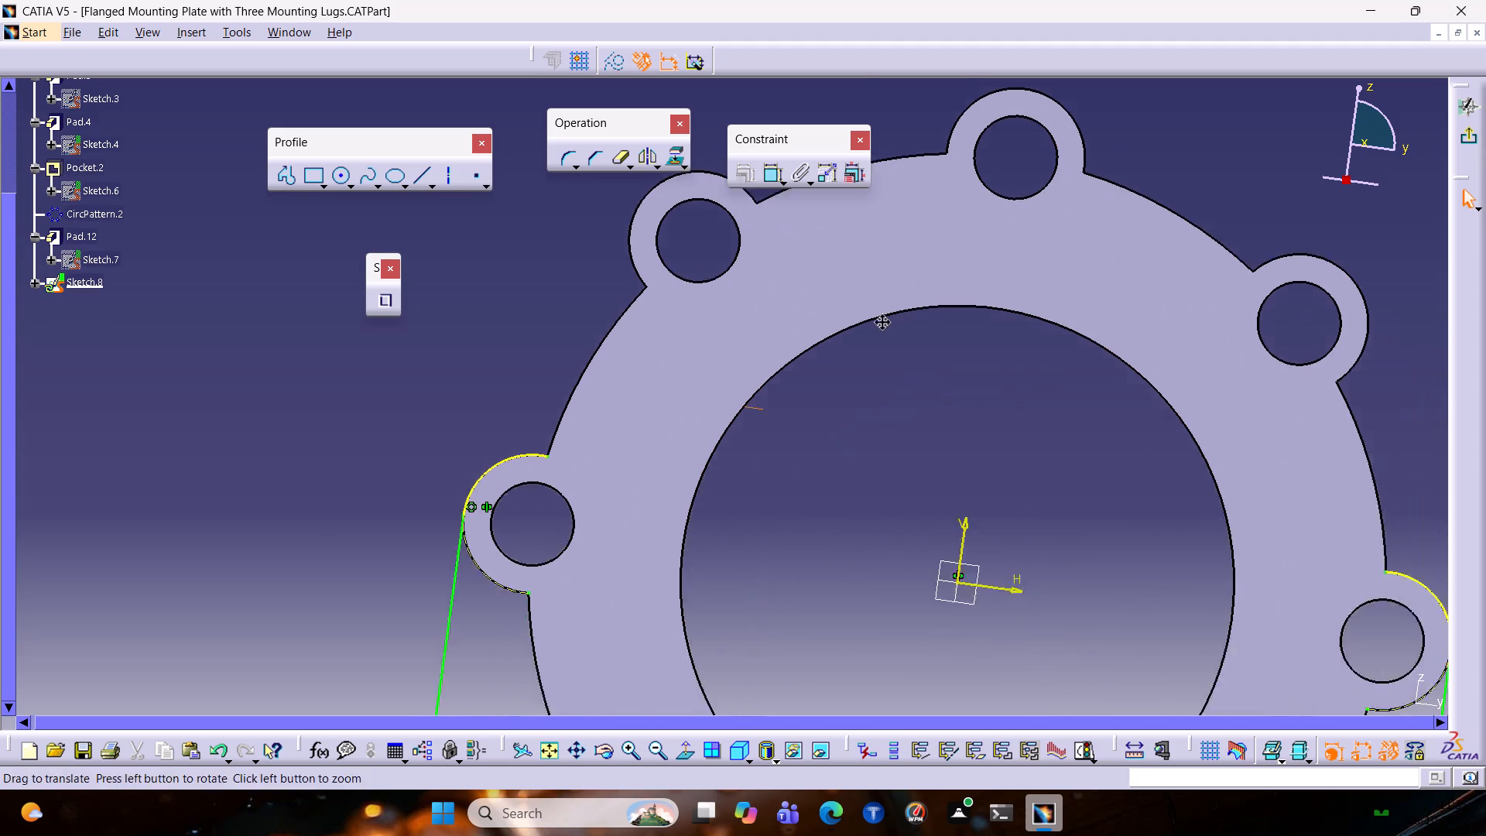
middle_drag(881, 320, 777, 318)
ctrl+middle_drag(957, 334, 851, 362)
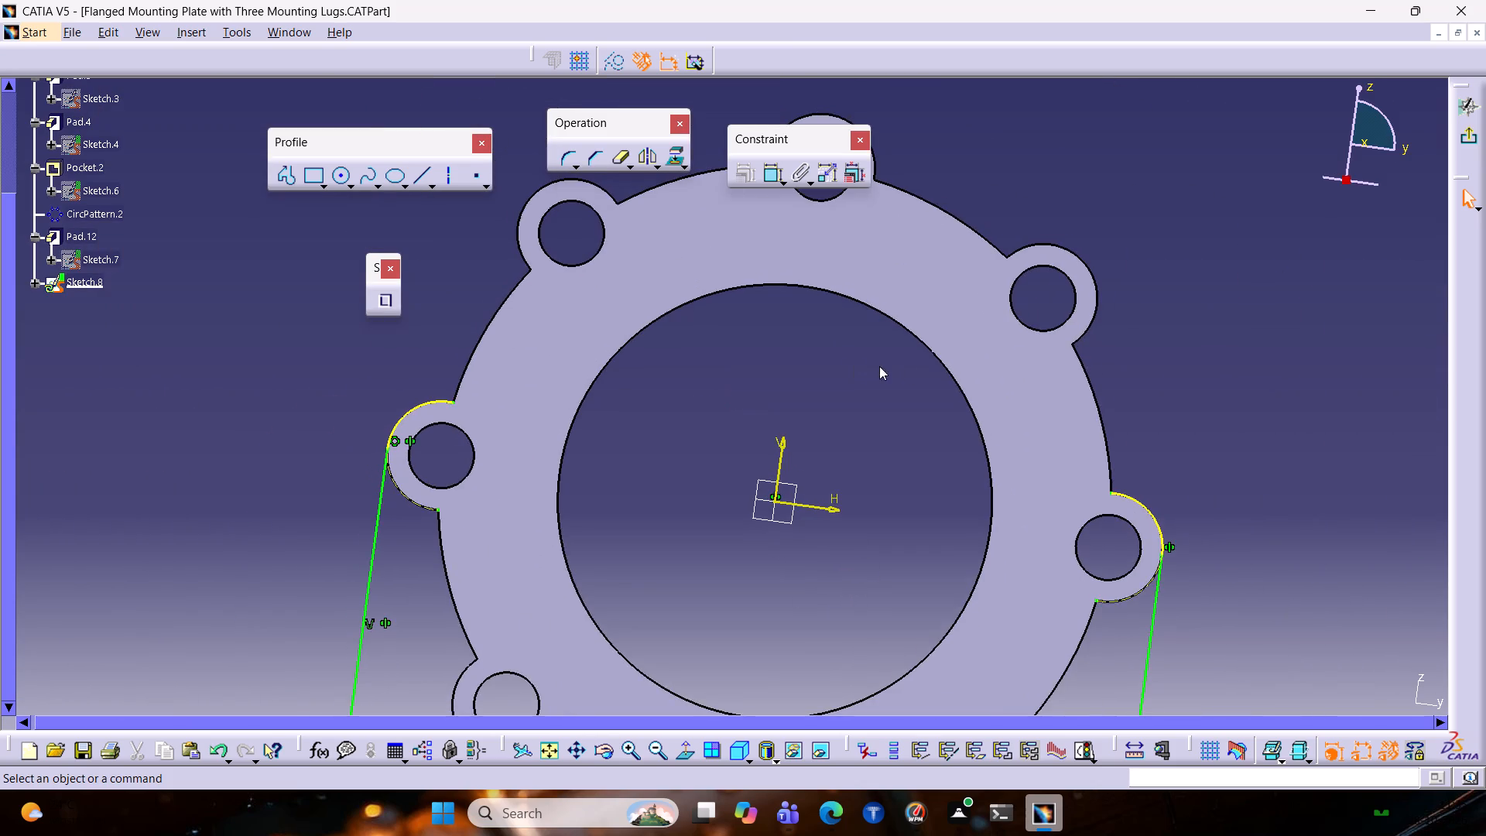
ctrl+middle_drag(908, 368, 853, 341)
middle_drag(1266, 380, 1129, 319)
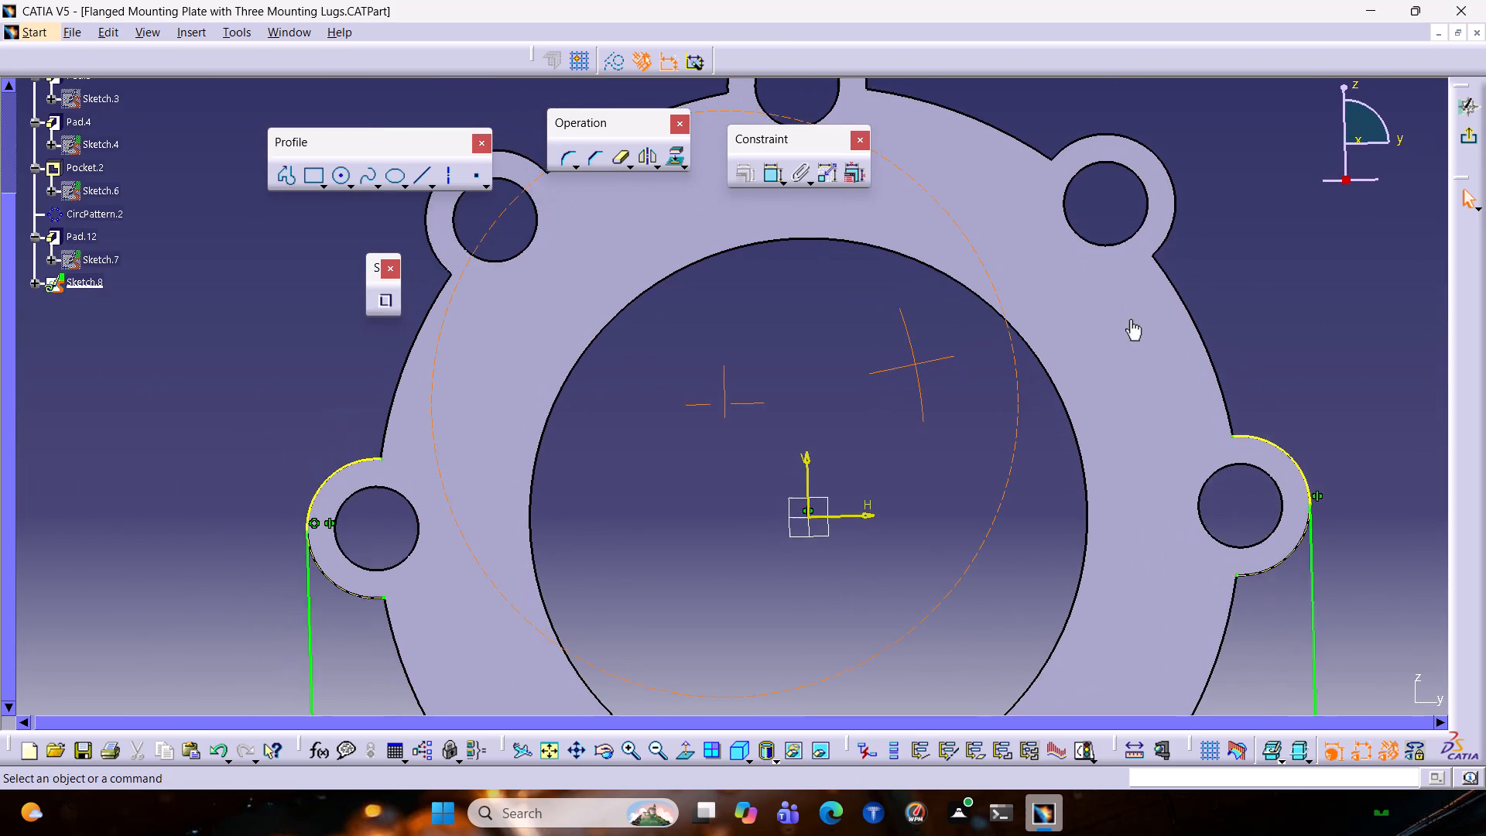
middle_drag(1129, 319, 1116, 346)
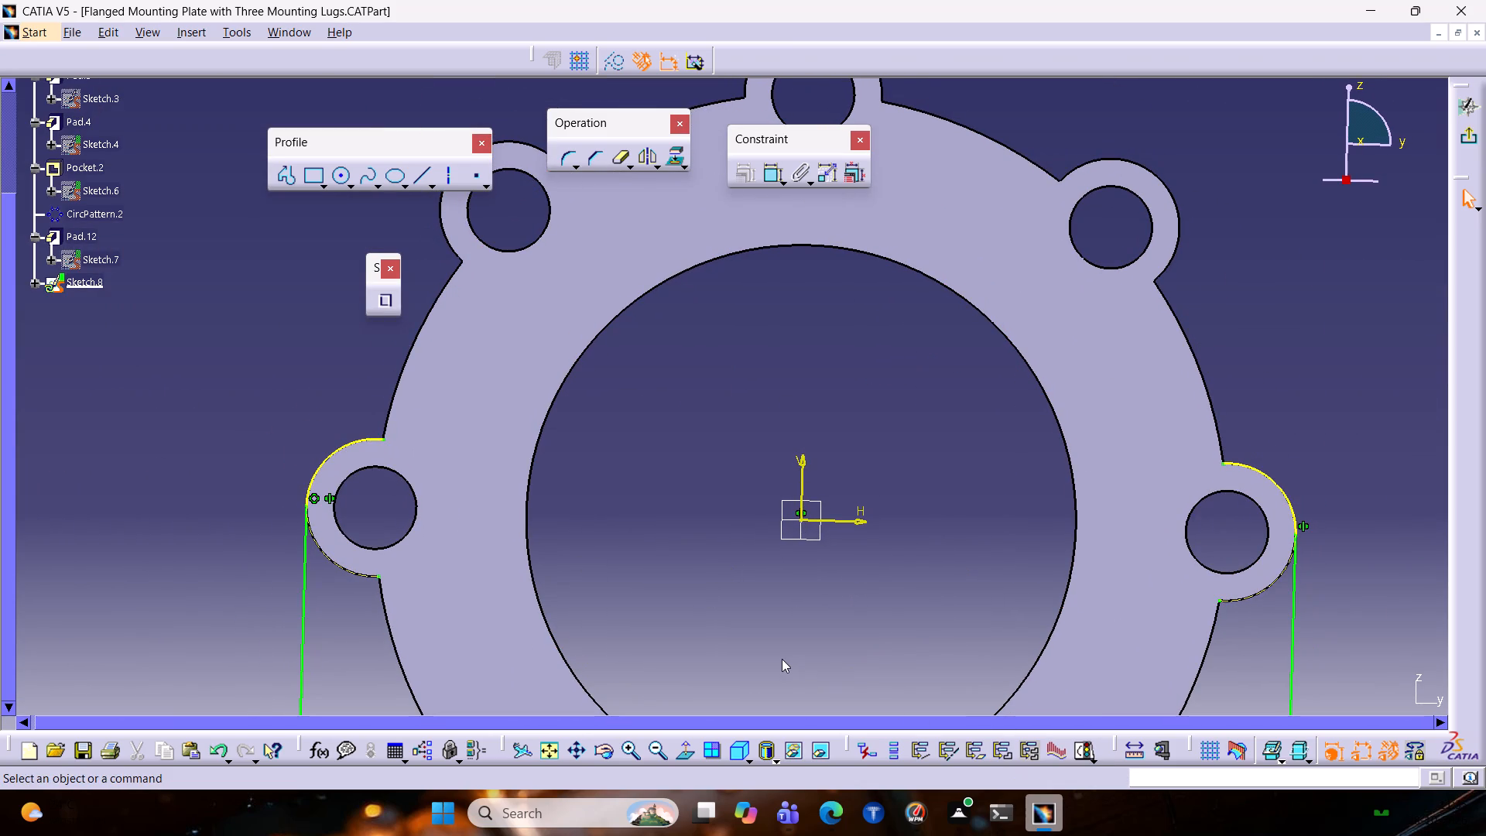
click(680, 744)
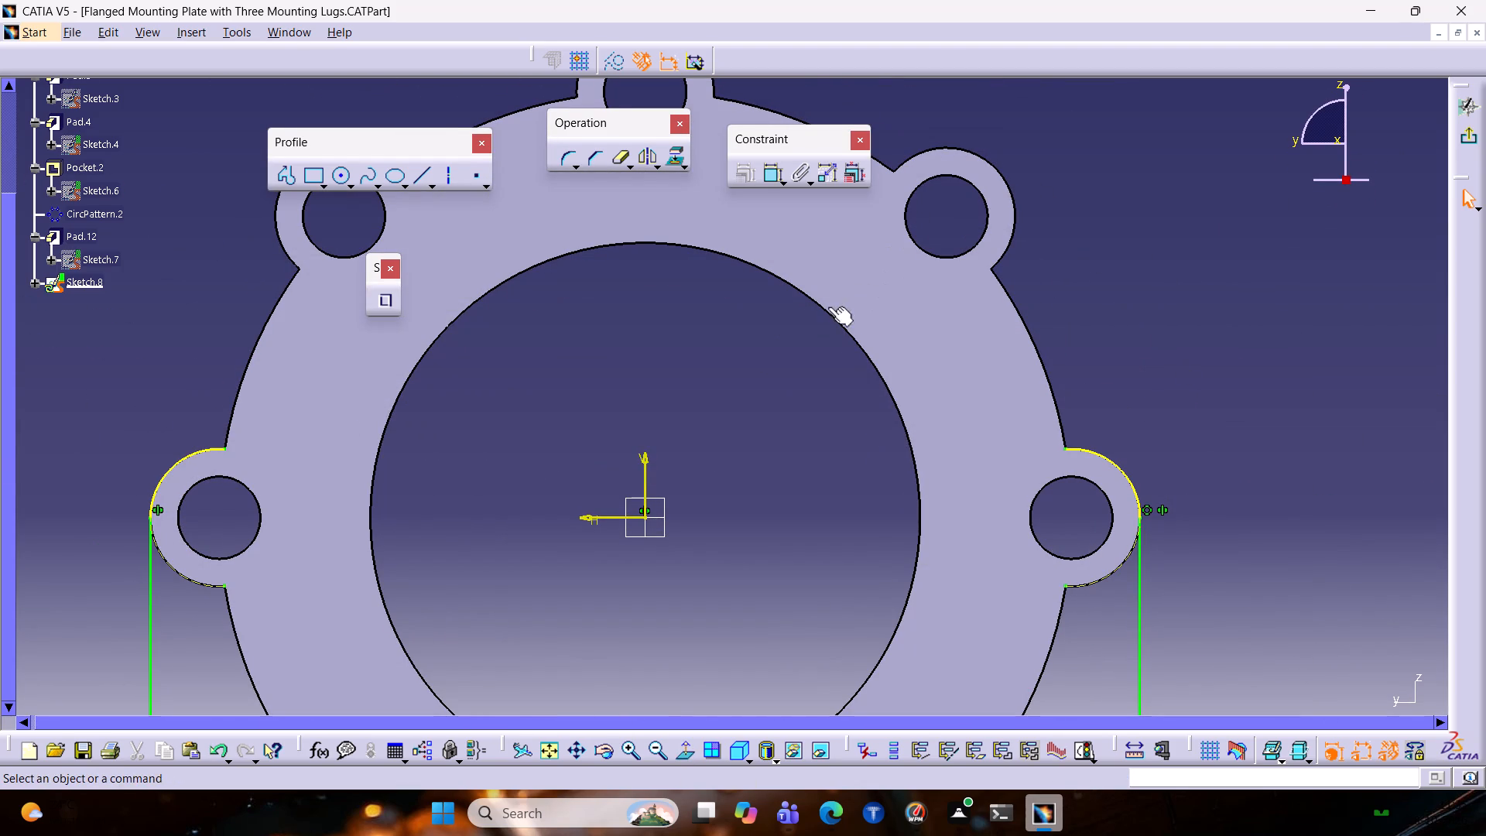
ctrl+middle_drag(742, 341, 741, 479)
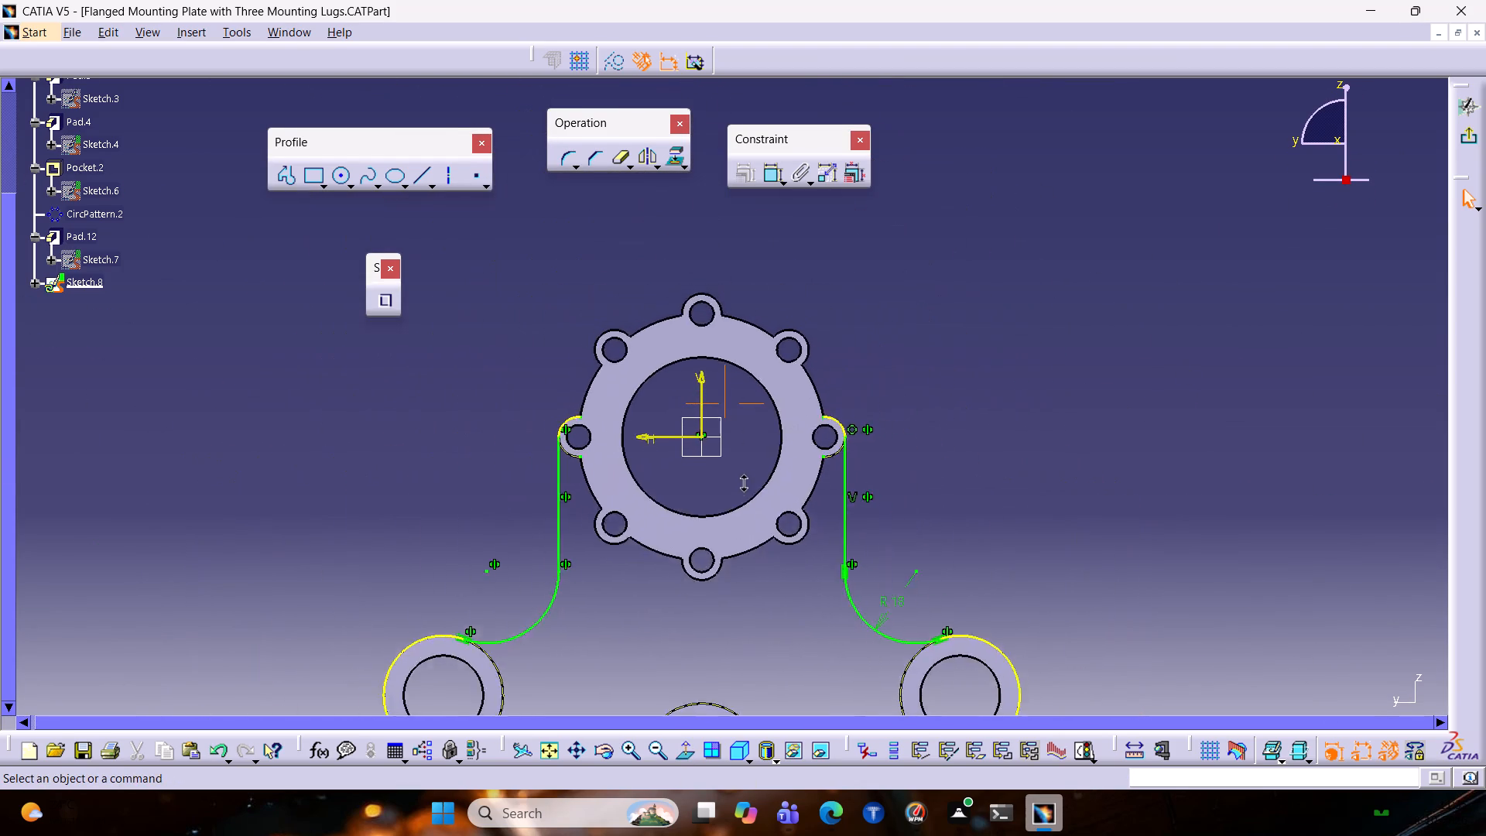
ctrl+middle_drag(741, 479, 750, 505)
ctrl+middle_drag(614, 607, 615, 600)
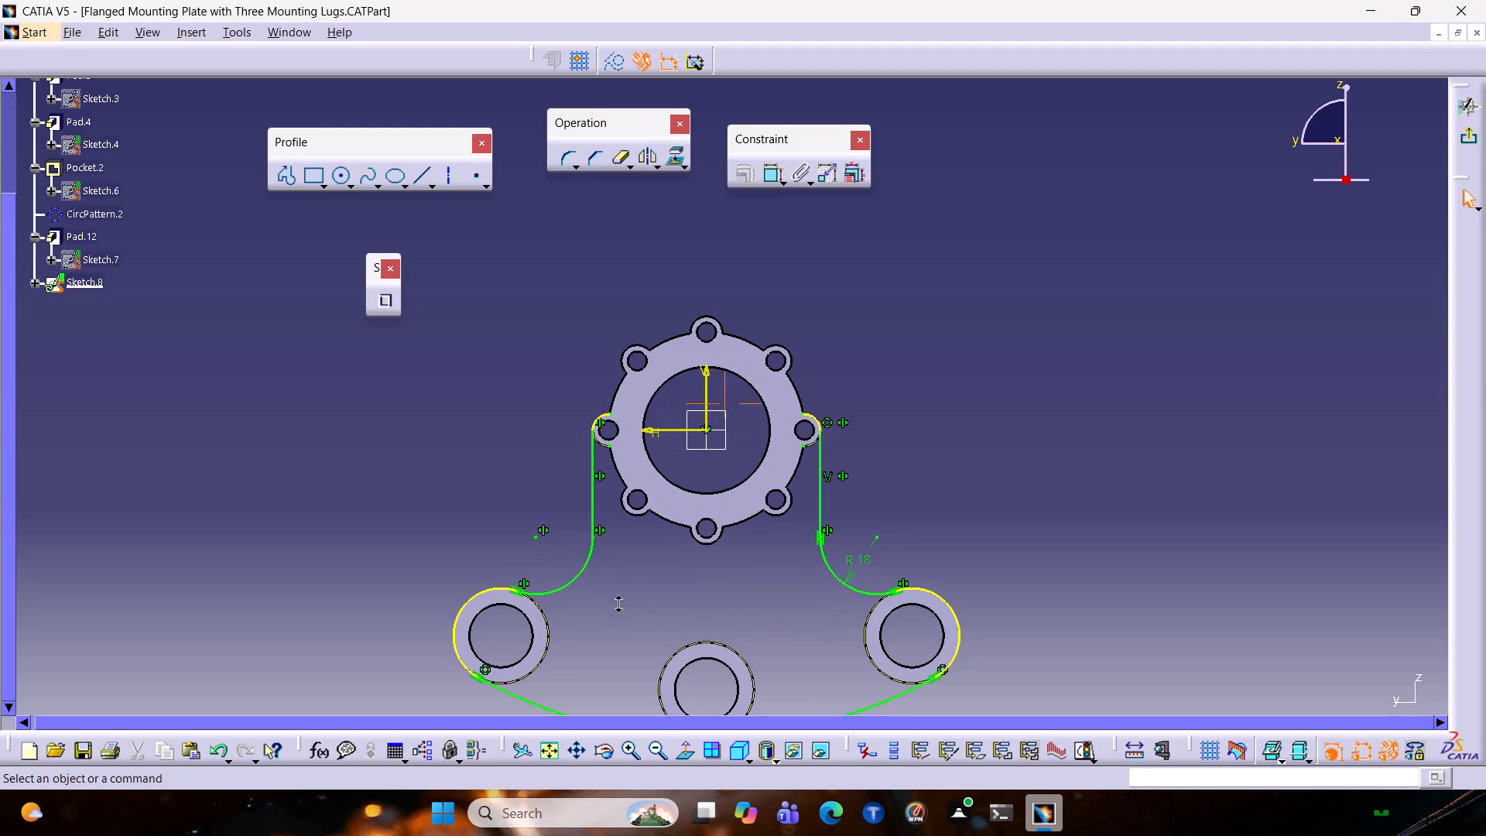
ctrl+middle_drag(615, 600, 651, 629)
middle_drag(737, 552, 840, 471)
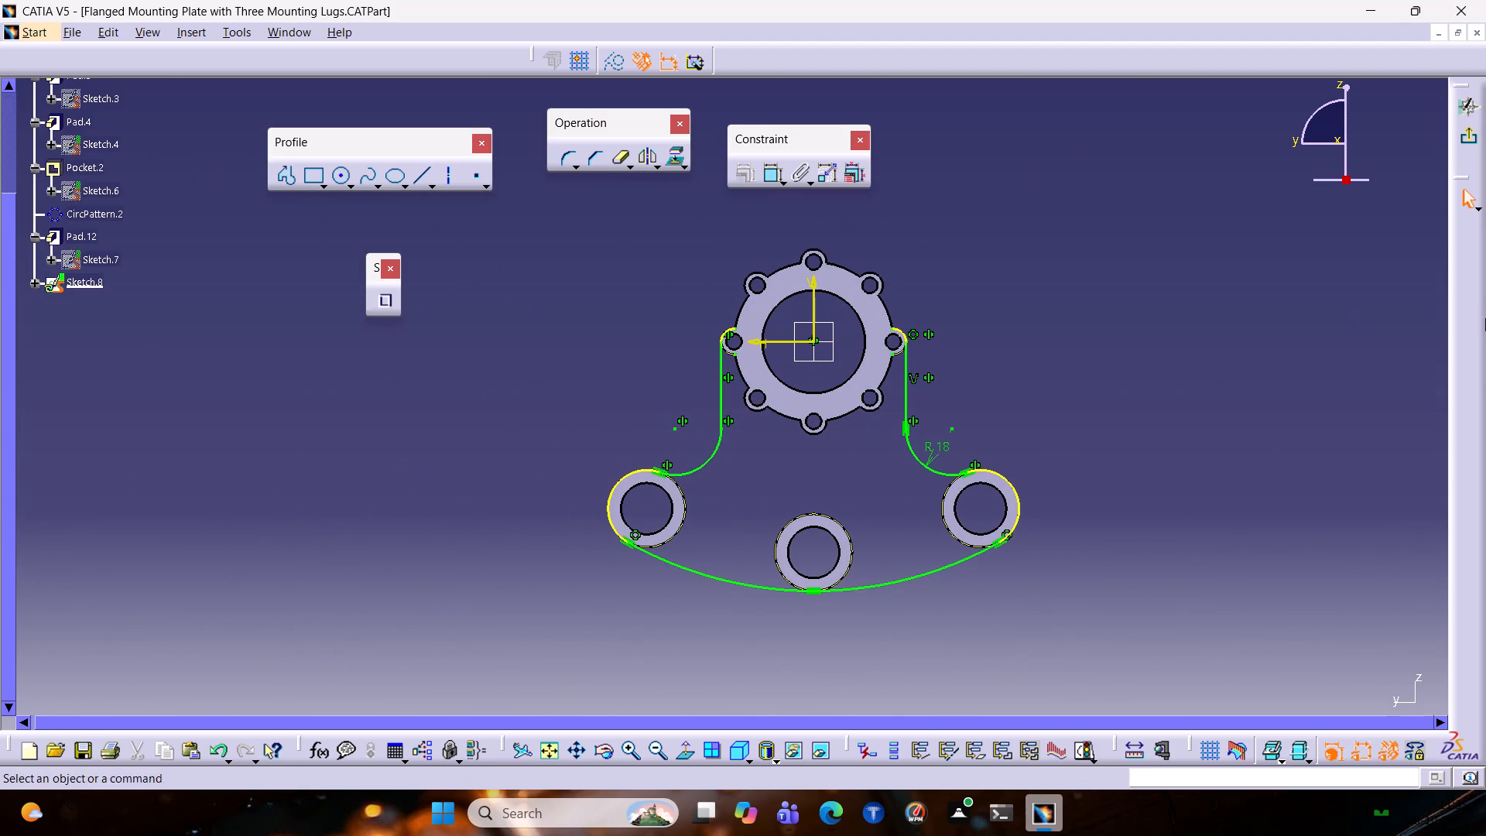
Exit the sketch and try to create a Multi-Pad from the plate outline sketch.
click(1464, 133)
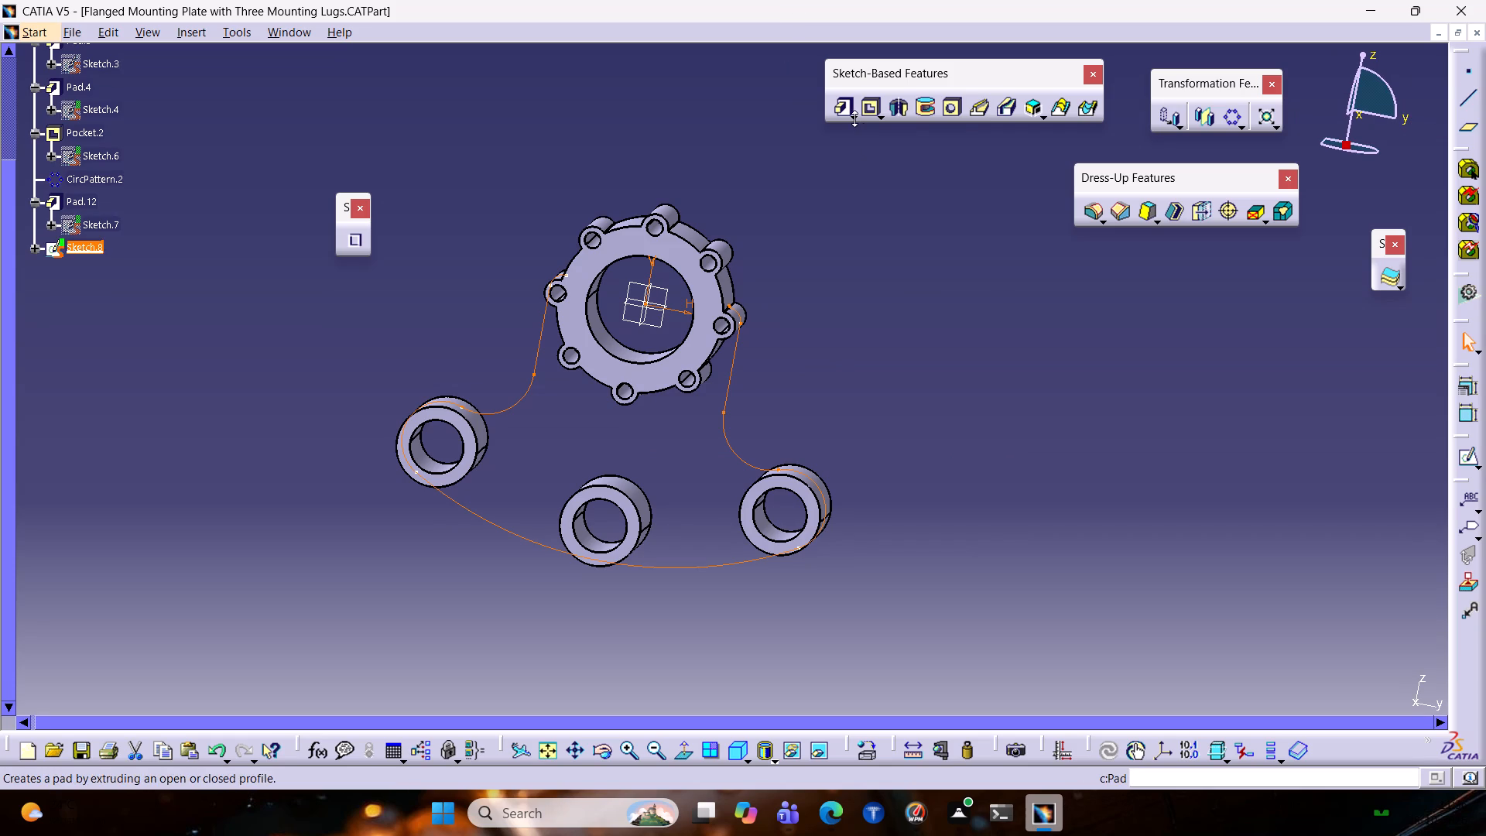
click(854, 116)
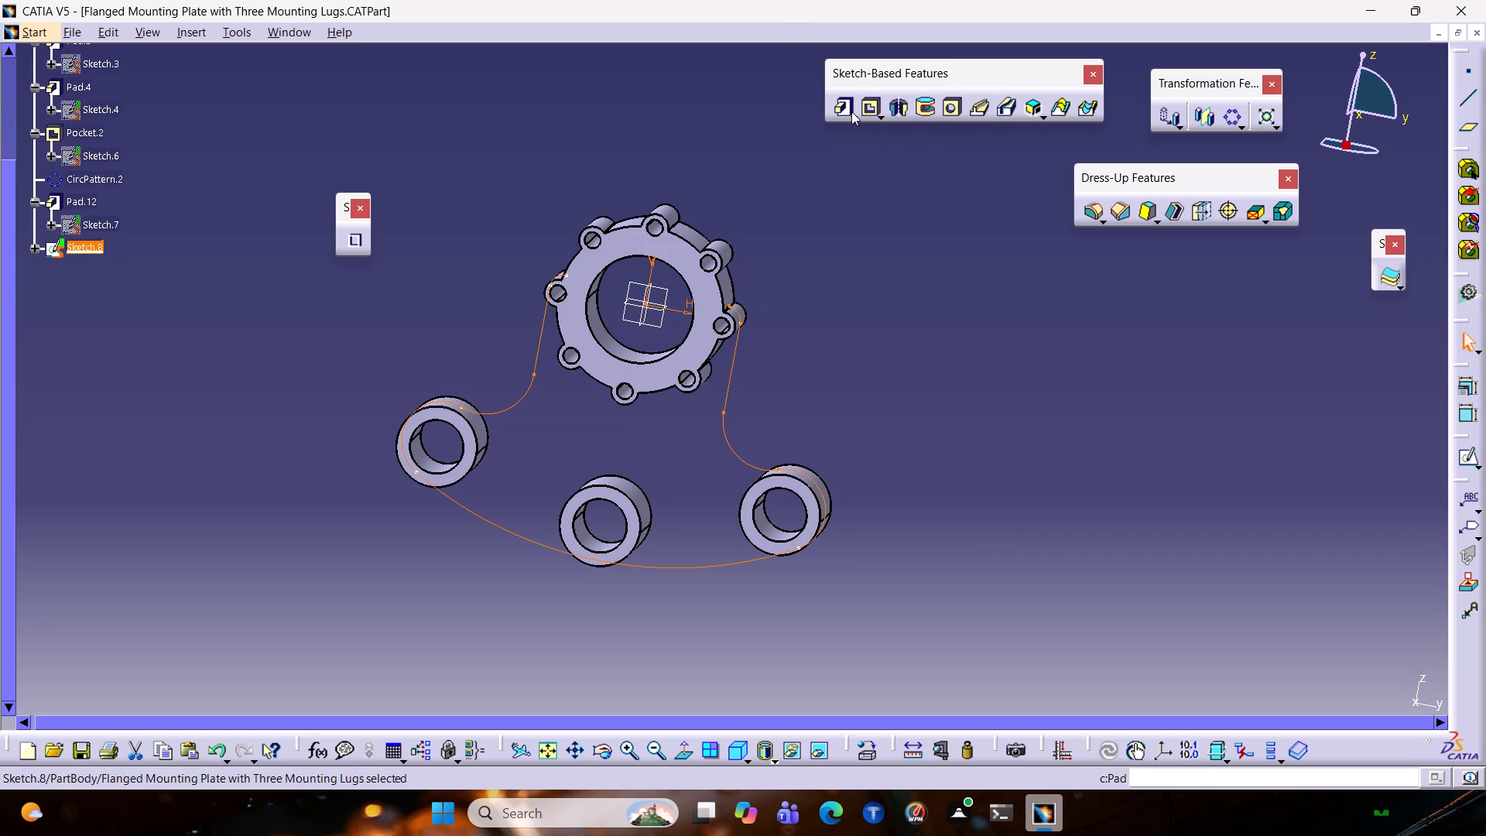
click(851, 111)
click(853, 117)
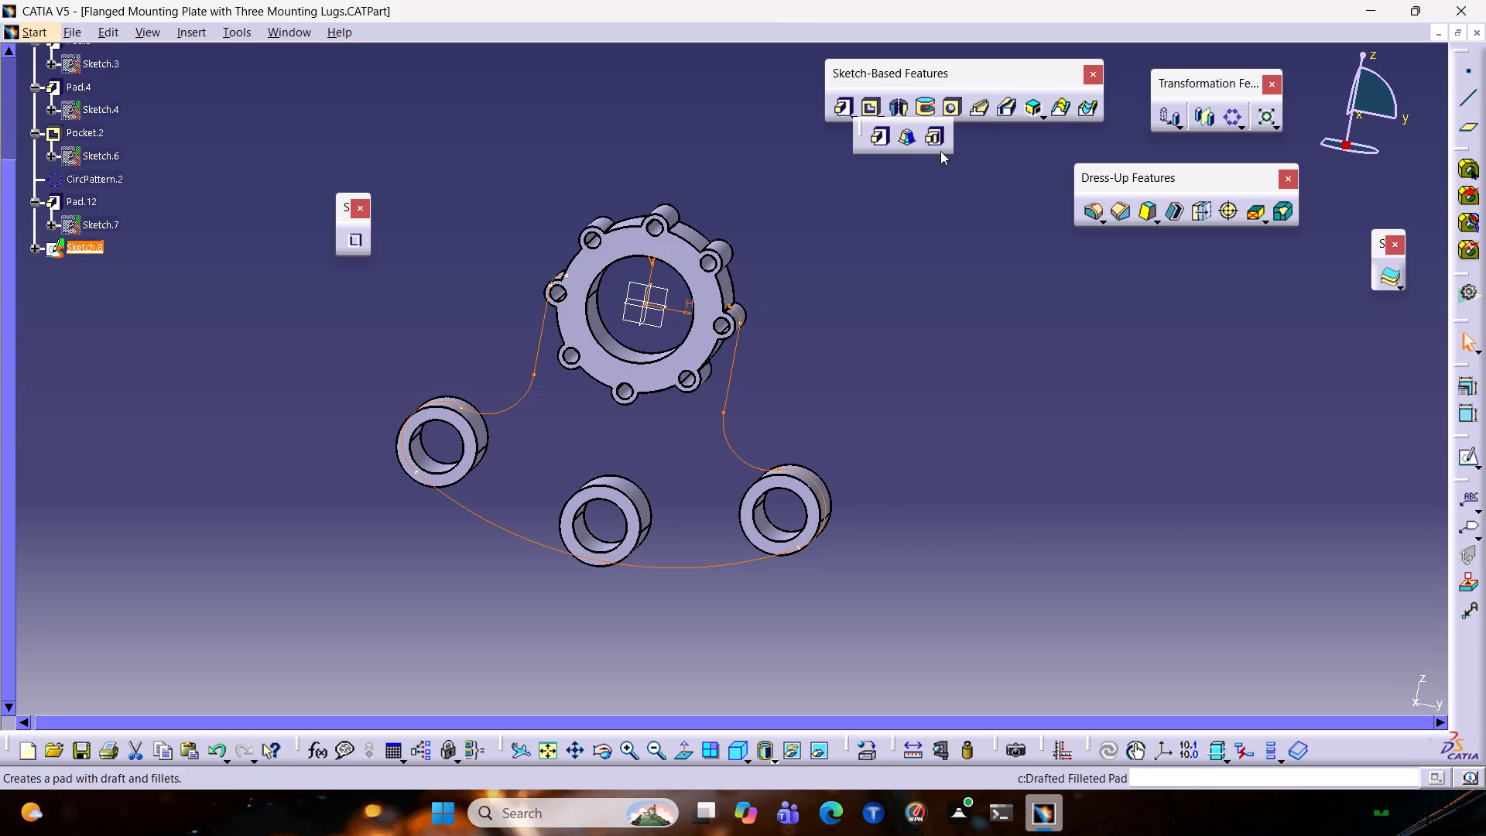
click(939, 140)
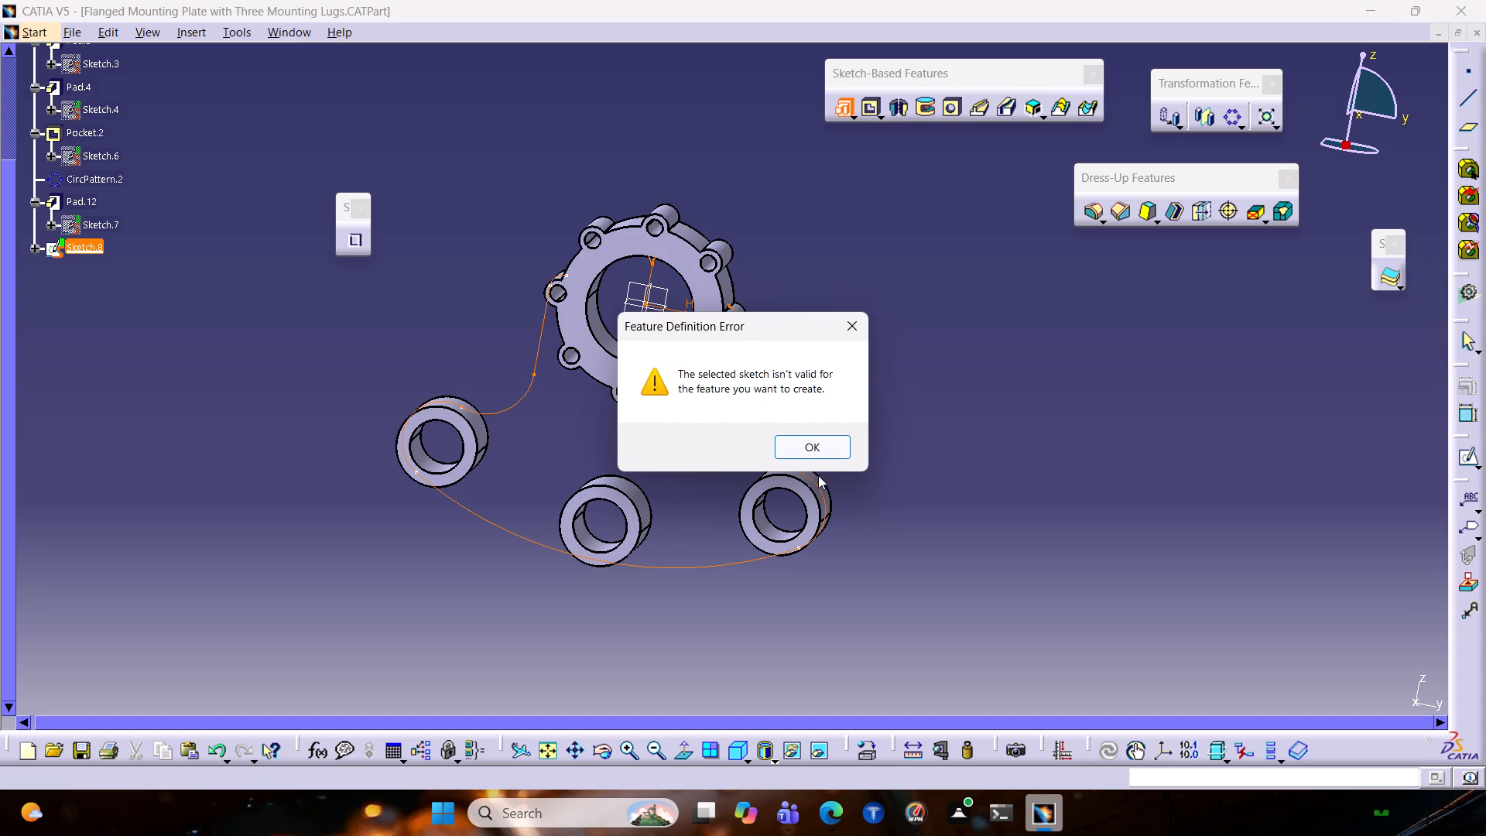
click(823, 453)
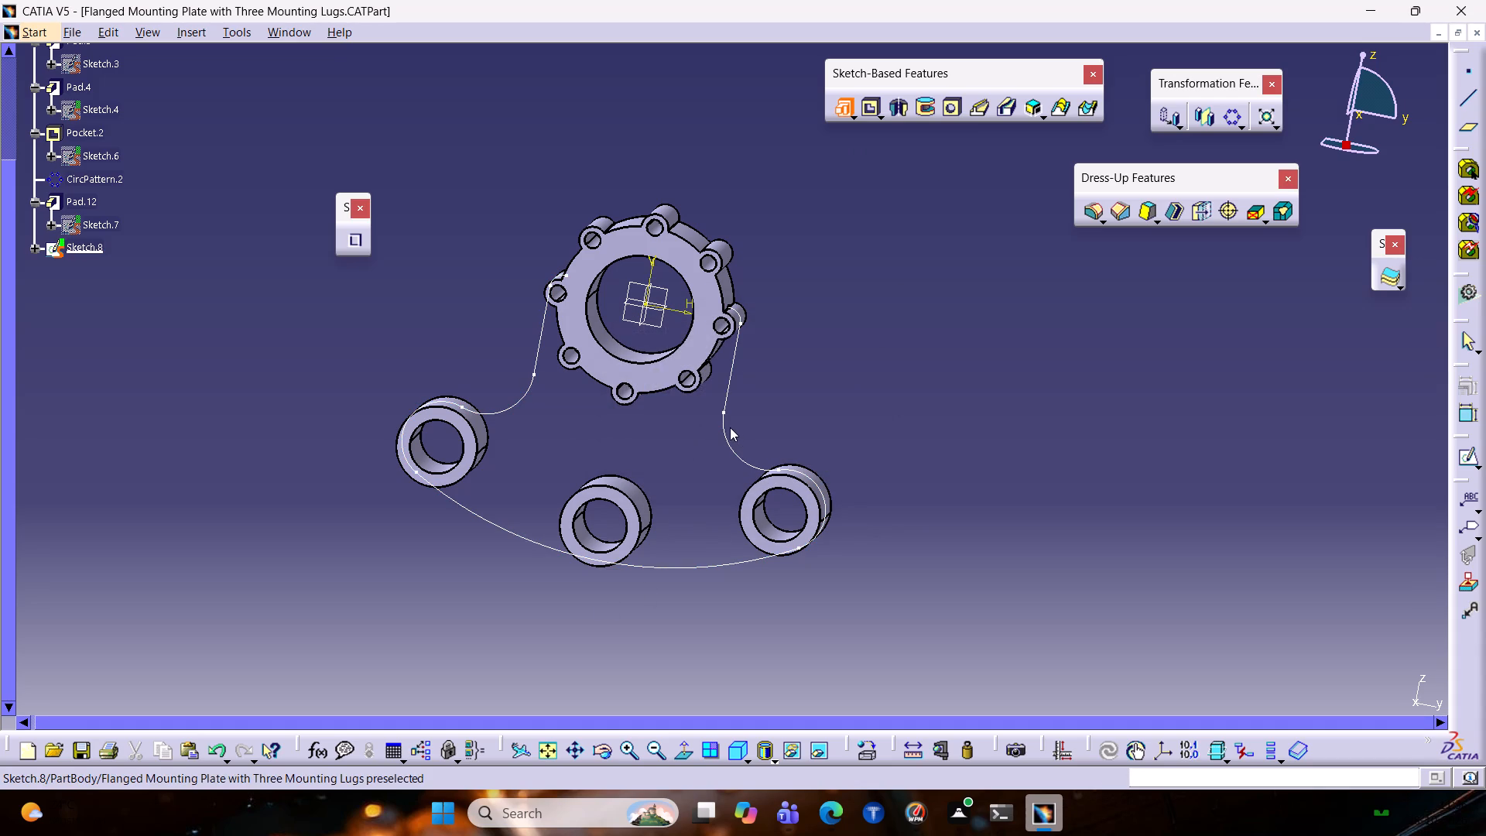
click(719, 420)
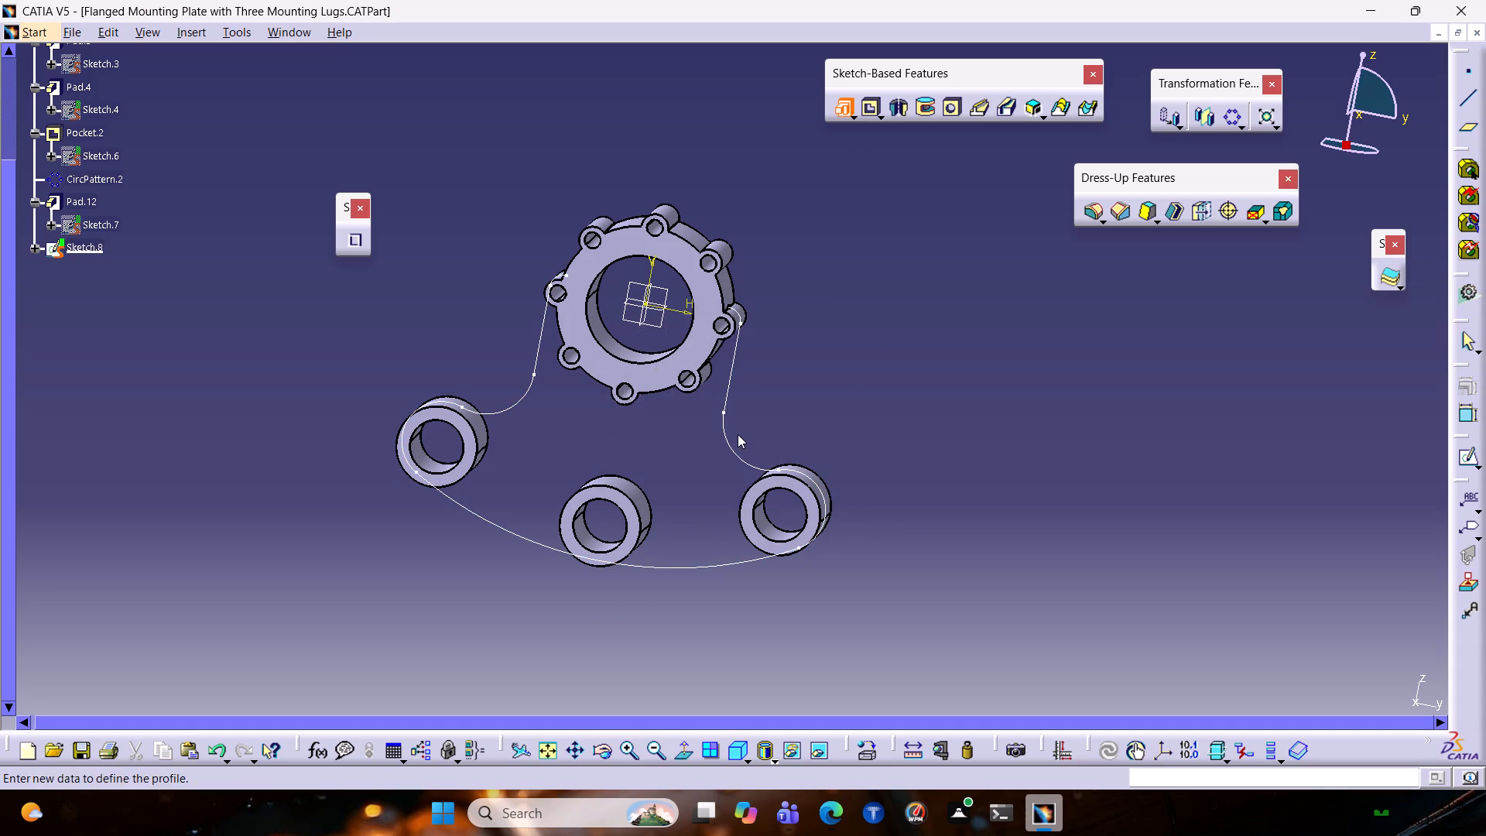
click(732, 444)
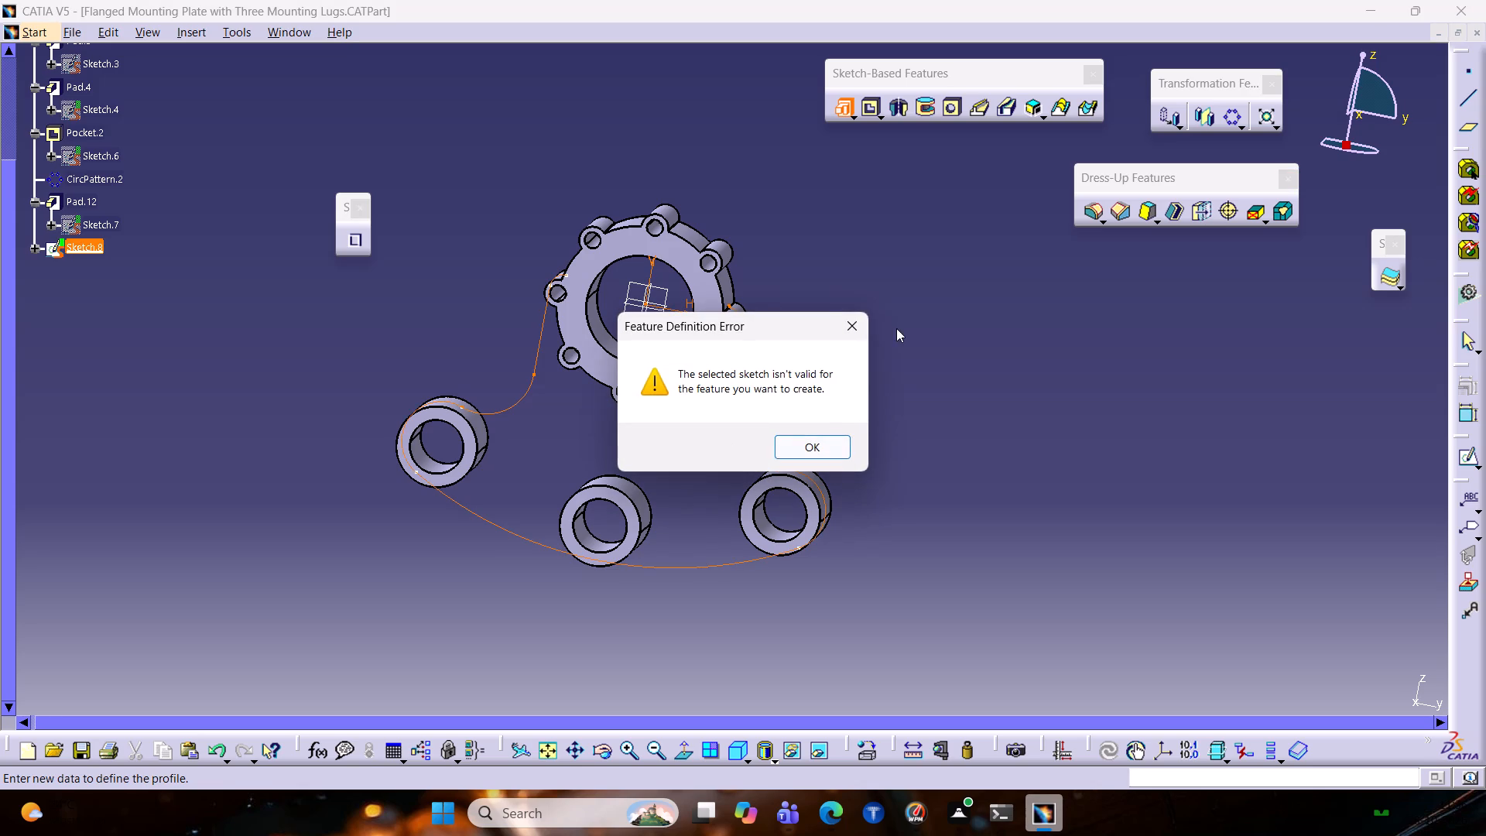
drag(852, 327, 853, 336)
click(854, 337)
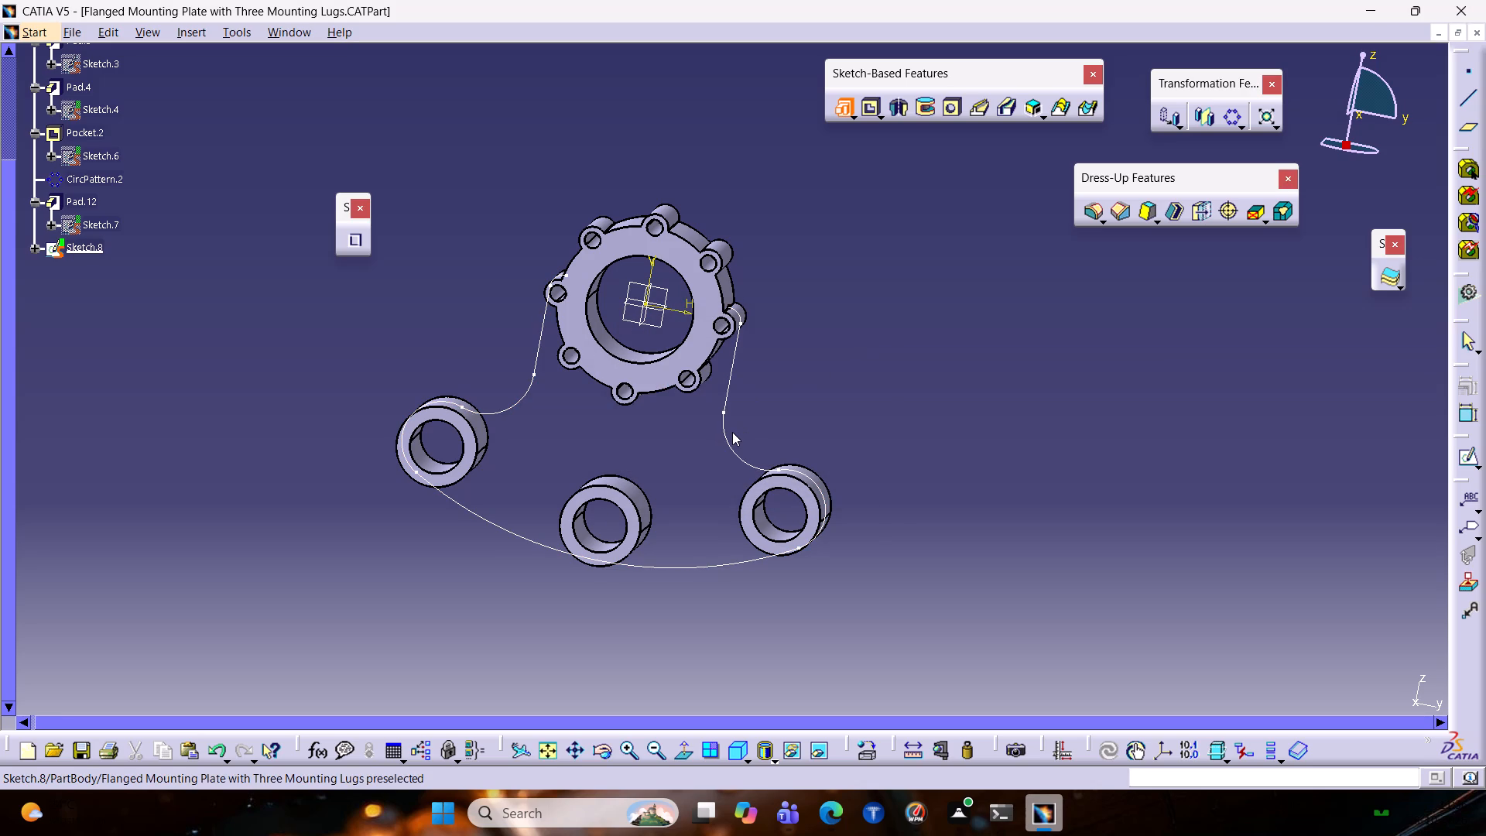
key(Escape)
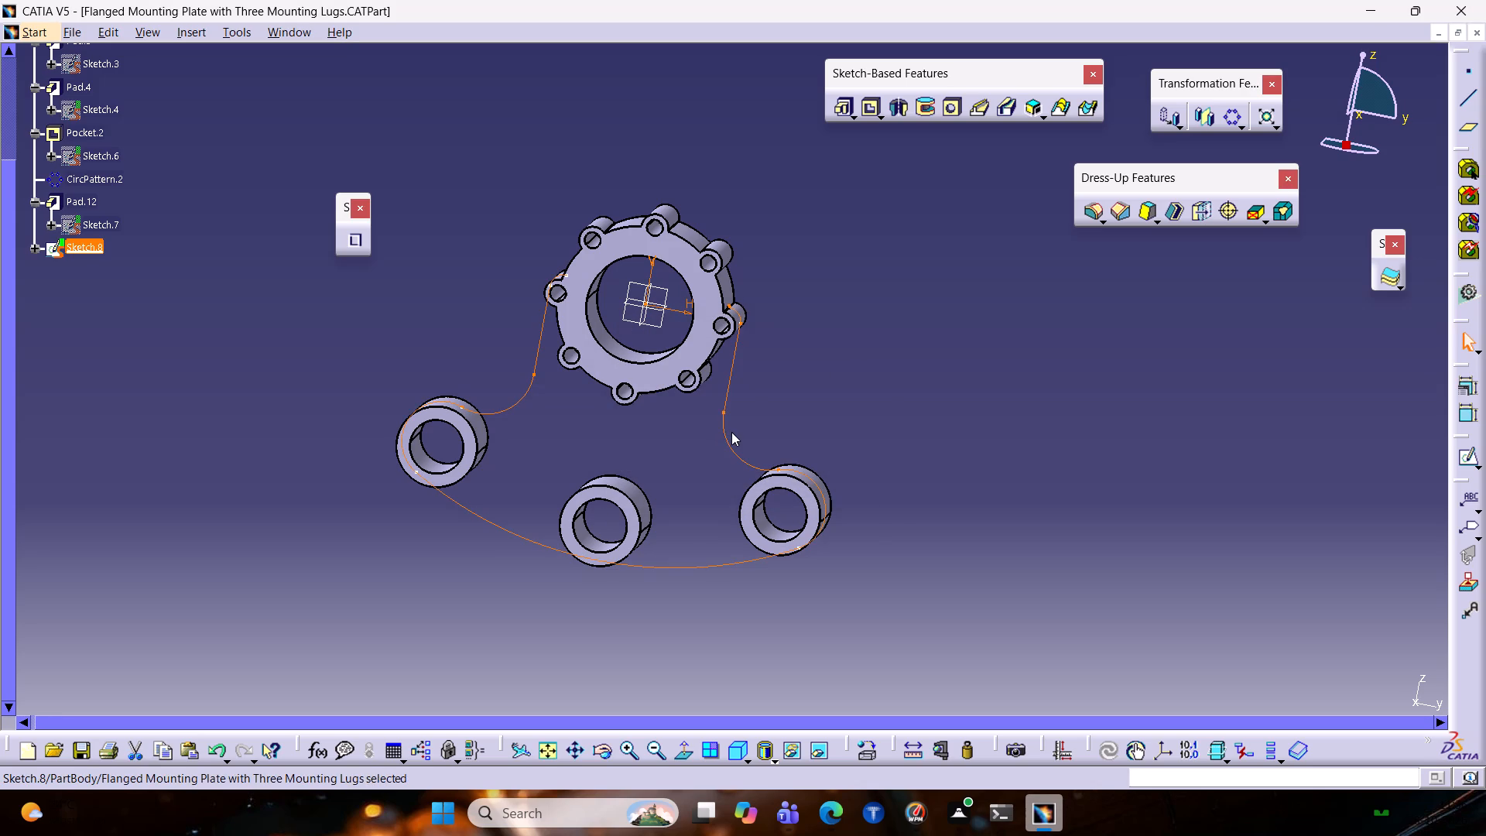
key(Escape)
Reopen the plate outline sketch for editing.
double_click(727, 439)
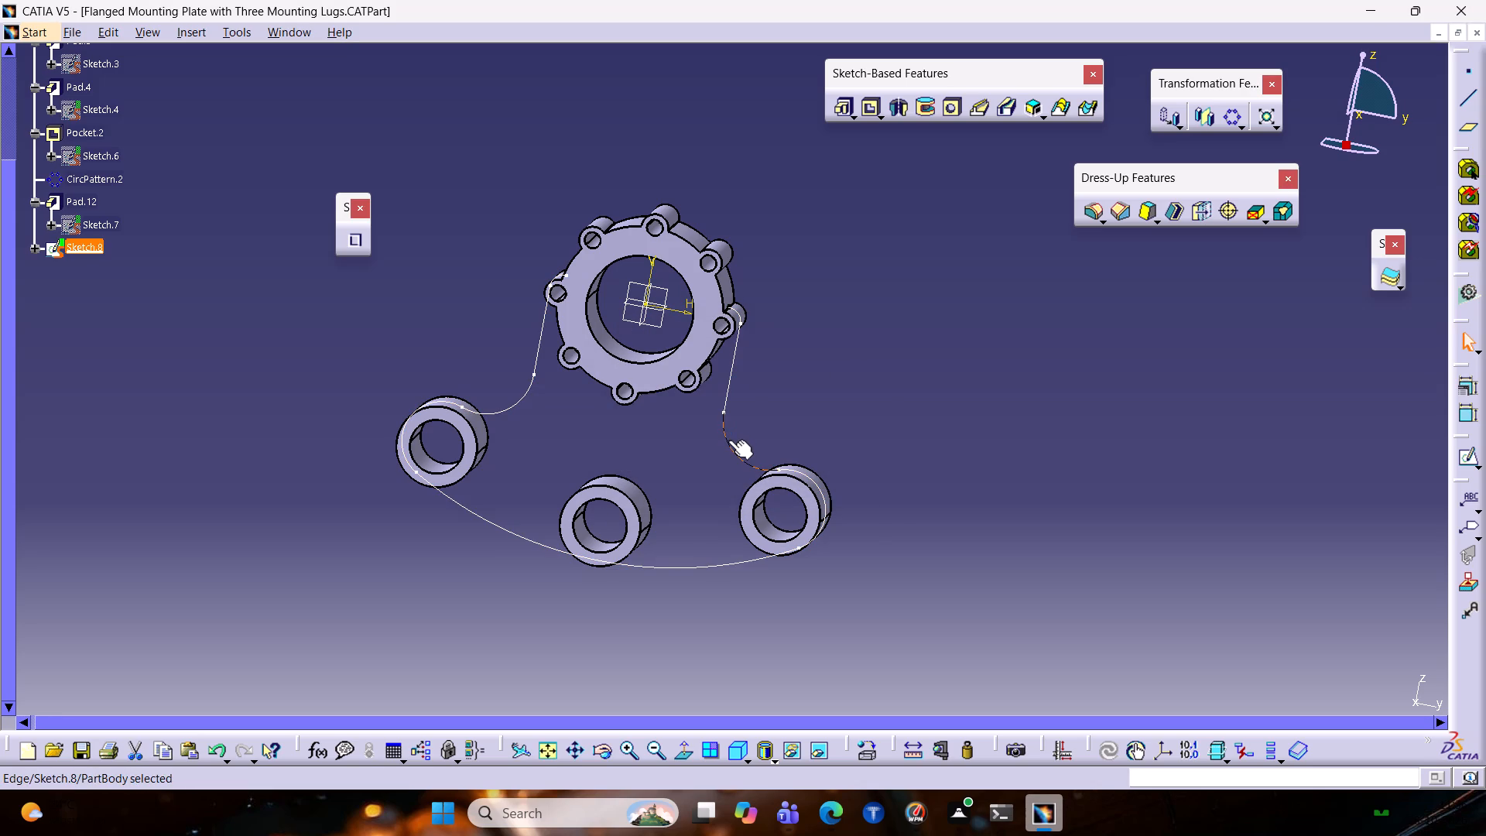
click(728, 439)
key(Escape)
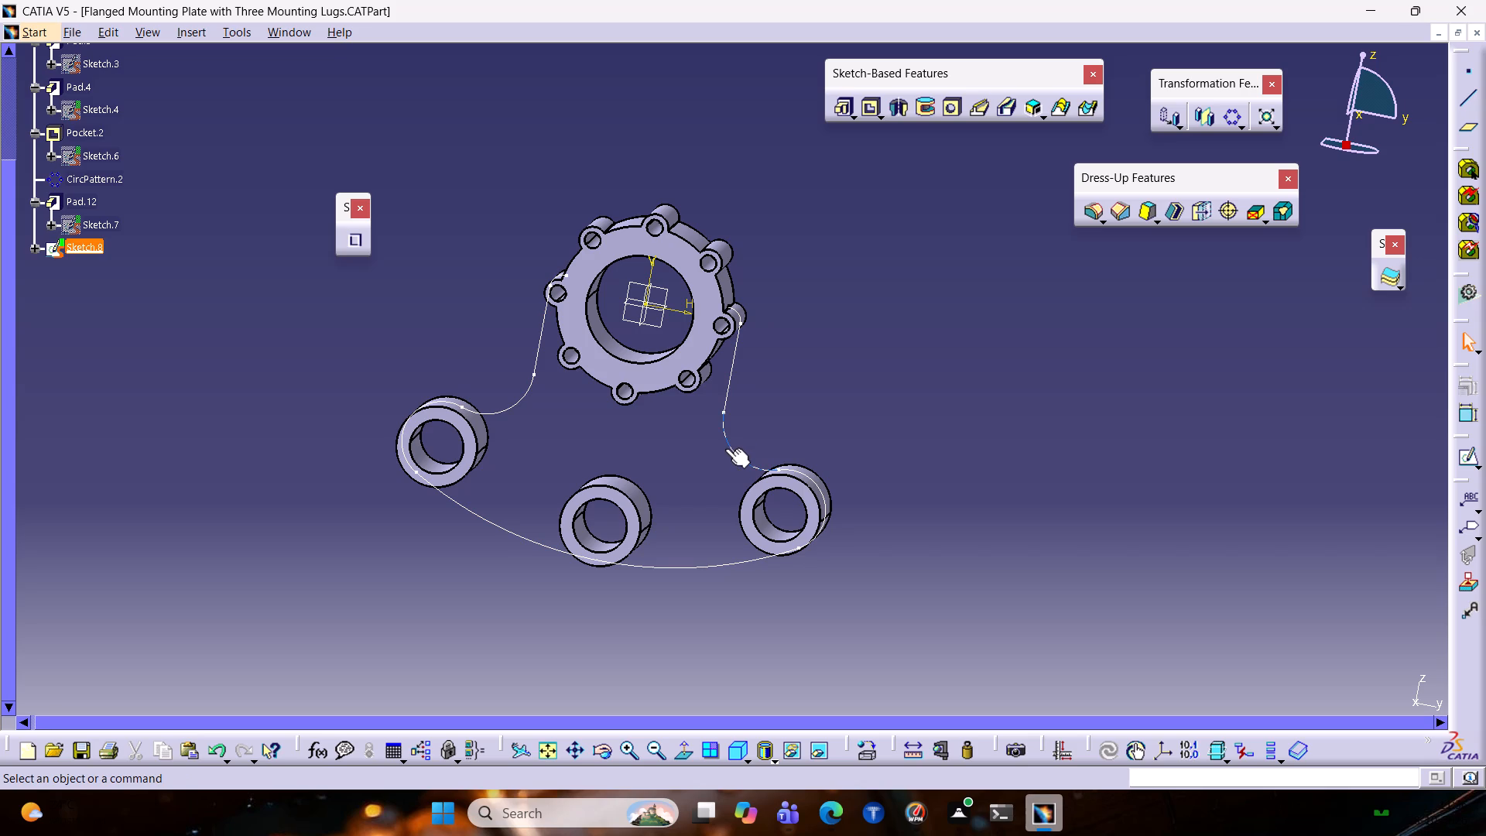
double_click(730, 442)
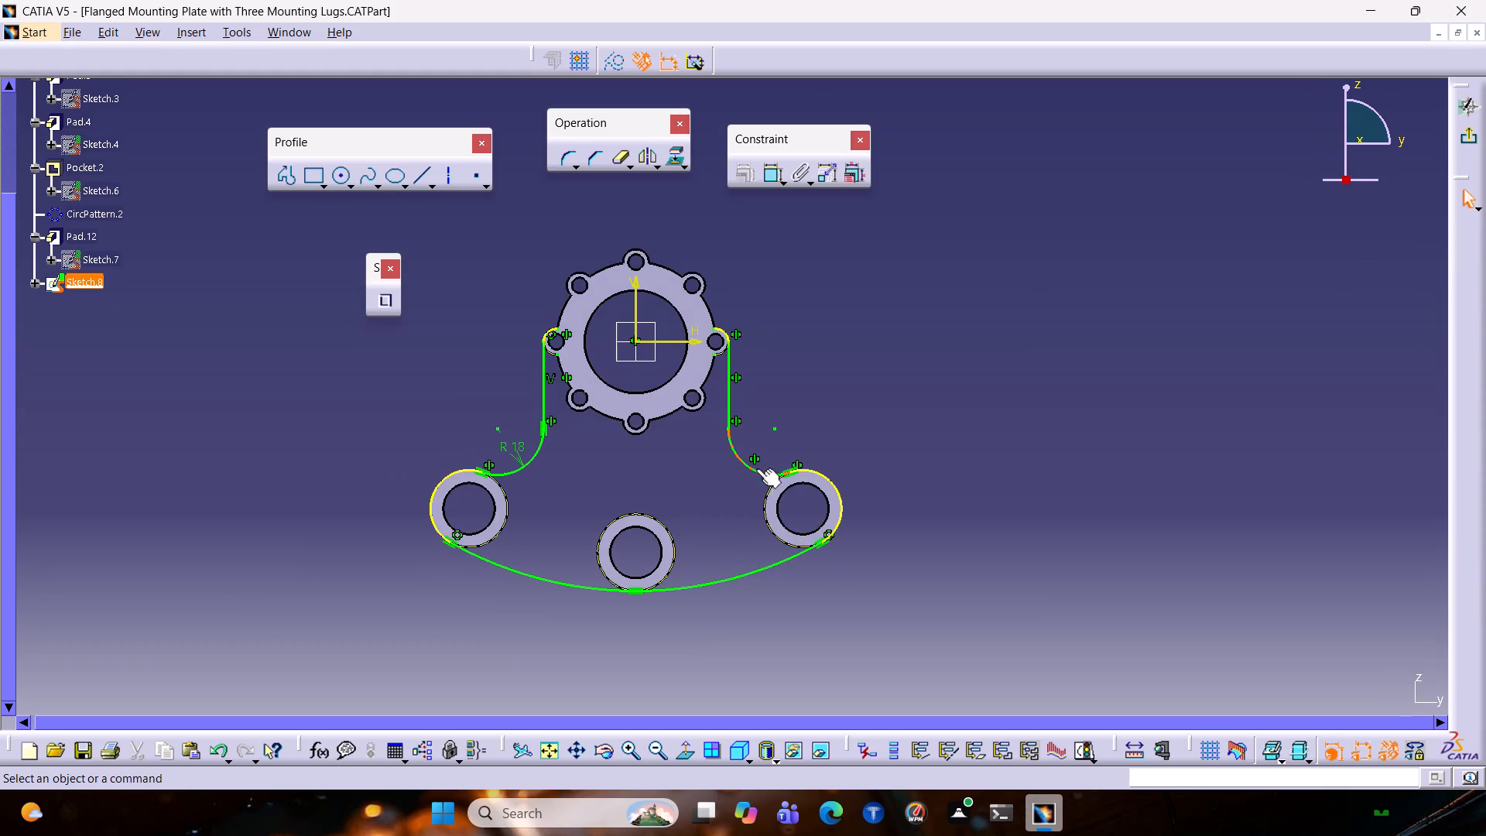
Check each plate outline element for looseness: side lines, fillet arcs, bottom arc, and the projected boss and ear arcs.
scroll(846, 472, up, 1)
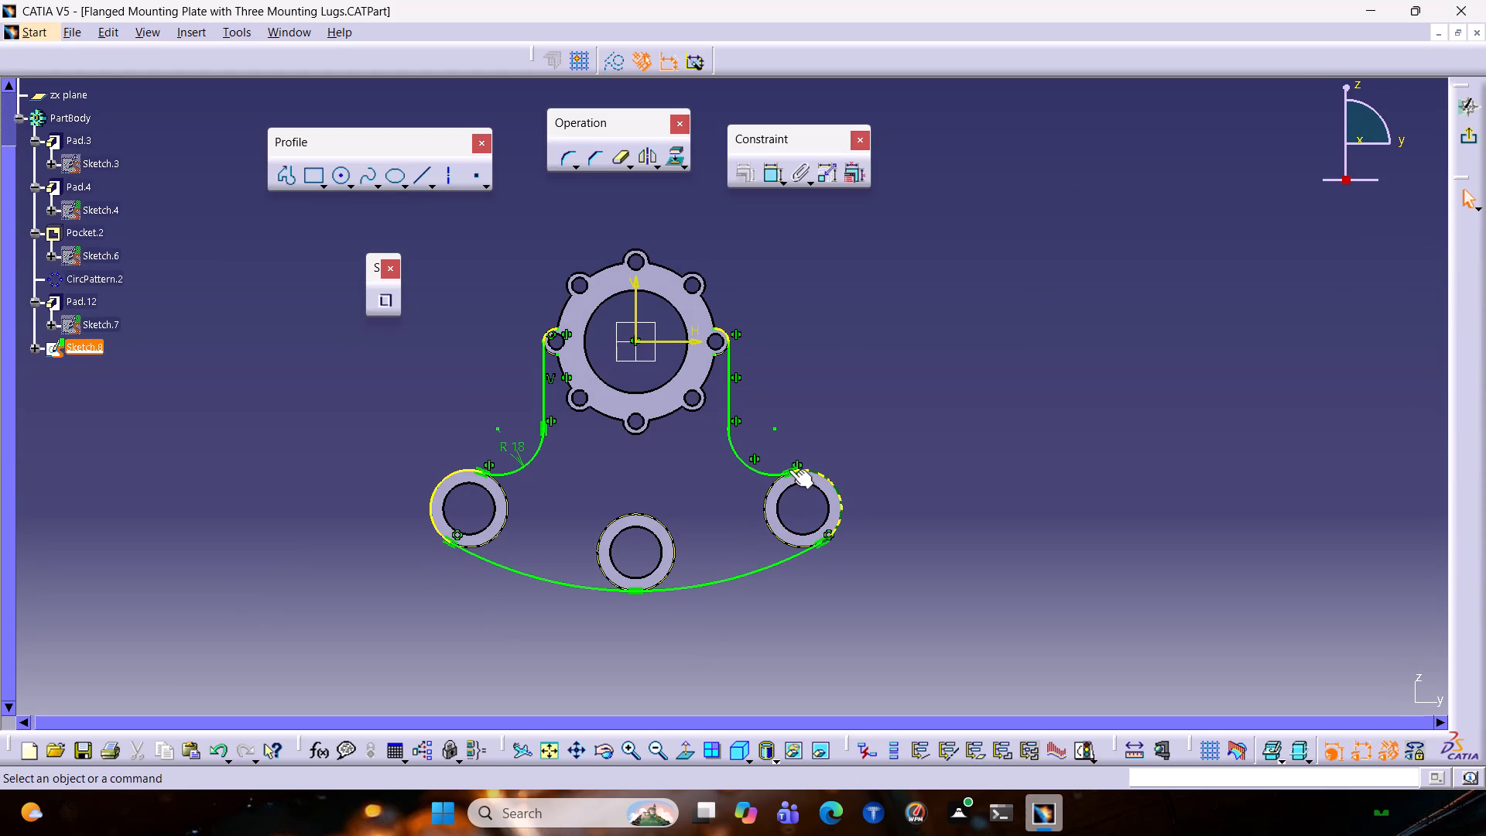
drag(771, 472, 682, 467)
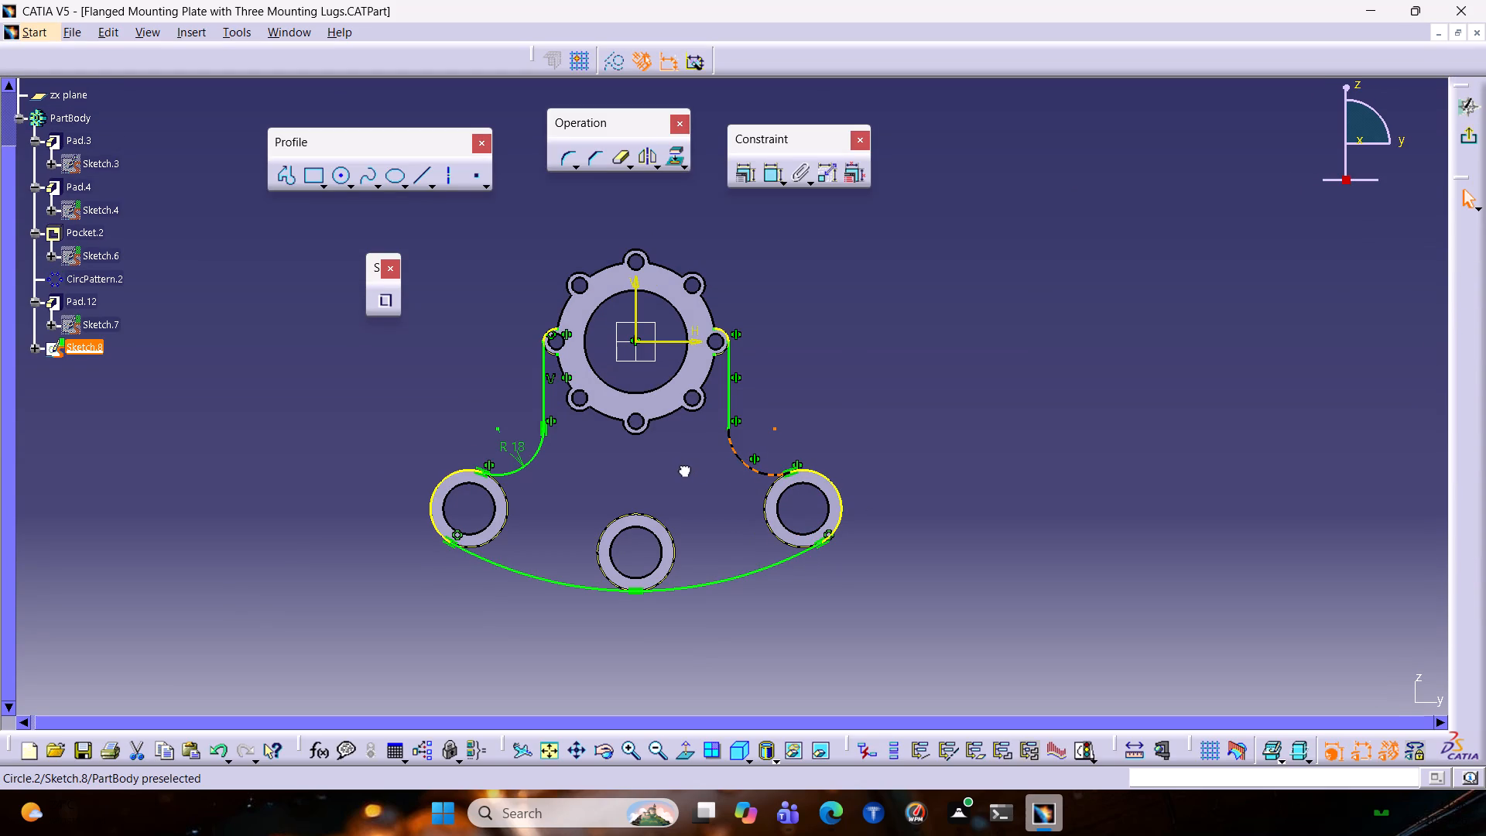
drag(682, 467, 725, 494)
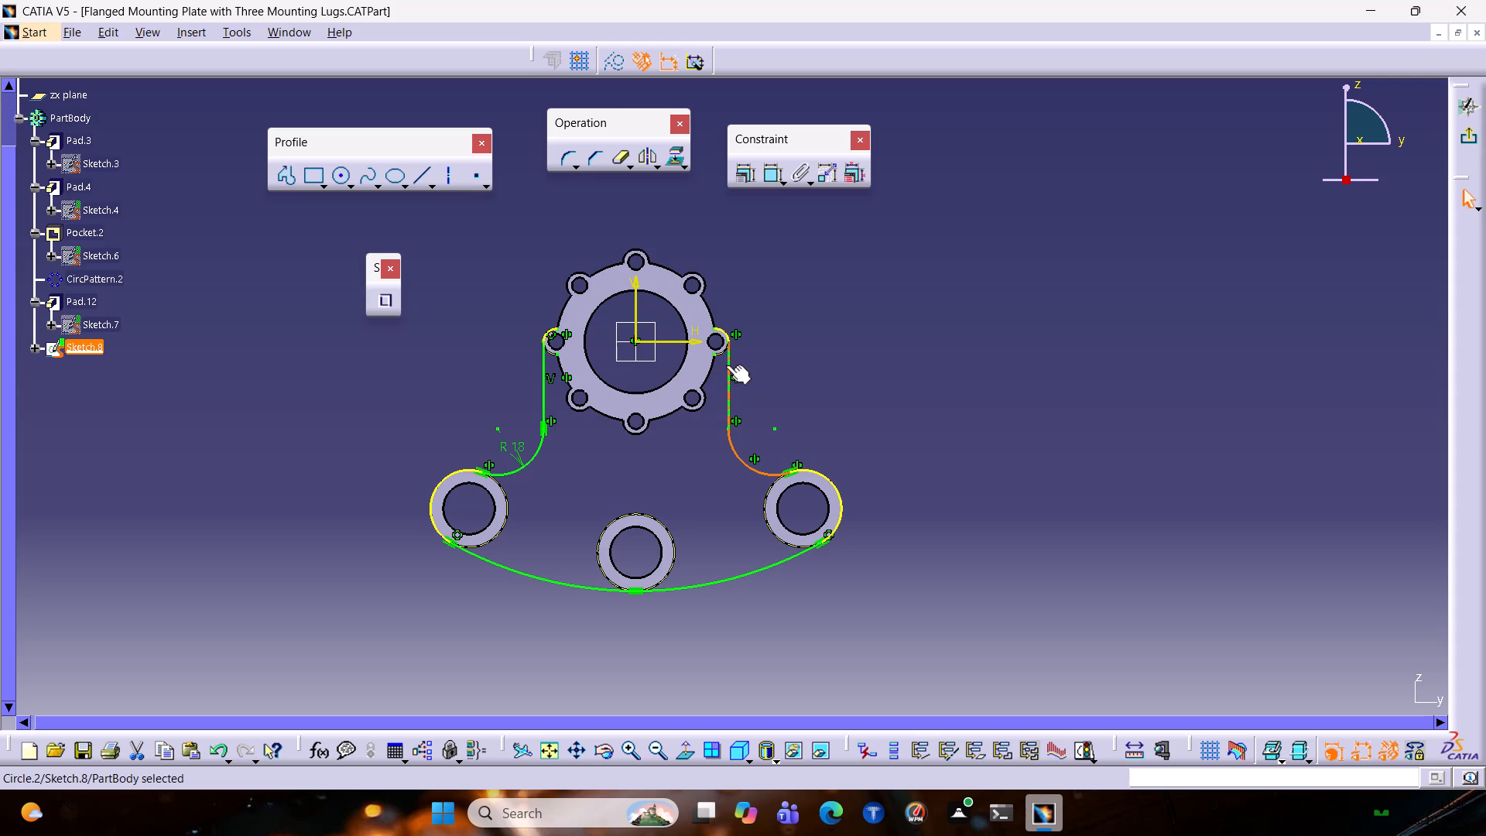
drag(729, 367, 729, 399)
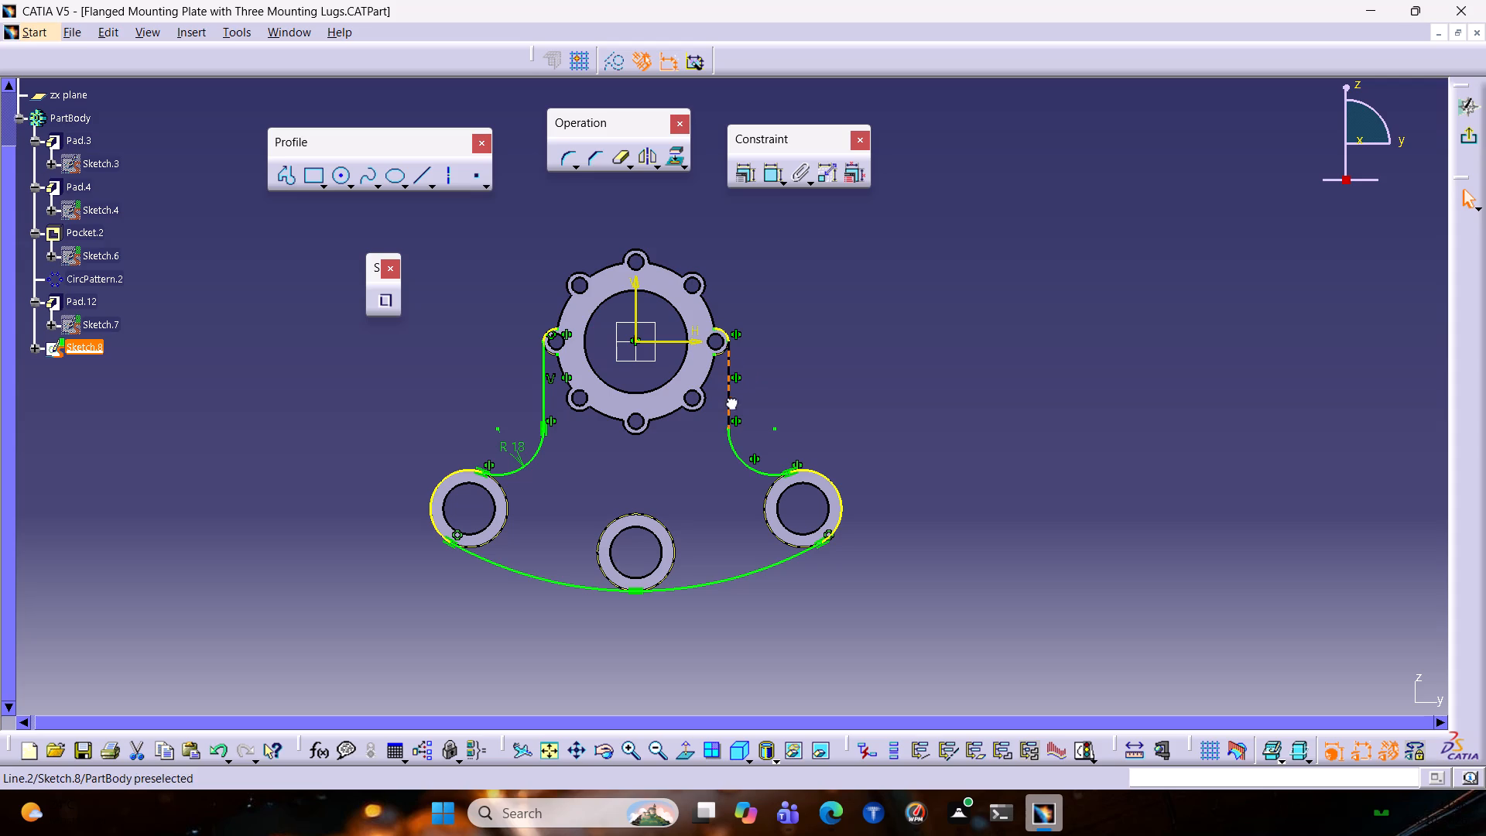
drag(729, 399, 748, 422)
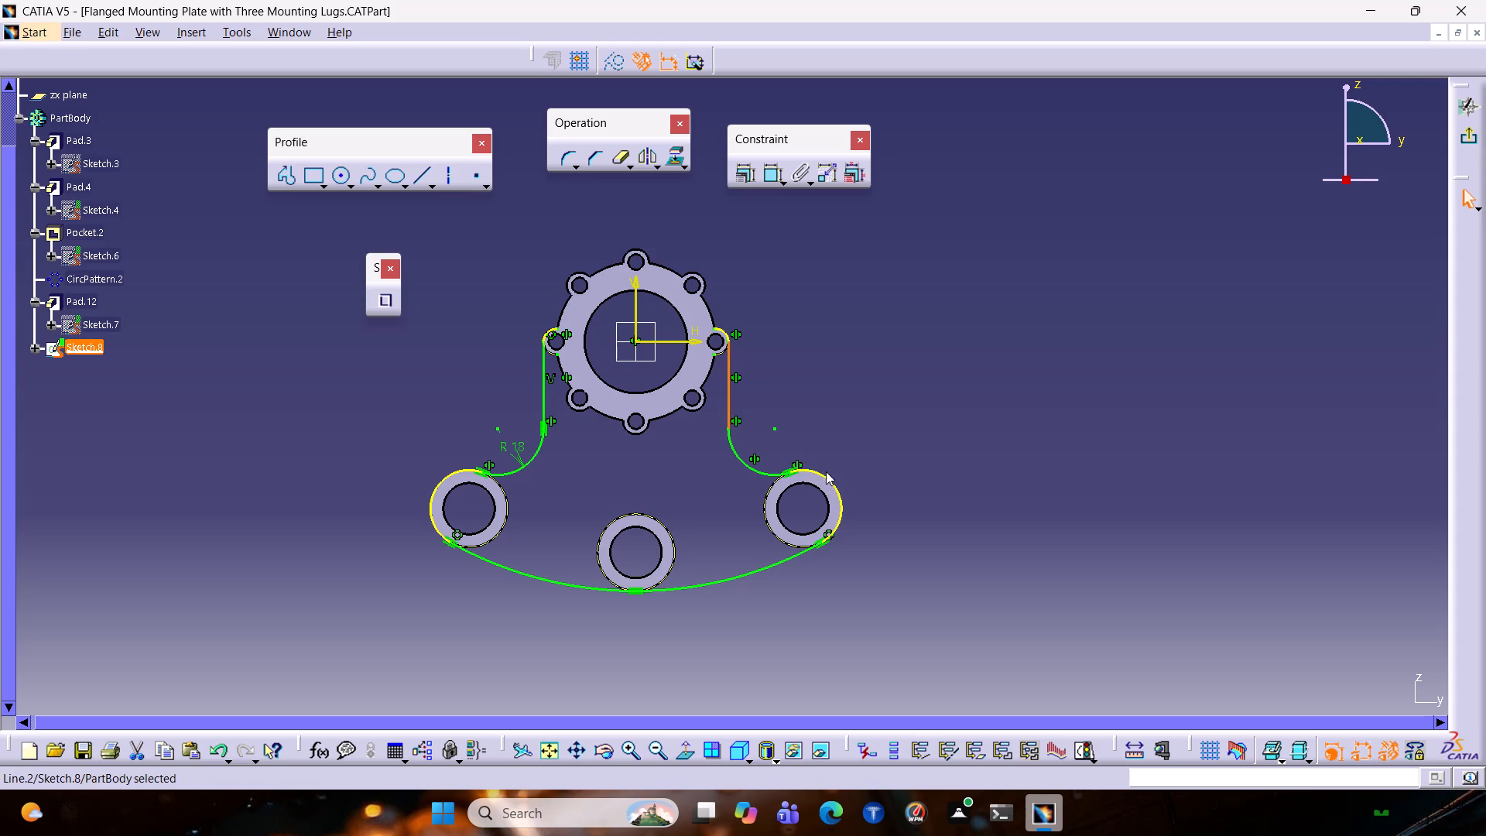
click(827, 476)
drag(829, 483, 831, 550)
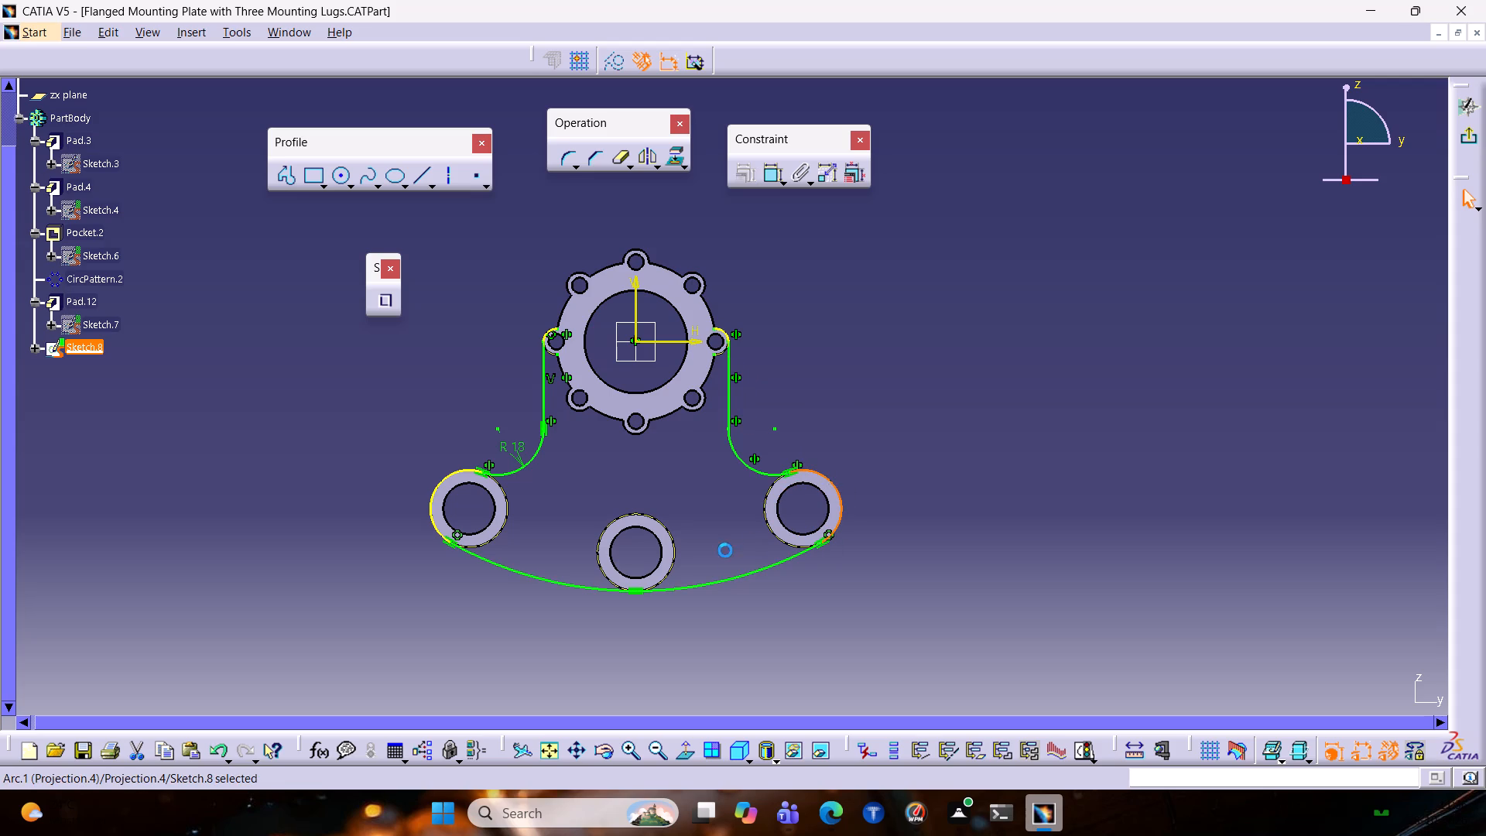
click(766, 573)
drag(765, 577, 697, 598)
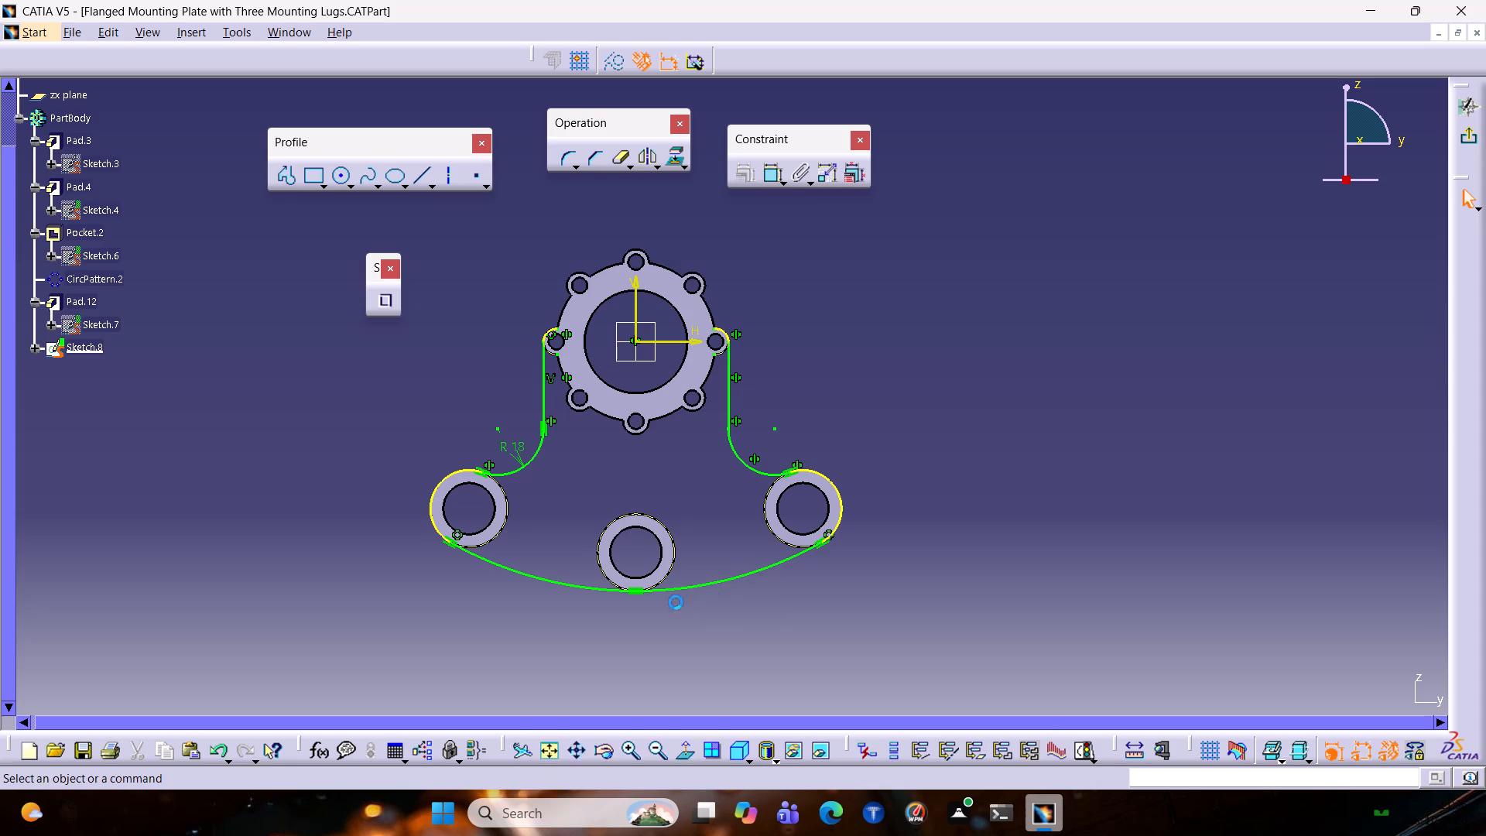
click(675, 602)
drag(765, 567, 666, 596)
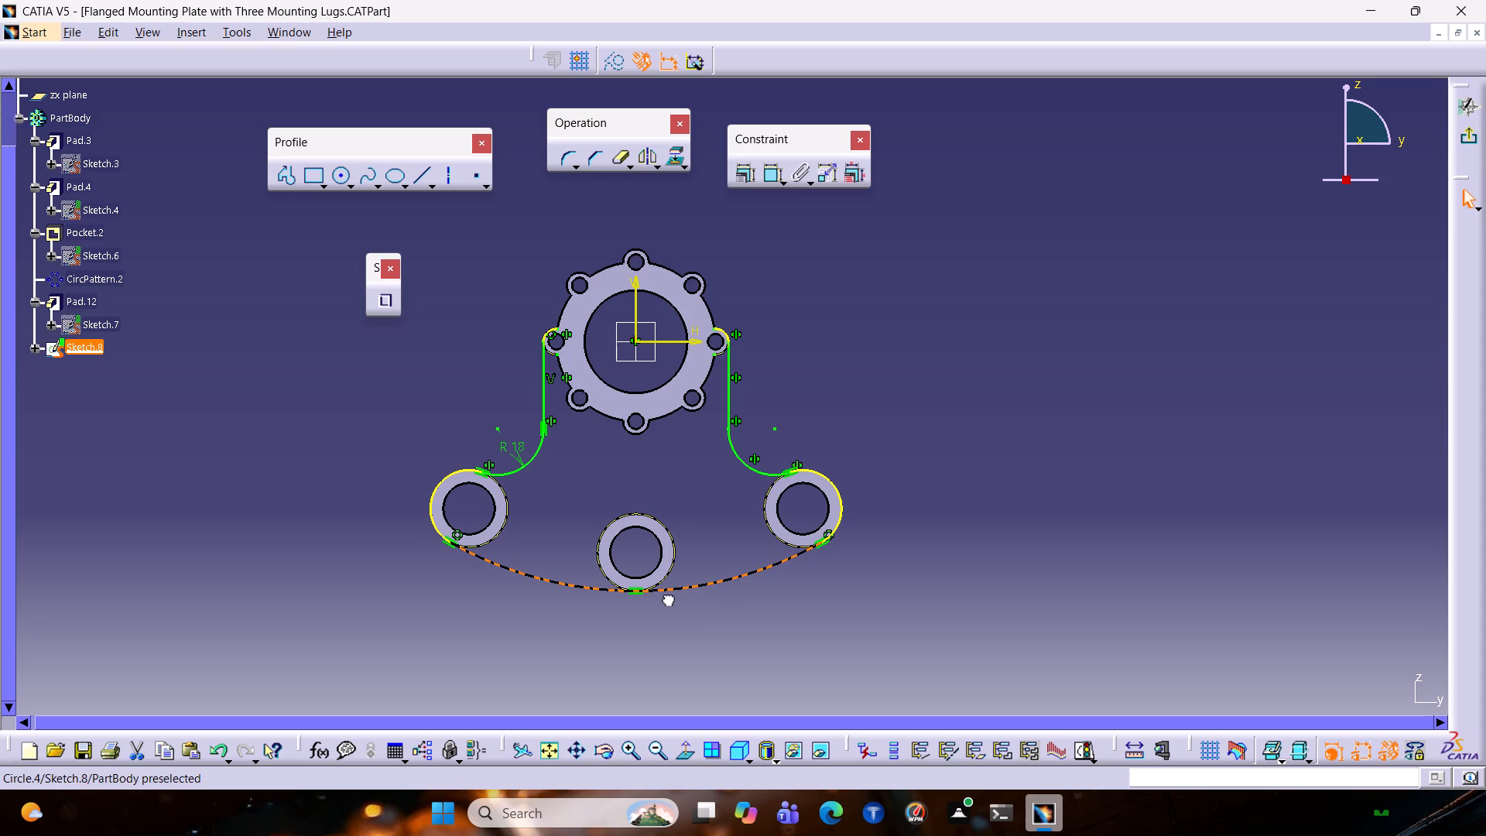
drag(666, 596, 638, 604)
drag(481, 559, 504, 596)
drag(504, 596, 514, 584)
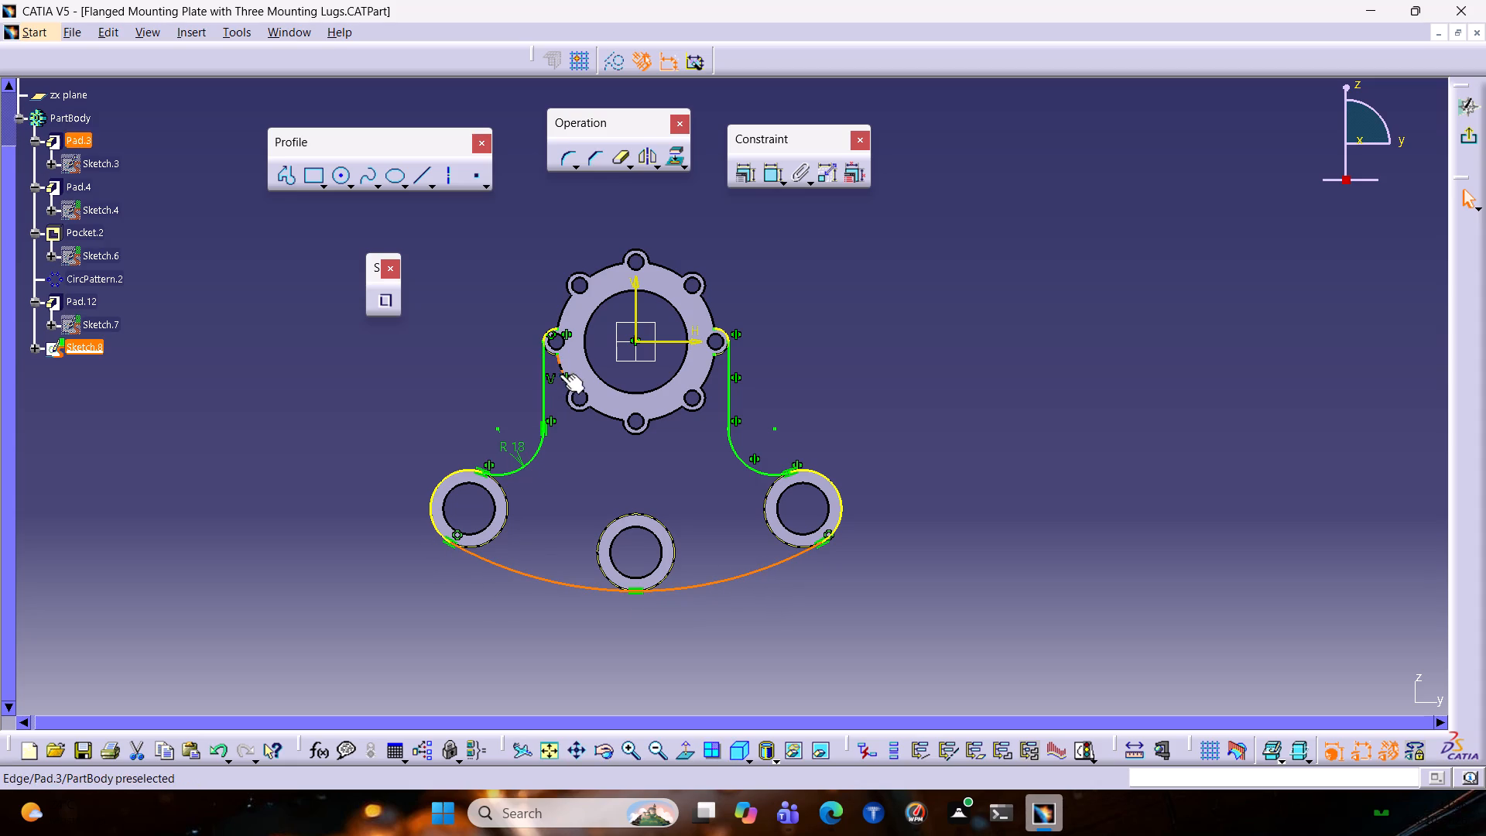
drag(542, 388, 523, 442)
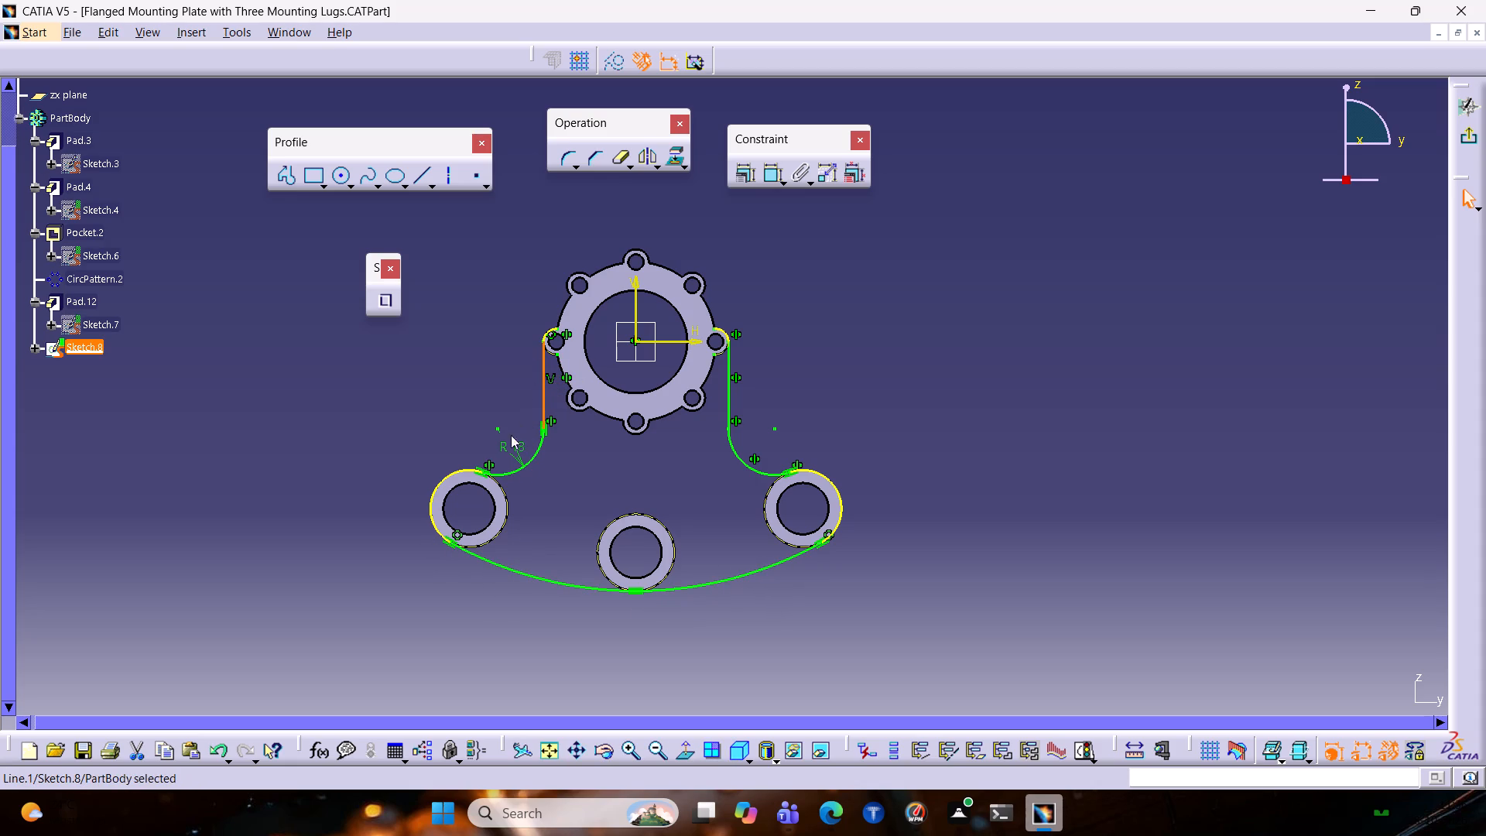
drag(531, 457, 501, 505)
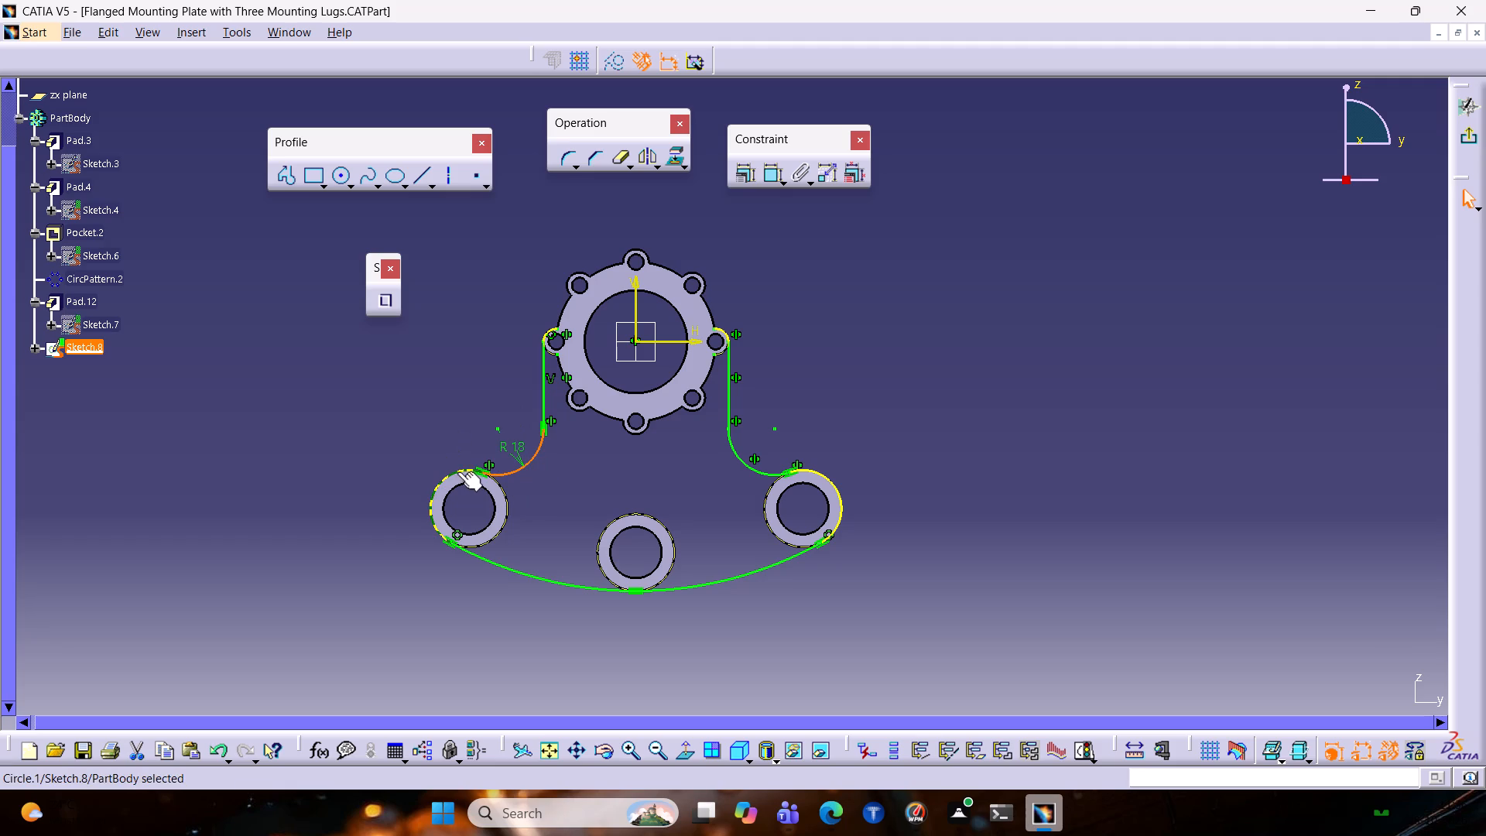
drag(460, 471, 402, 491)
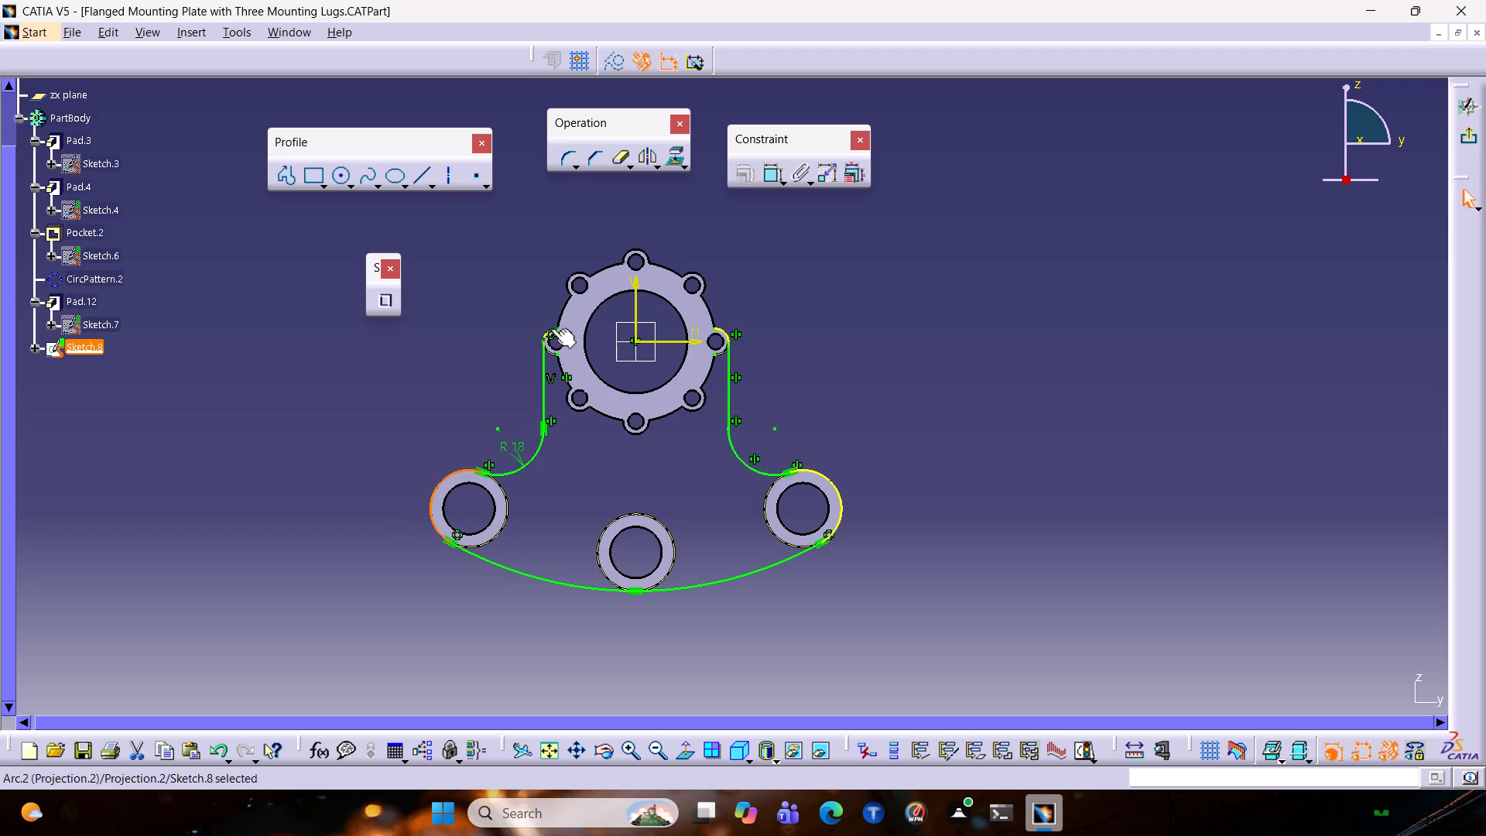
drag(550, 327, 546, 331)
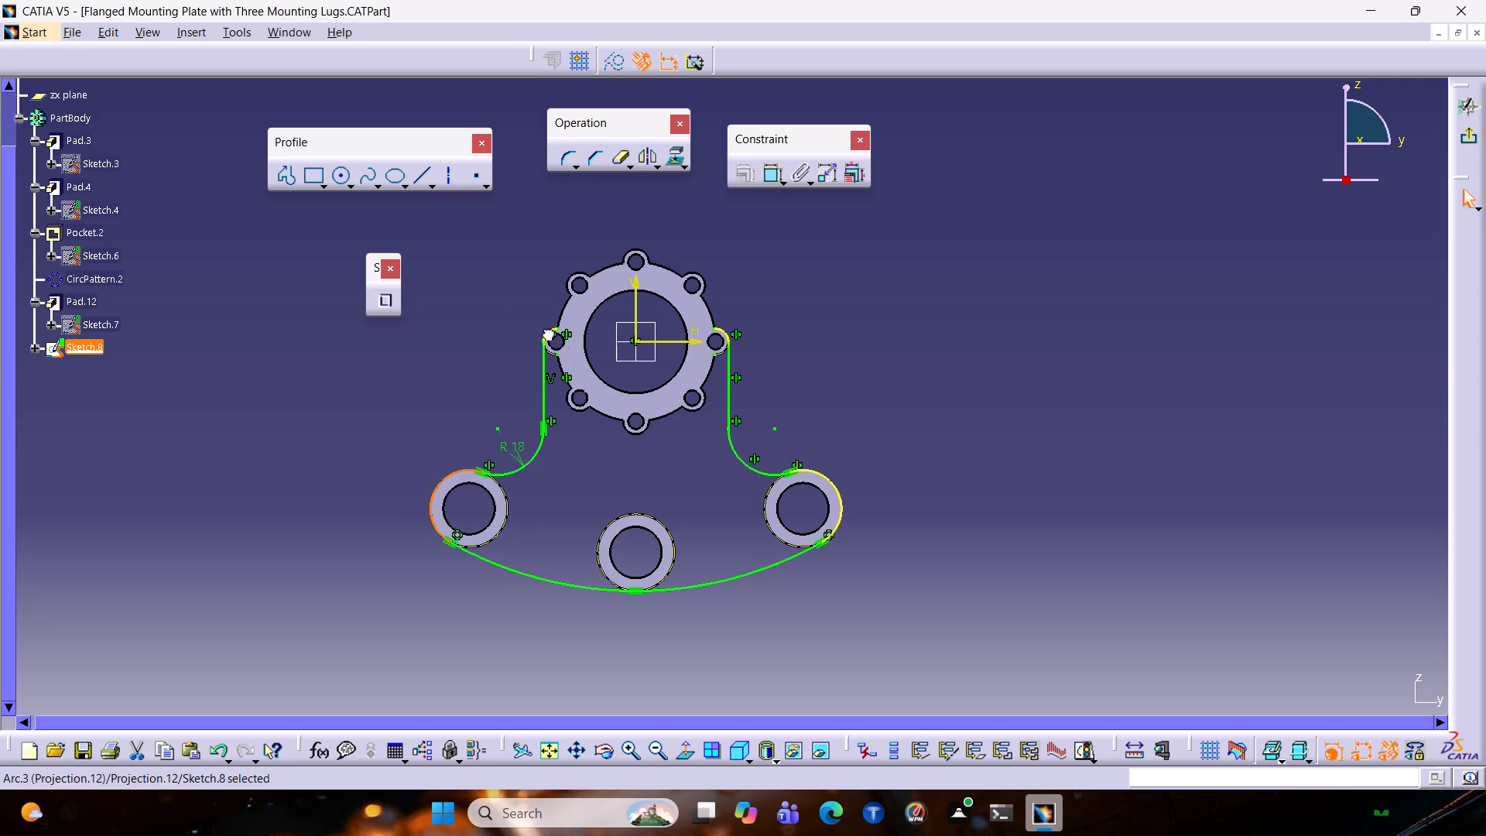
drag(546, 331, 492, 382)
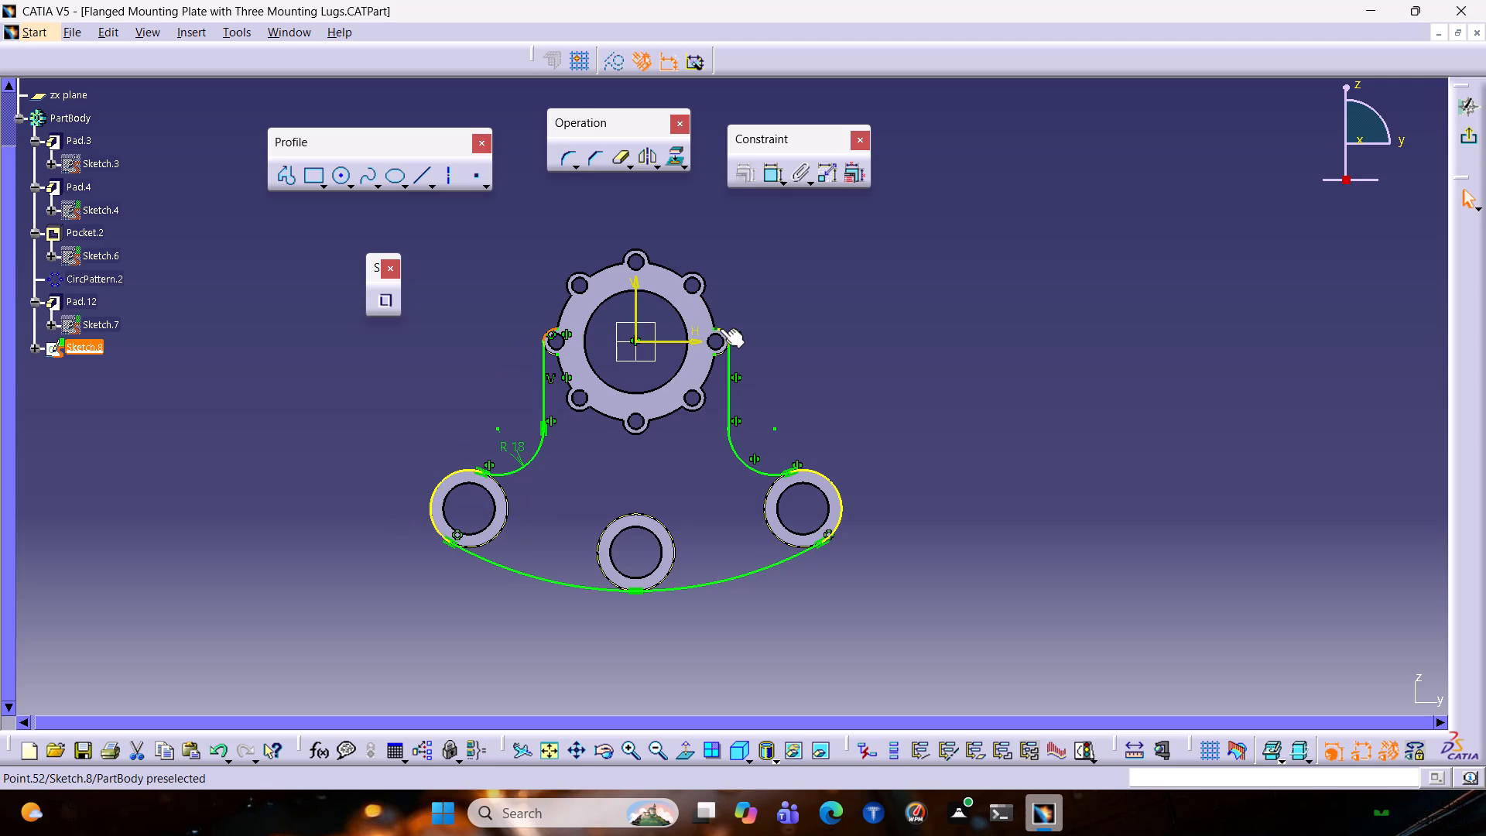
drag(722, 329, 762, 375)
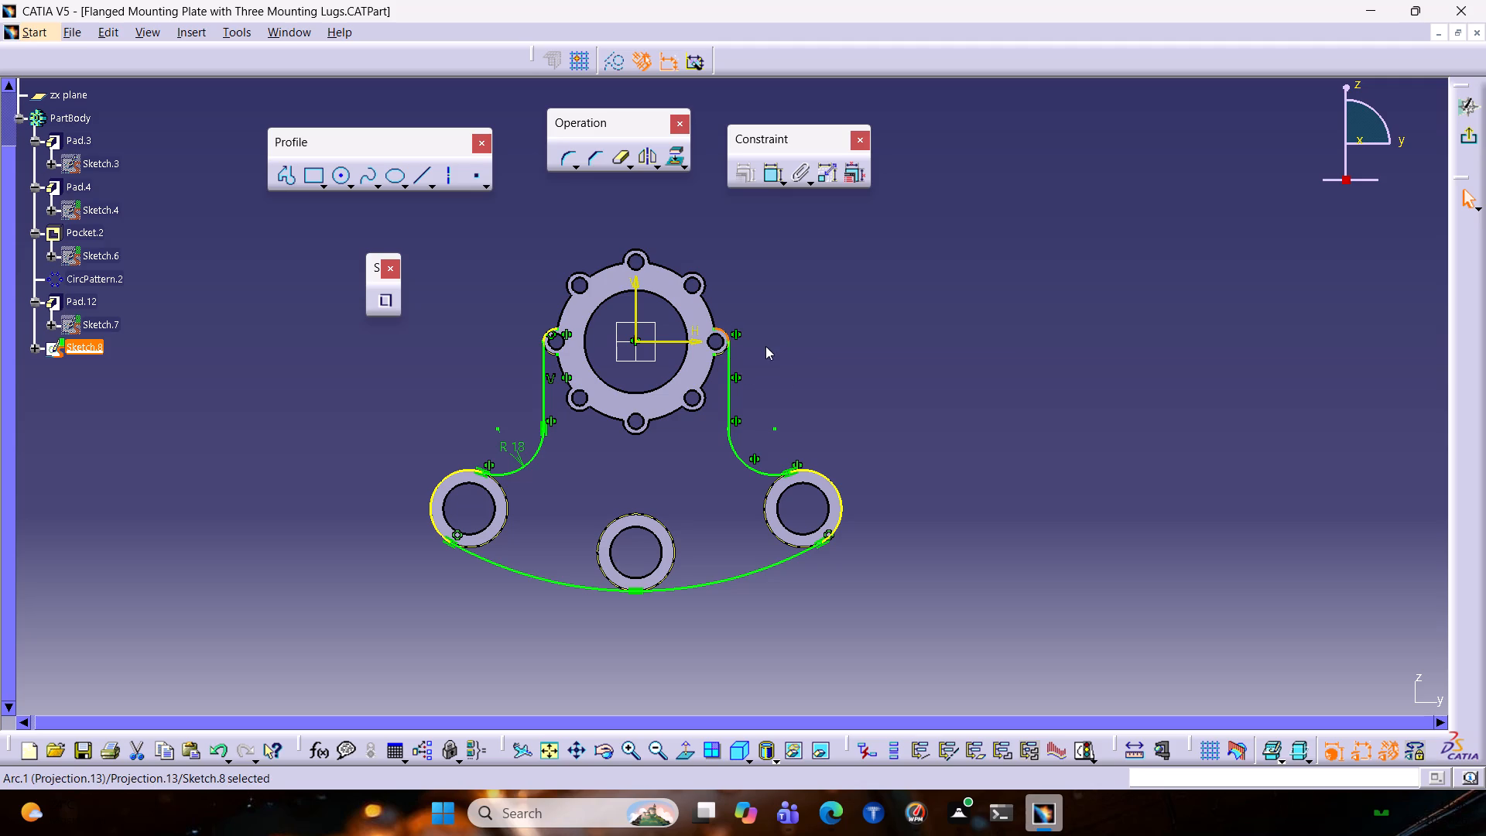
Inspect the plate outline sketch from several 3D angles against the ring, its ears and the three lower bosses.
middle_drag(765, 345, 776, 320)
right_drag(765, 344, 776, 320)
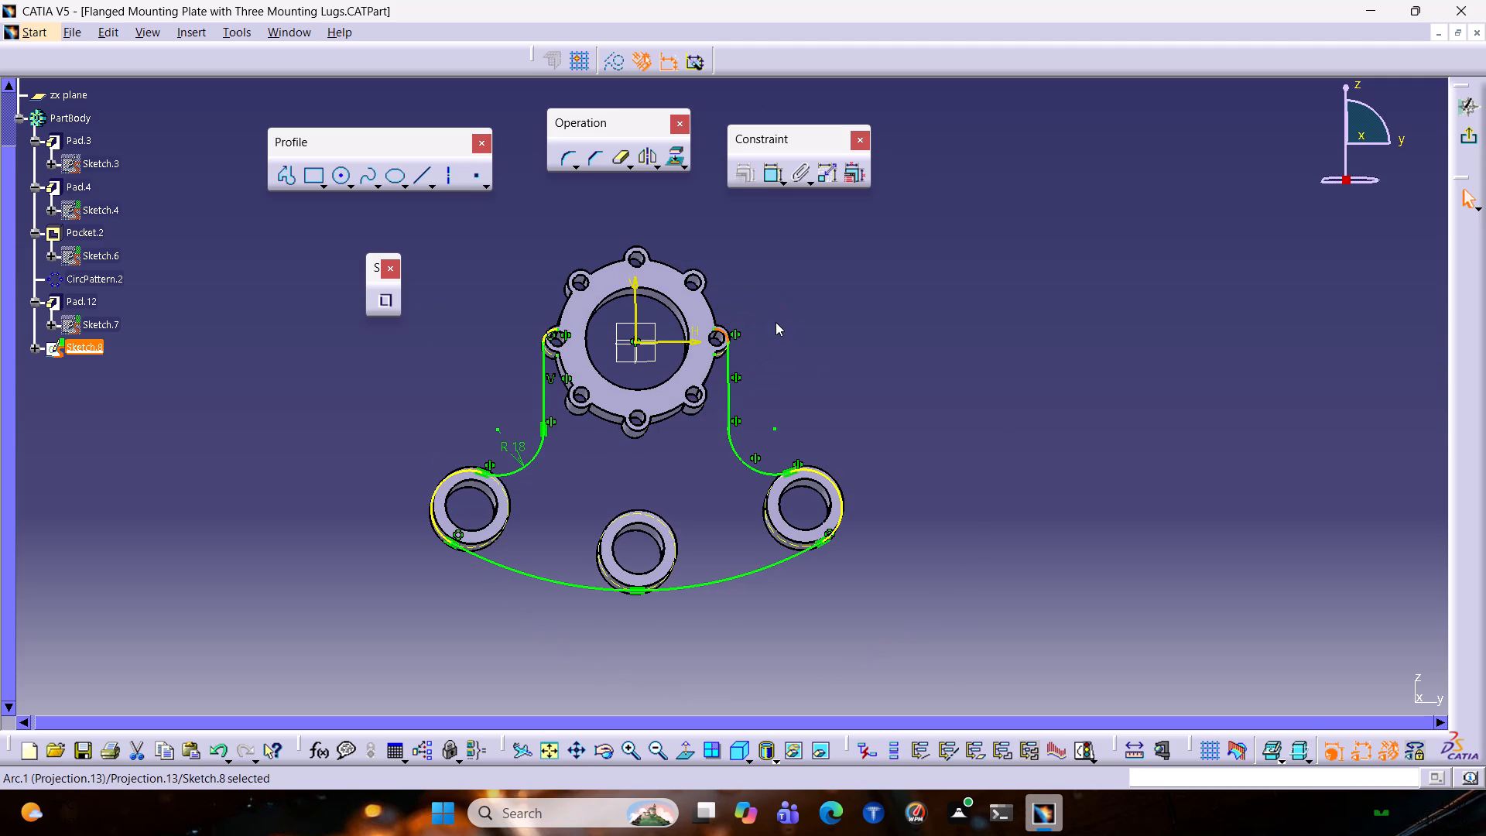
middle_click(753, 303)
right_drag(752, 303, 785, 308)
middle_drag(752, 303, 785, 308)
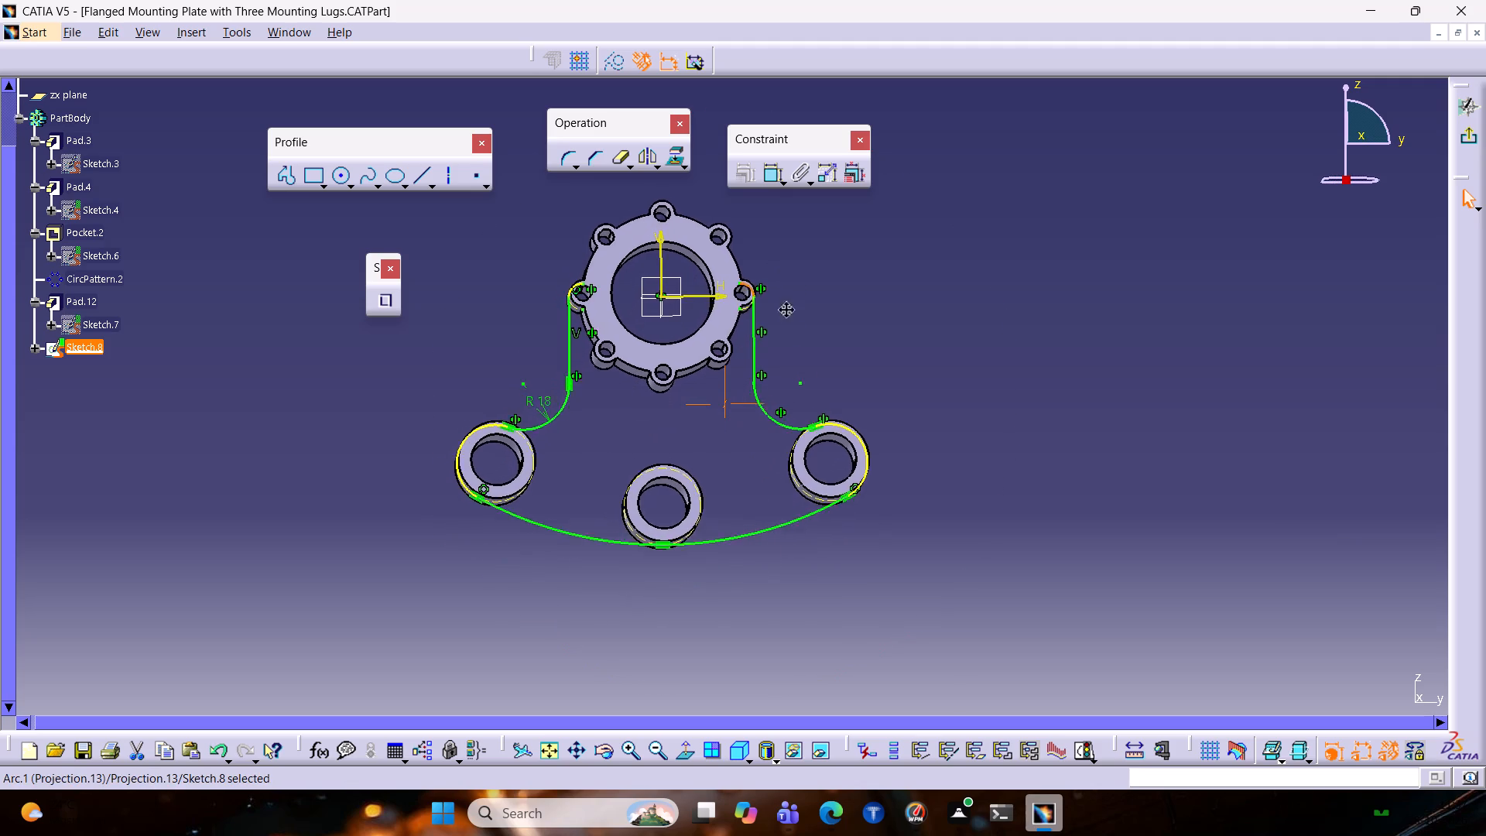
right_drag(785, 308, 788, 351)
middle_drag(785, 308, 788, 351)
middle_drag(789, 353, 793, 379)
right_drag(789, 352, 793, 379)
middle_drag(783, 346, 806, 351)
middle_drag(806, 350, 654, 513)
right_drag(806, 350, 654, 513)
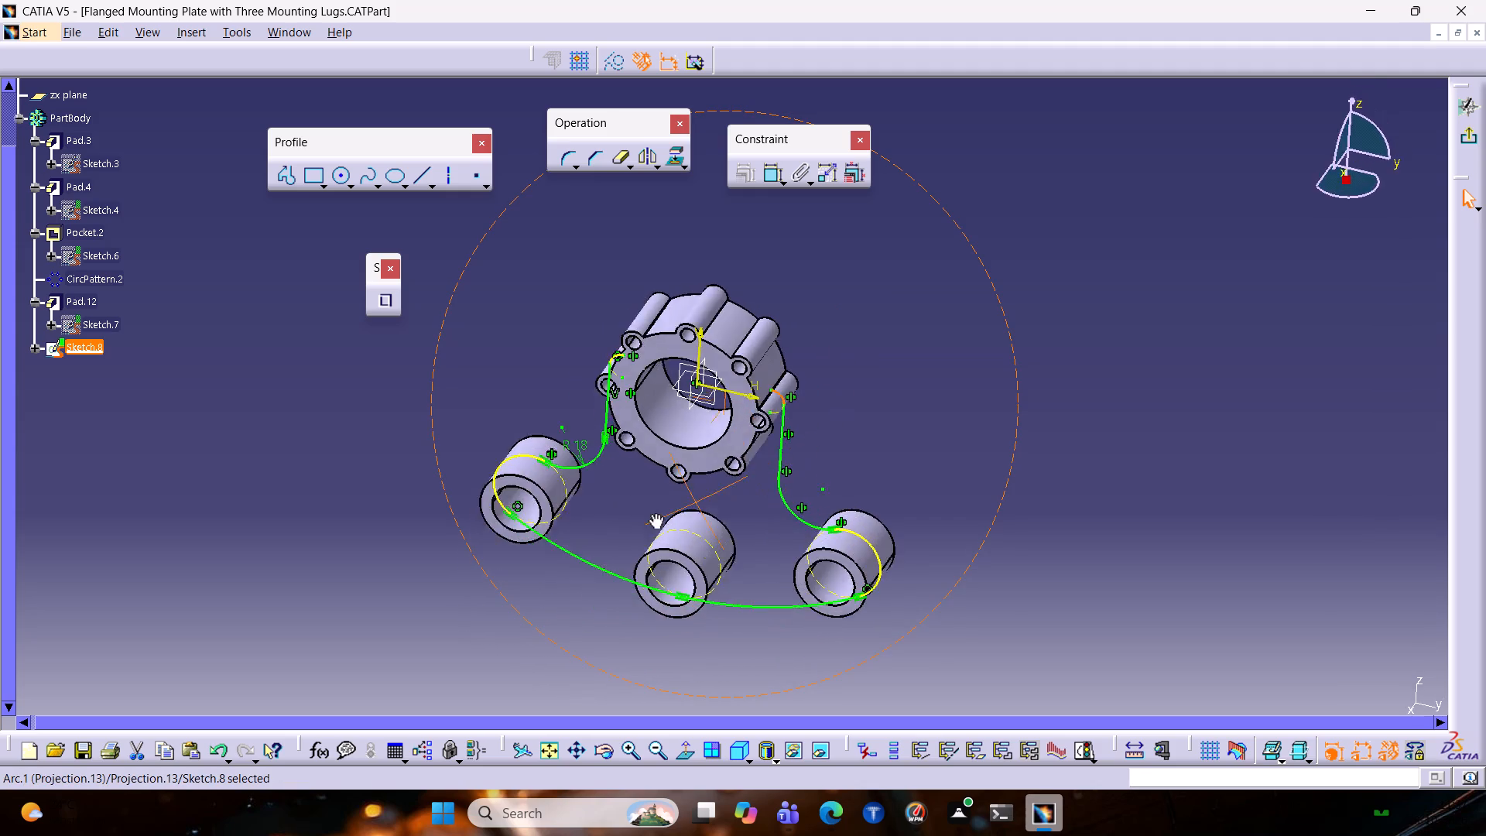
middle_drag(654, 513, 411, 536)
right_drag(654, 513, 411, 536)
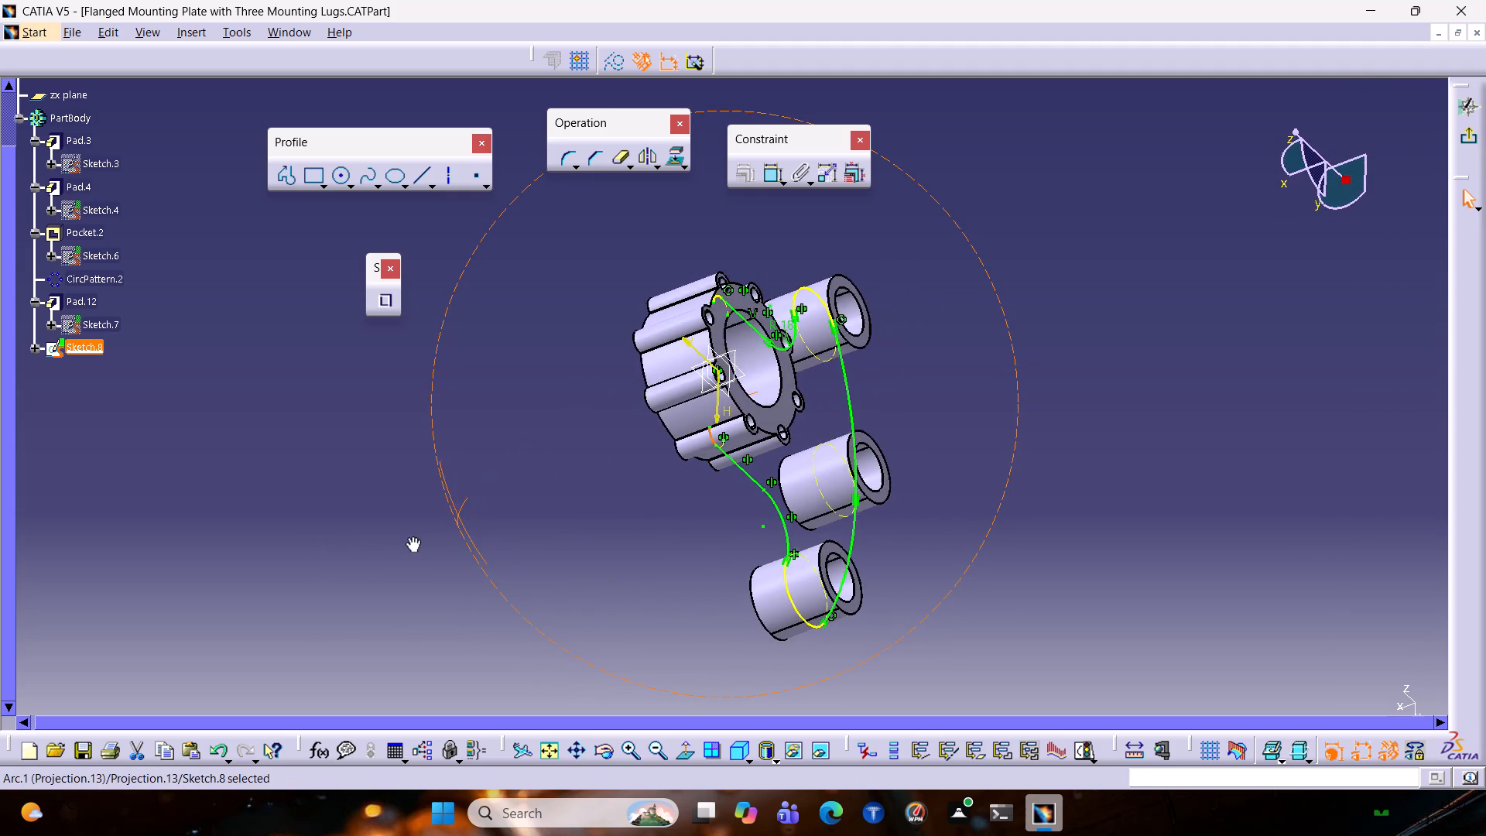
middle_drag(411, 536, 600, 584)
right_drag(411, 536, 600, 584)
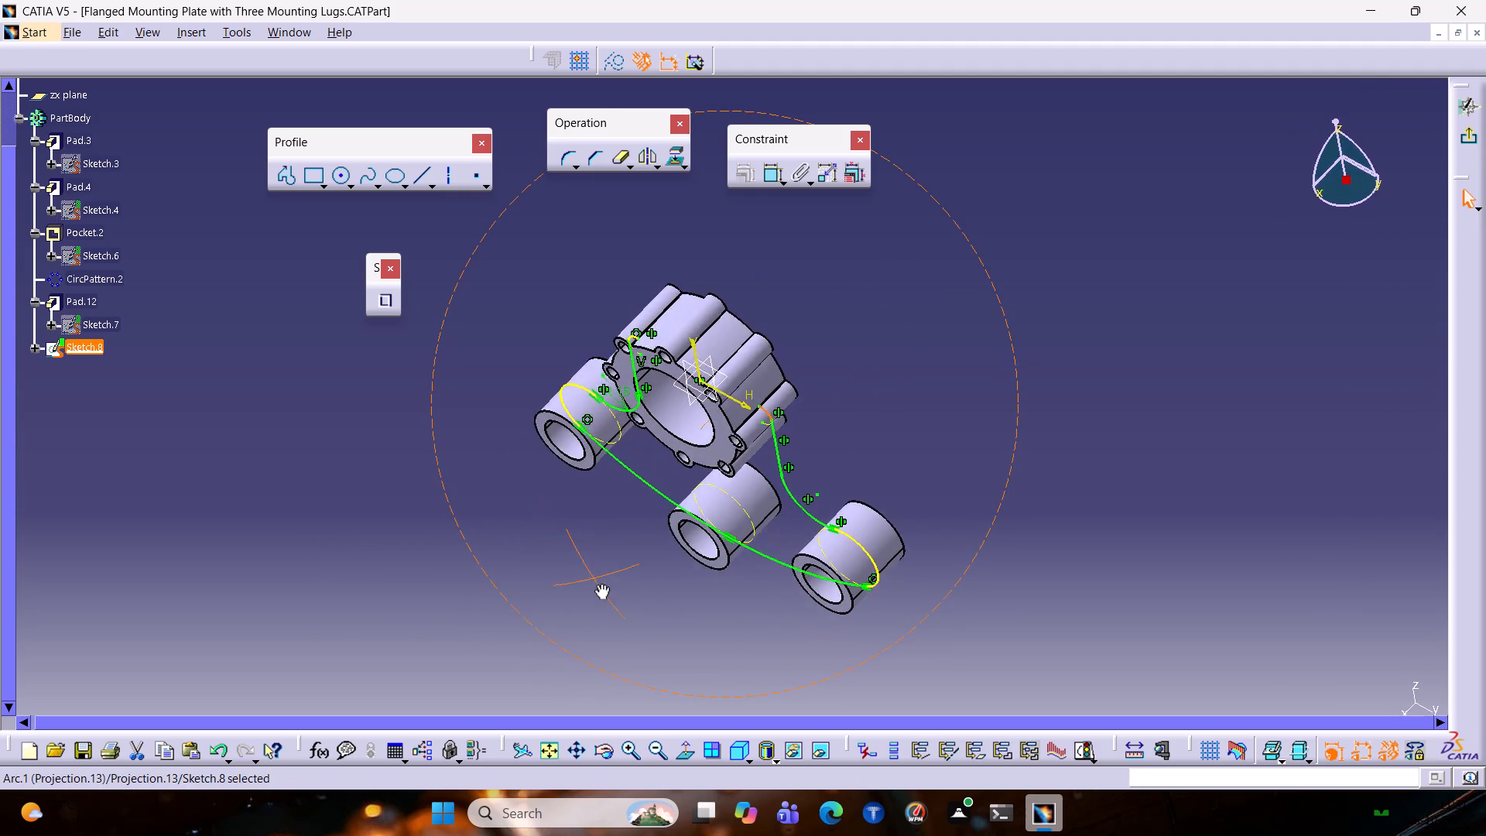
middle_drag(600, 584, 861, 457)
right_drag(600, 584, 861, 457)
drag(806, 468, 833, 455)
drag(847, 455, 861, 457)
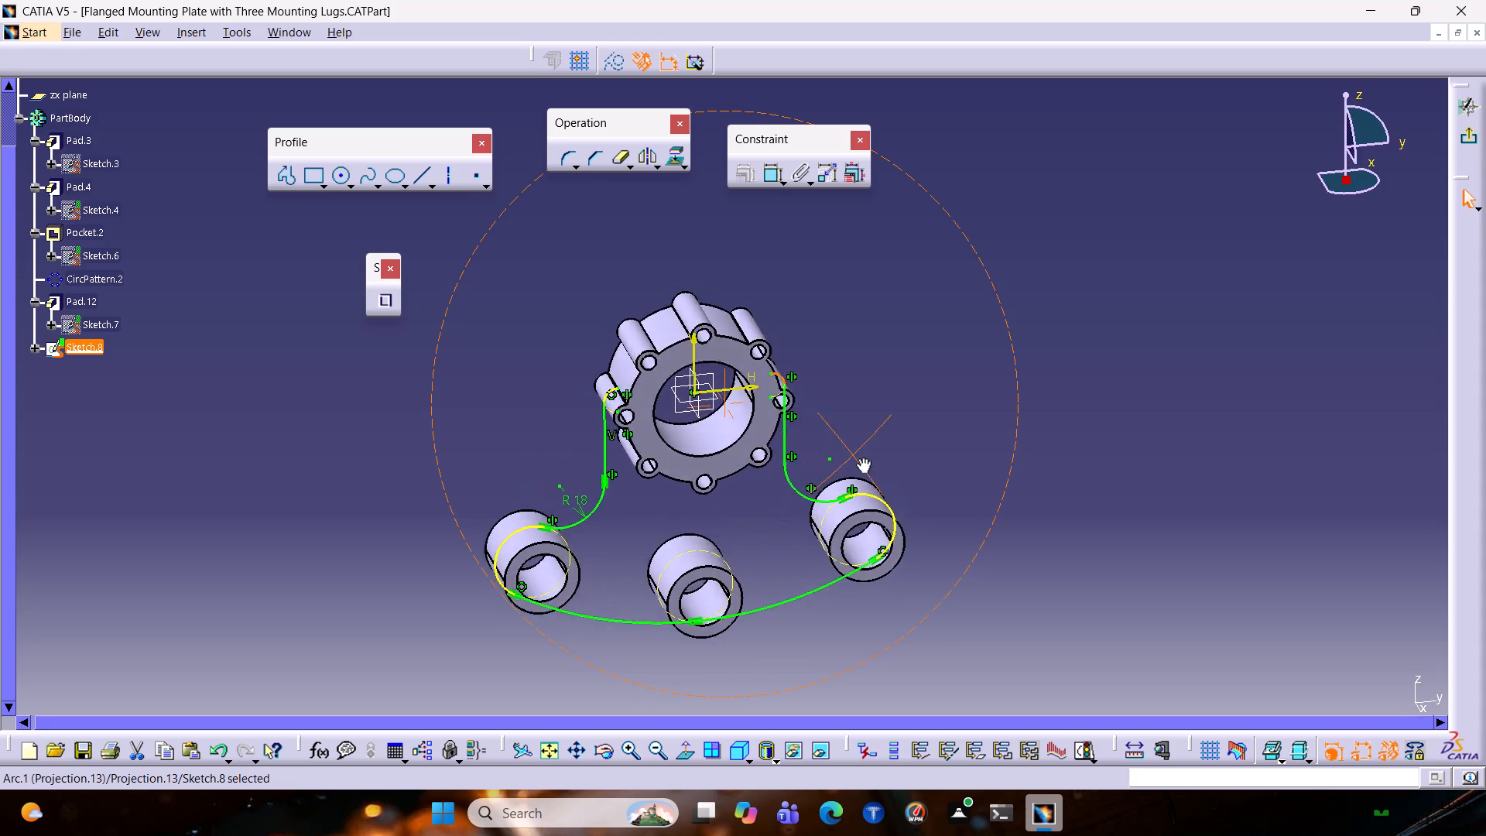
middle_drag(861, 457, 810, 459)
right_drag(861, 457, 810, 459)
drag(861, 457, 810, 459)
middle_drag(810, 459, 768, 403)
right_drag(810, 459, 768, 403)
drag(934, 451, 768, 403)
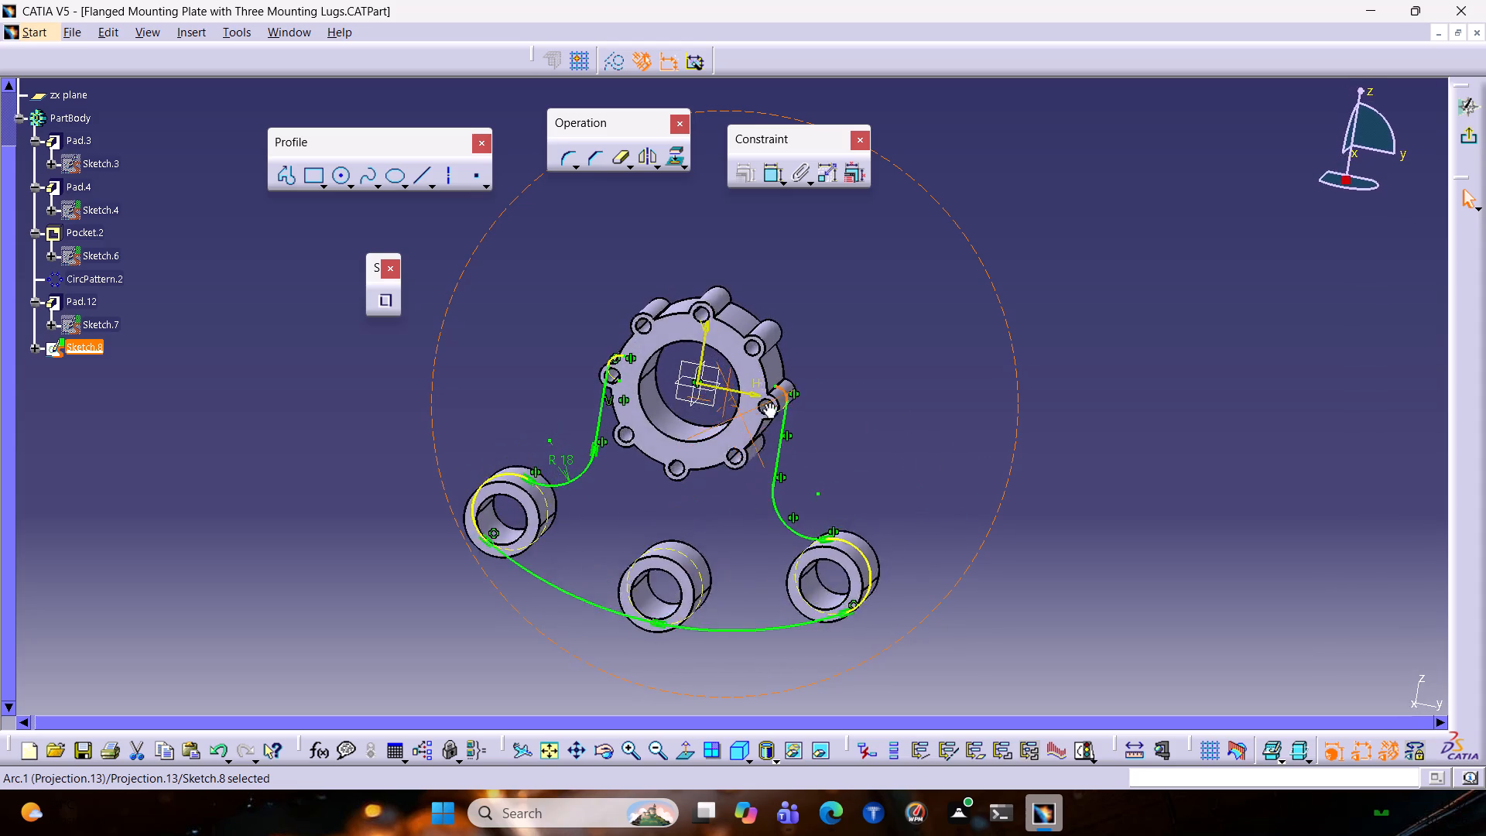
middle_drag(768, 403, 508, 516)
right_drag(768, 403, 508, 516)
drag(768, 403, 508, 516)
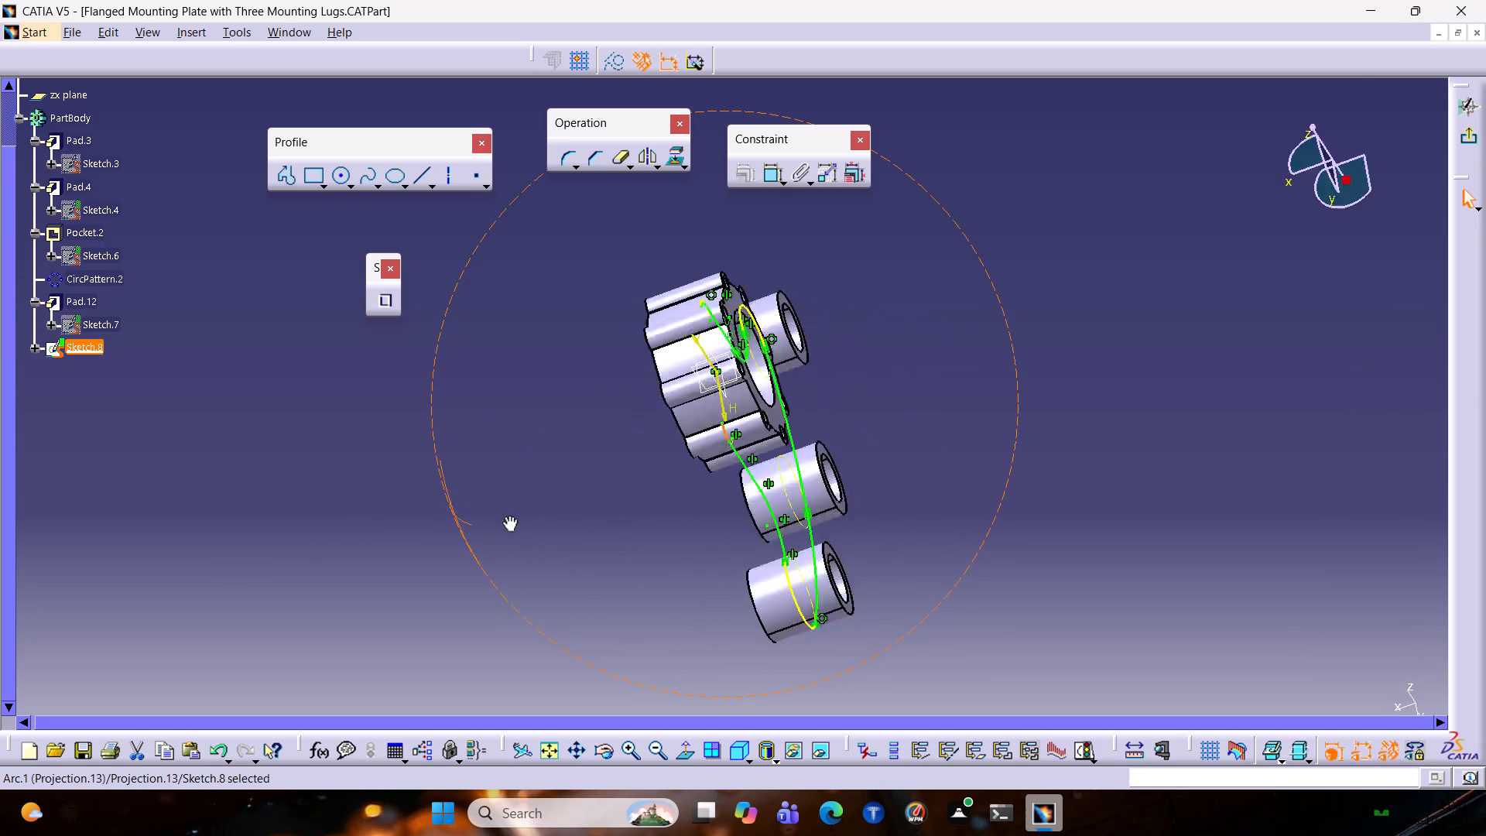
drag(508, 516, 790, 422)
middle_drag(508, 516, 790, 422)
right_drag(508, 516, 790, 422)
scroll(789, 426, up, 3)
click(790, 422)
middle_click(790, 422)
scroll(790, 422, down, 2)
scroll(790, 422, up, 1)
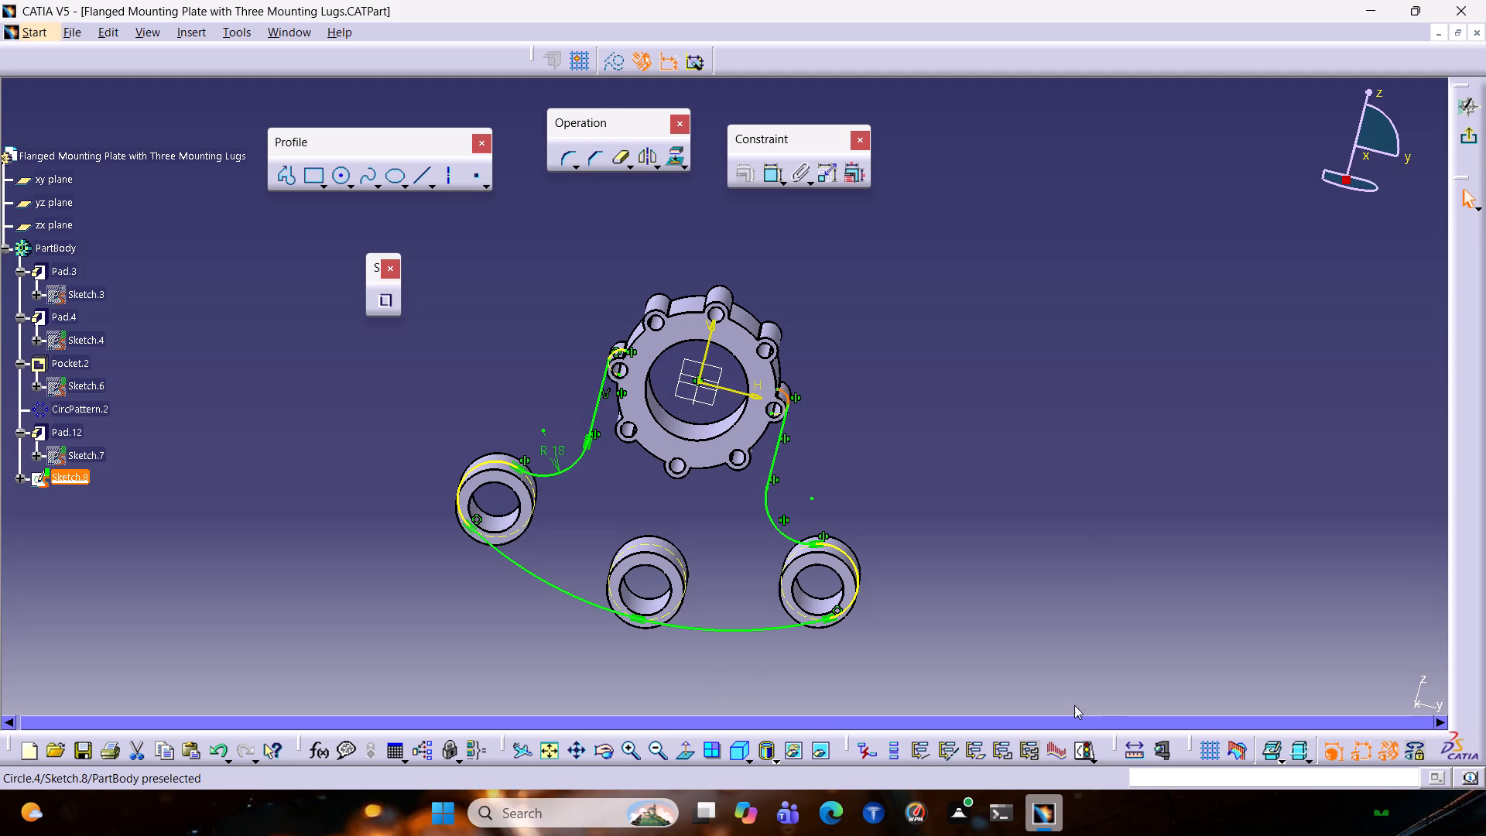
Check the sketch solving status and erase the right-hand ear's projected arc, Projection.13/Arc.1, through the Sketch Analysis diagnostic.
click(1087, 749)
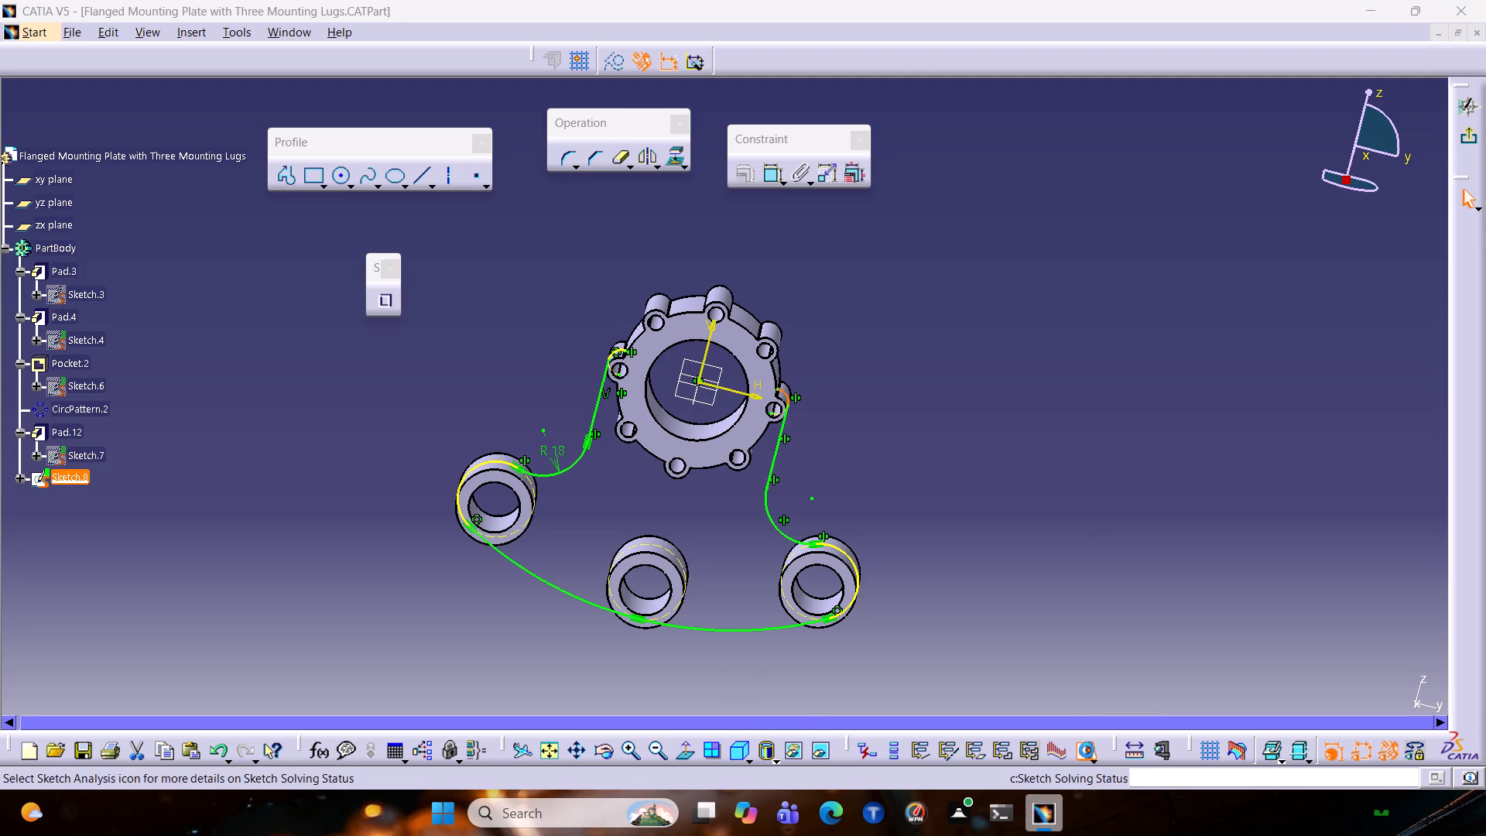
click(1434, 671)
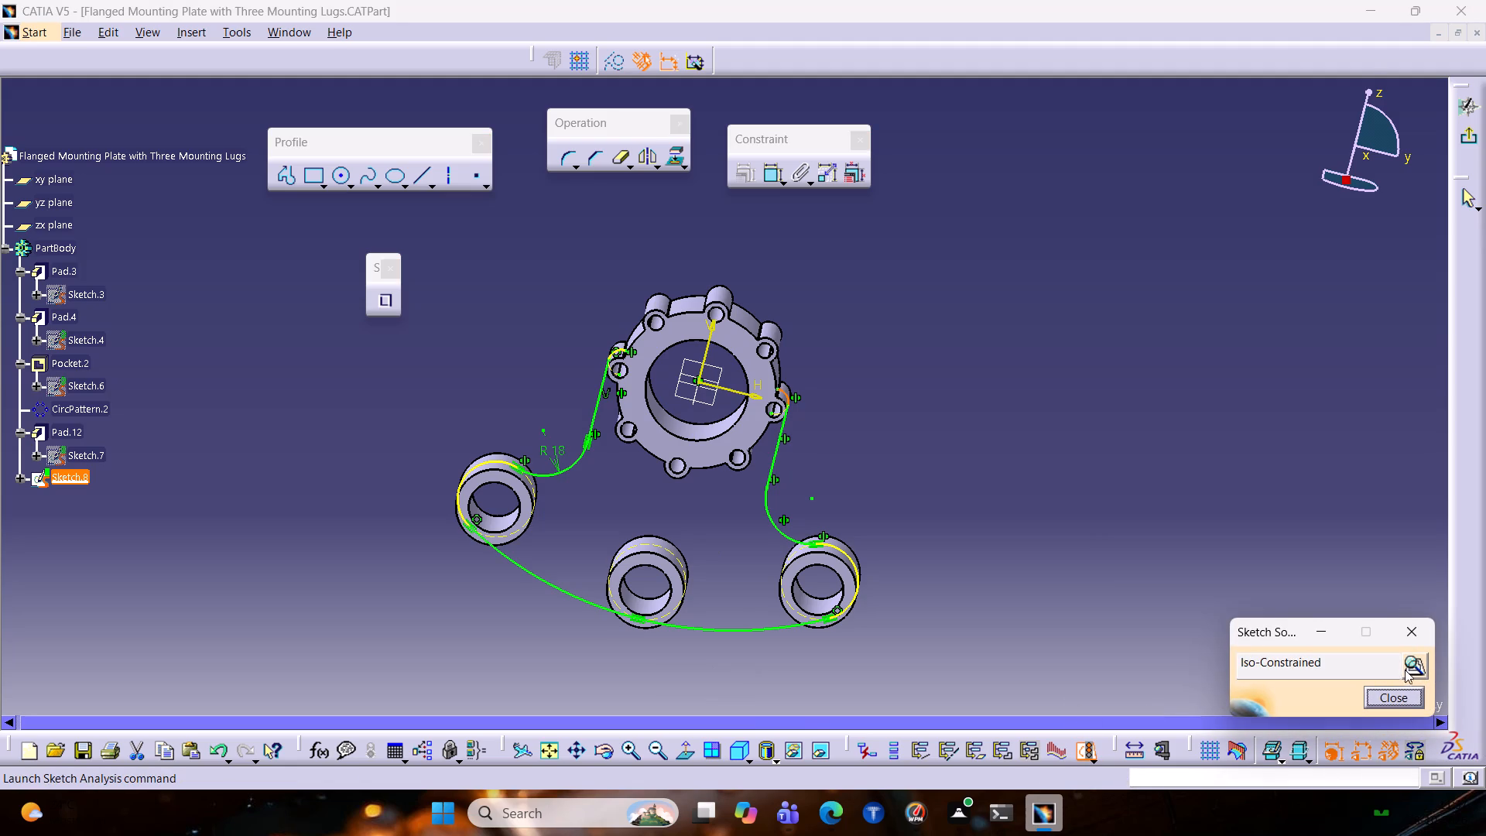
click(1421, 671)
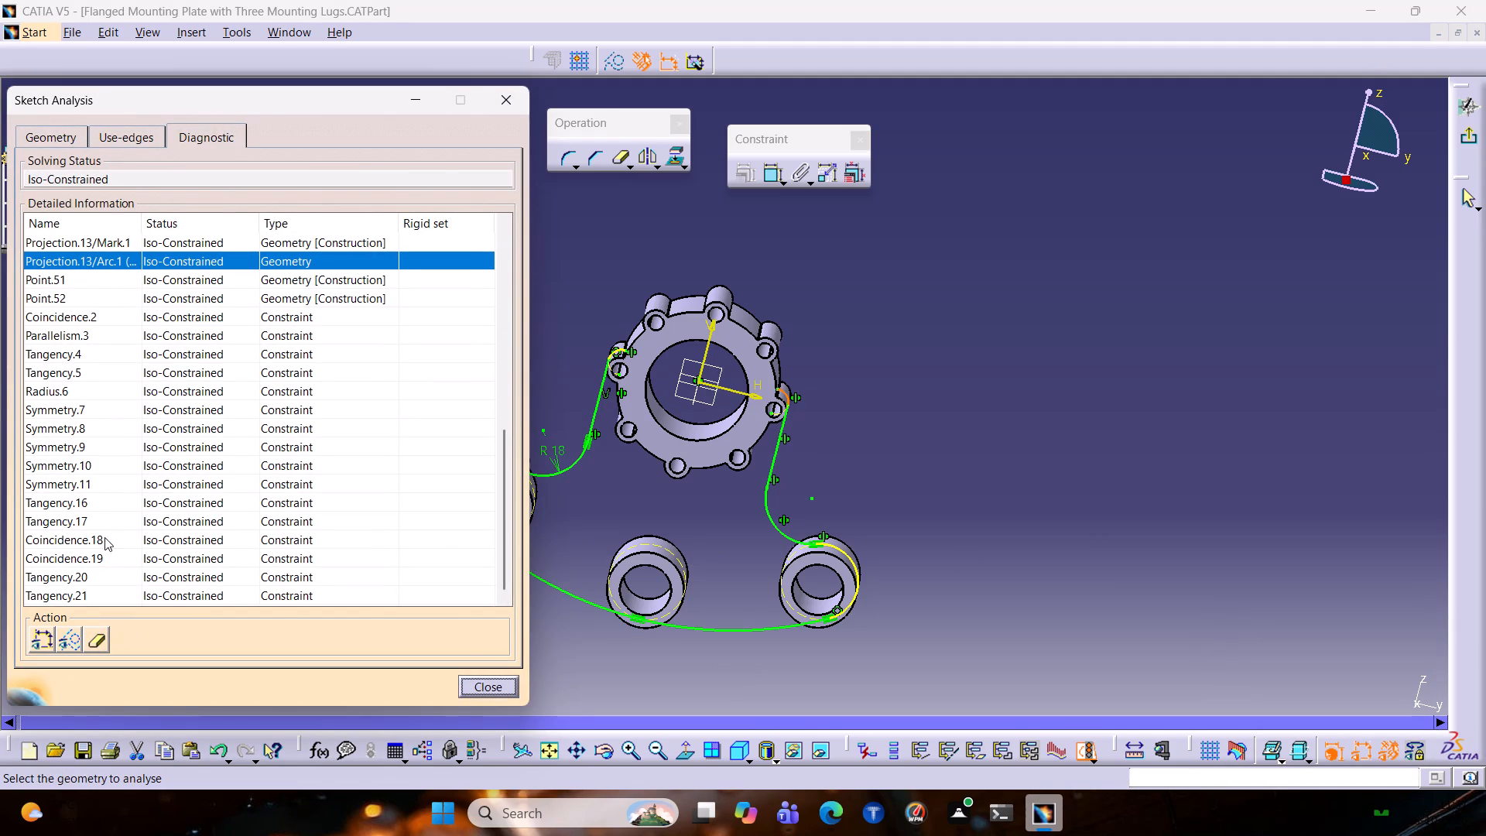
click(100, 641)
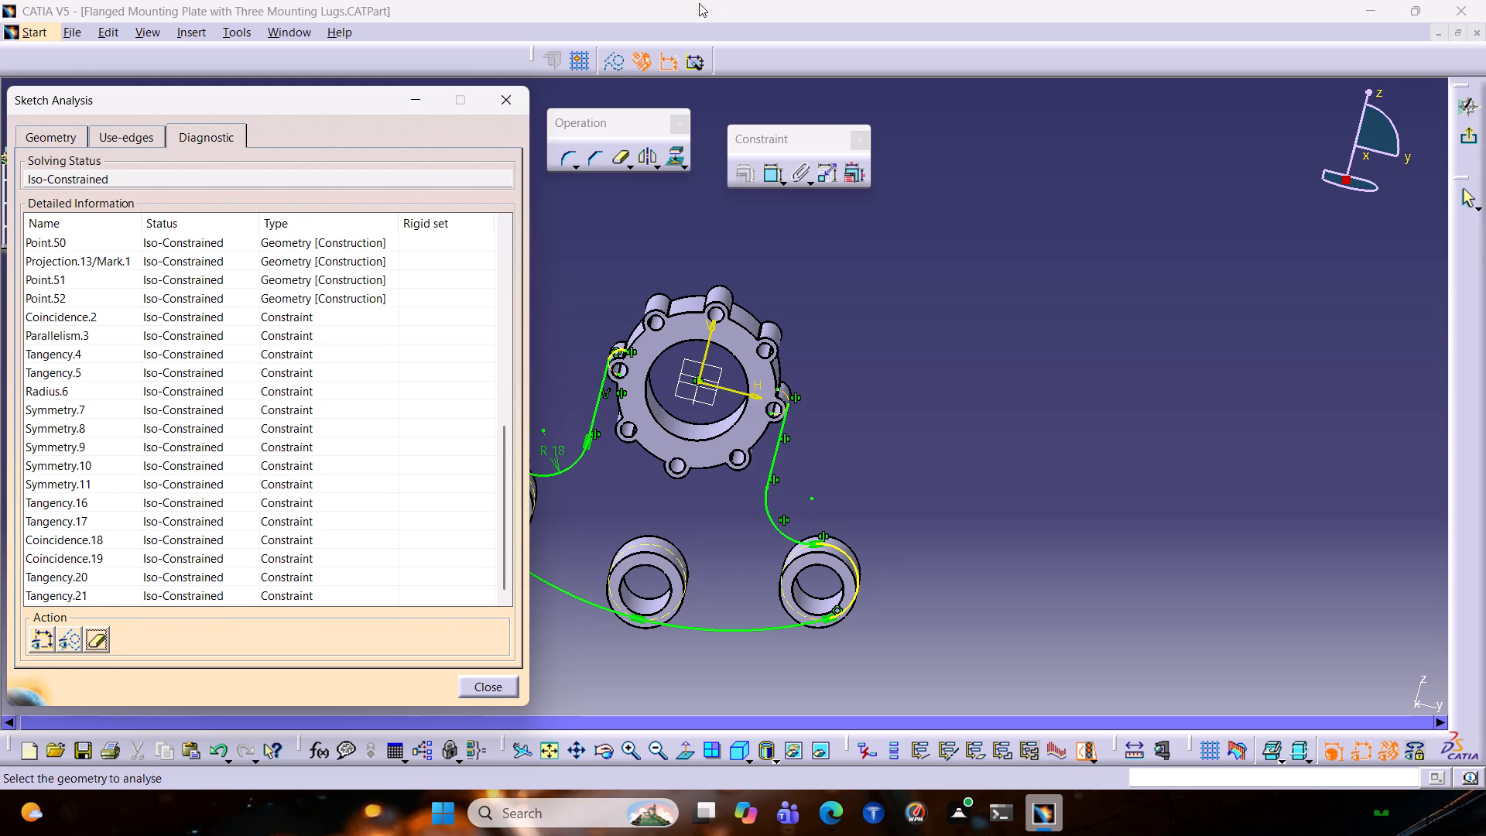
click(509, 106)
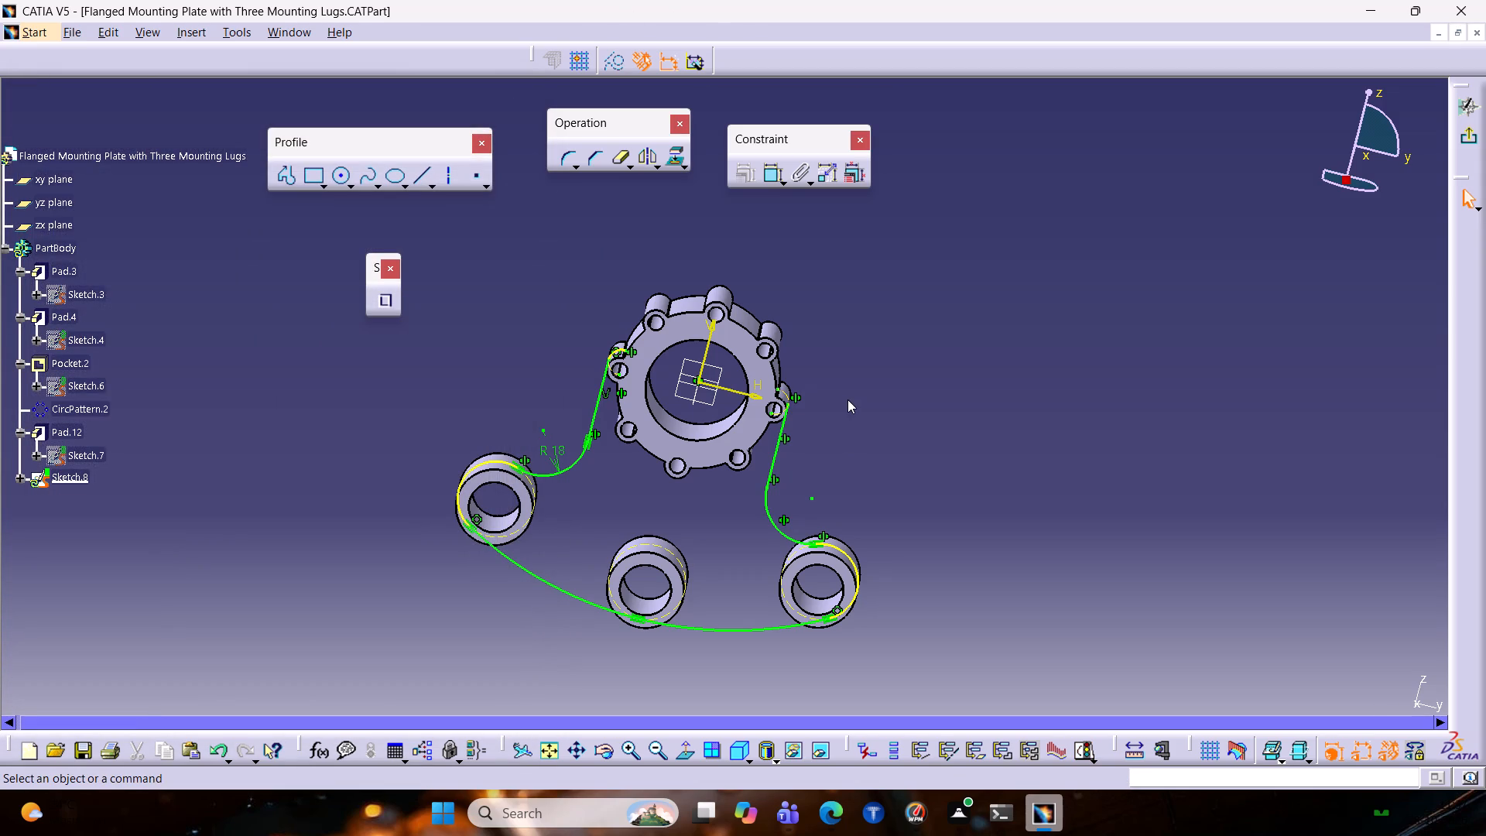
Convert the right-hand ear's dashed projection mark from construction to standard geometry.
ctrl+middle_drag(828, 403, 967, 196)
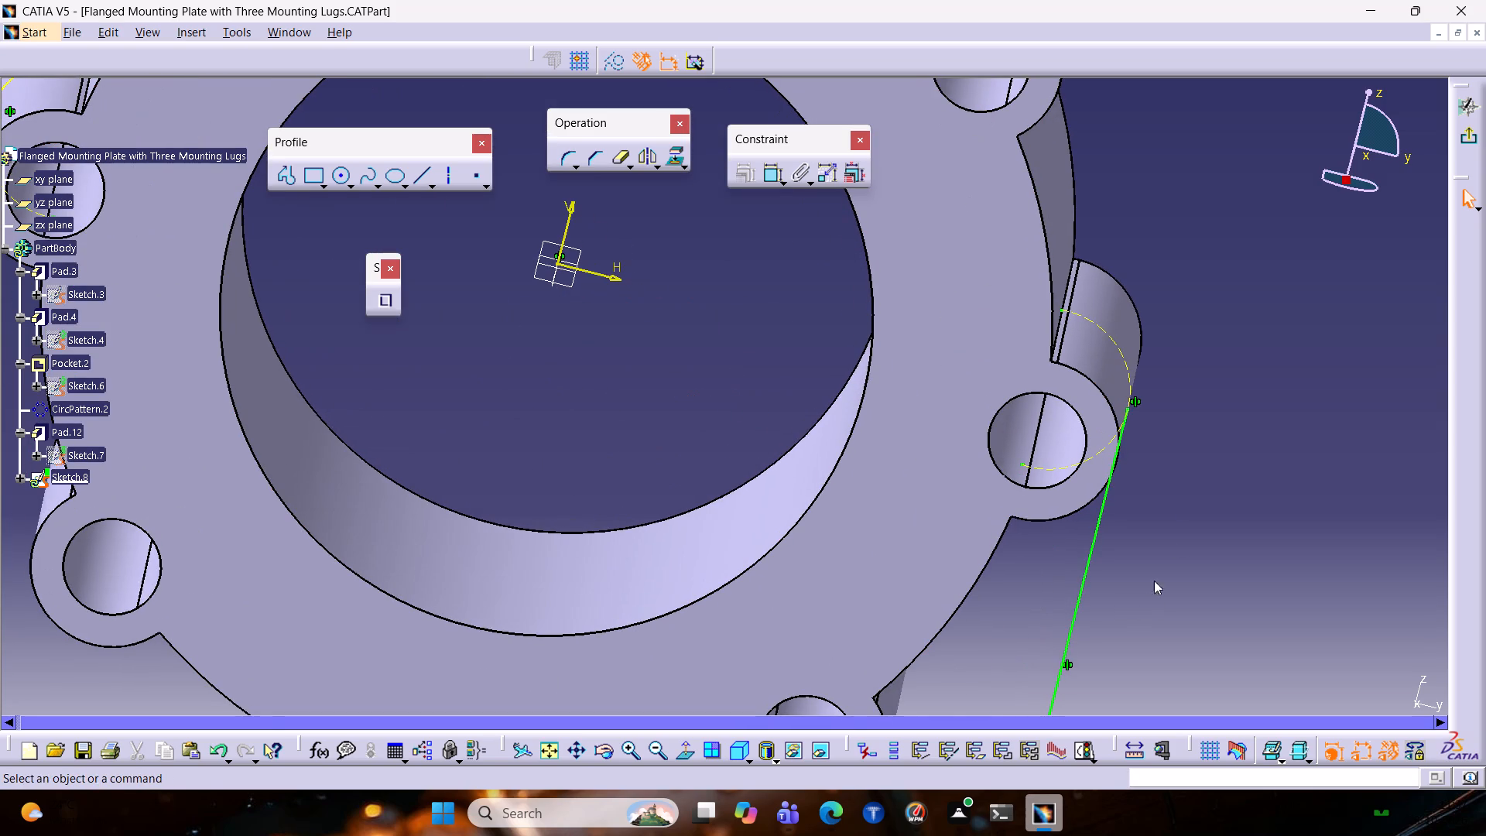
click(1126, 358)
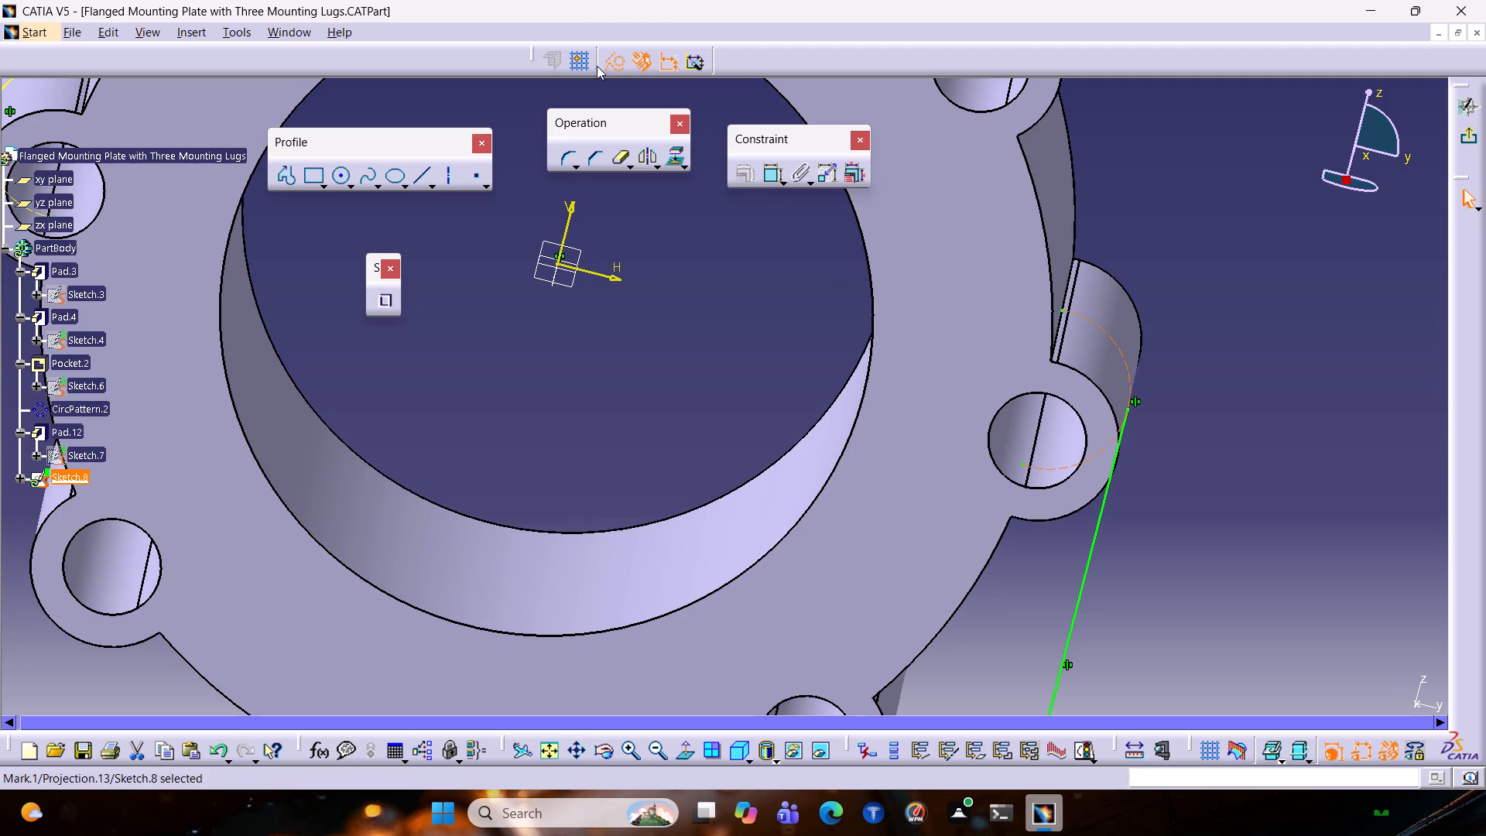
click(618, 60)
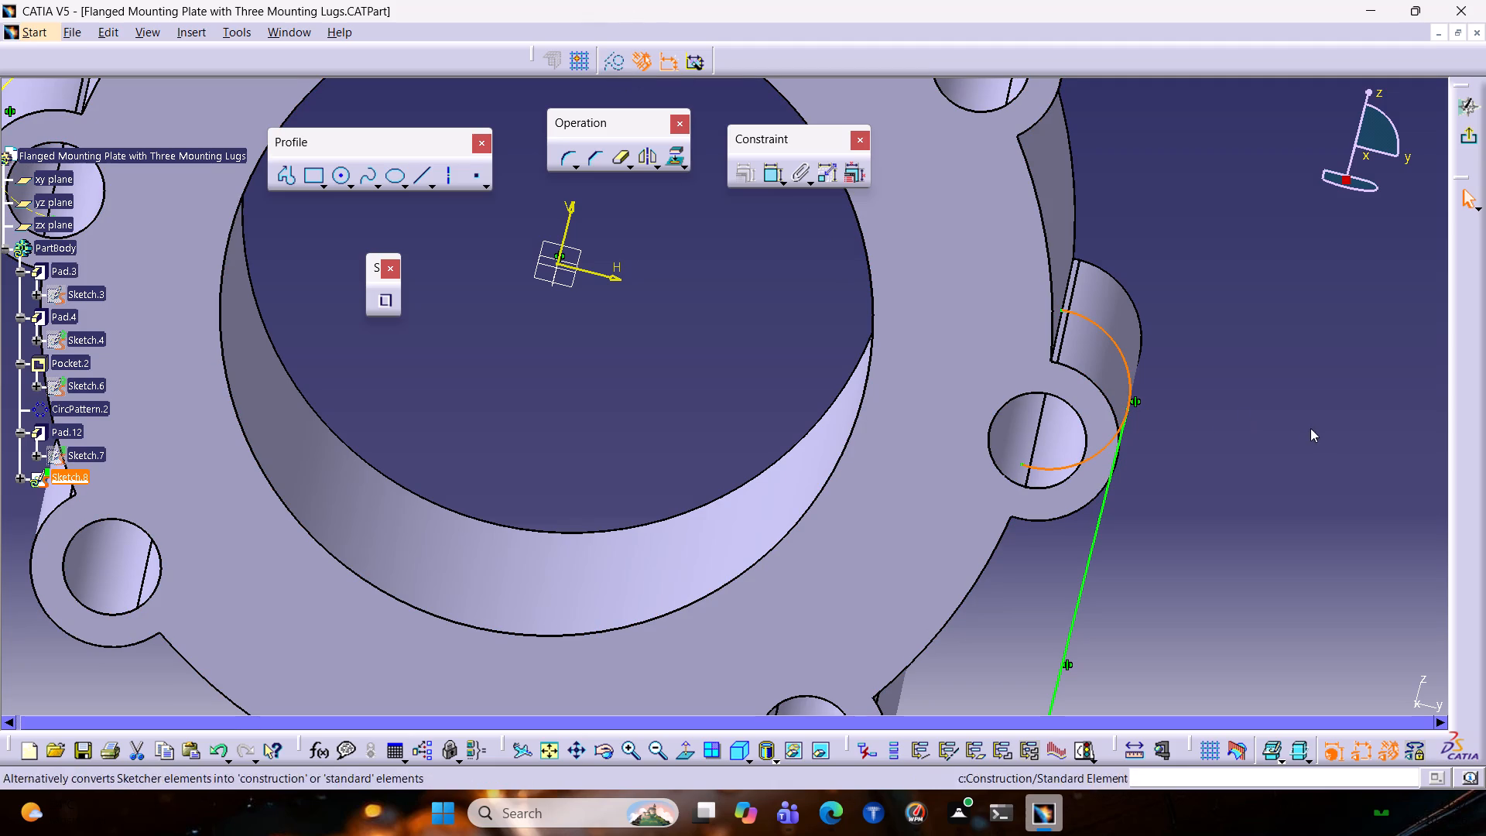
click(1258, 406)
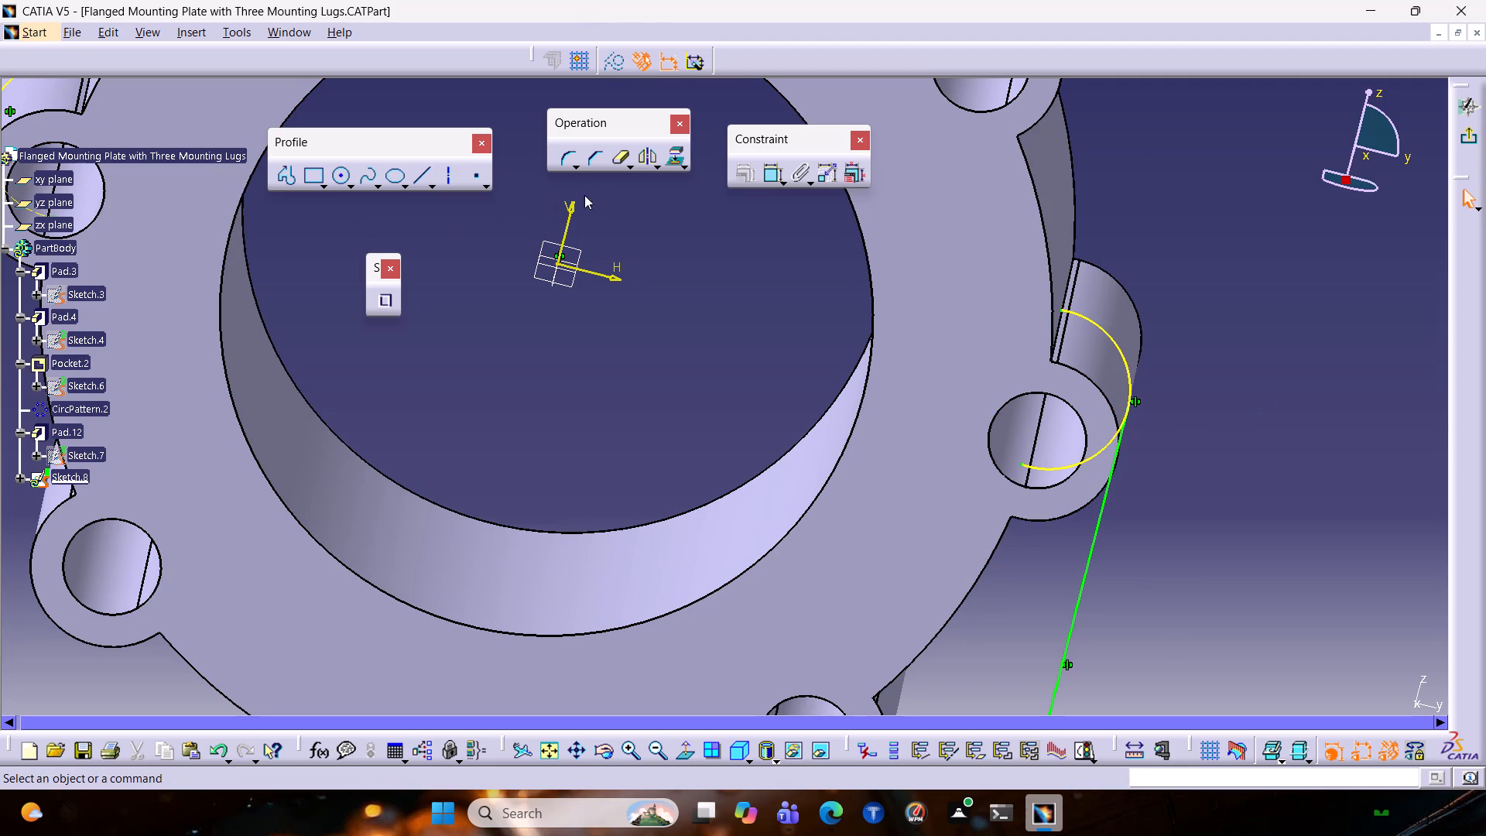
Quick-trim the right-hand ear's projected arc below its junction with the side line and exit the sketch.
click(619, 160)
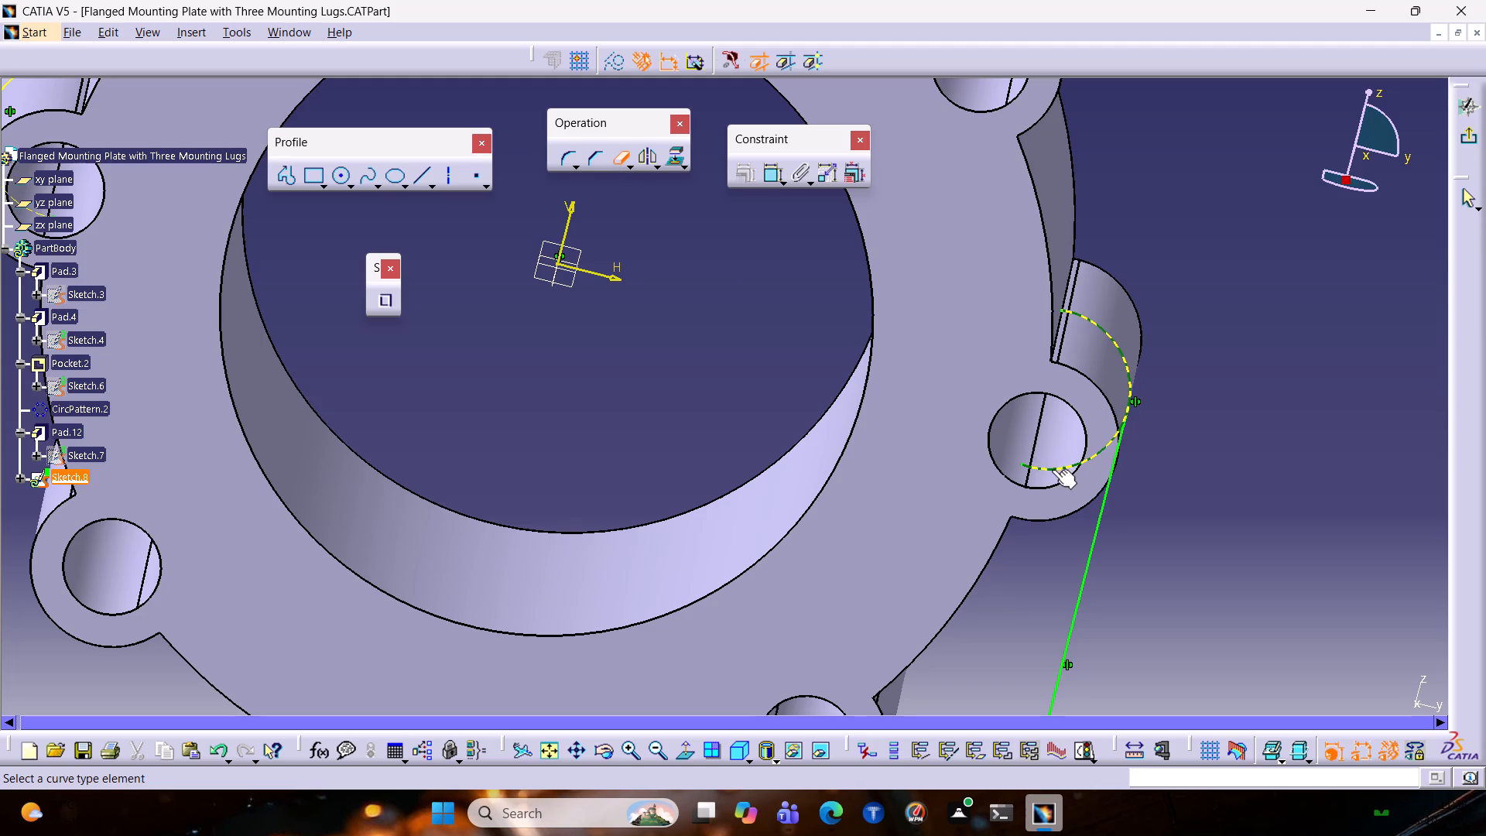
click(1100, 449)
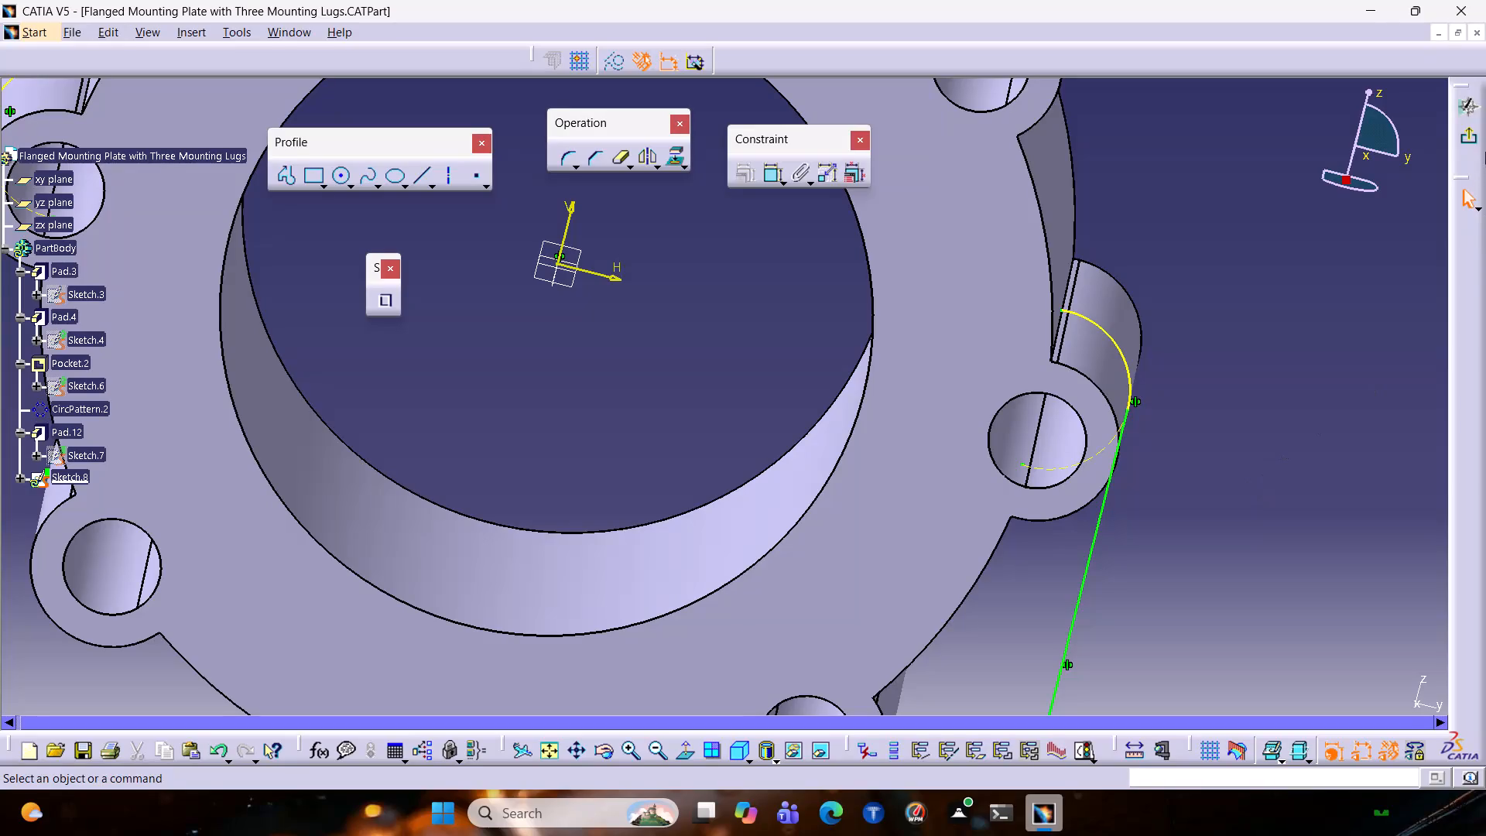
click(1455, 139)
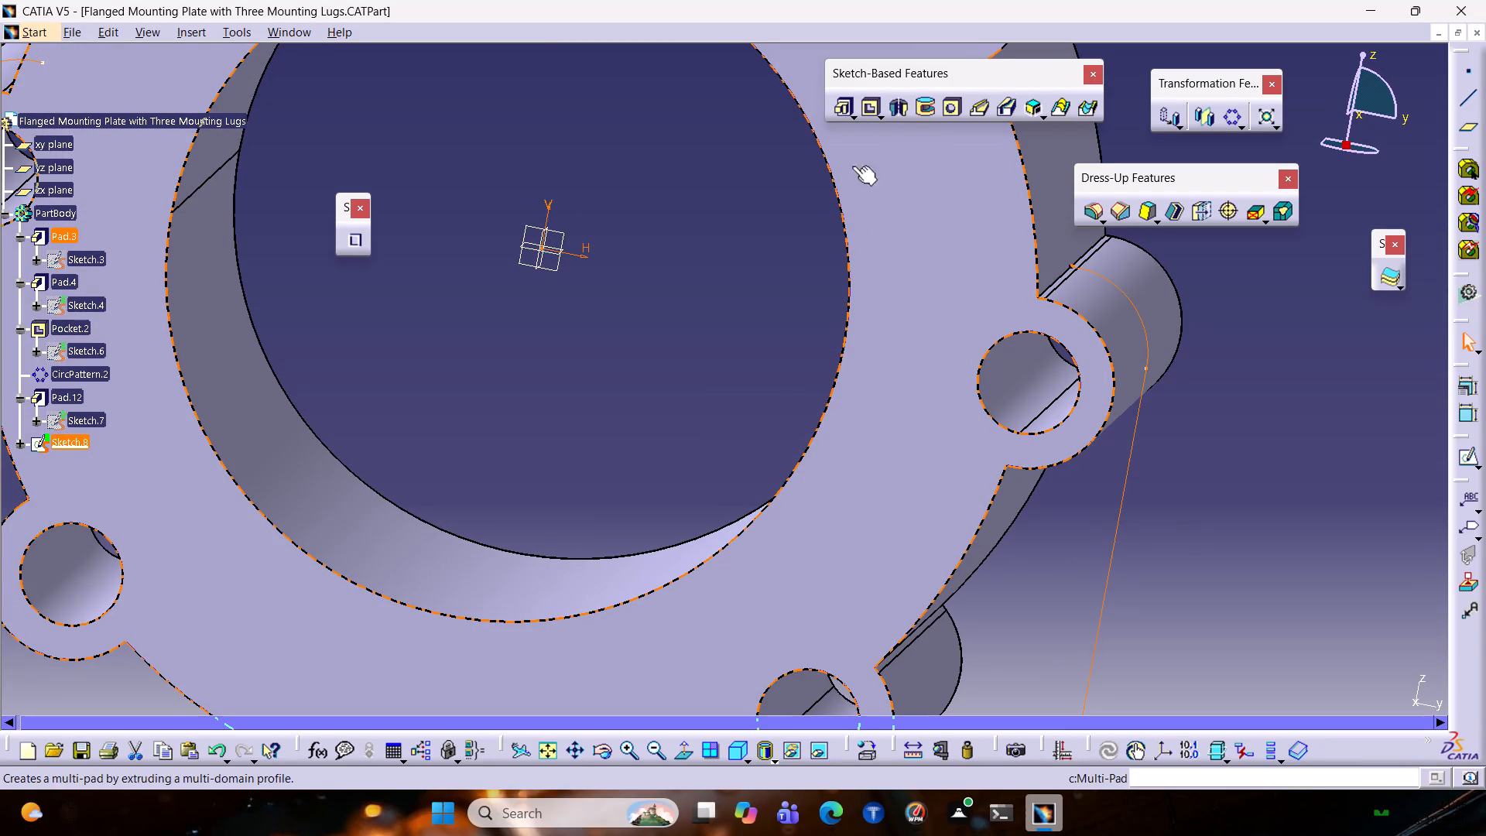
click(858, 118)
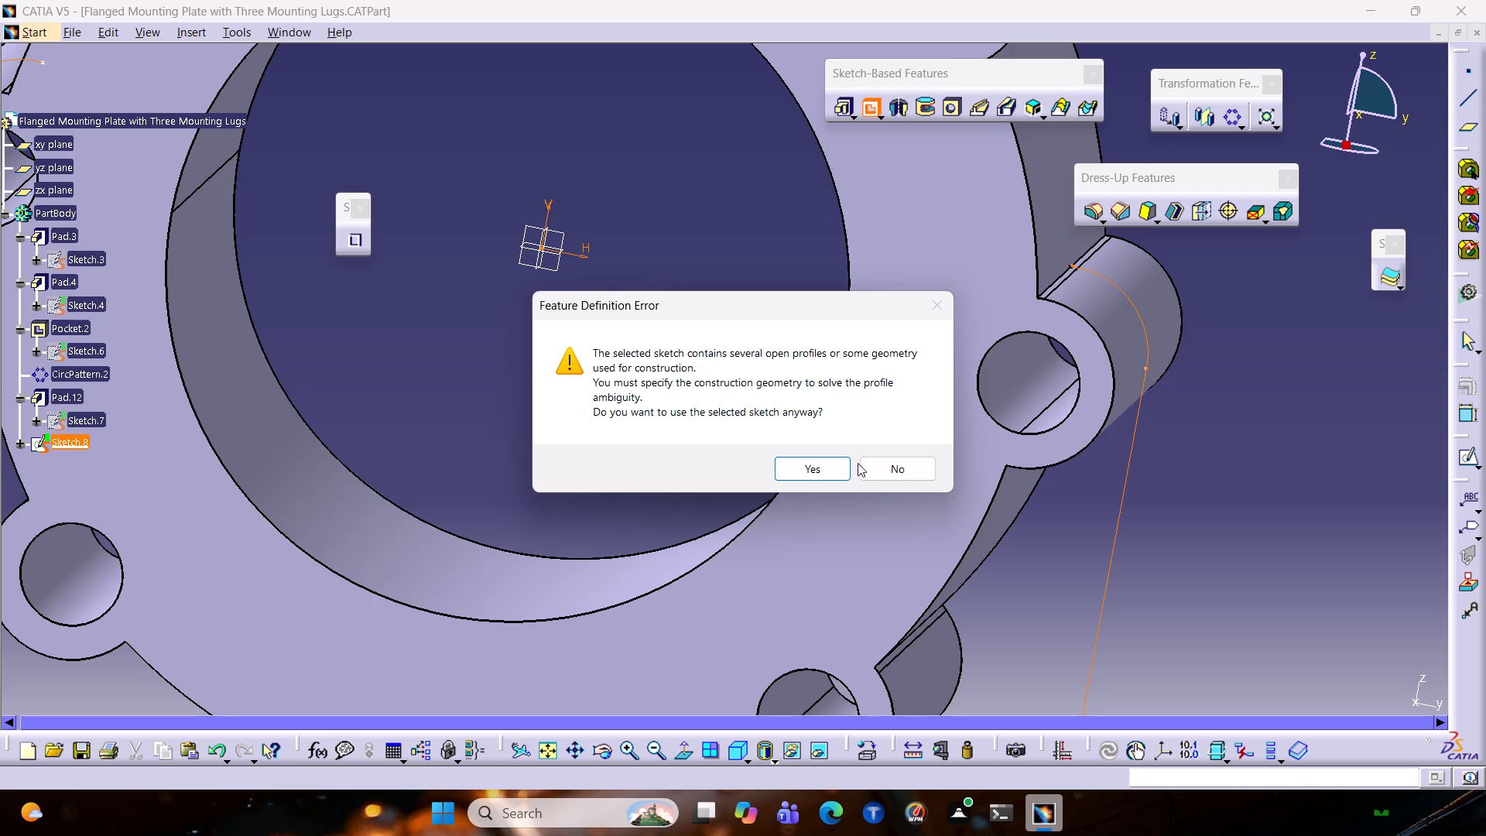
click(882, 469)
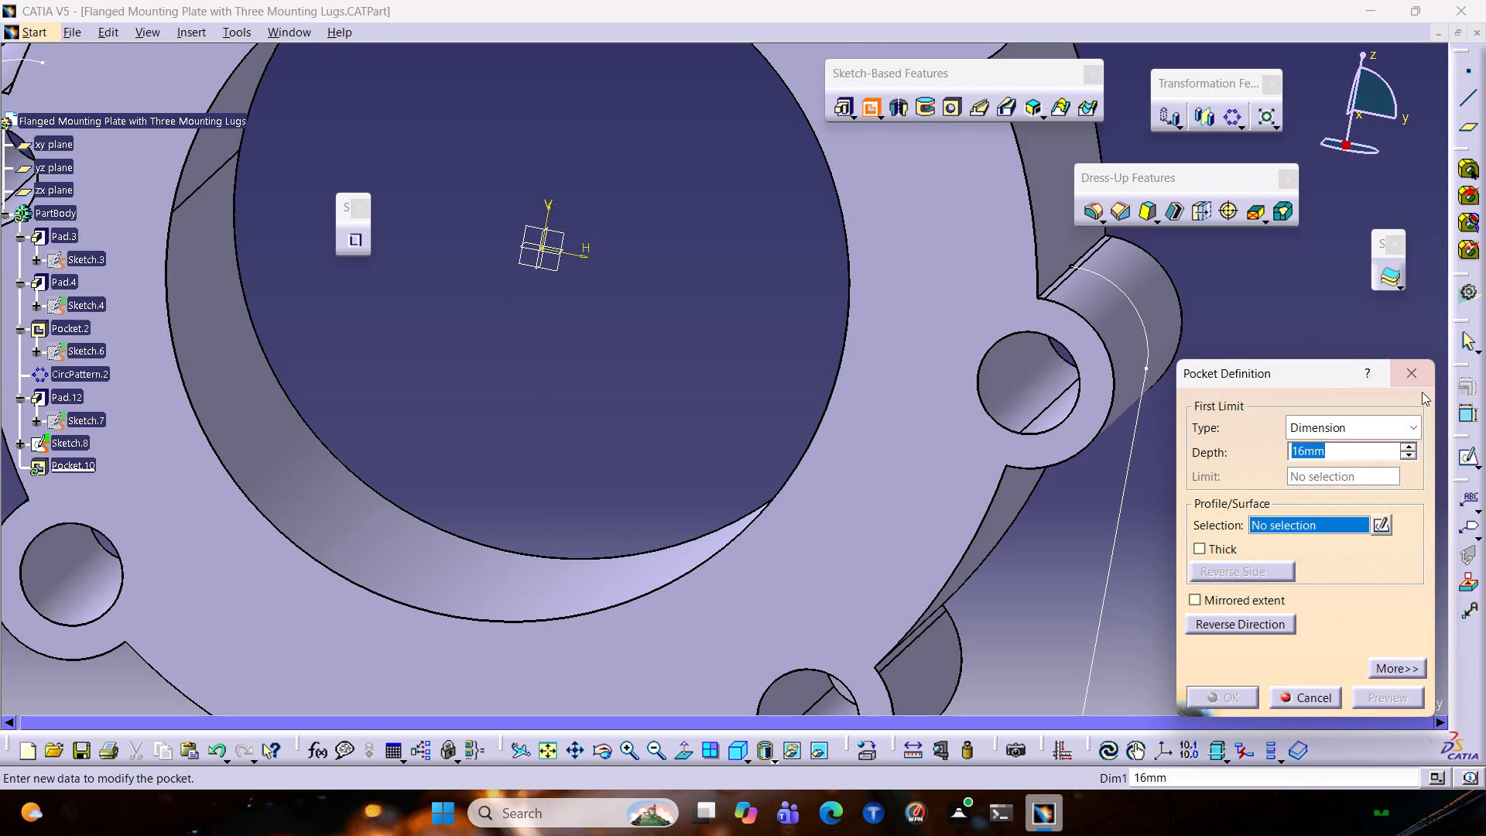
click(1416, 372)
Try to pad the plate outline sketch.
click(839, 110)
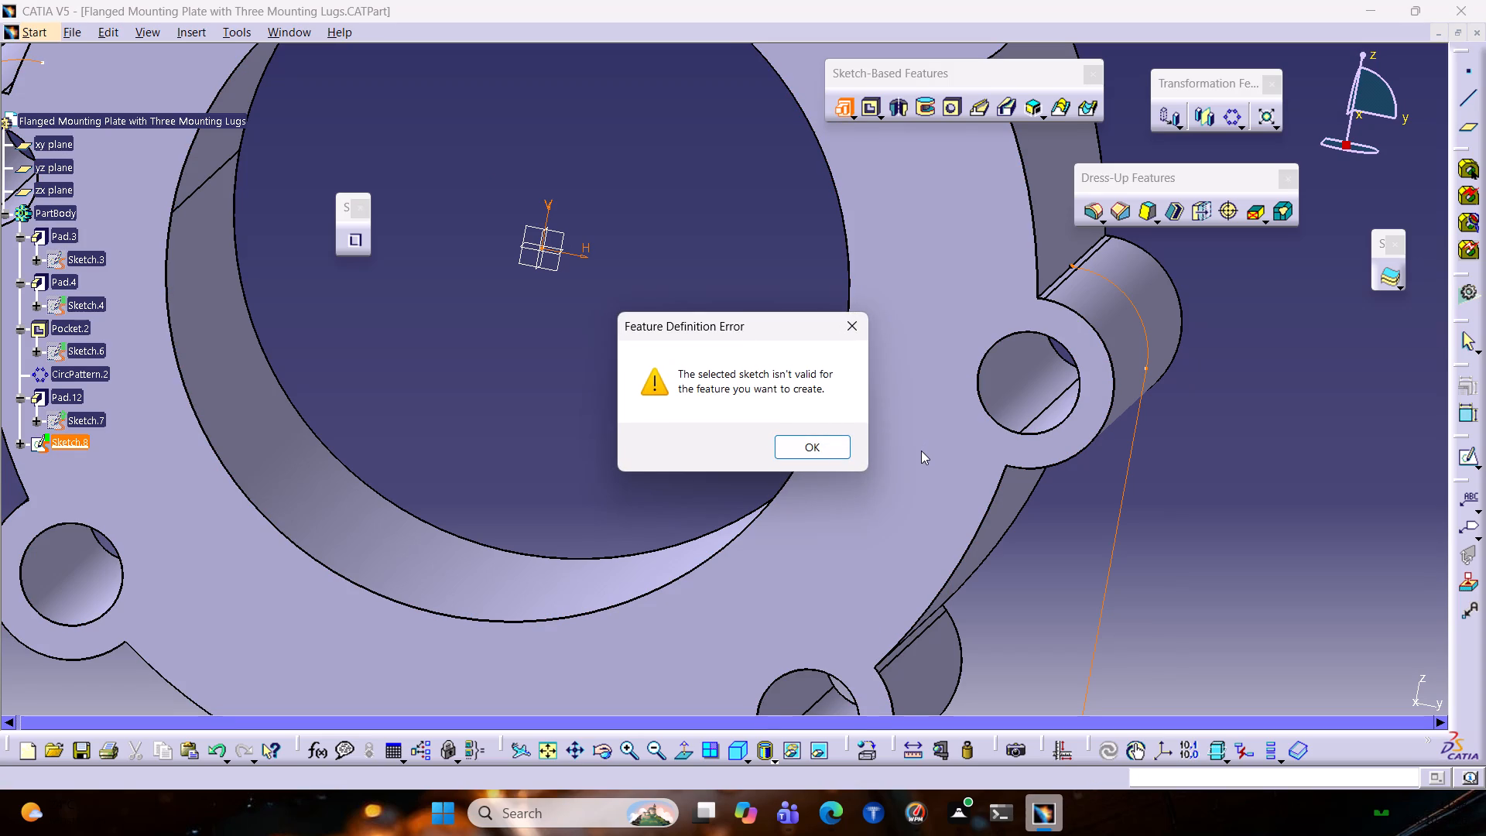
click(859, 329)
Examine the plate outline sketch from several 3D angles around the ring, its side ears and the lower bosses.
middle_drag(852, 324, 996, 455)
right_drag(799, 409, 996, 455)
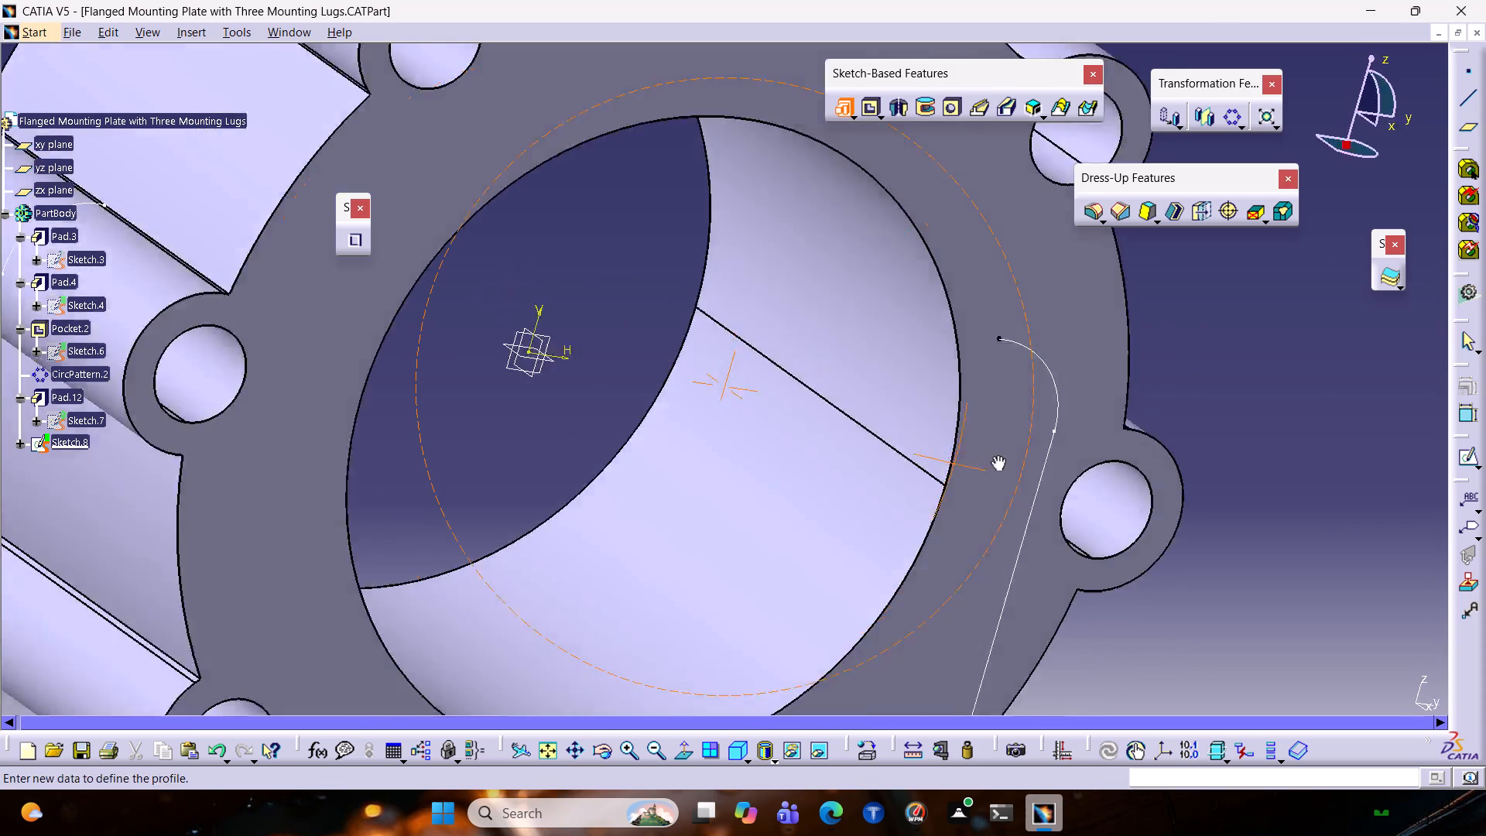
right_drag(996, 455, 1060, 427)
middle_drag(996, 455, 895, 510)
right_drag(1067, 422, 917, 435)
right_drag(917, 419, 895, 510)
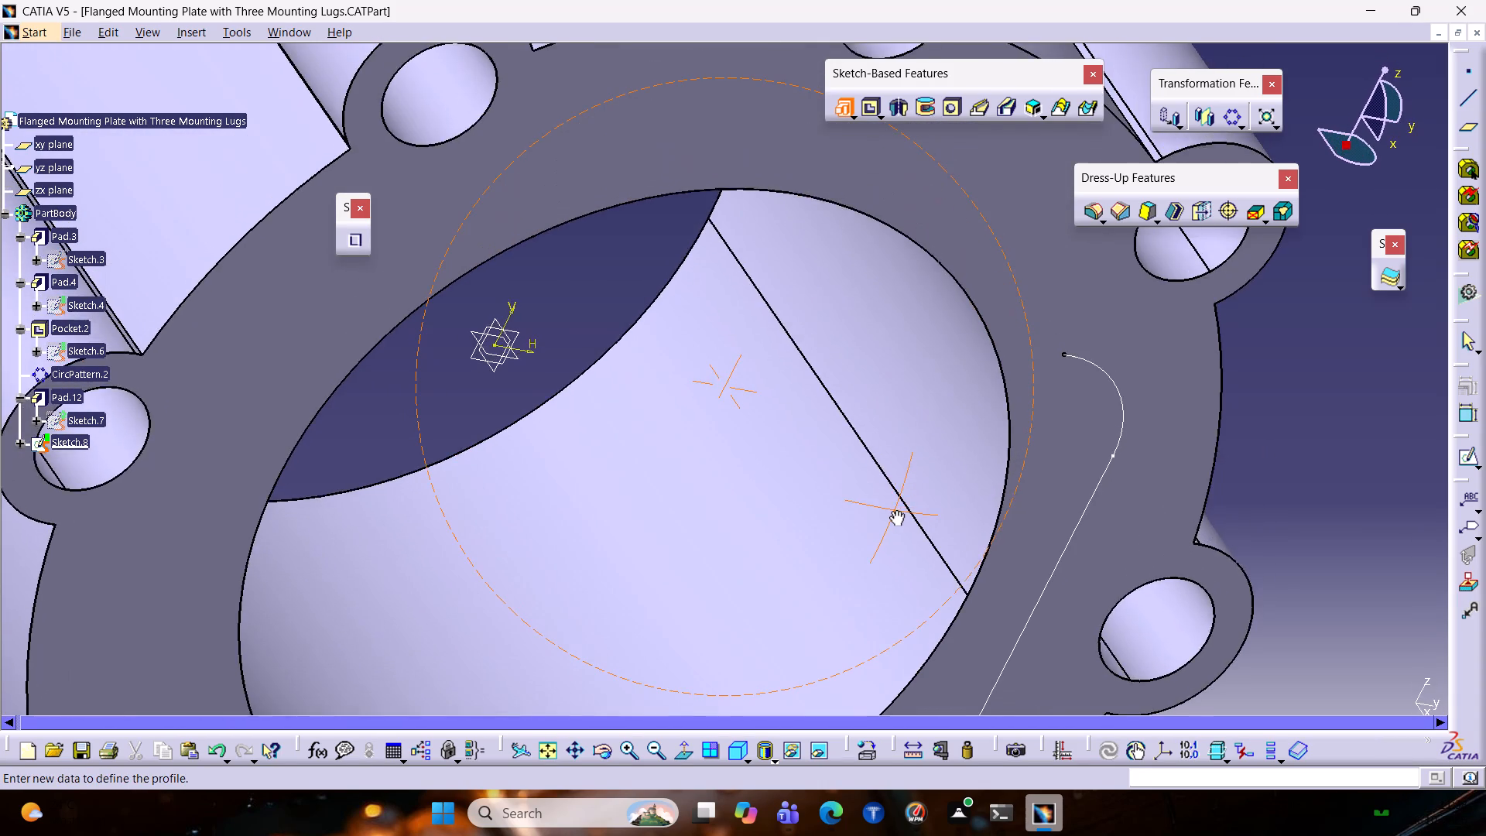
right_drag(895, 510, 753, 522)
middle_drag(895, 510, 816, 277)
drag(801, 303, 816, 277)
right_drag(816, 277, 779, 396)
drag(816, 277, 792, 376)
middle_drag(816, 277, 799, 363)
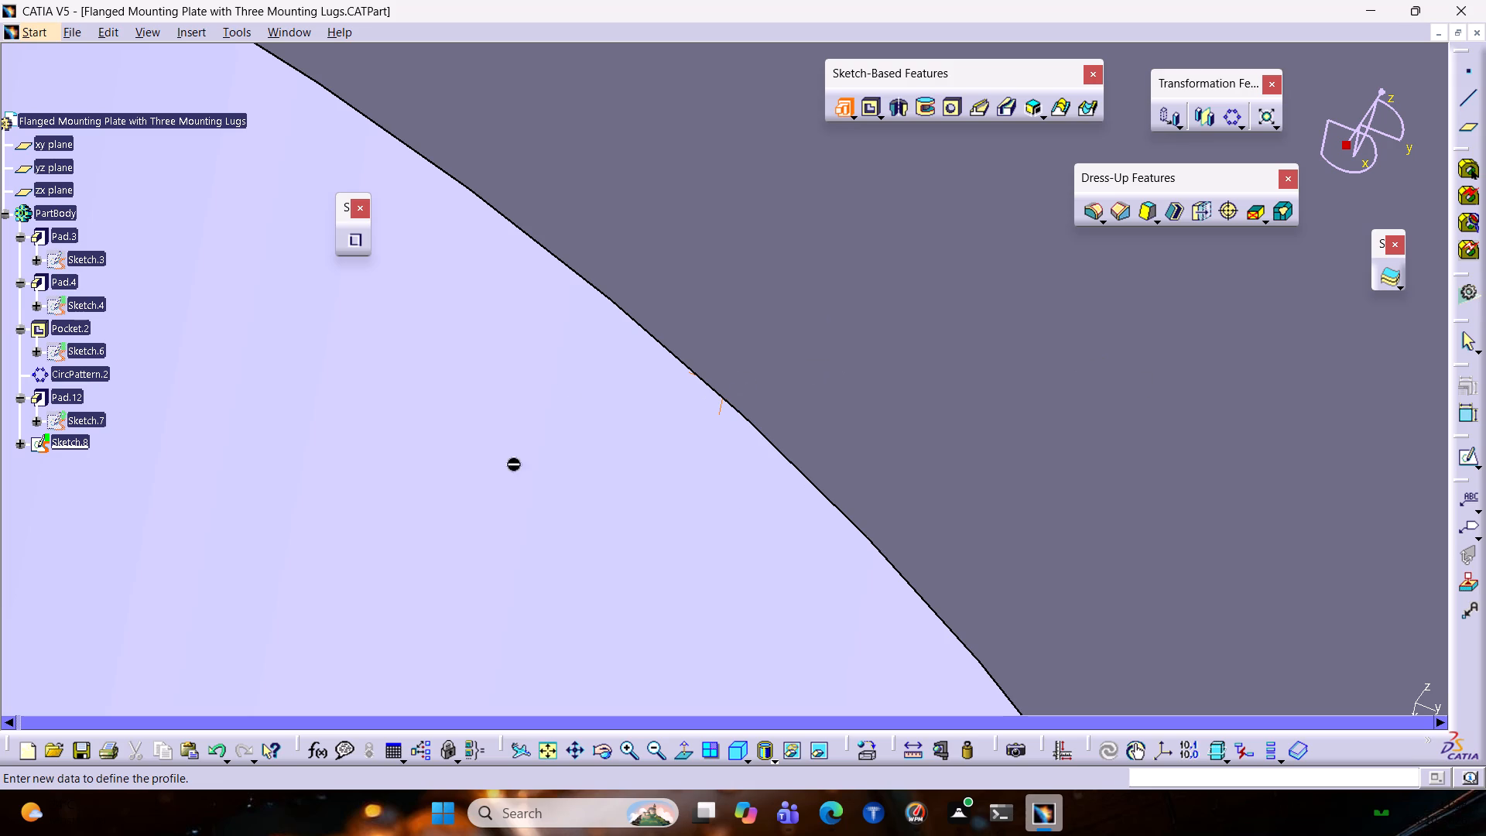
middle_drag(734, 377, 841, 362)
right_drag(841, 355, 841, 362)
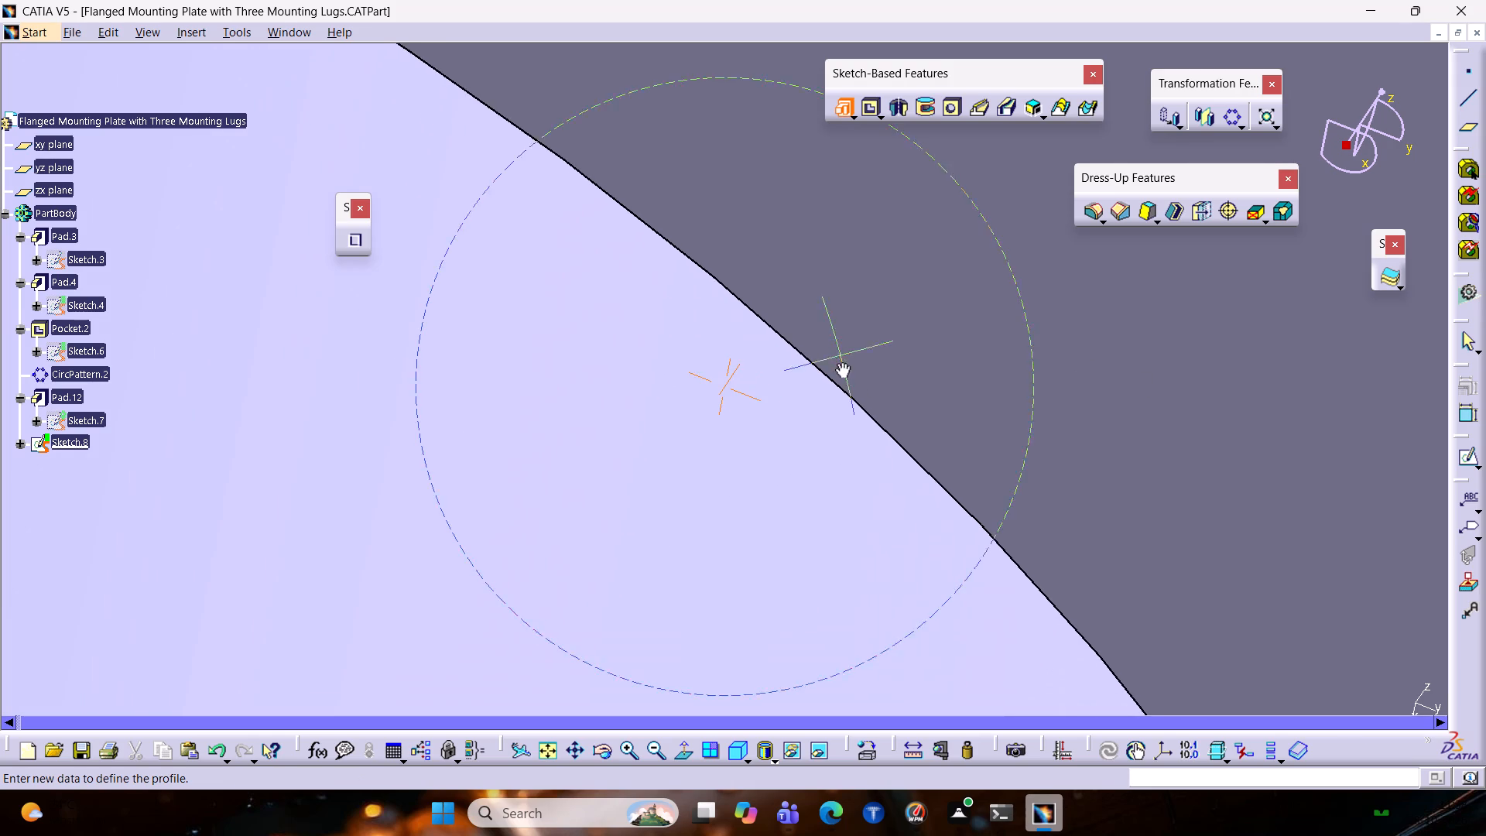
middle_drag(841, 362, 1015, 386)
right_drag(841, 362, 1015, 386)
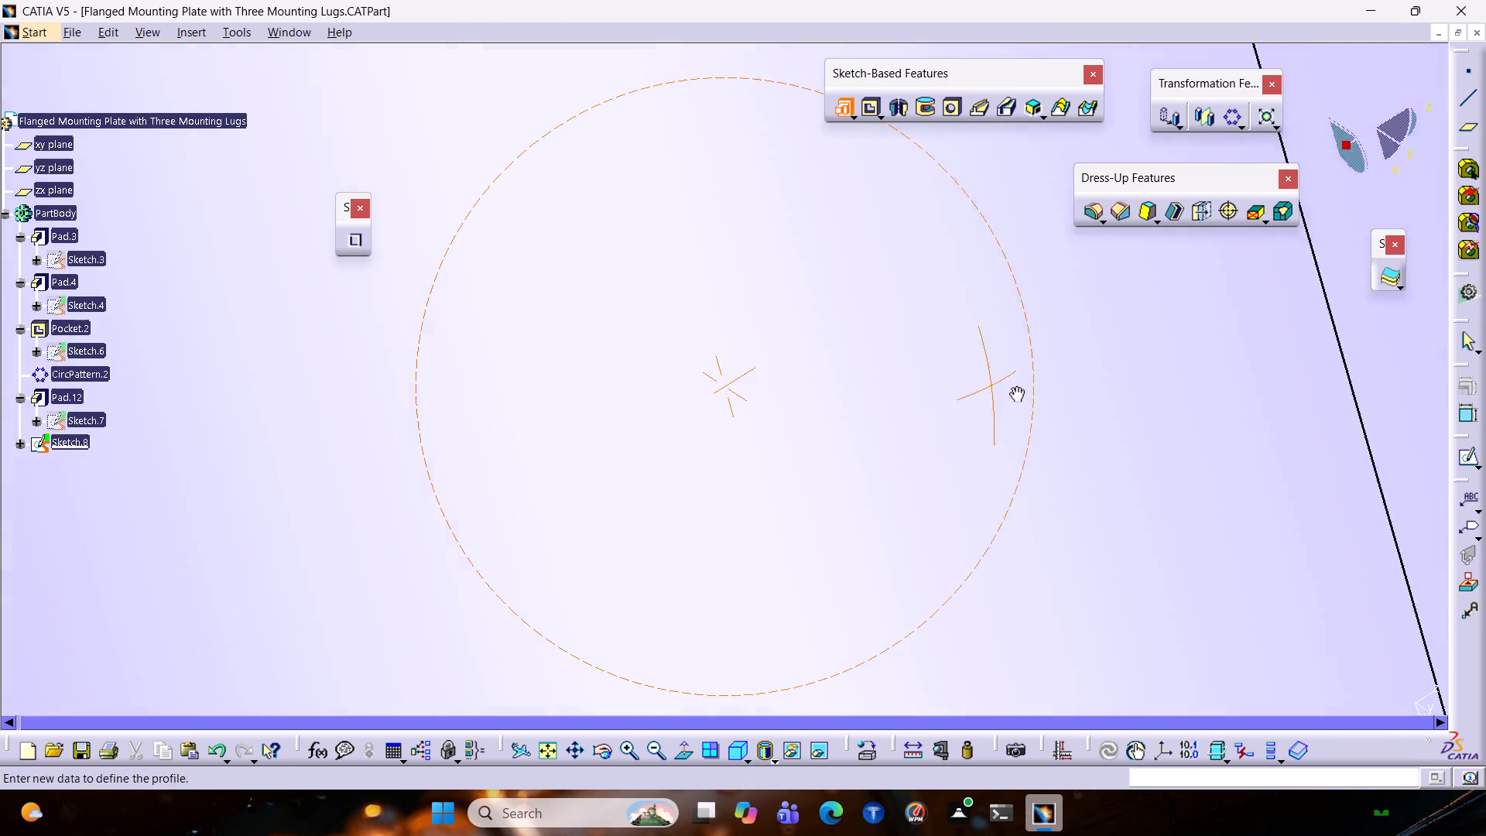
middle_drag(1015, 386, 961, 449)
right_drag(1015, 386, 961, 449)
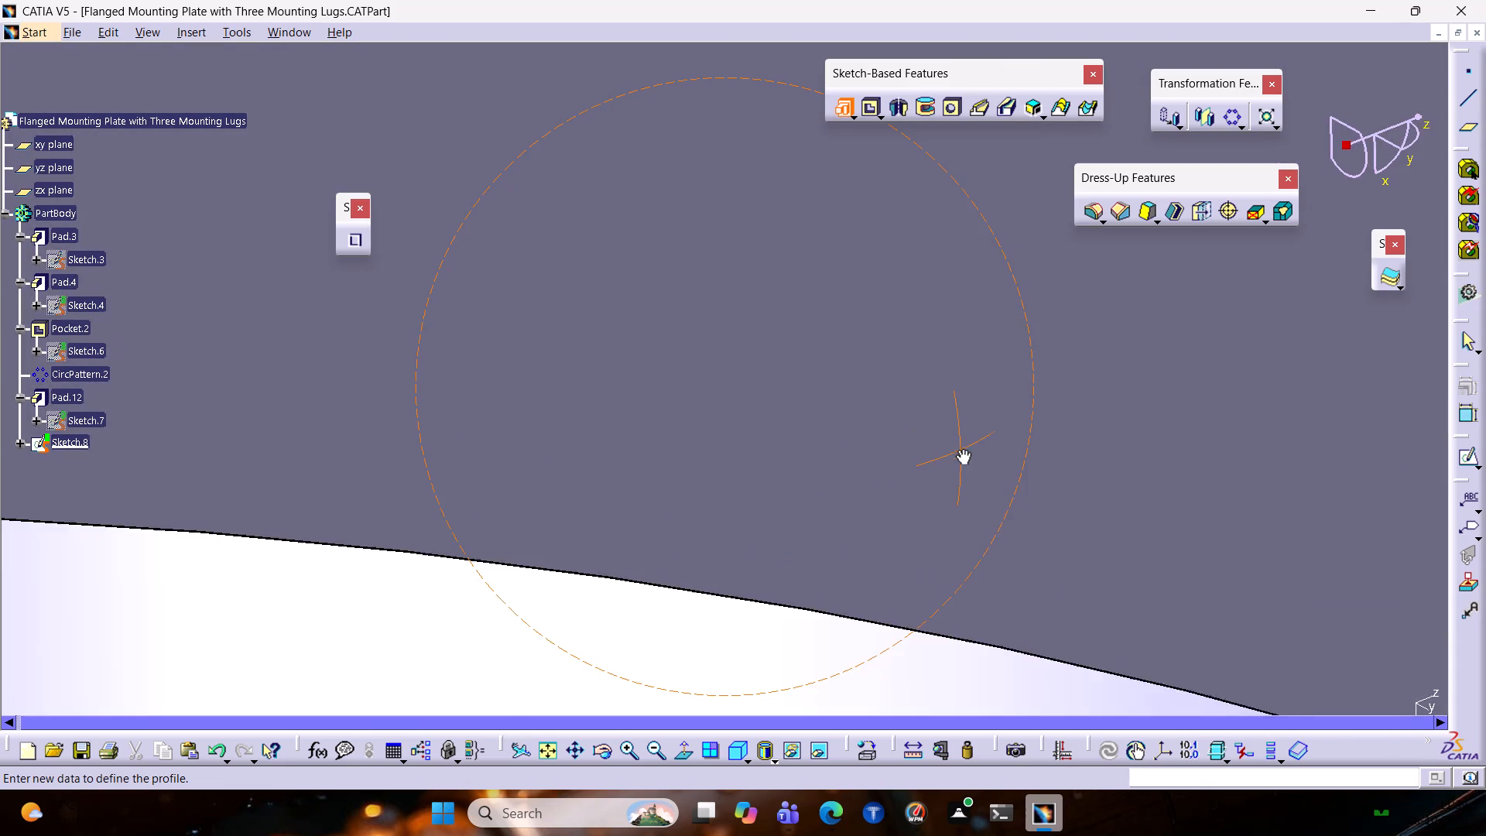
right_drag(961, 449, 988, 467)
middle_drag(961, 449, 988, 467)
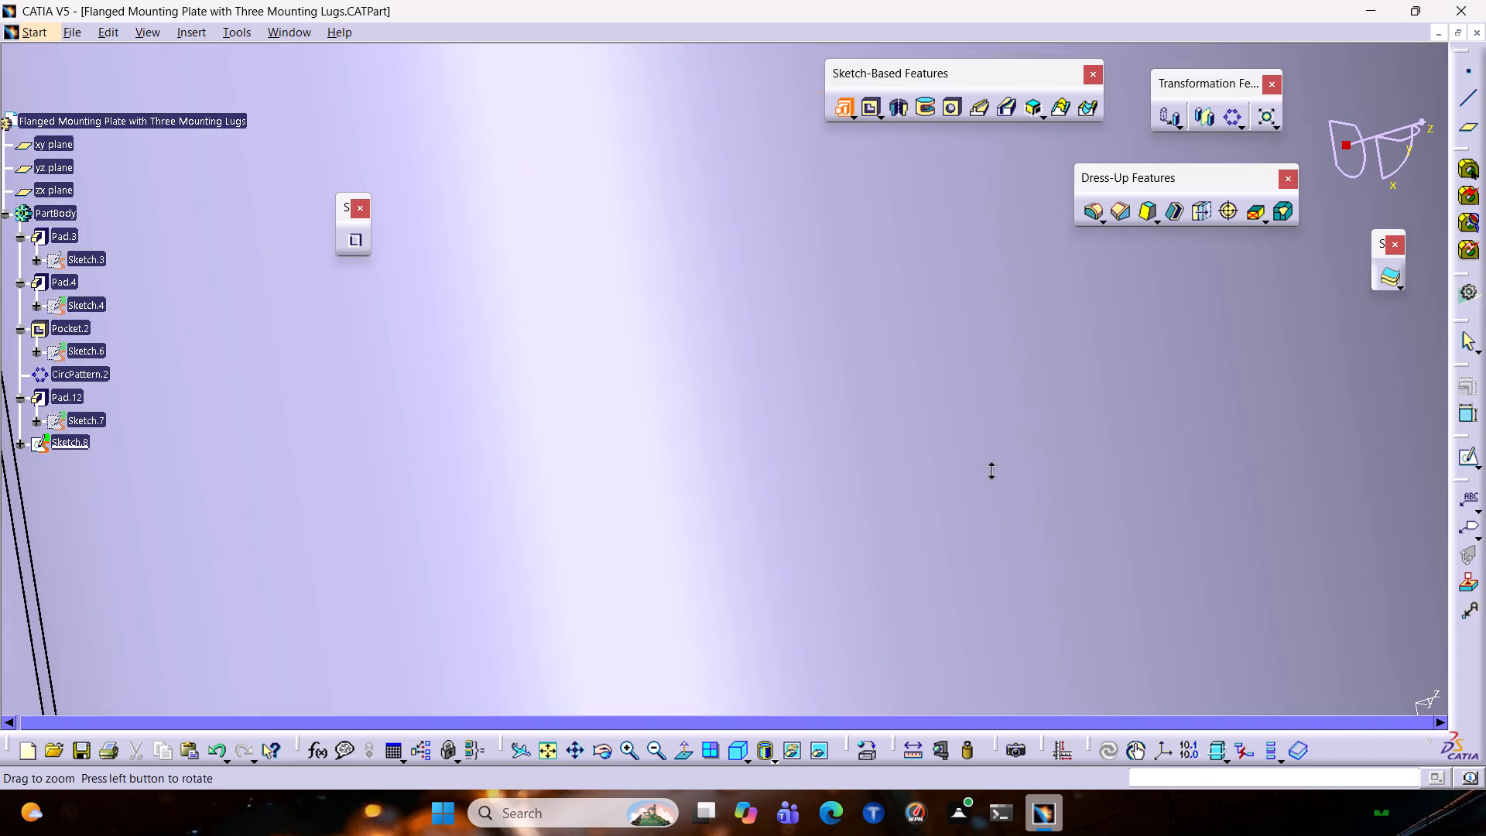
middle_drag(988, 467, 988, 464)
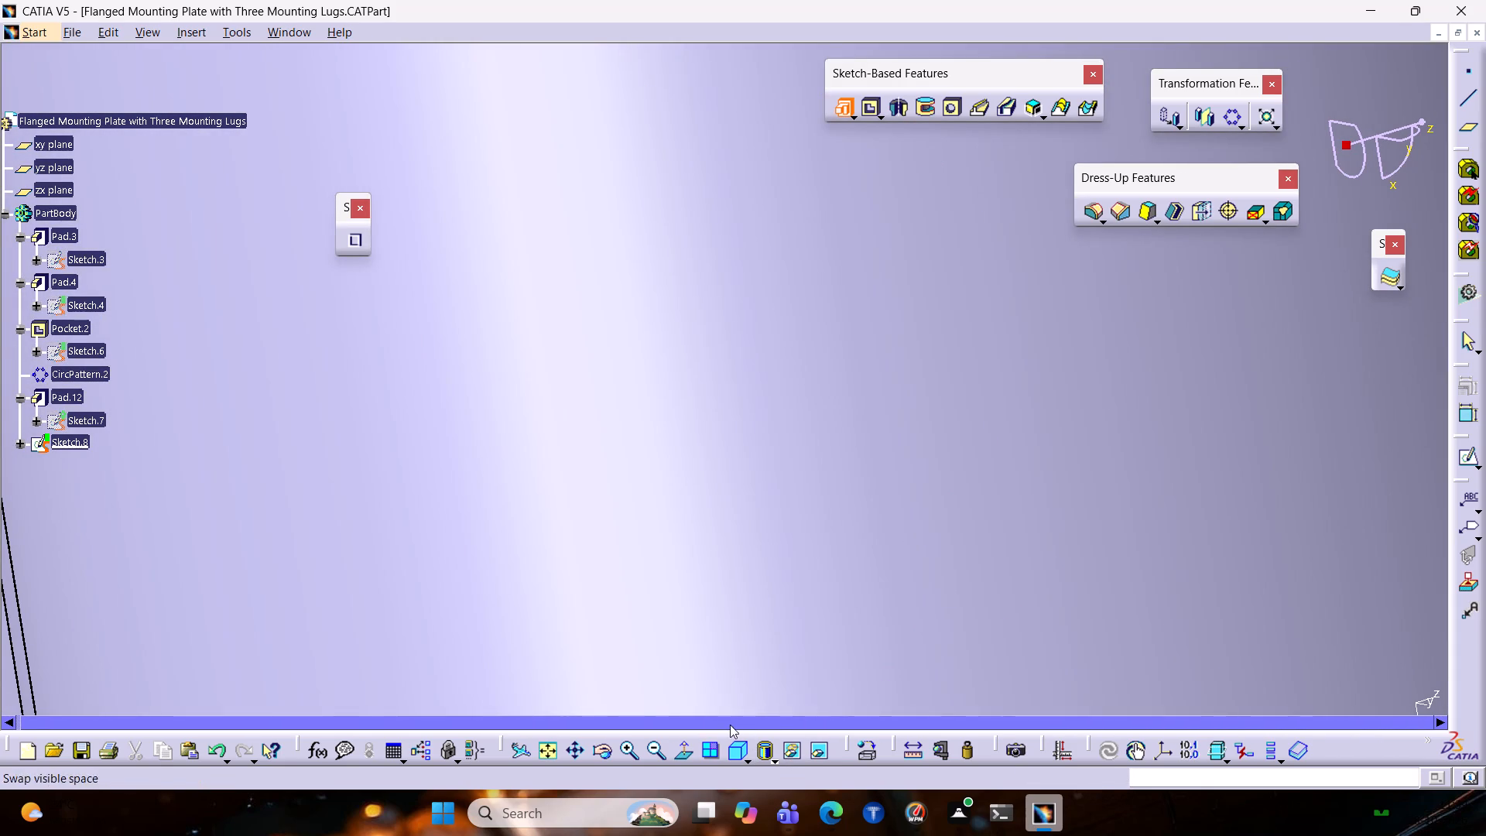
click(661, 748)
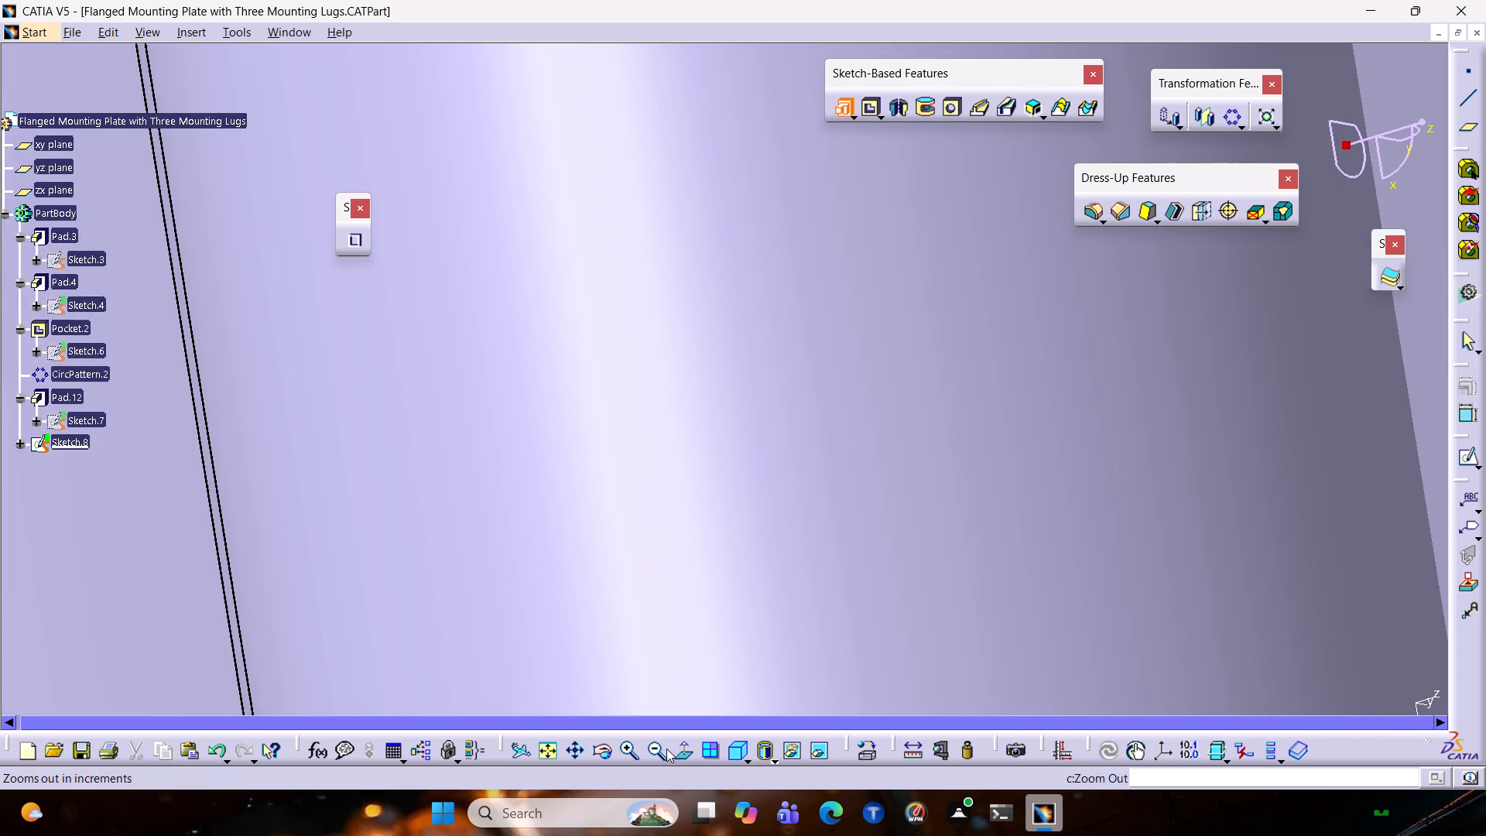
double_click(654, 749)
click(655, 749)
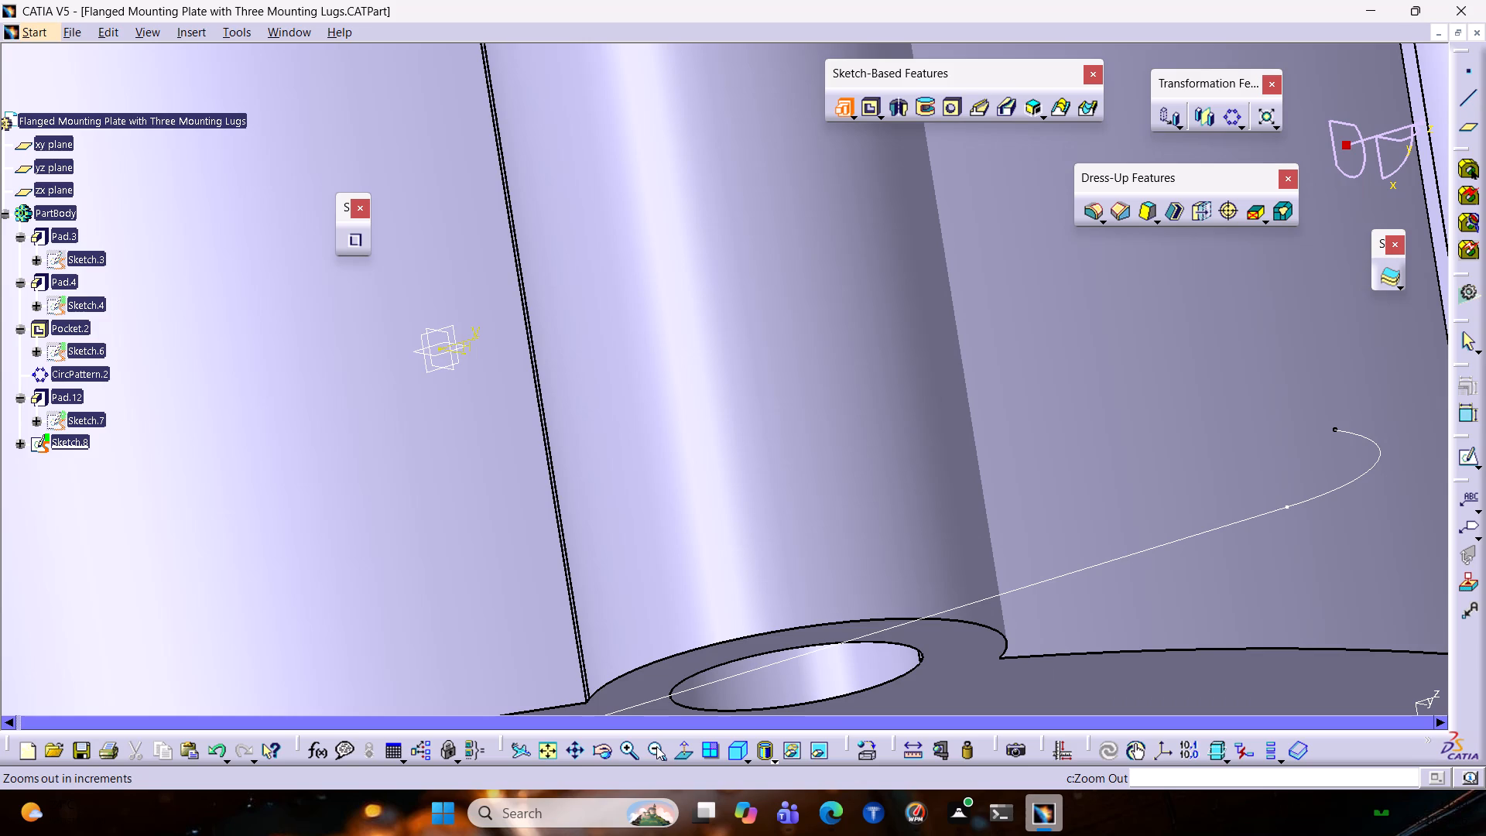
click(657, 745)
triple_click(653, 749)
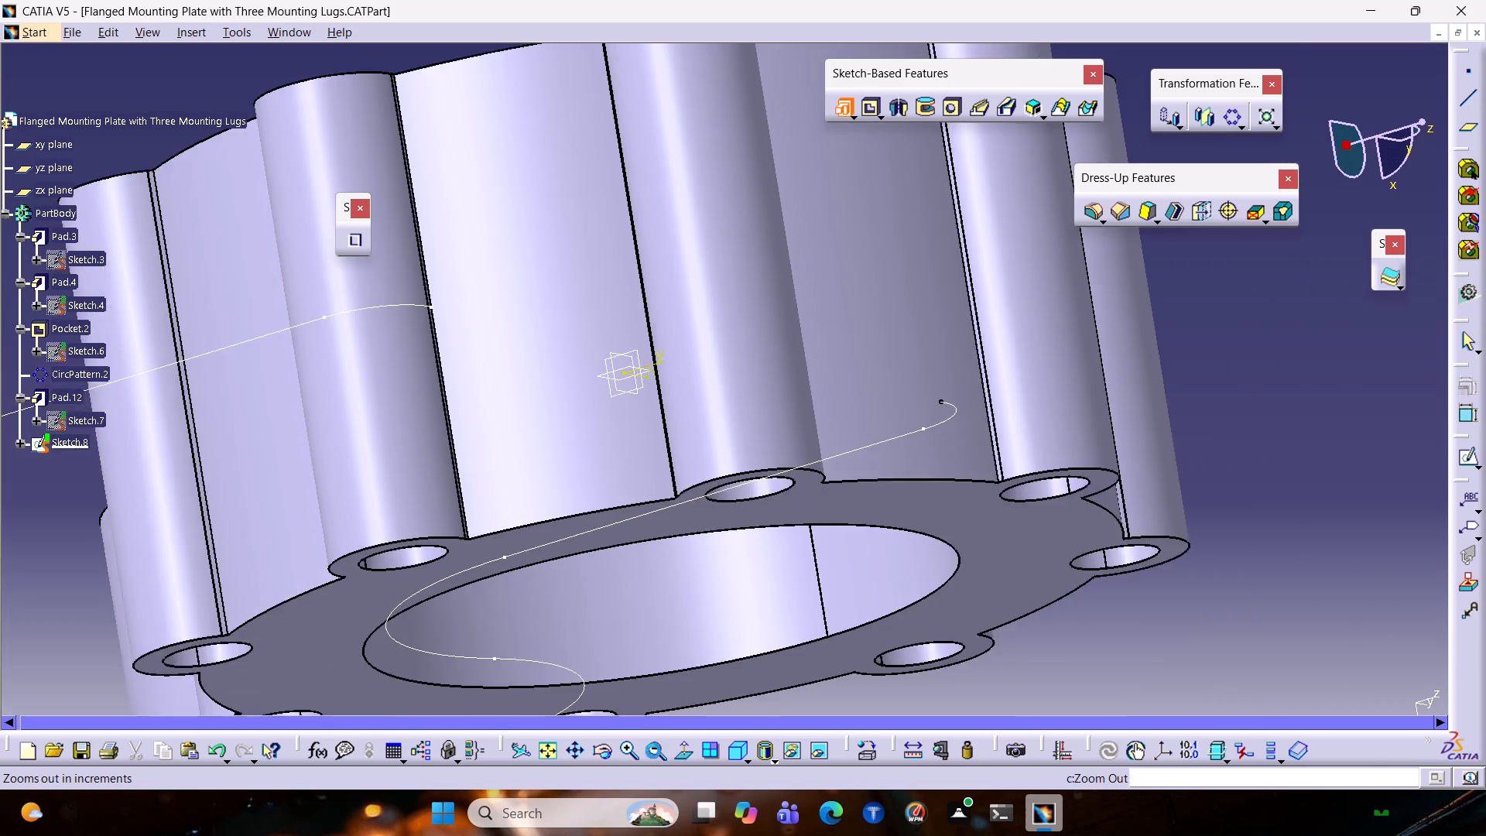
double_click(655, 750)
middle_drag(844, 615, 498, 509)
right_drag(844, 615, 498, 509)
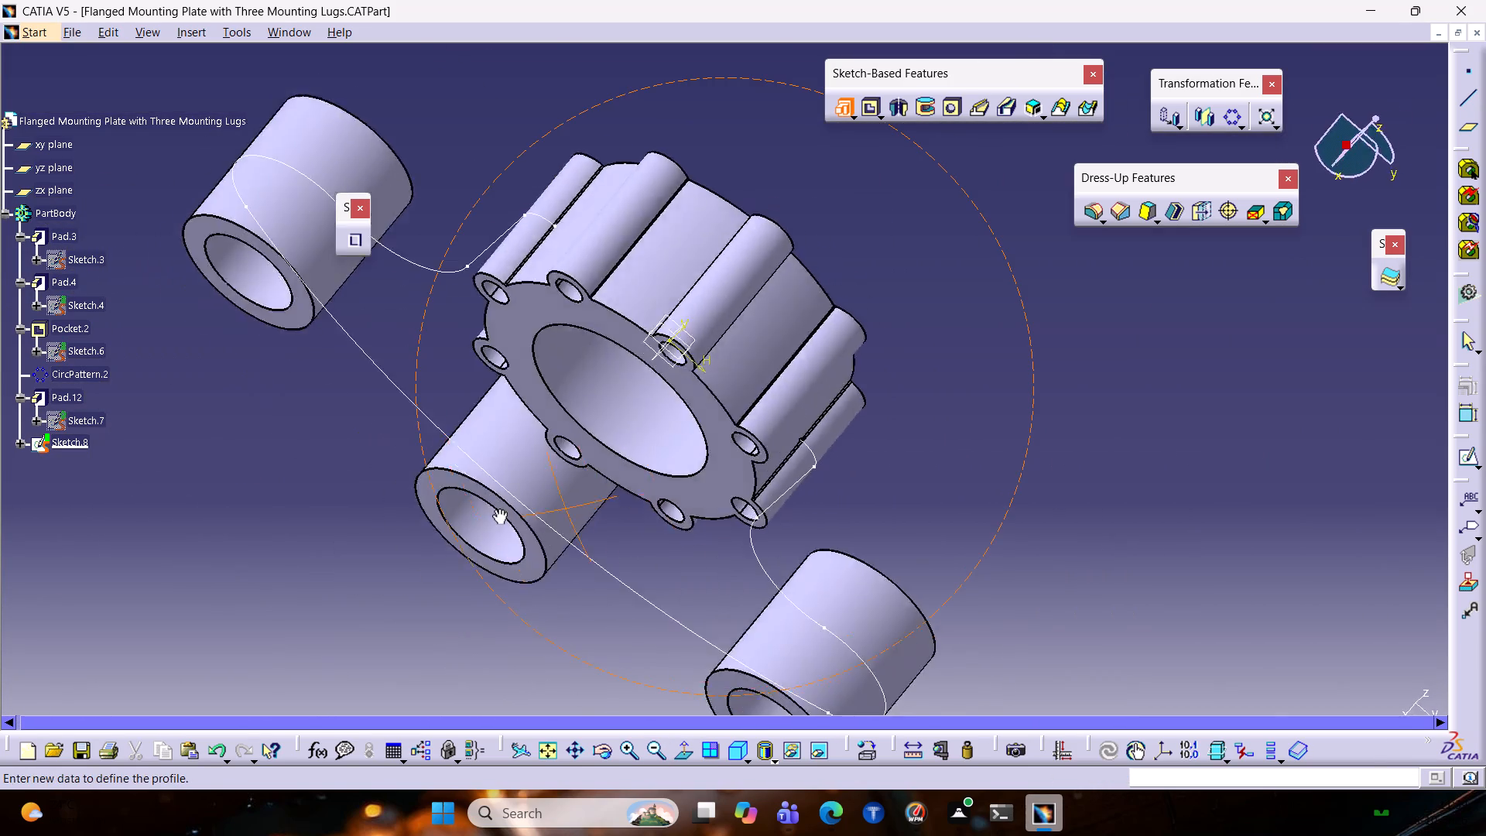
middle_drag(498, 509, 726, 344)
right_drag(498, 509, 726, 344)
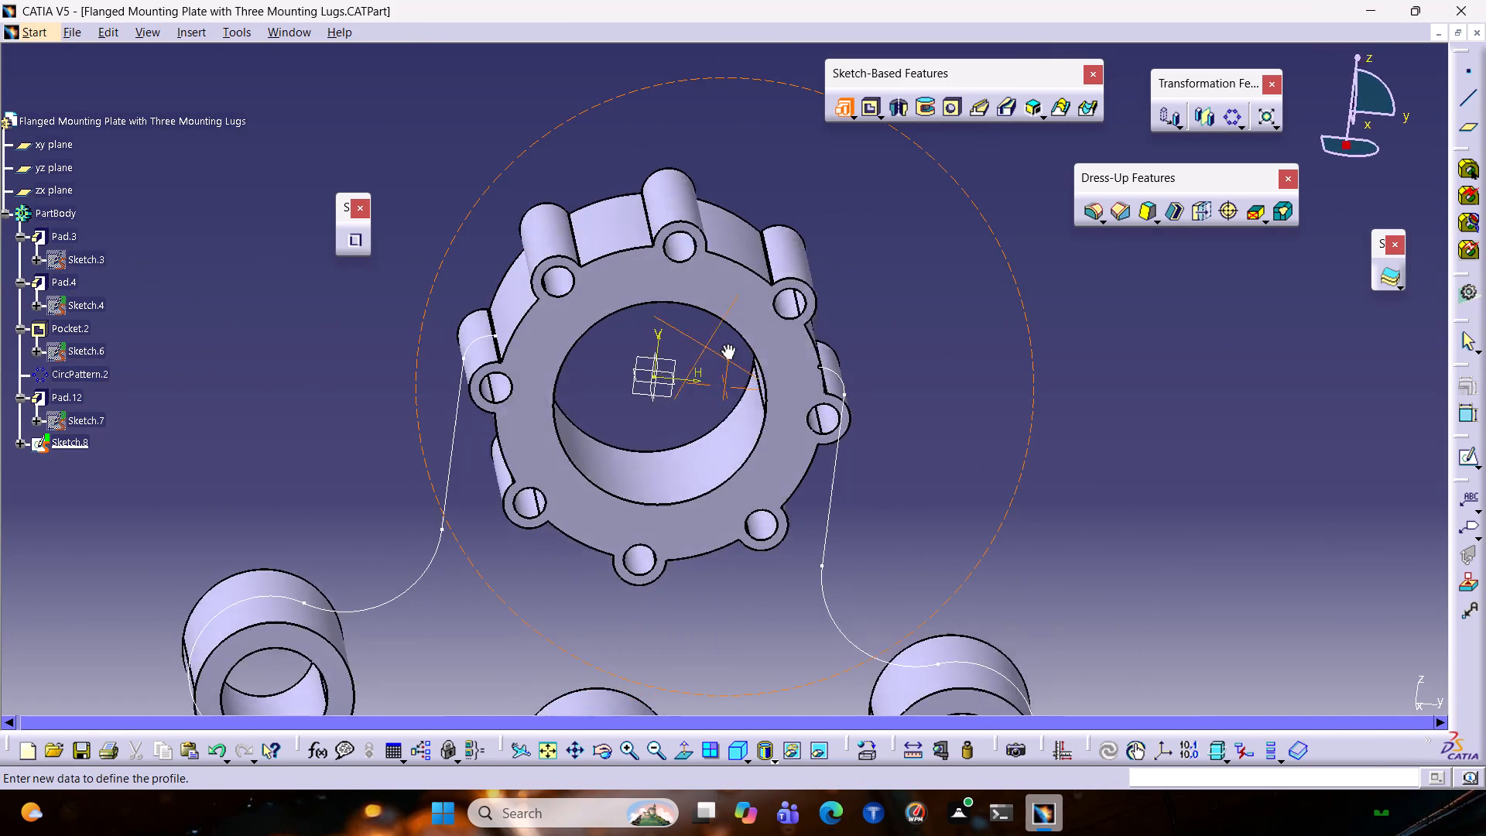
right_drag(726, 344, 670, 327)
middle_drag(726, 344, 673, 327)
scroll(690, 325, up, 1)
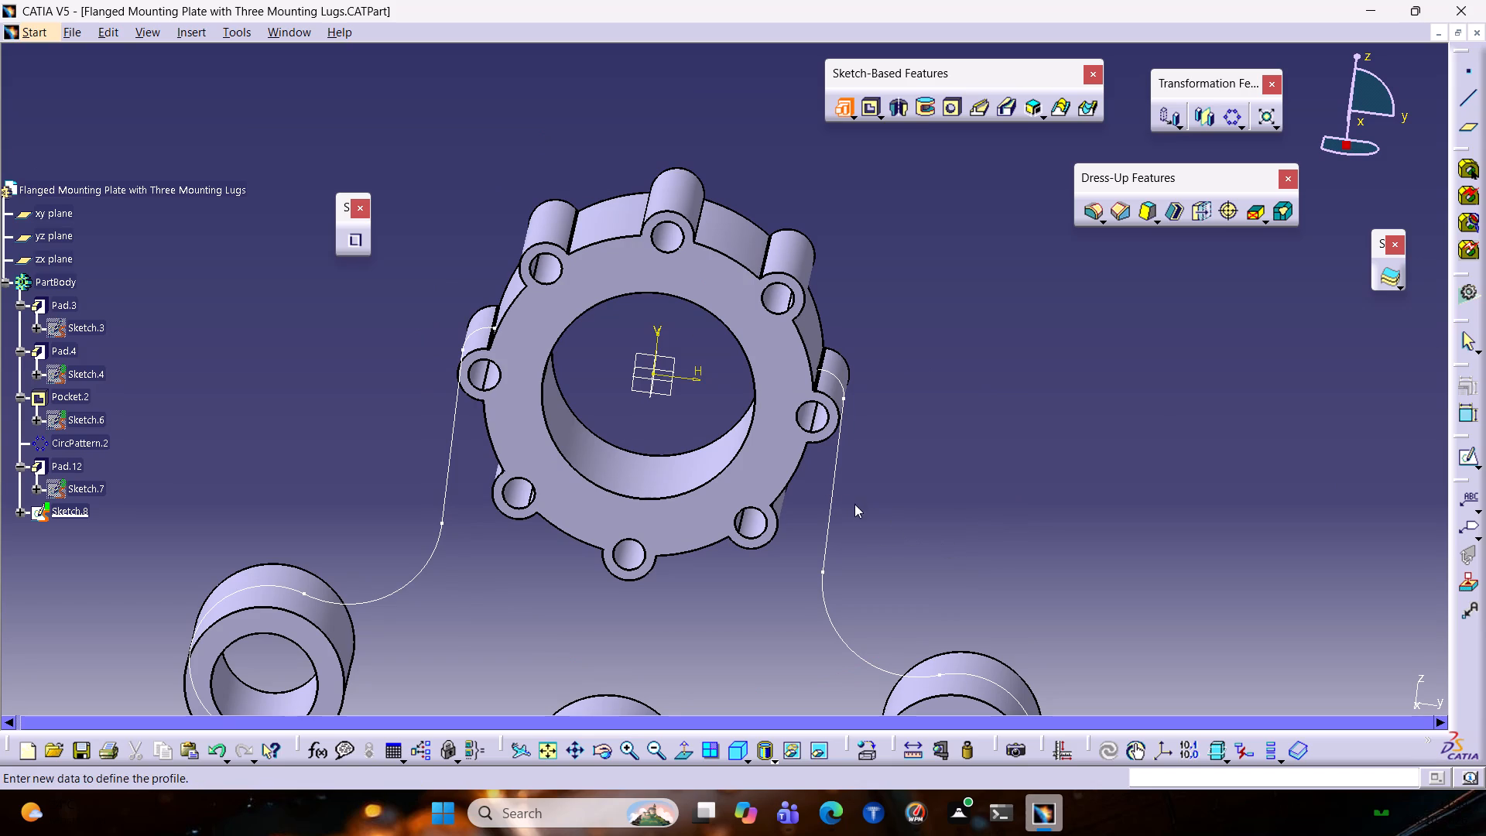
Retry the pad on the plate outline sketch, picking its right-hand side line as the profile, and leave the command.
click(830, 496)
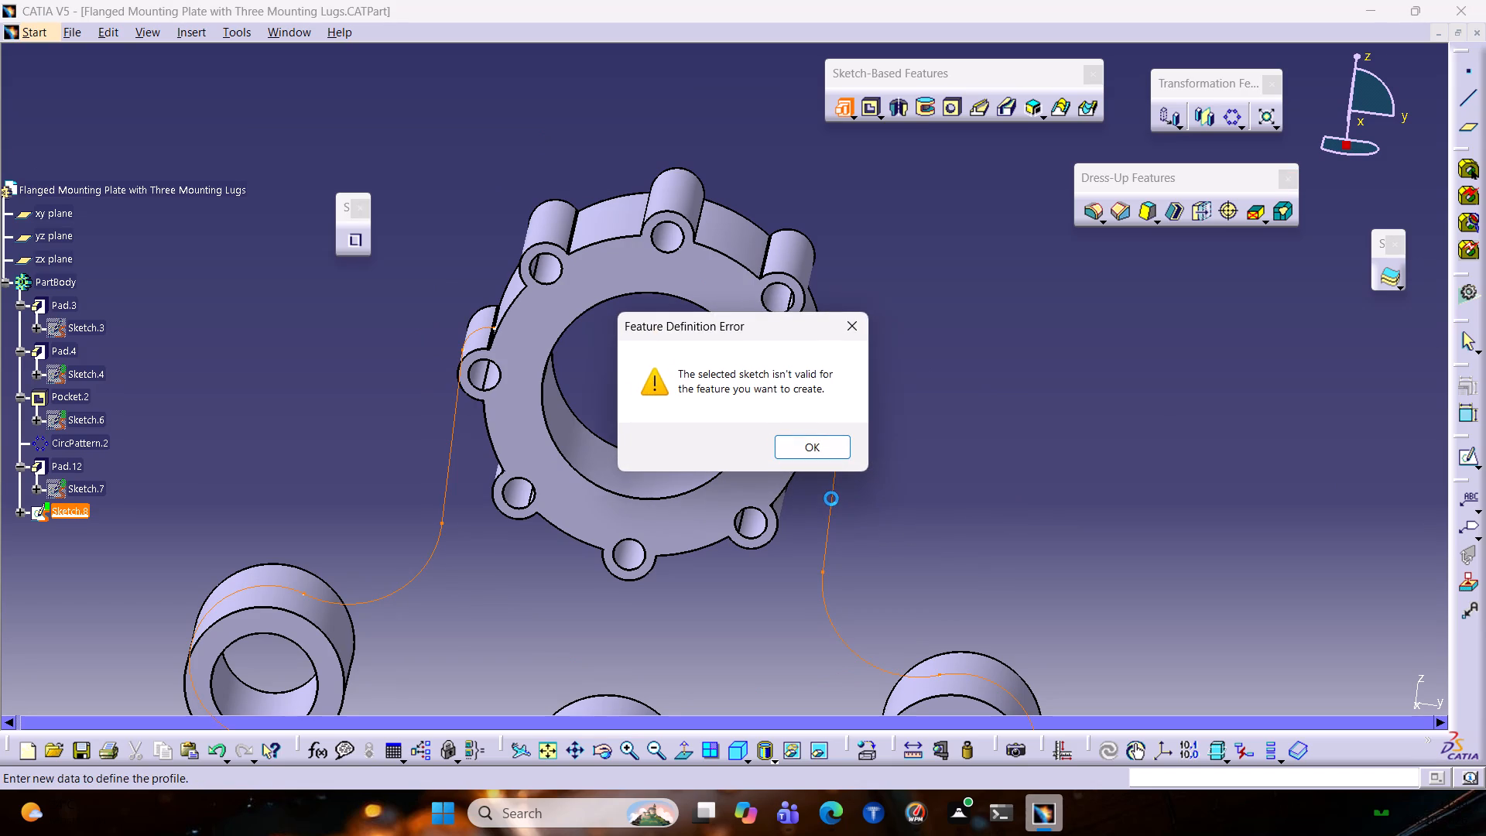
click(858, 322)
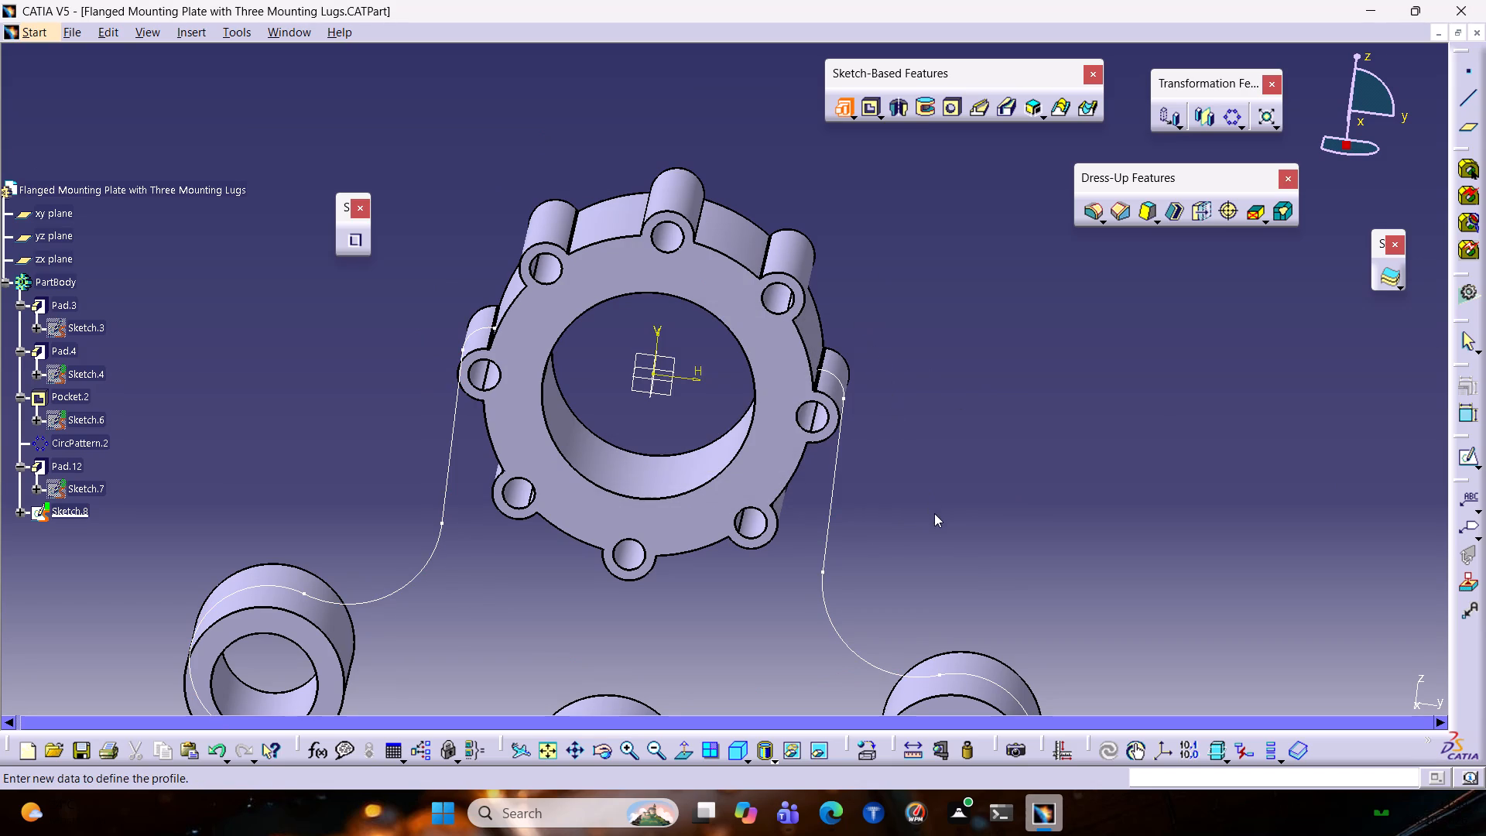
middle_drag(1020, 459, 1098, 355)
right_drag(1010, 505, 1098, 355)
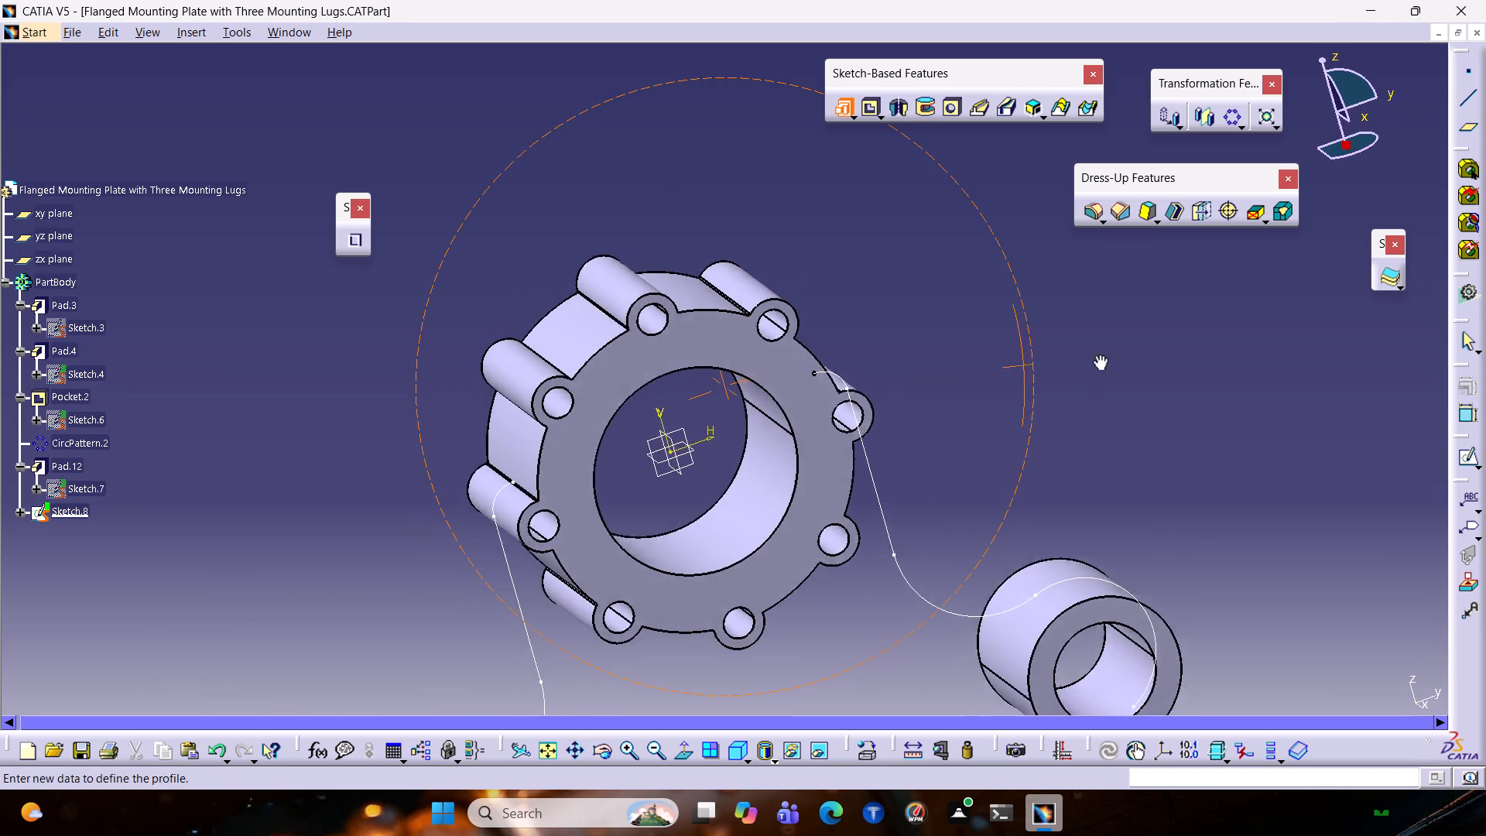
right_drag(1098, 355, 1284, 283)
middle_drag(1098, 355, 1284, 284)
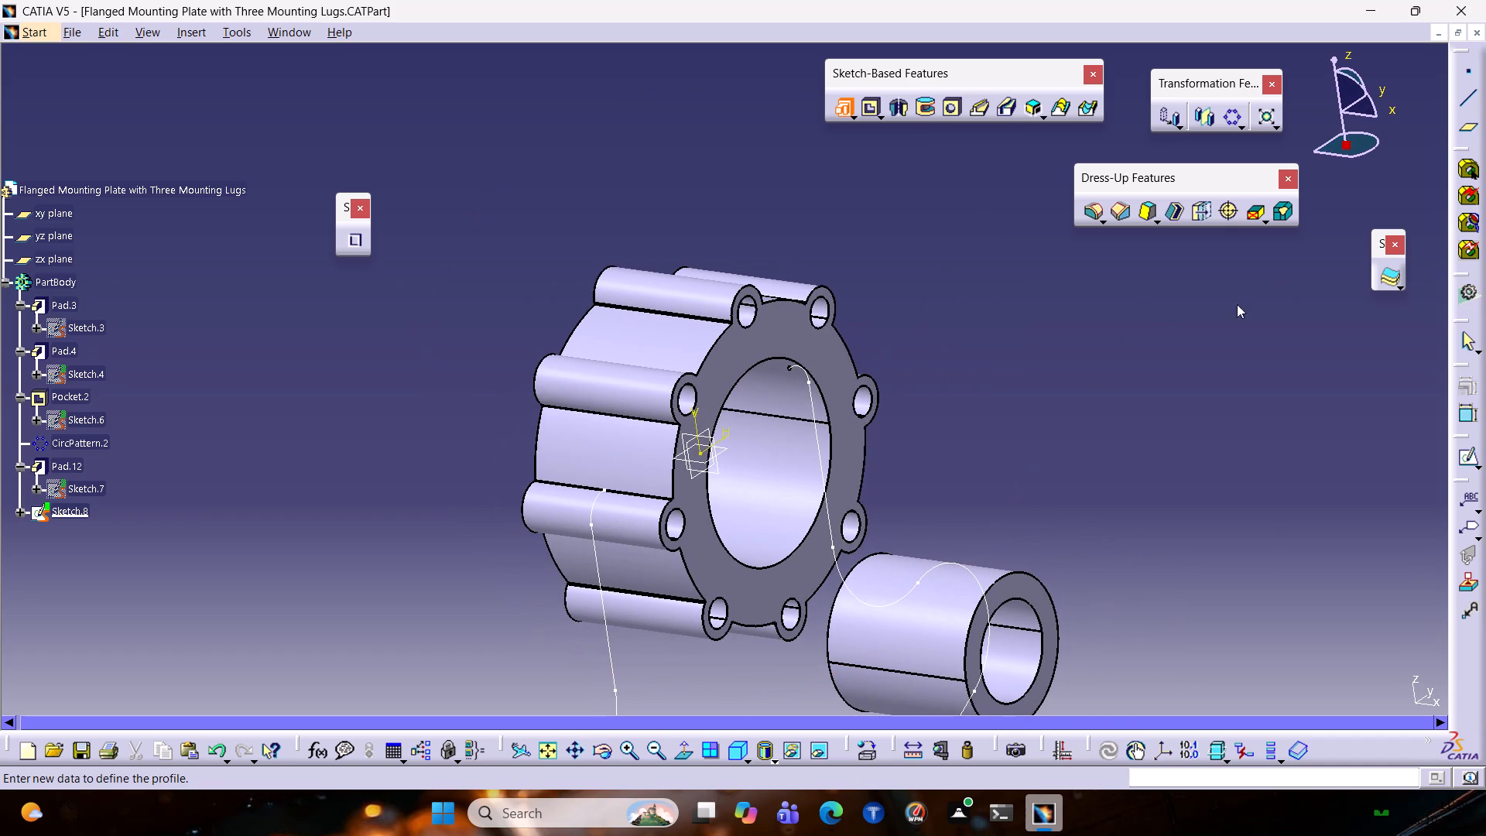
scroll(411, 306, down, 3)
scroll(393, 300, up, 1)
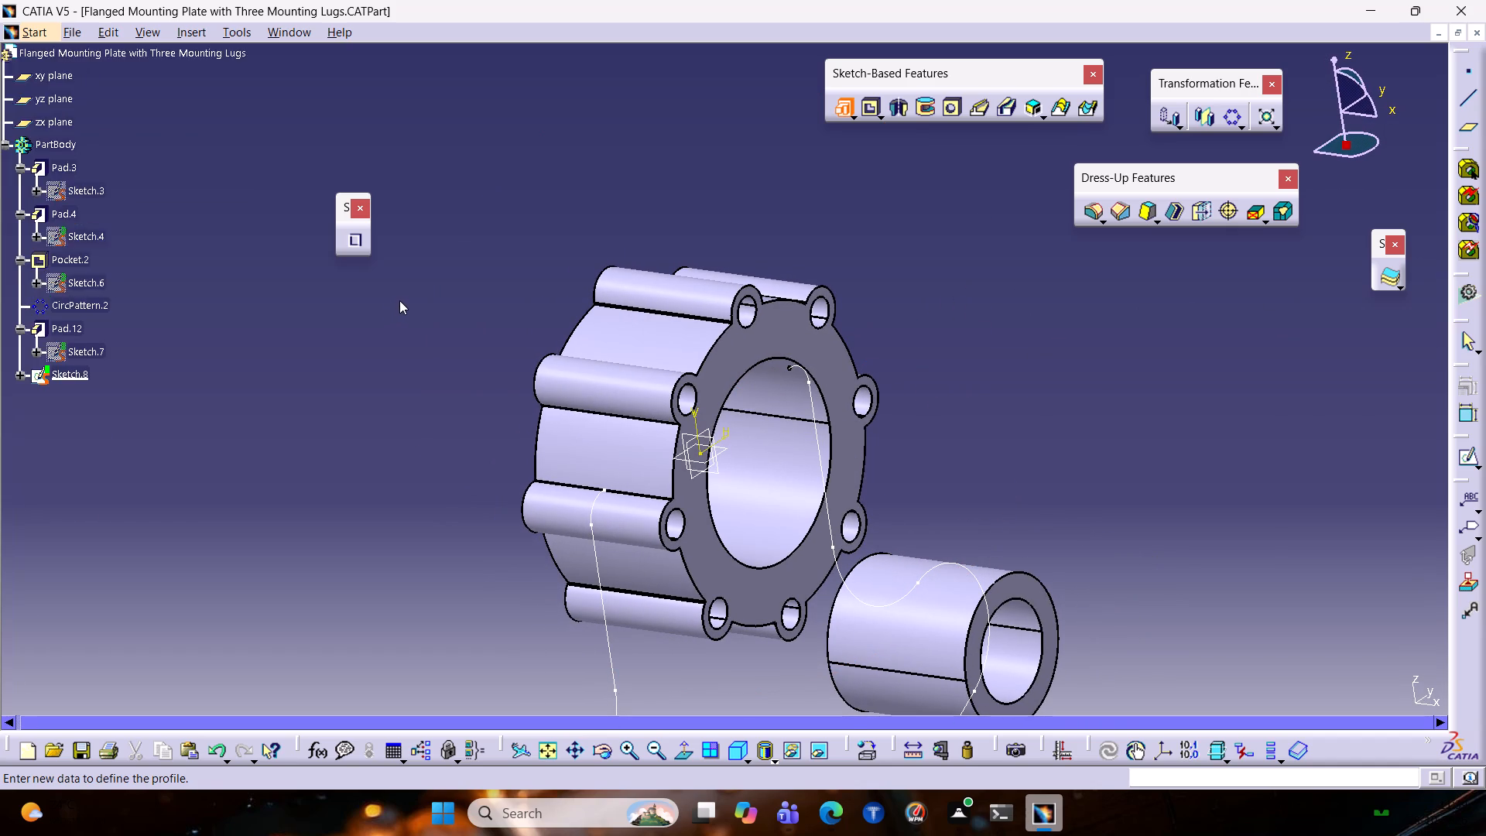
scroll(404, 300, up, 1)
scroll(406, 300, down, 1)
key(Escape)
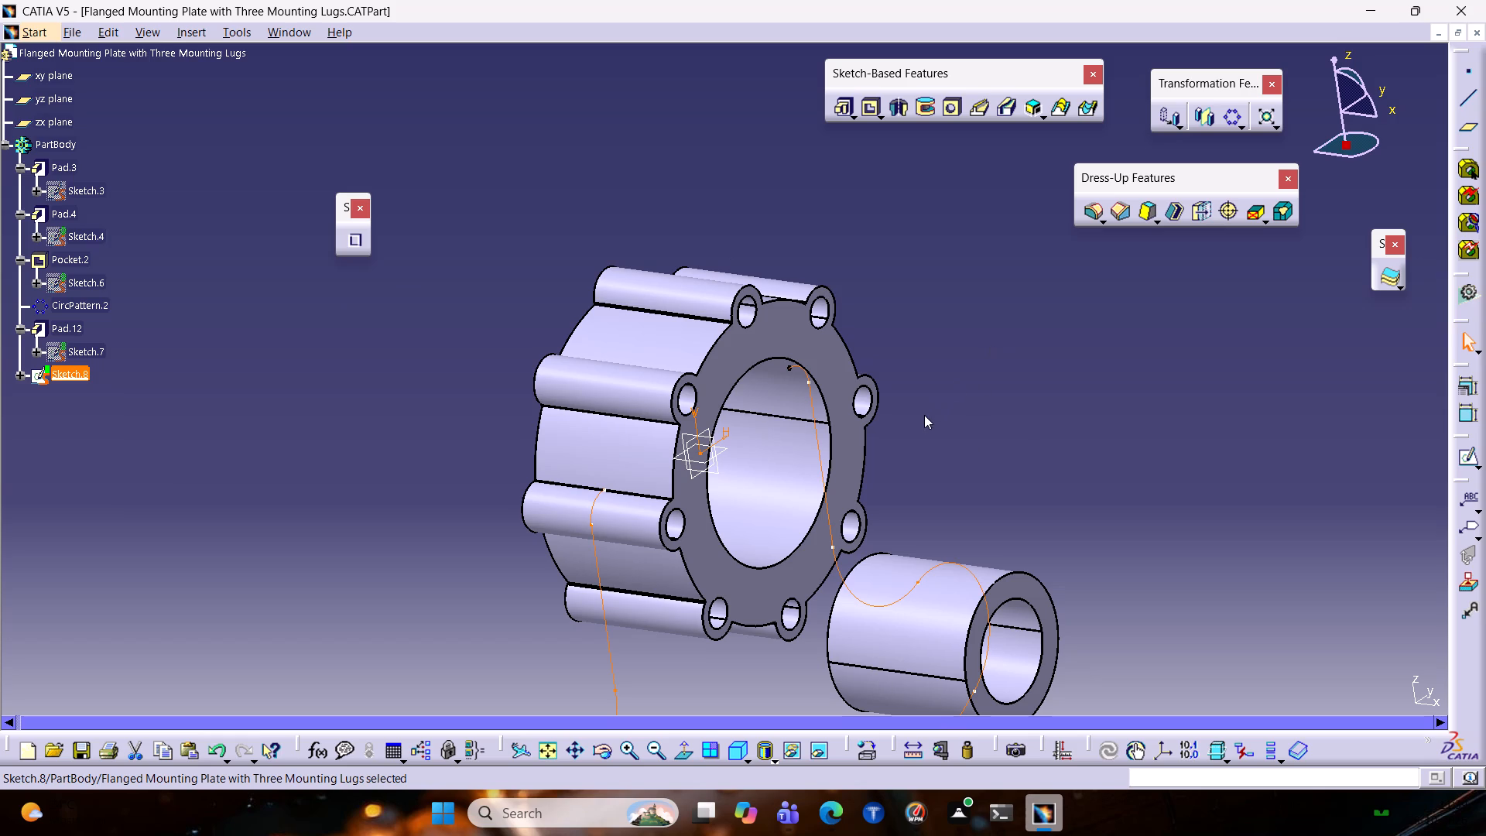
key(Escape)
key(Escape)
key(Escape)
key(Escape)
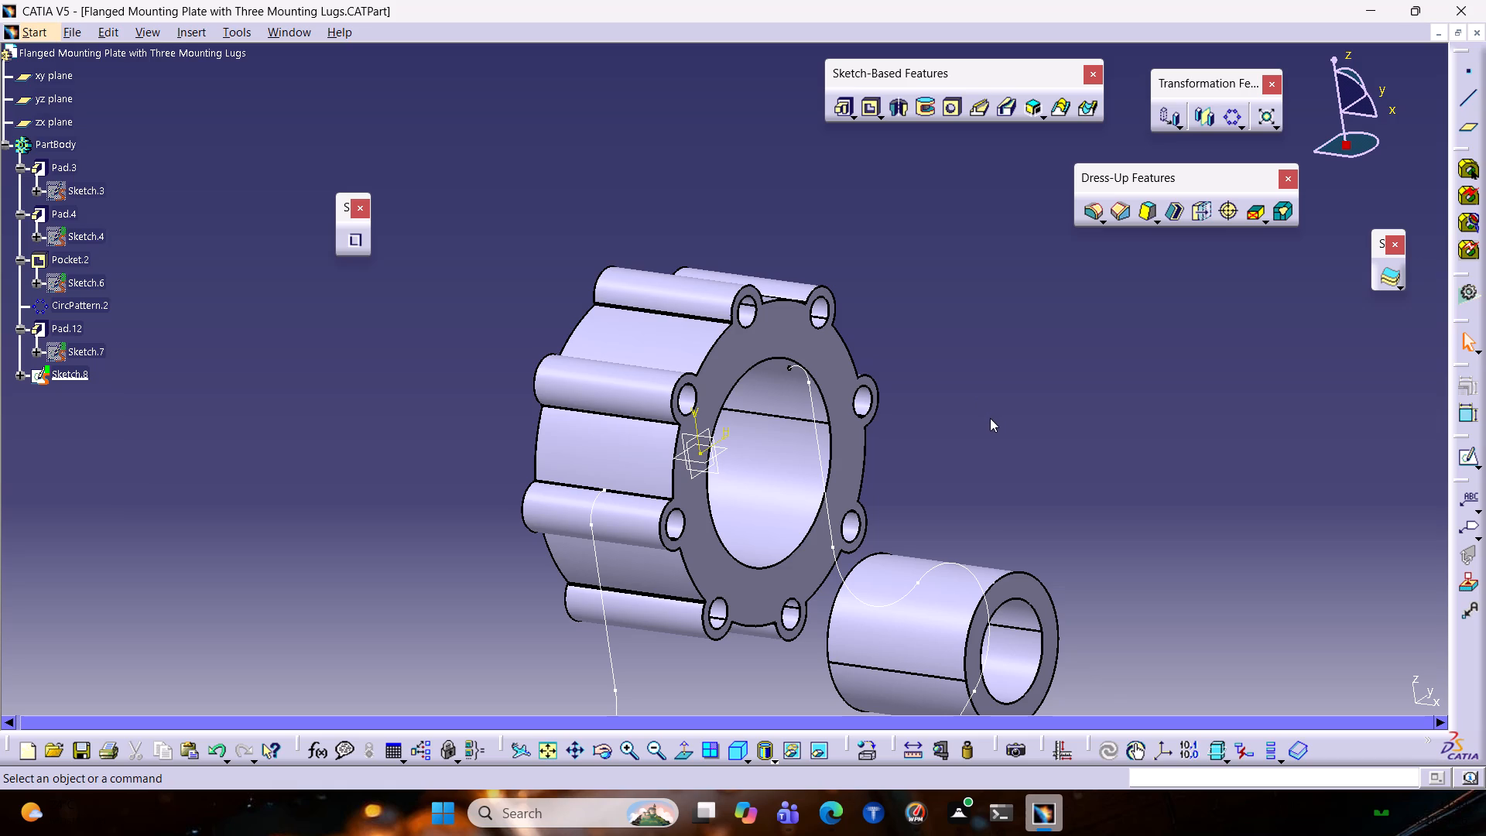
Reopen the plate outline sketch for editing, with the right-hand side line and its lower fillet arc in view.
middle_drag(978, 454, 447, 548)
right_drag(977, 459, 447, 548)
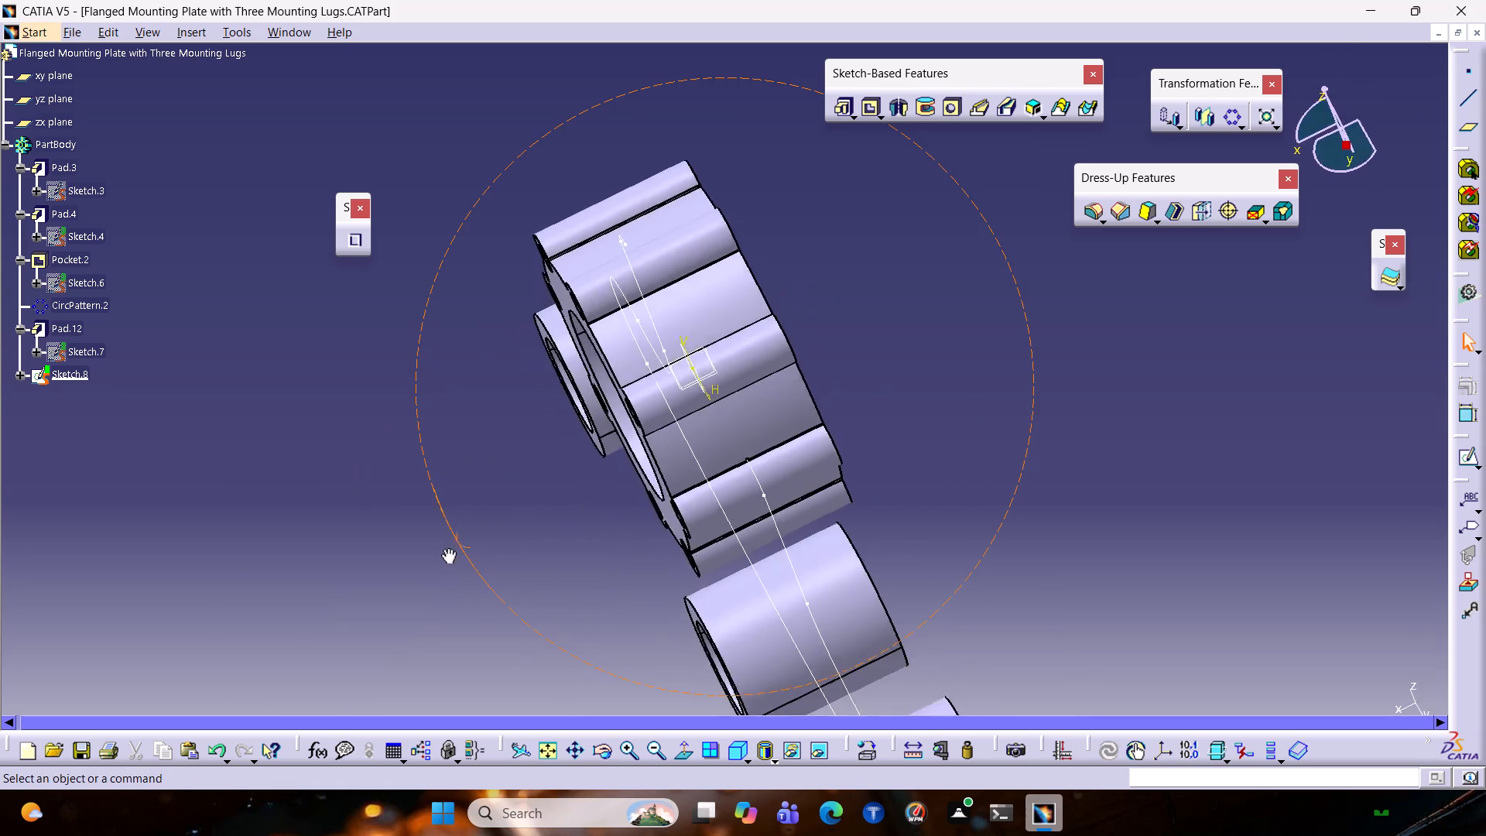
right_drag(447, 548, 718, 423)
middle_drag(447, 548, 718, 423)
scroll(718, 423, up, 1)
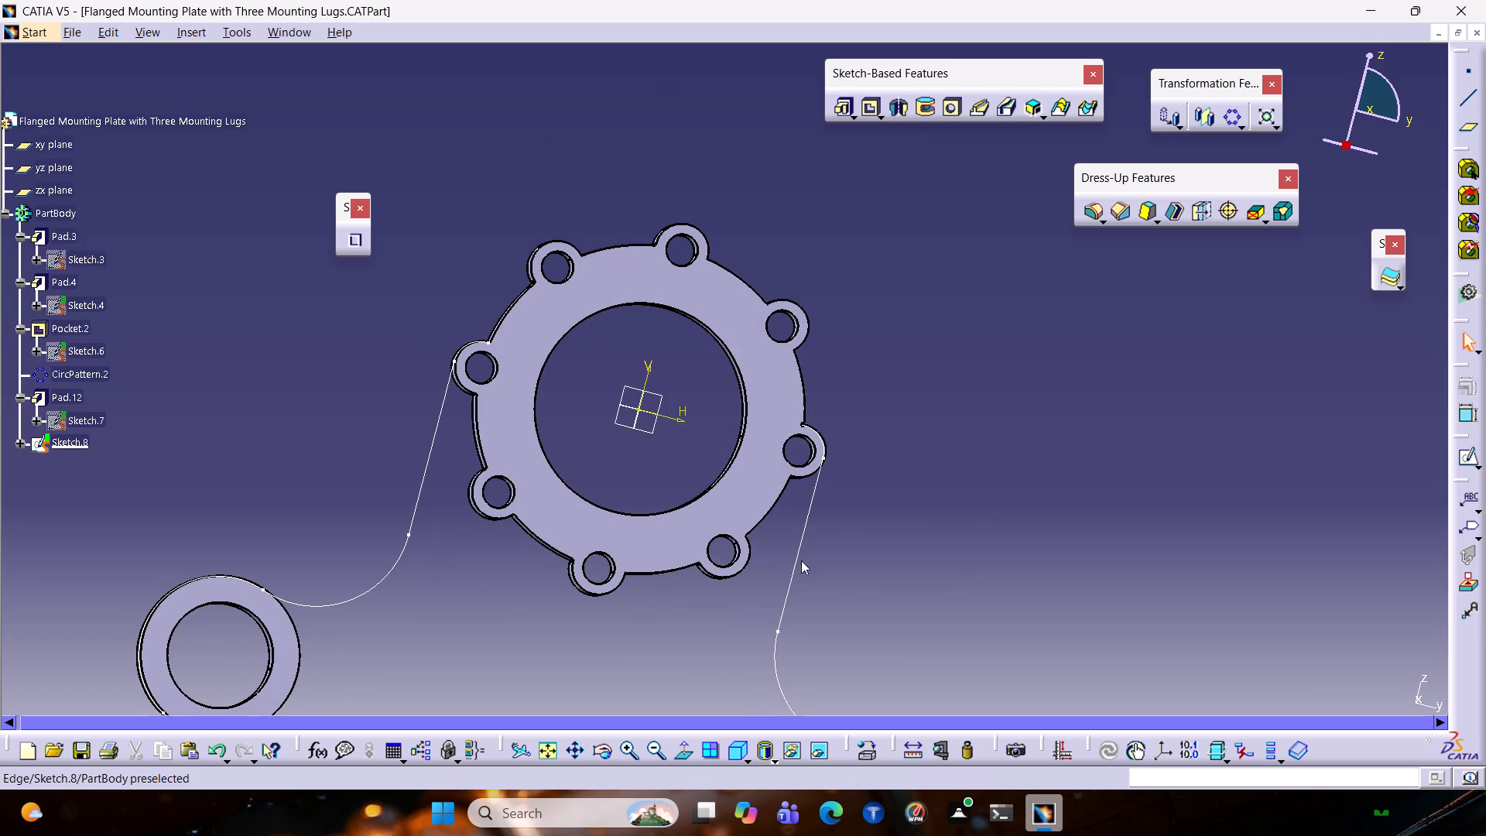
double_click(803, 546)
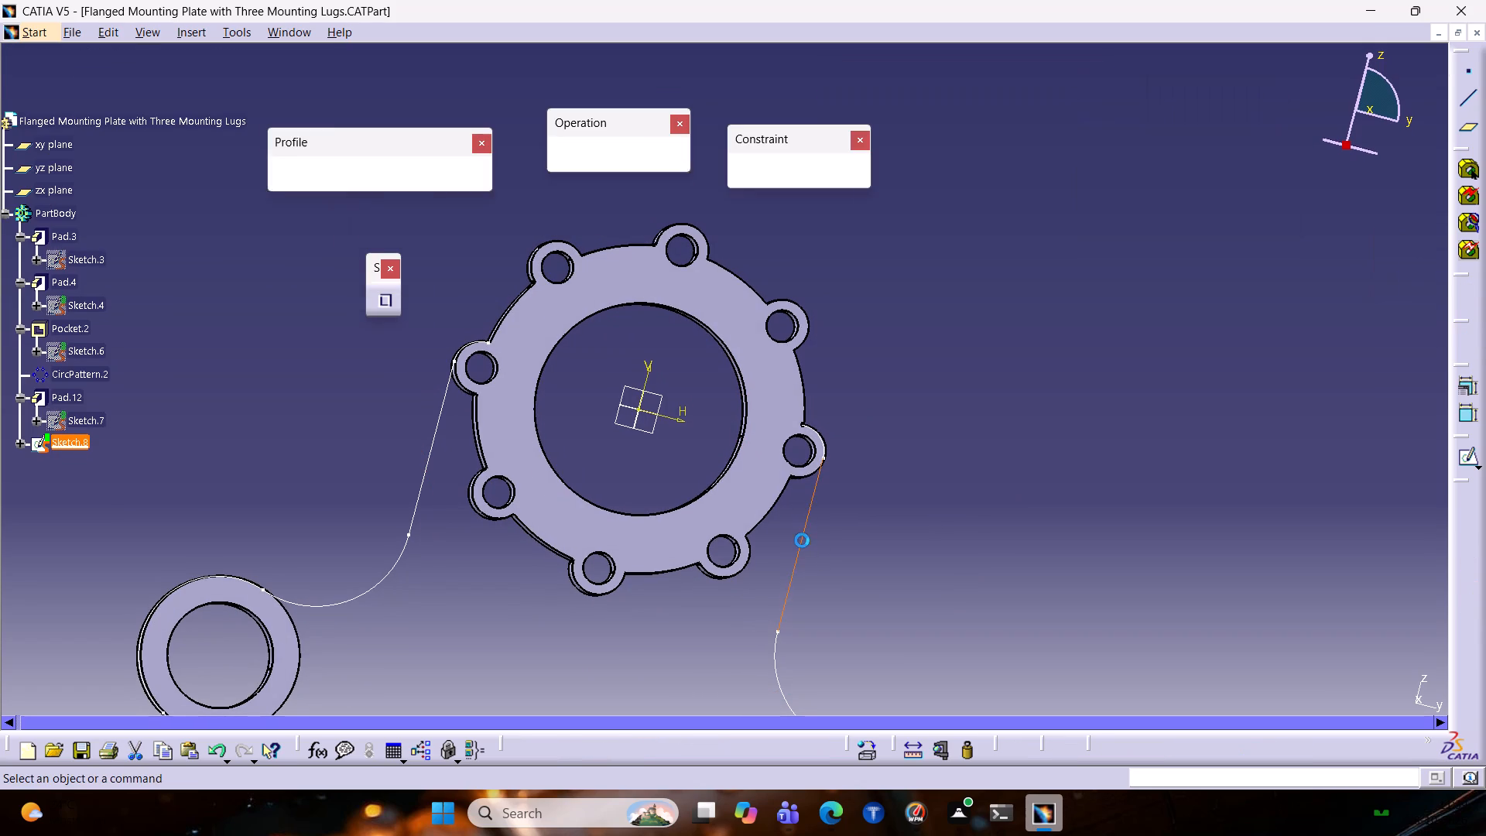
middle_drag(957, 560, 1016, 403)
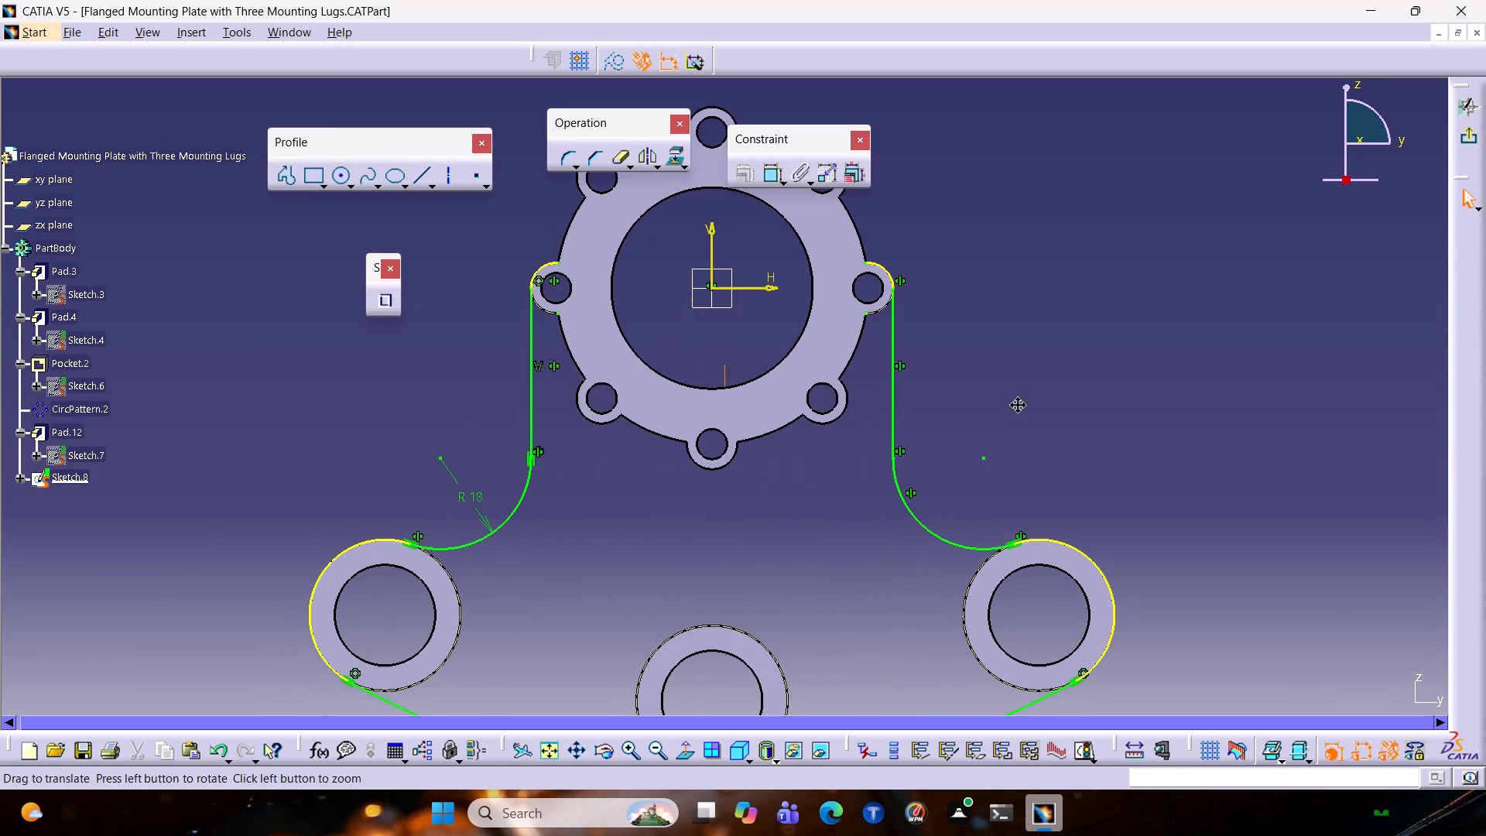
middle_drag(1016, 403, 1016, 406)
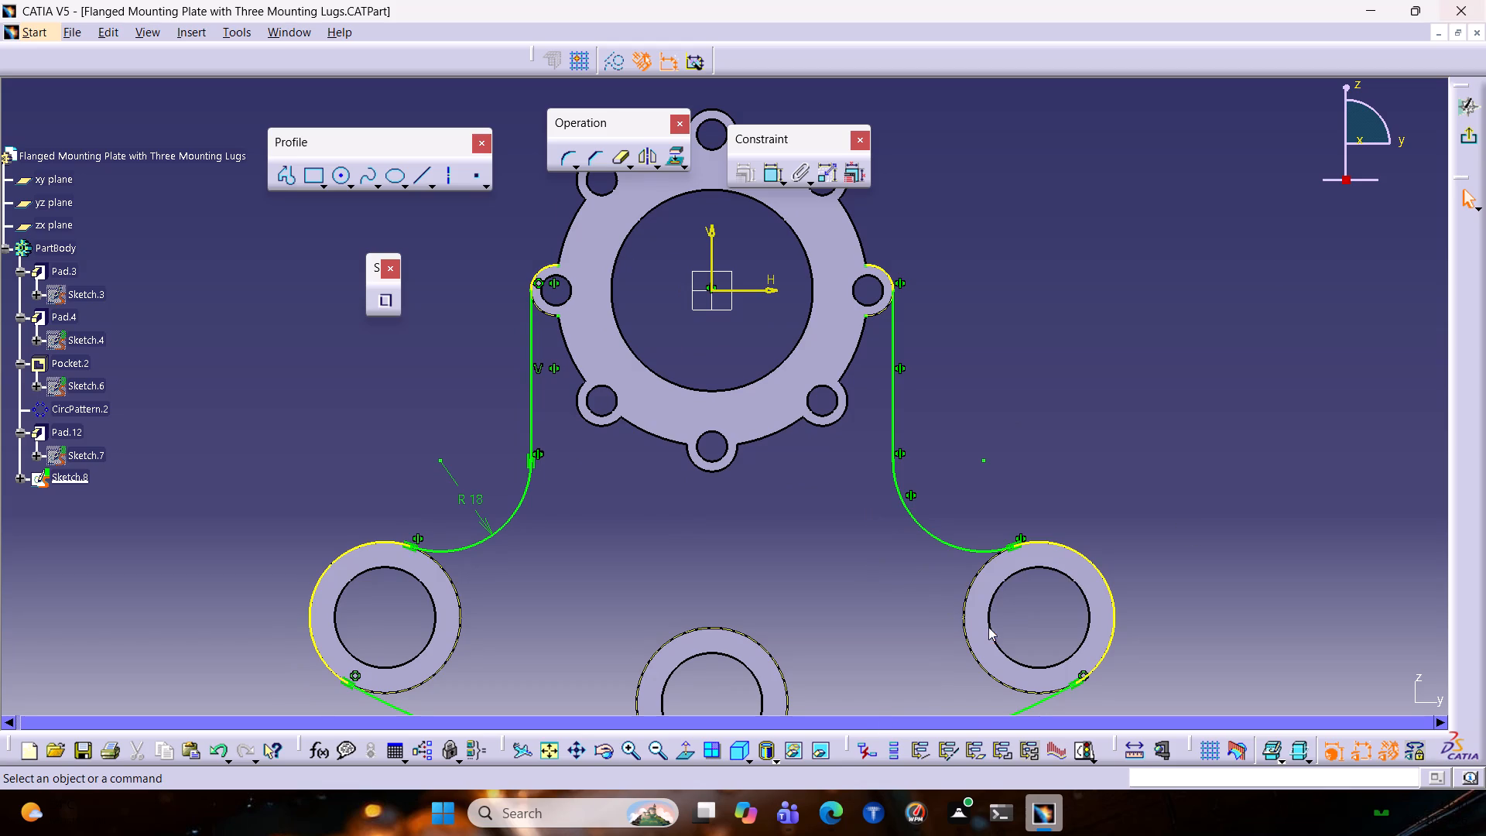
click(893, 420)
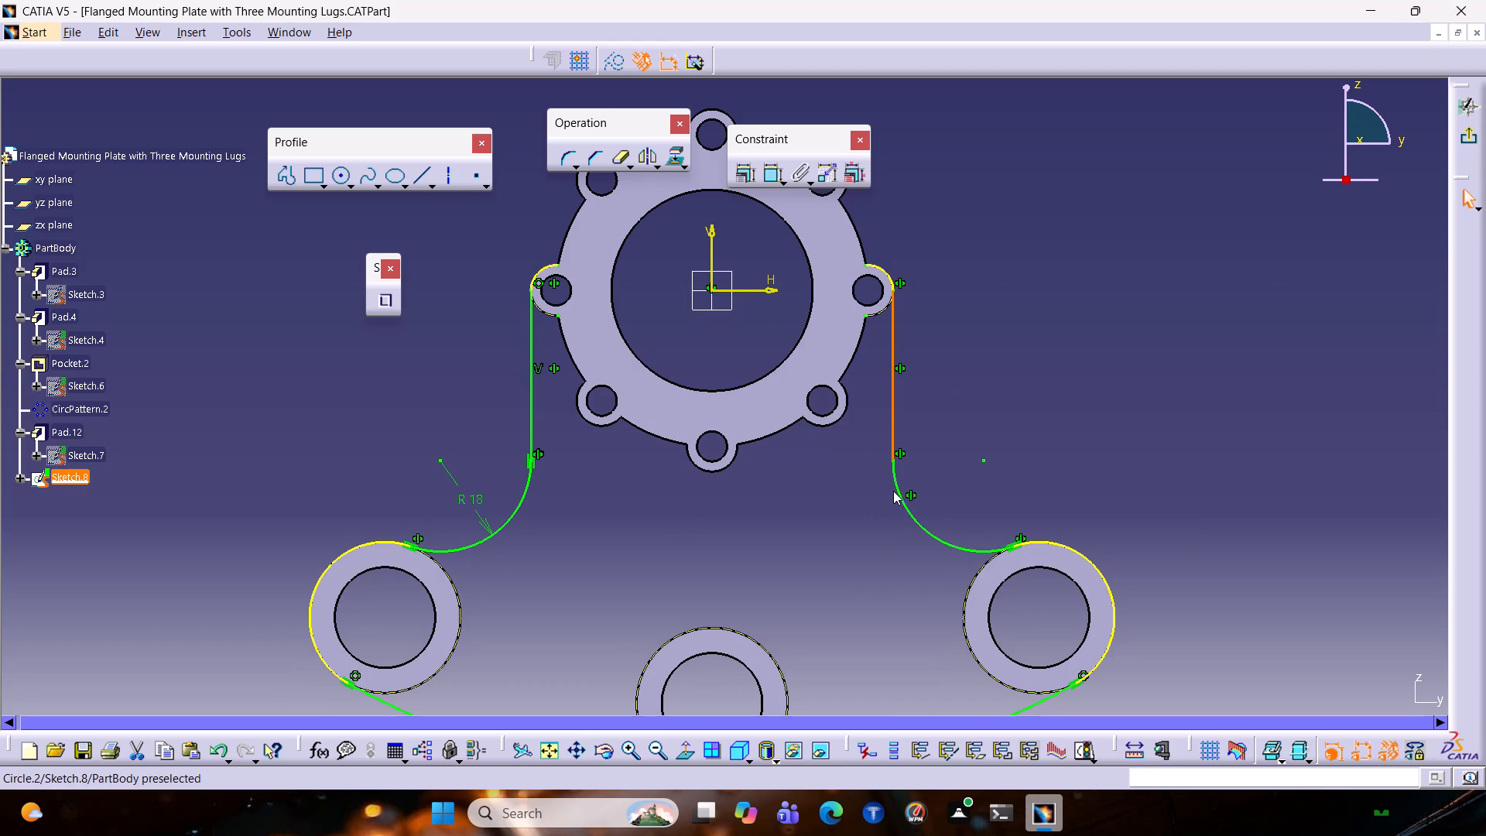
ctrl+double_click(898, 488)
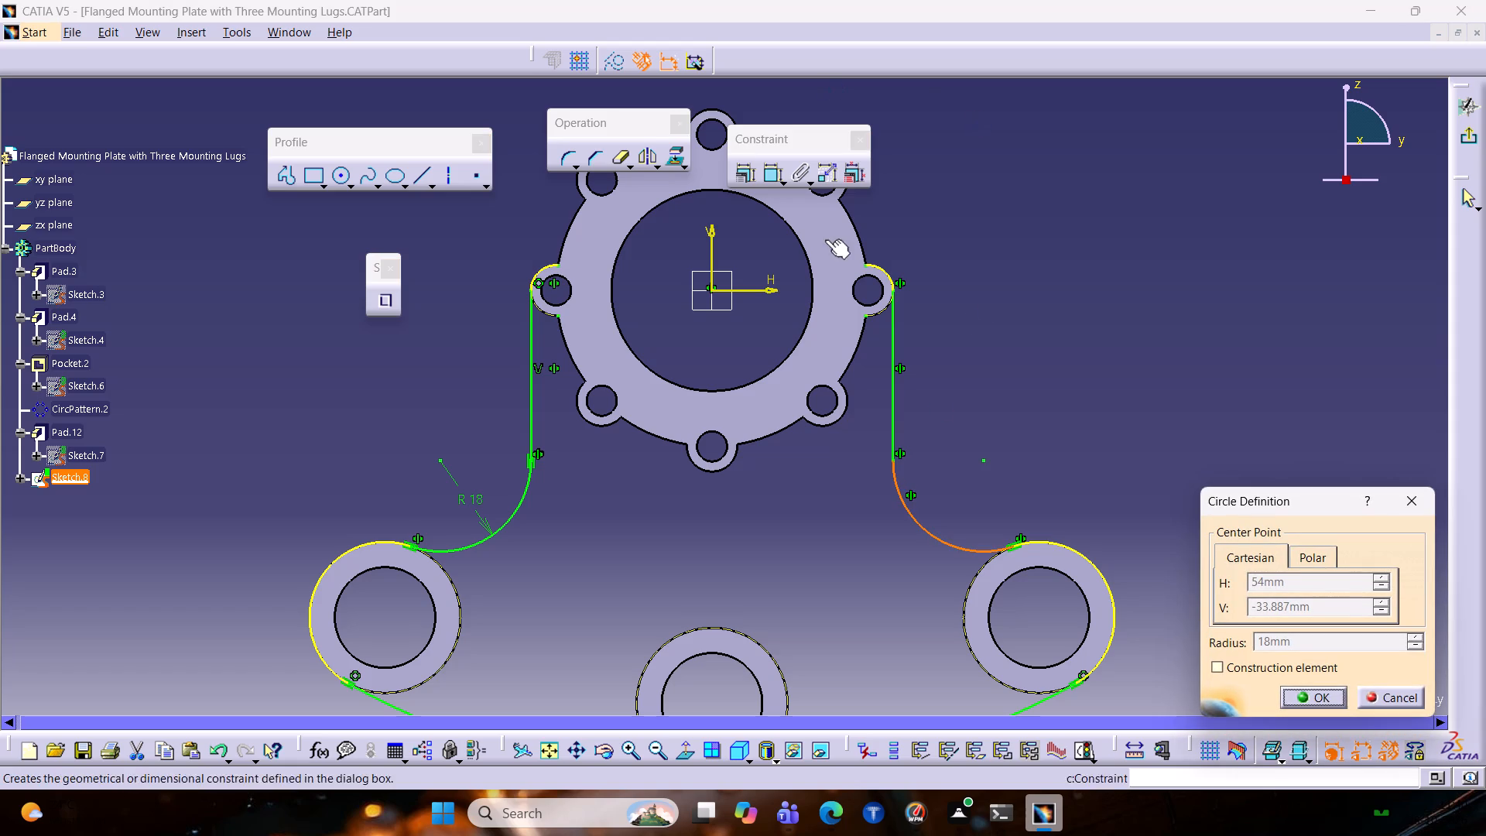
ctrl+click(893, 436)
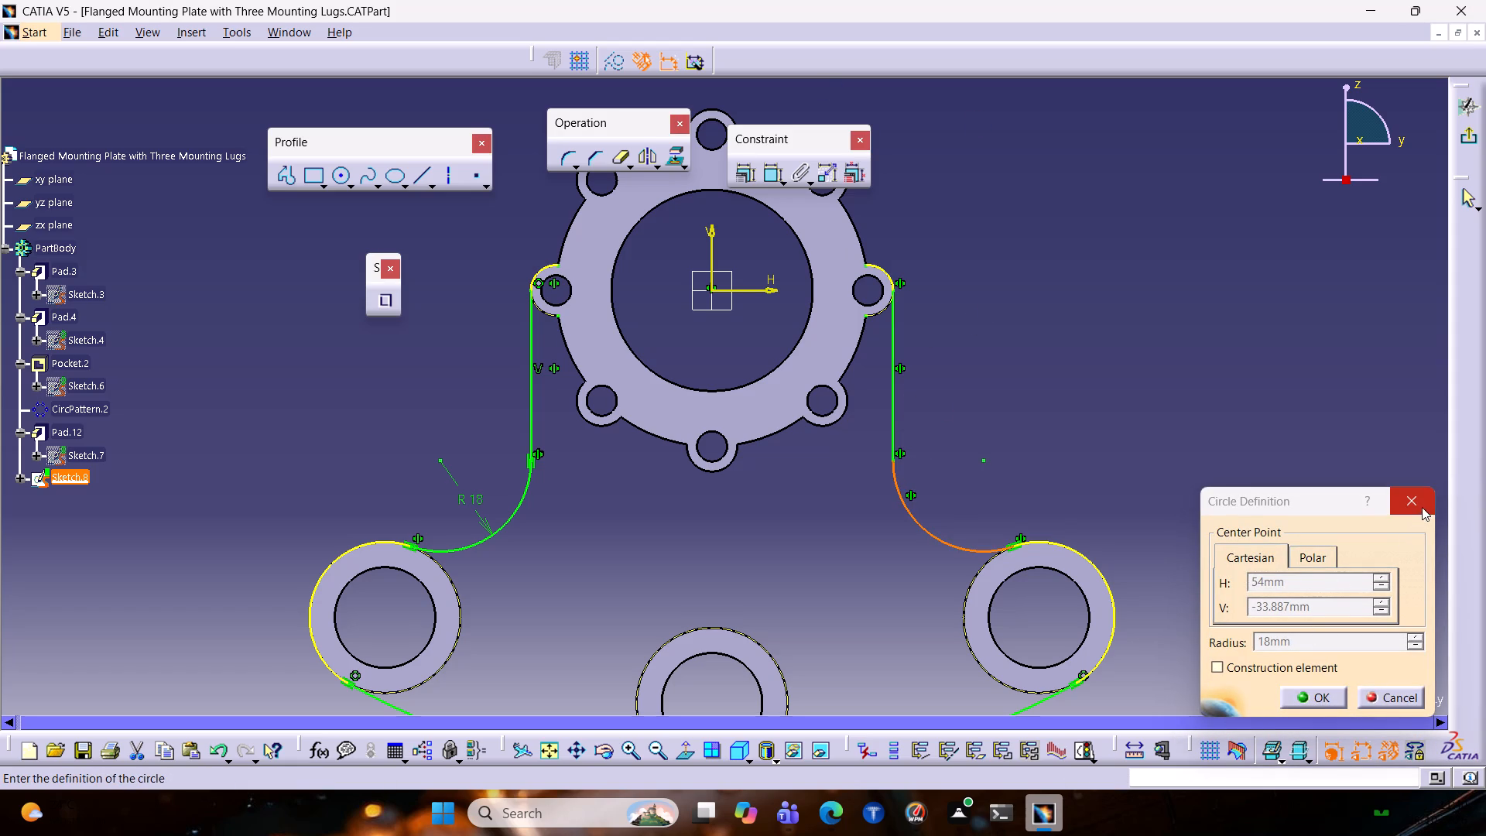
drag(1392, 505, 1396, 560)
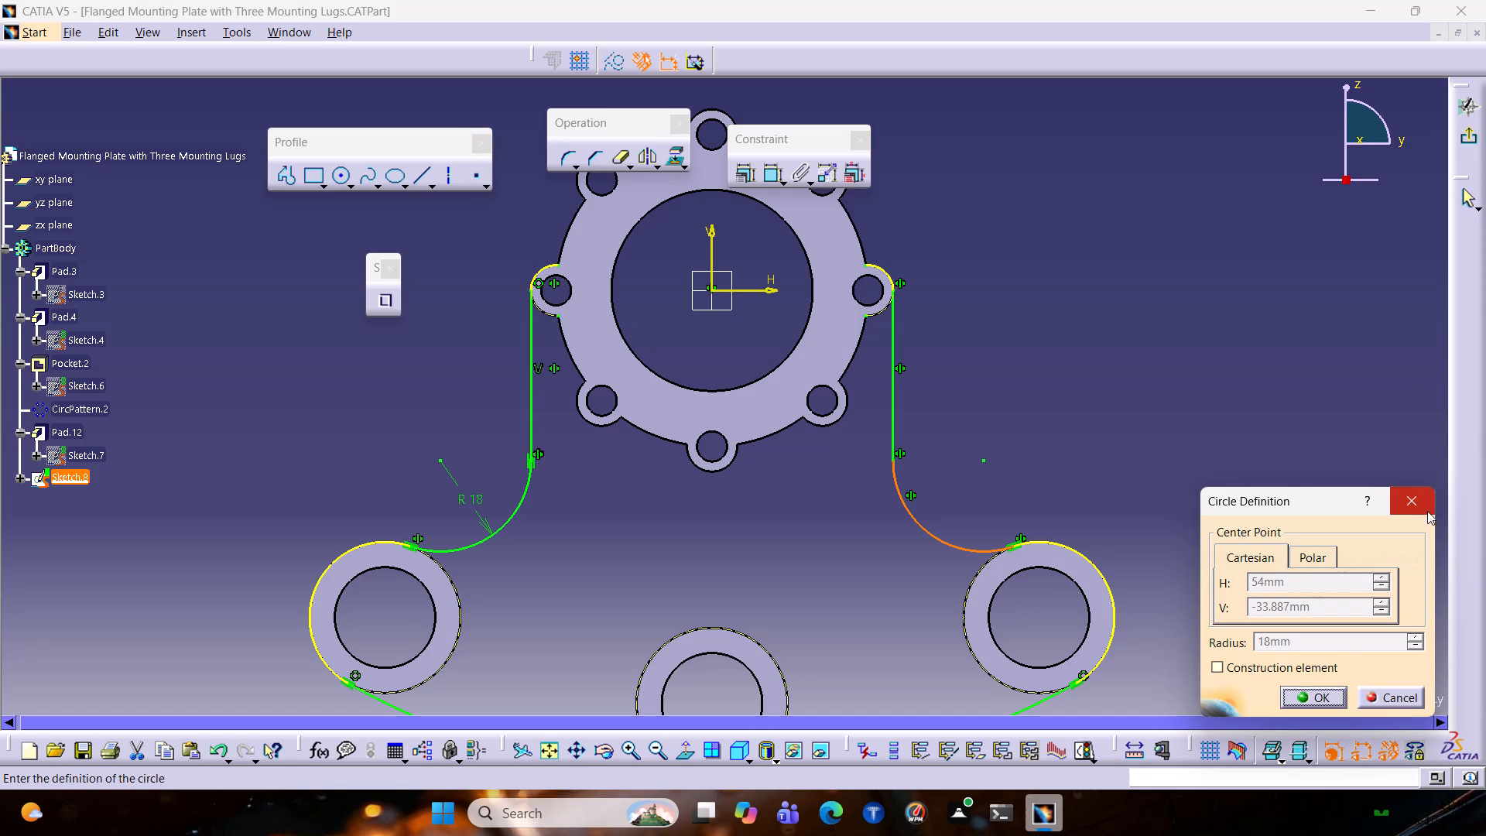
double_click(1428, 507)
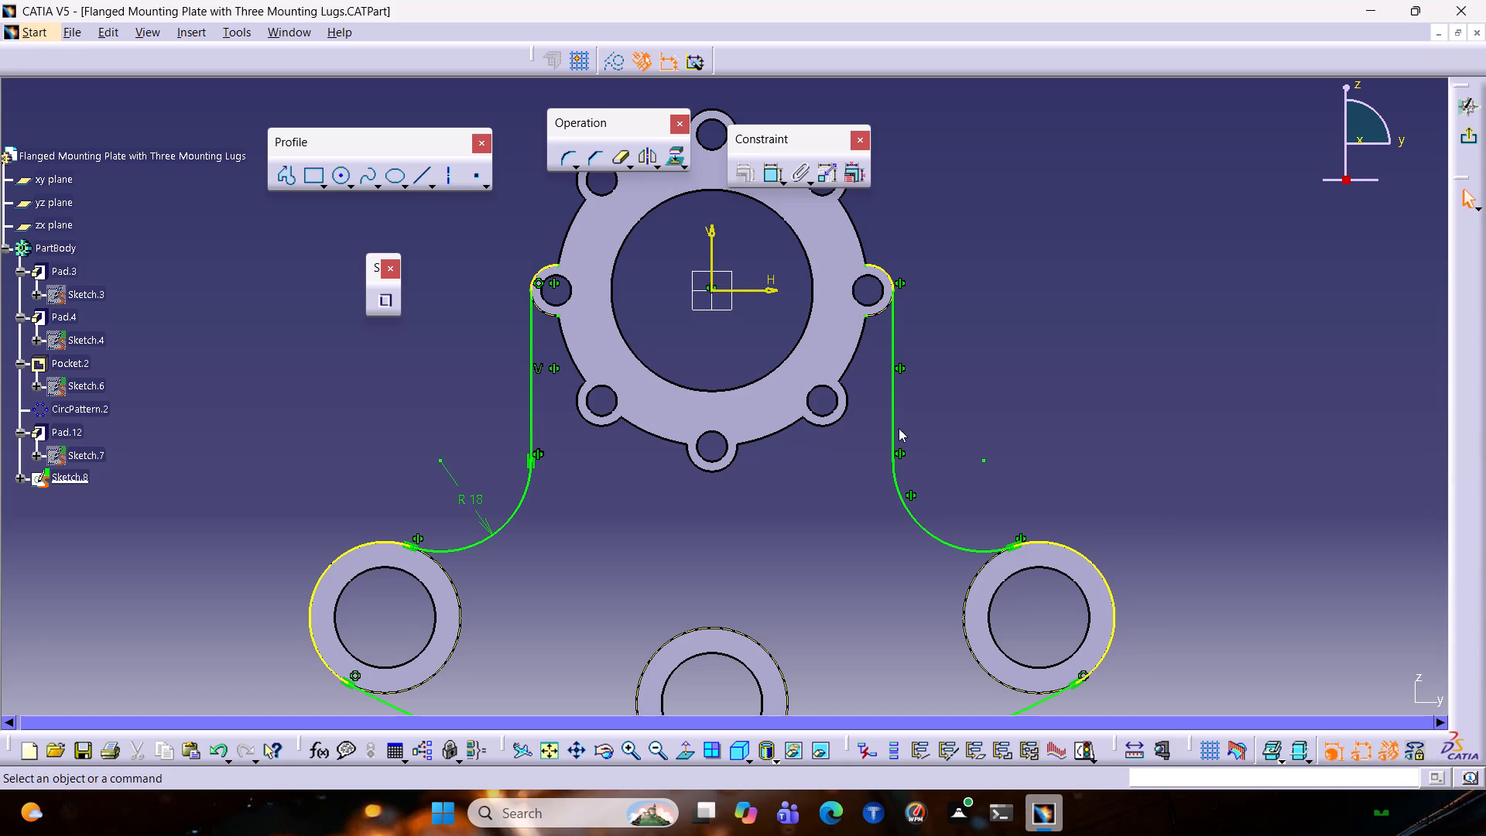
Add a tangency constraint between the right-hand vertical side line and the fillet arc below it, and exit the sketch.
click(895, 435)
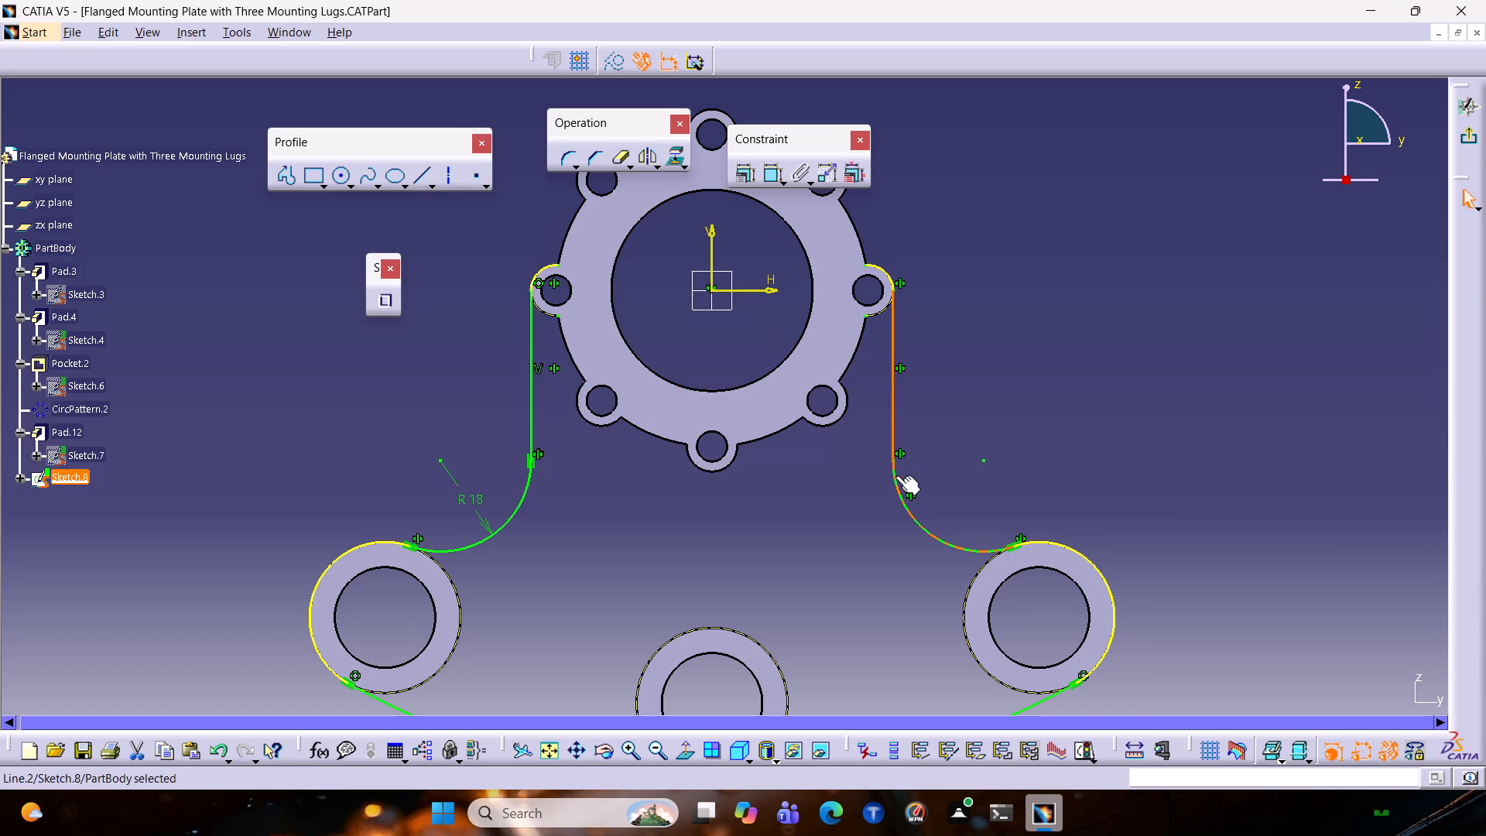
ctrl+click(893, 478)
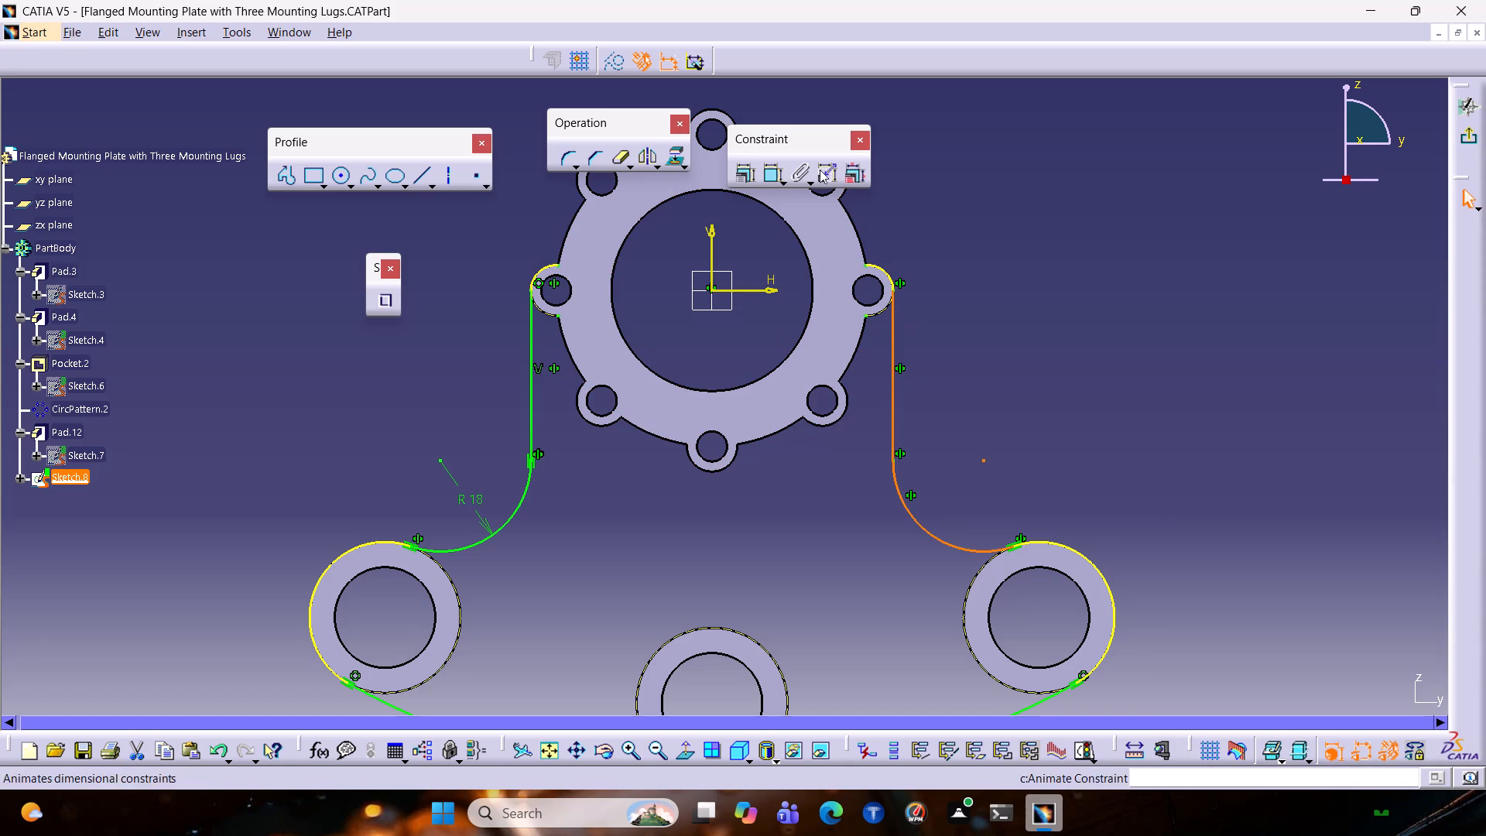
double_click(748, 171)
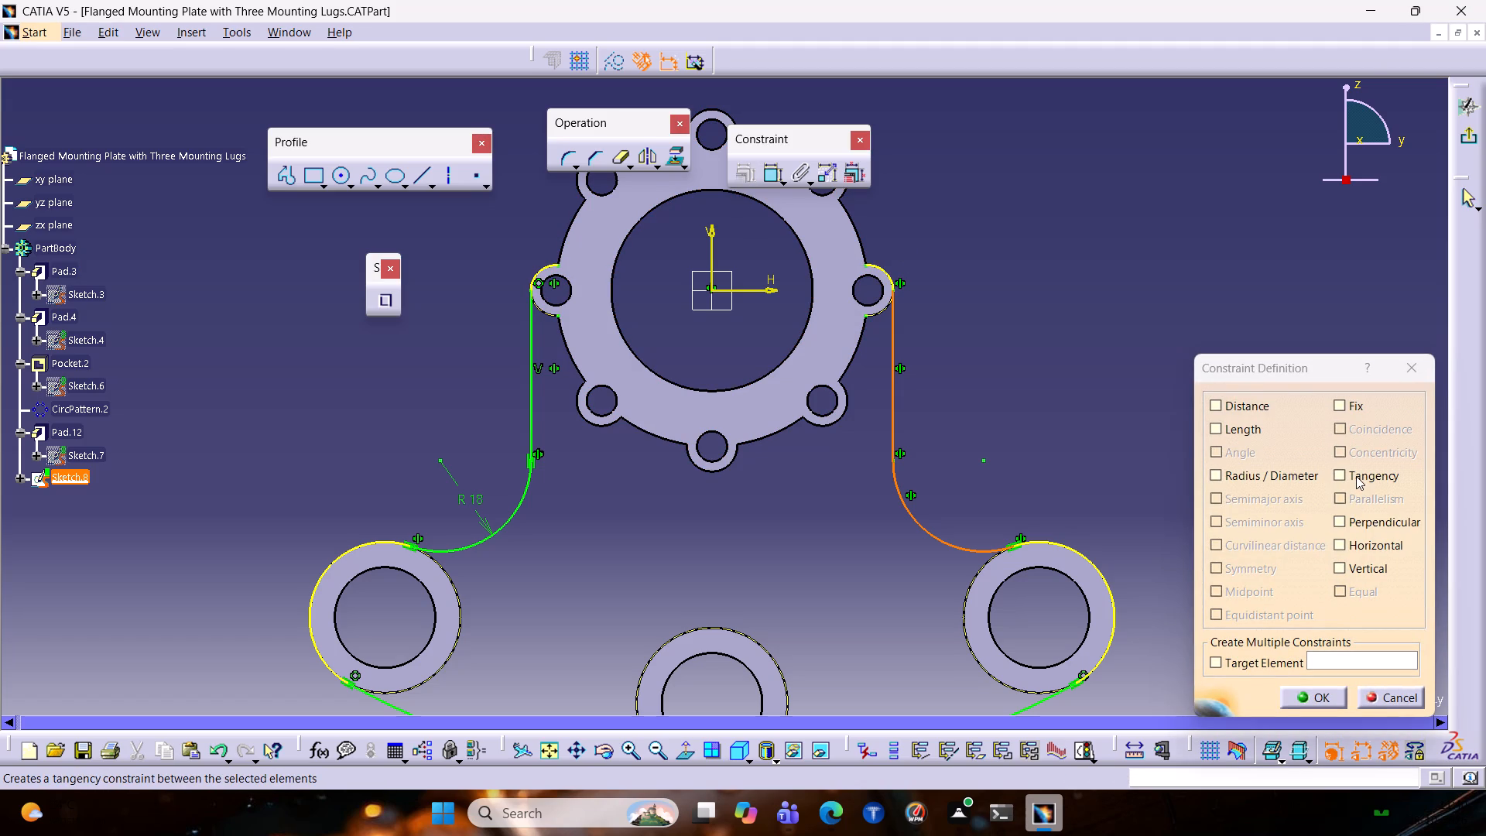
click(1356, 476)
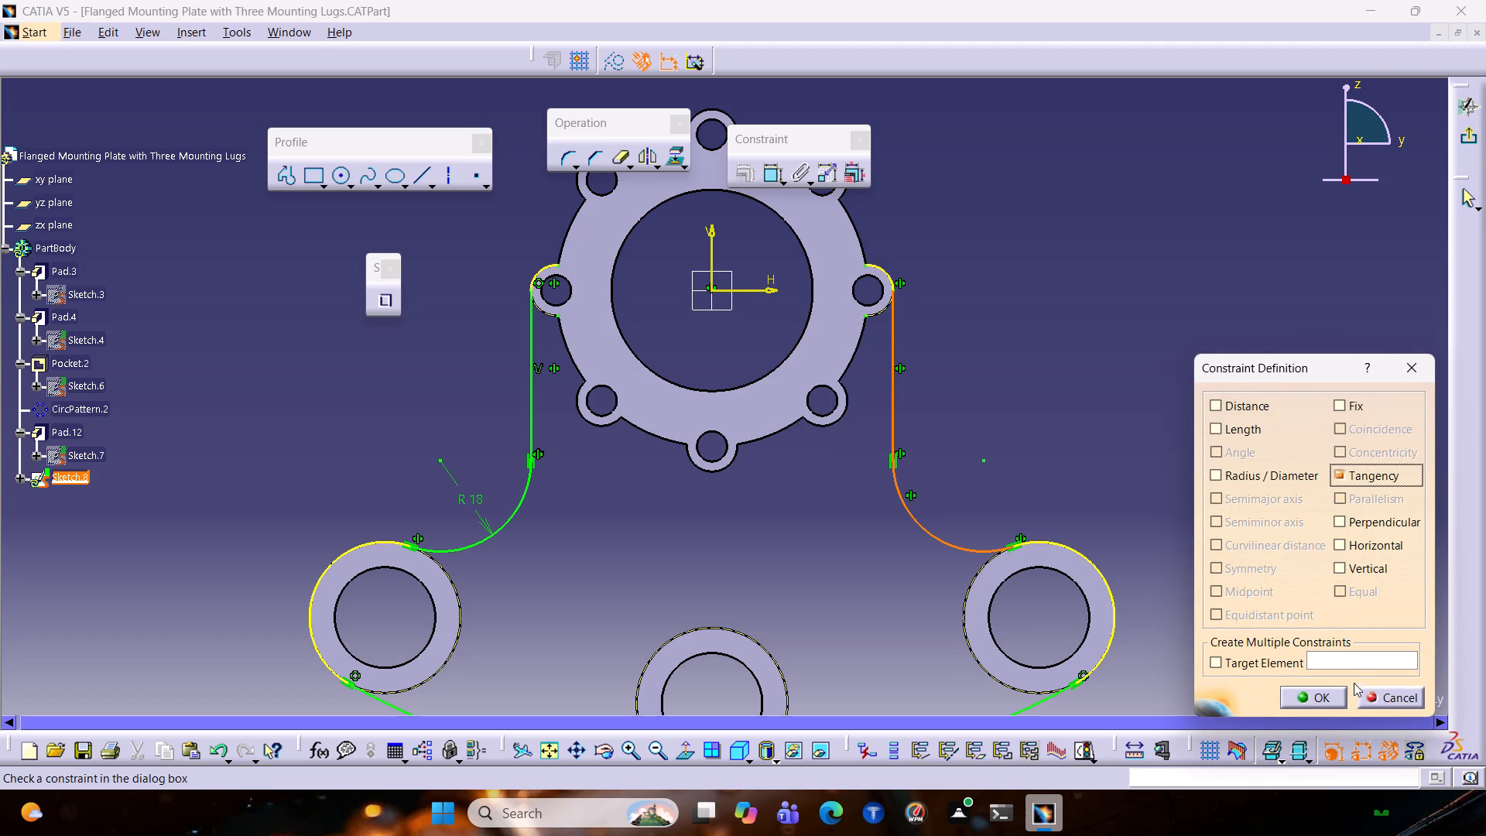
click(1325, 699)
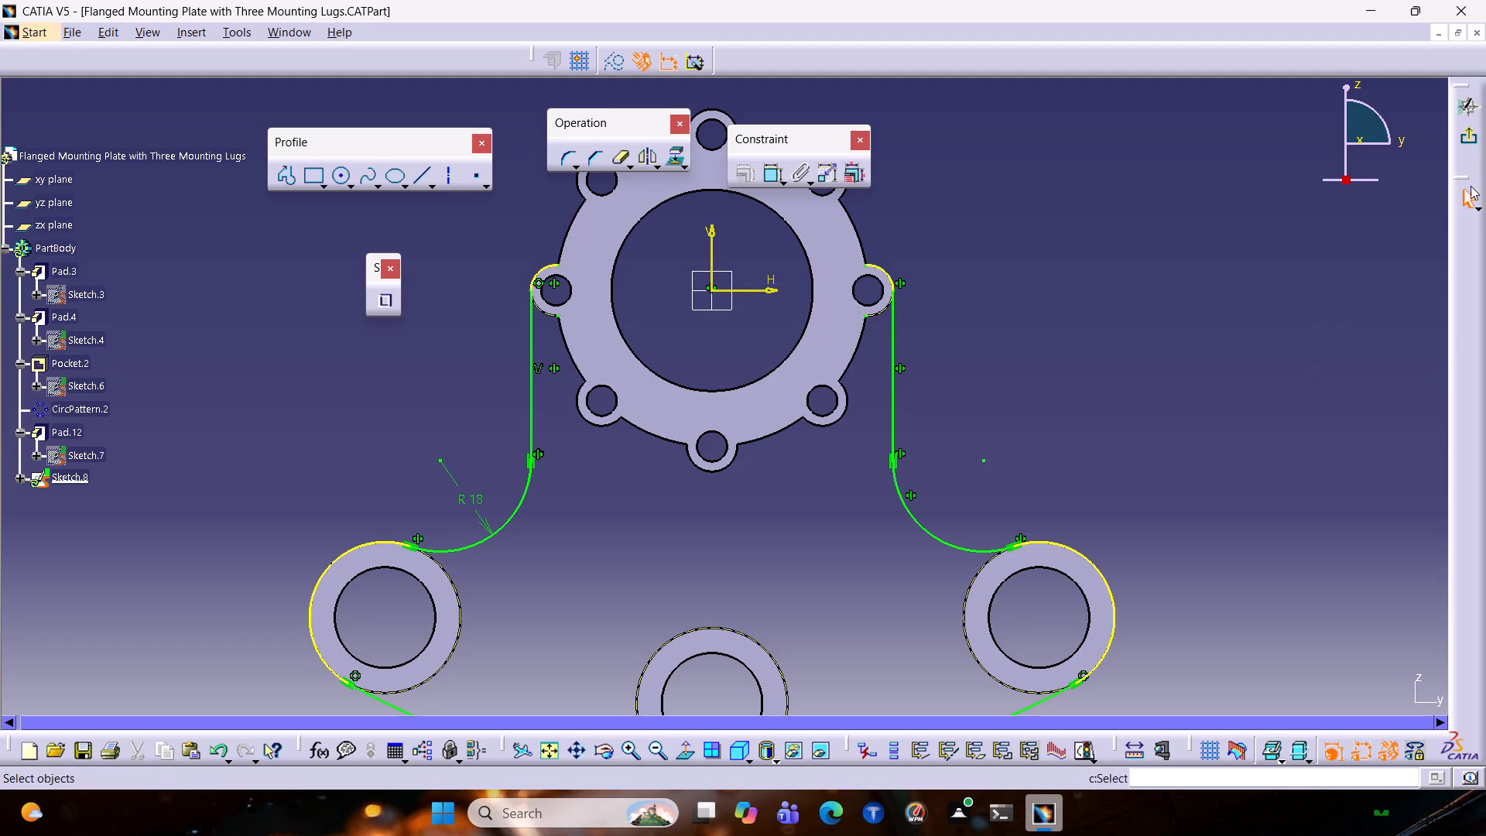
click(1461, 139)
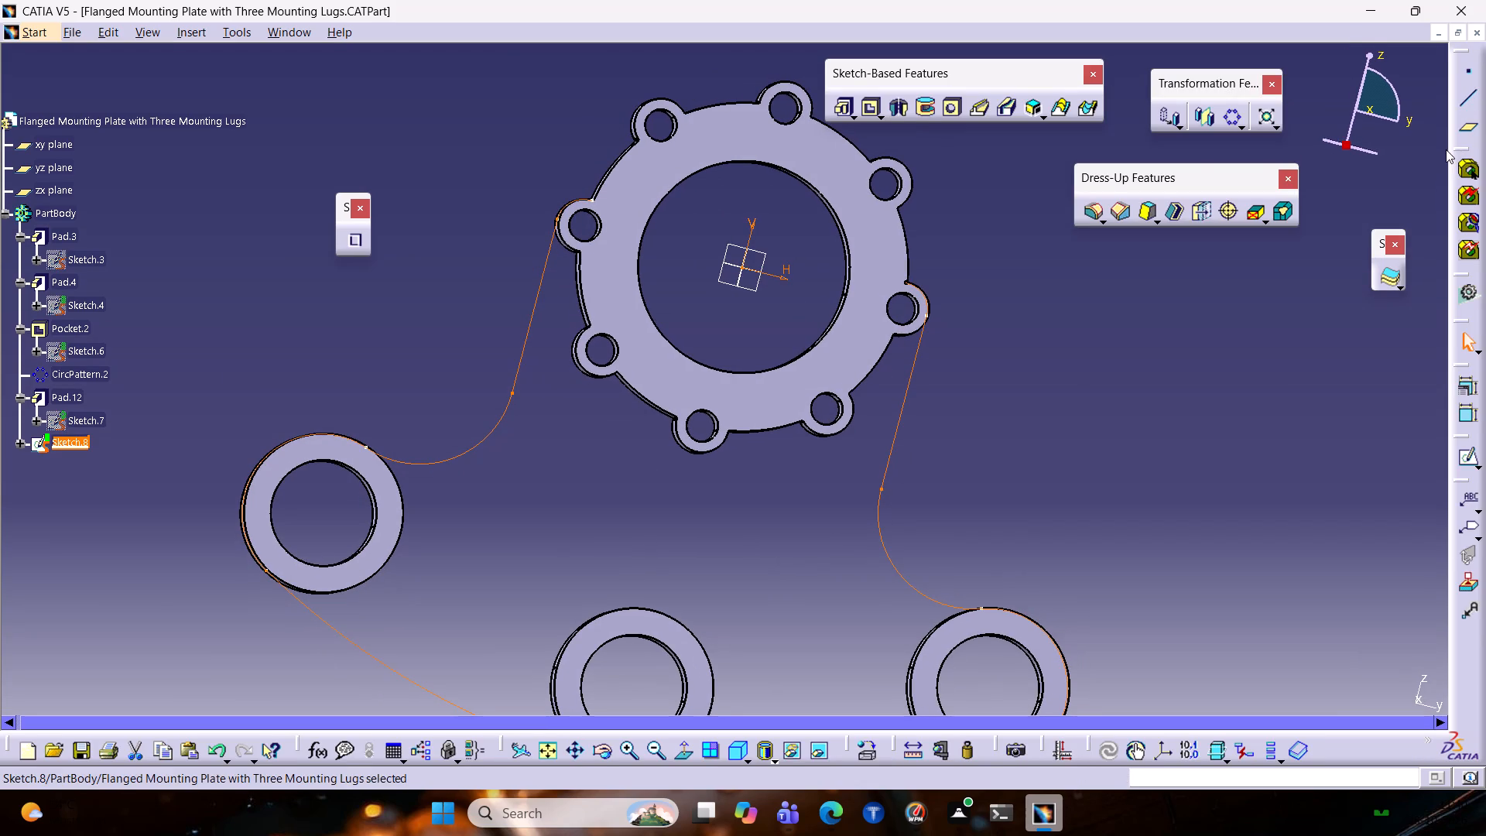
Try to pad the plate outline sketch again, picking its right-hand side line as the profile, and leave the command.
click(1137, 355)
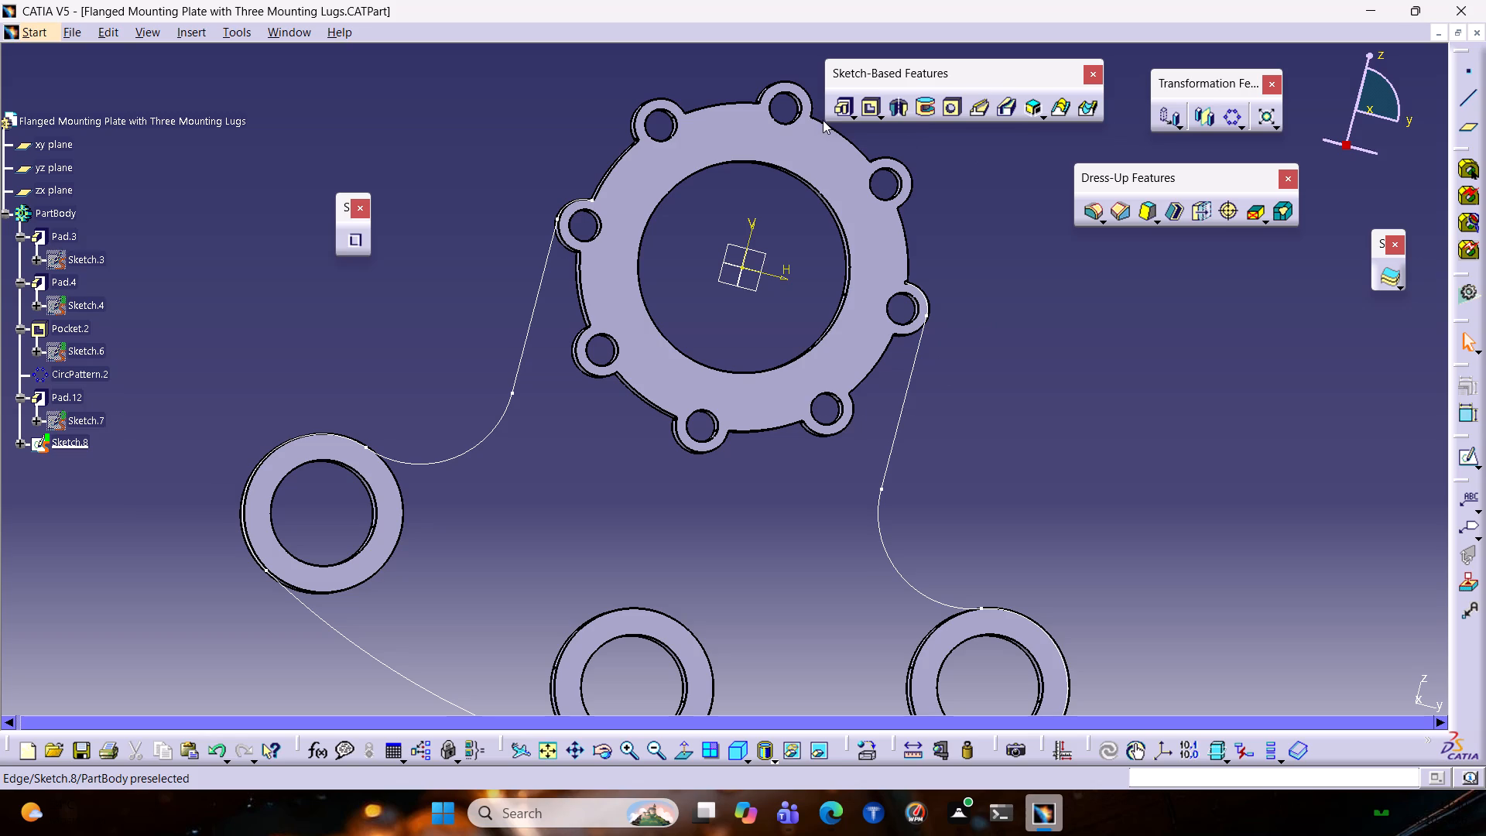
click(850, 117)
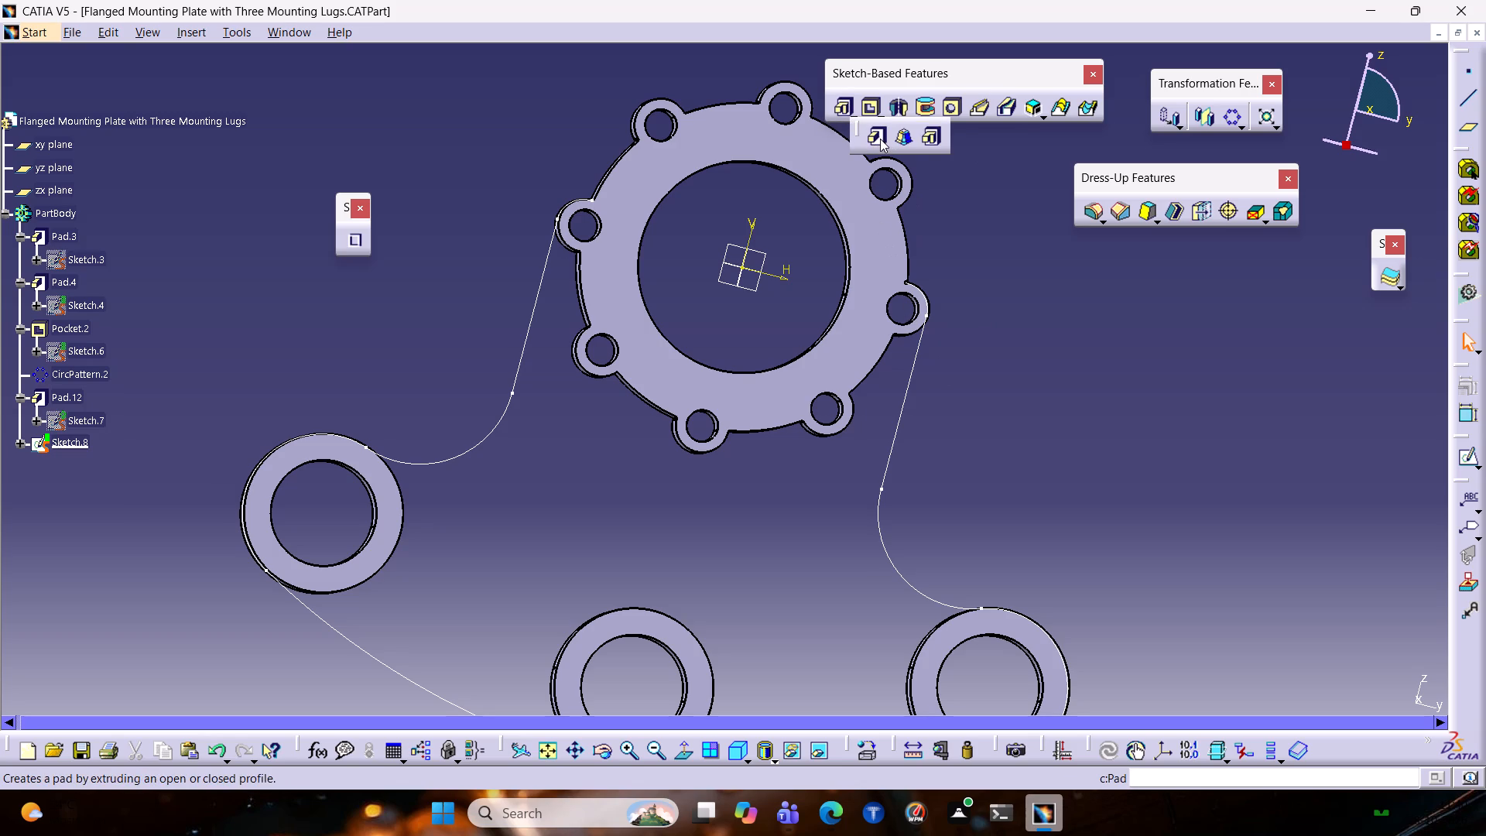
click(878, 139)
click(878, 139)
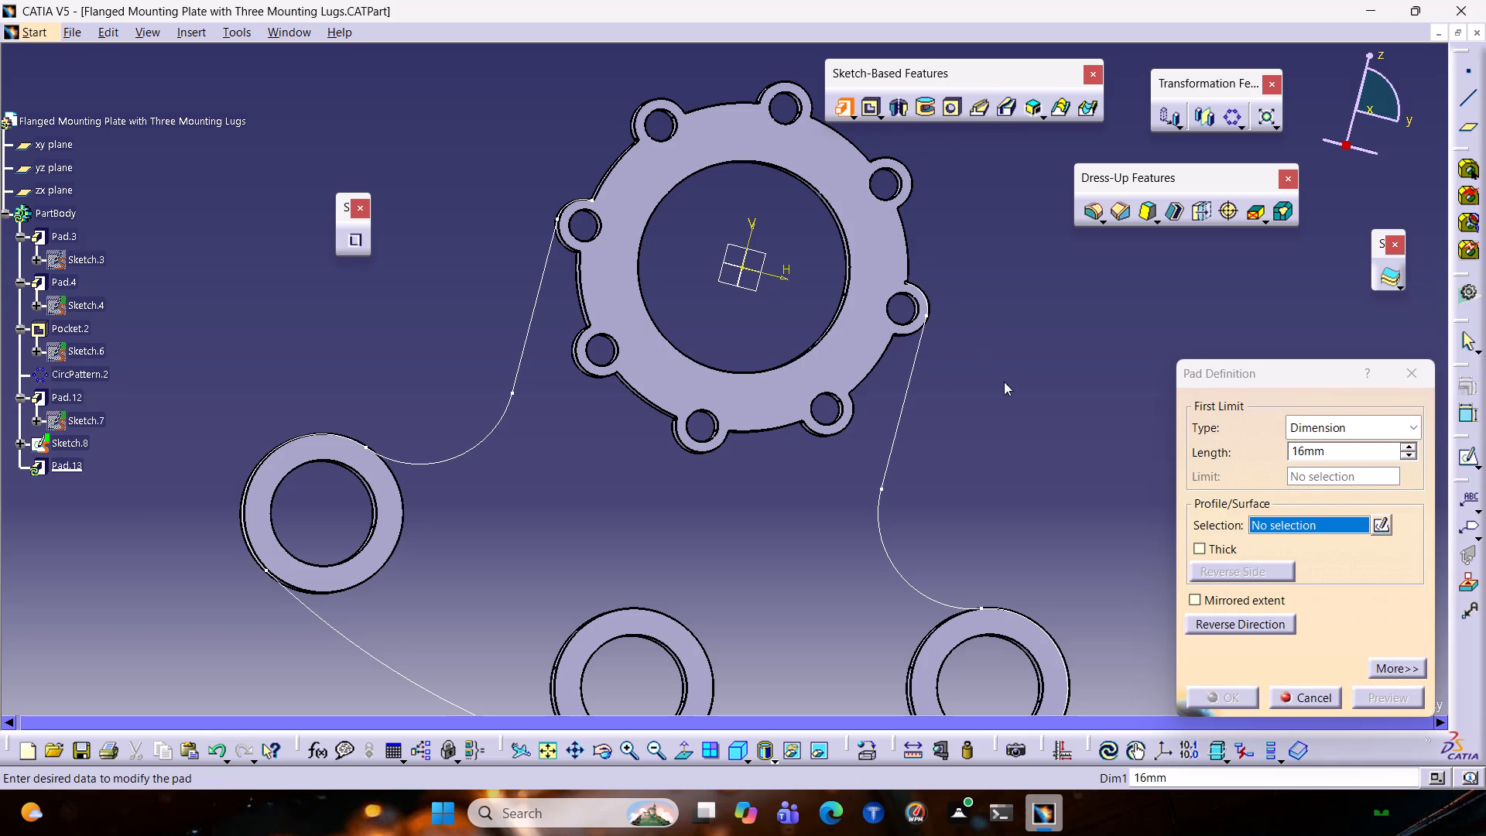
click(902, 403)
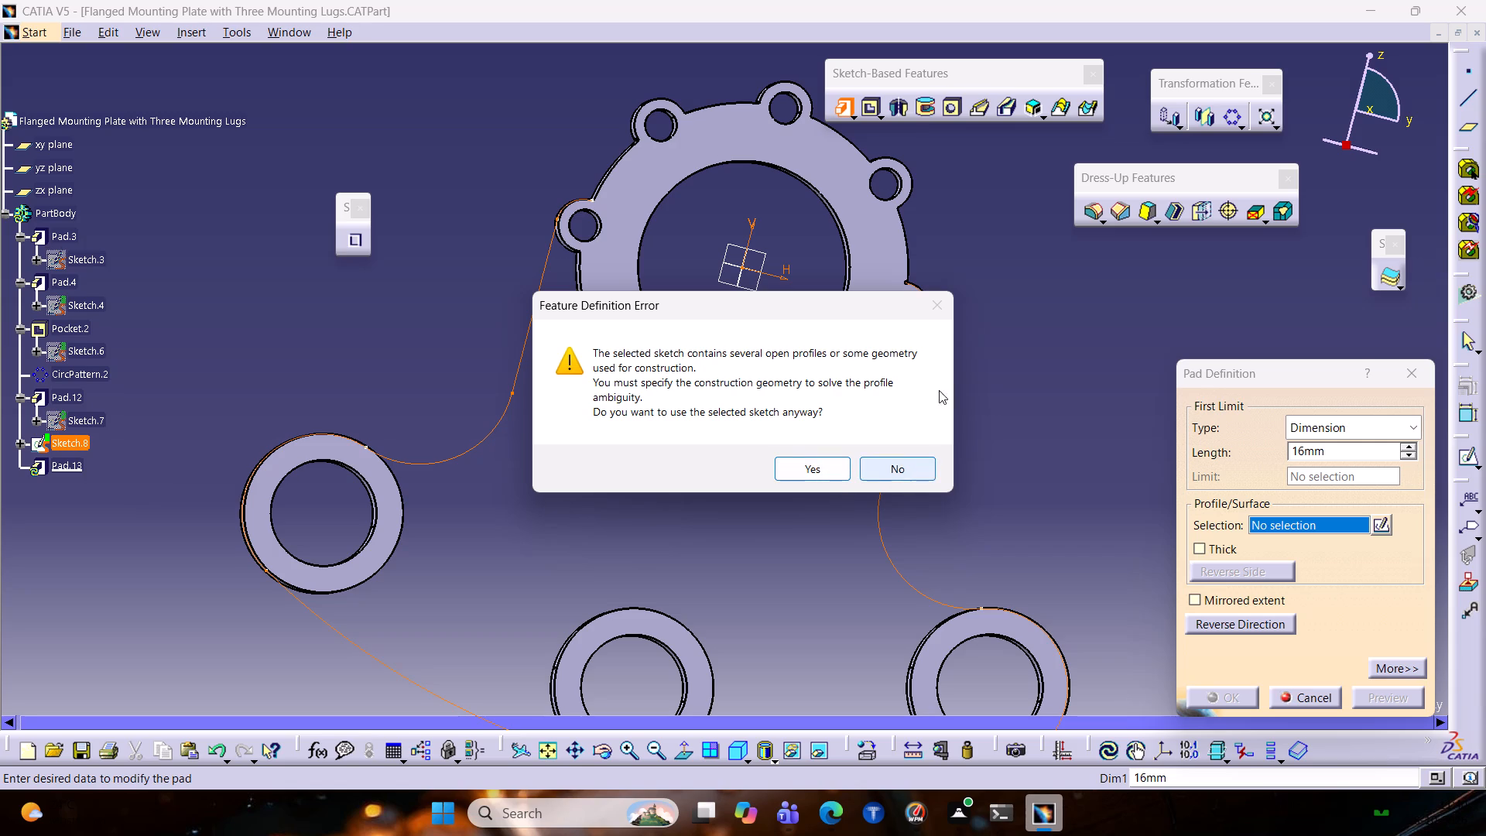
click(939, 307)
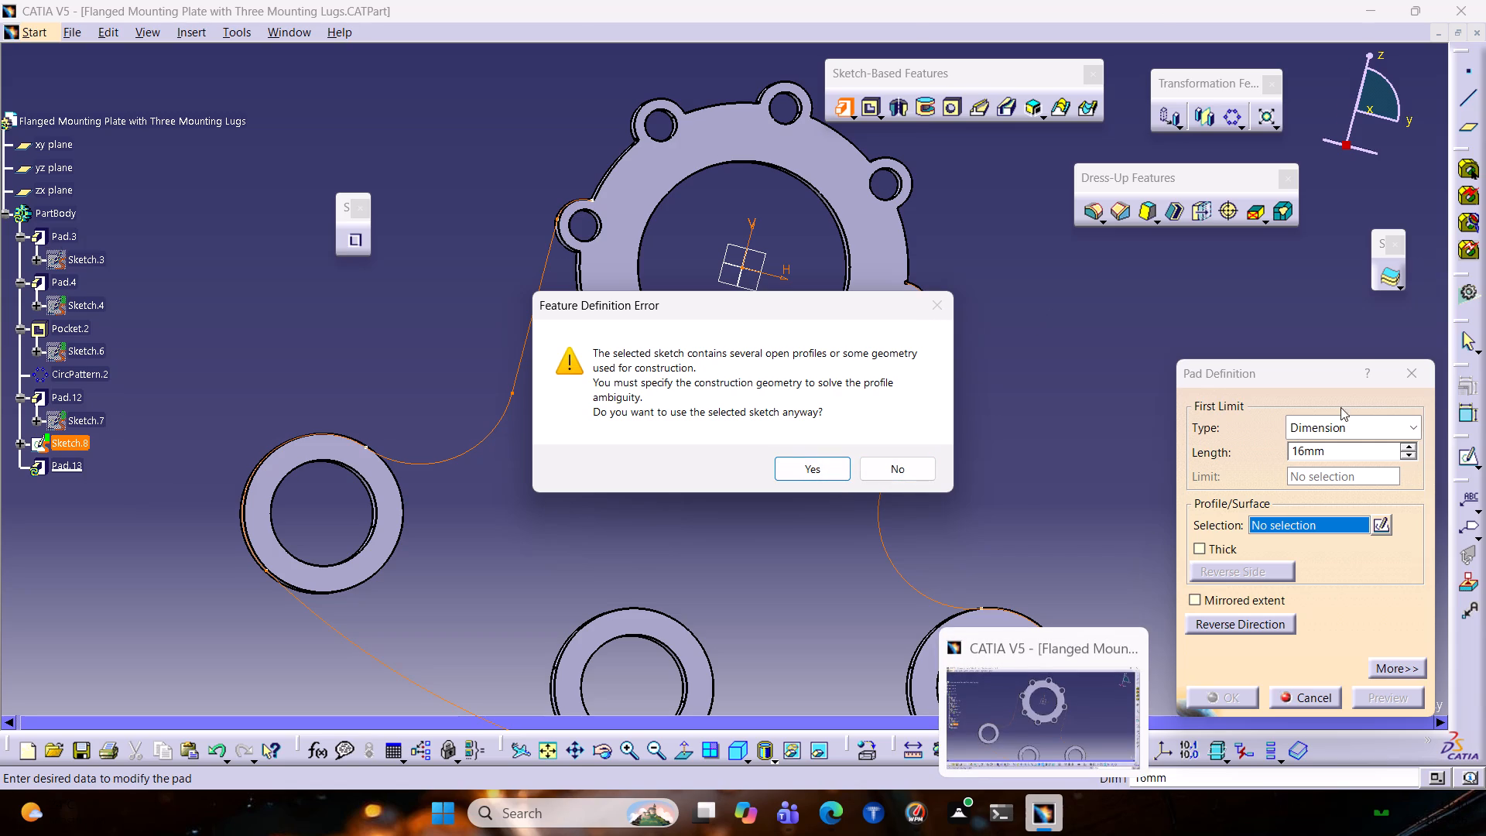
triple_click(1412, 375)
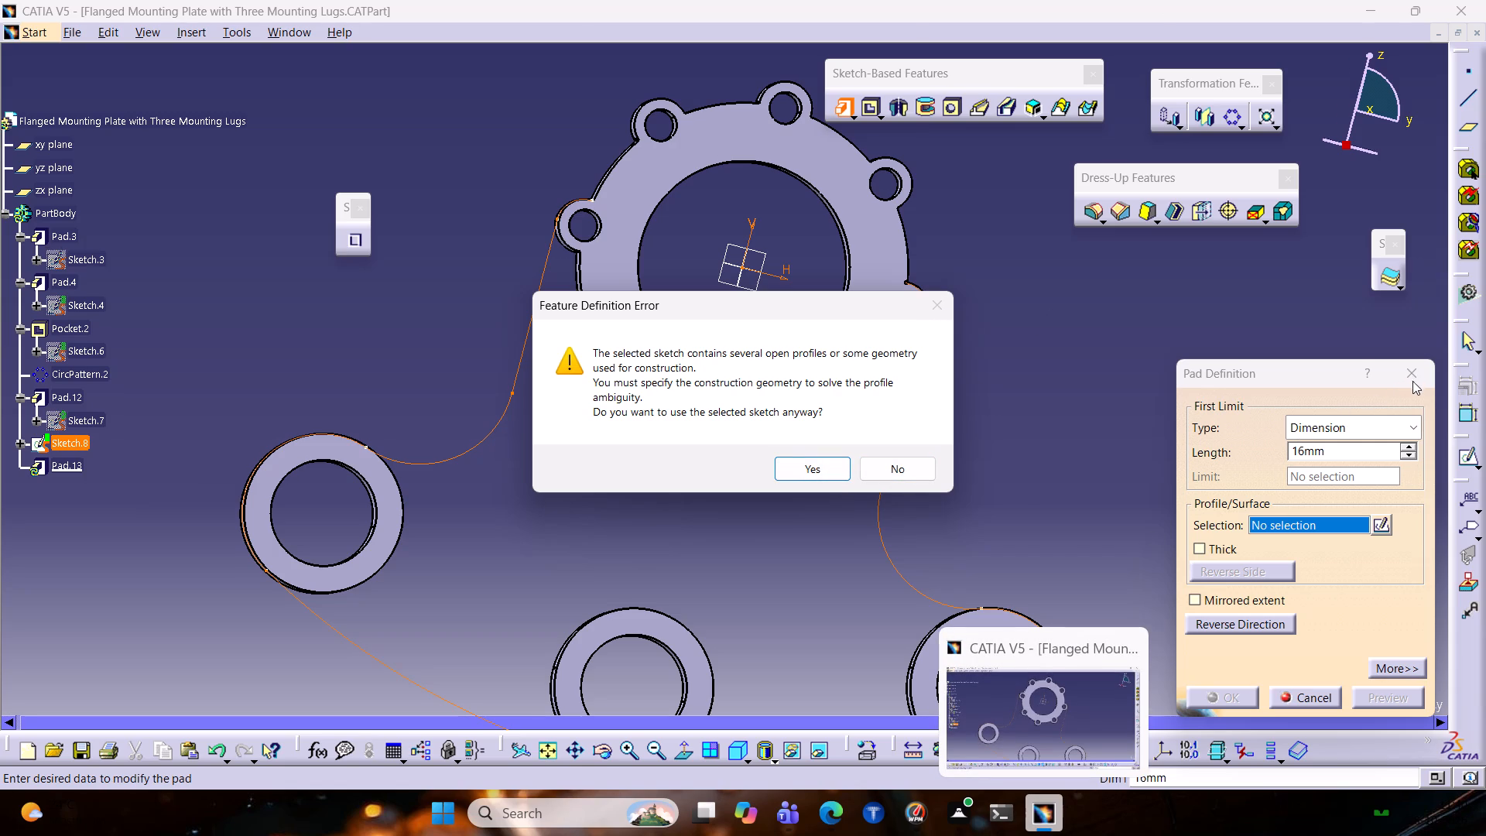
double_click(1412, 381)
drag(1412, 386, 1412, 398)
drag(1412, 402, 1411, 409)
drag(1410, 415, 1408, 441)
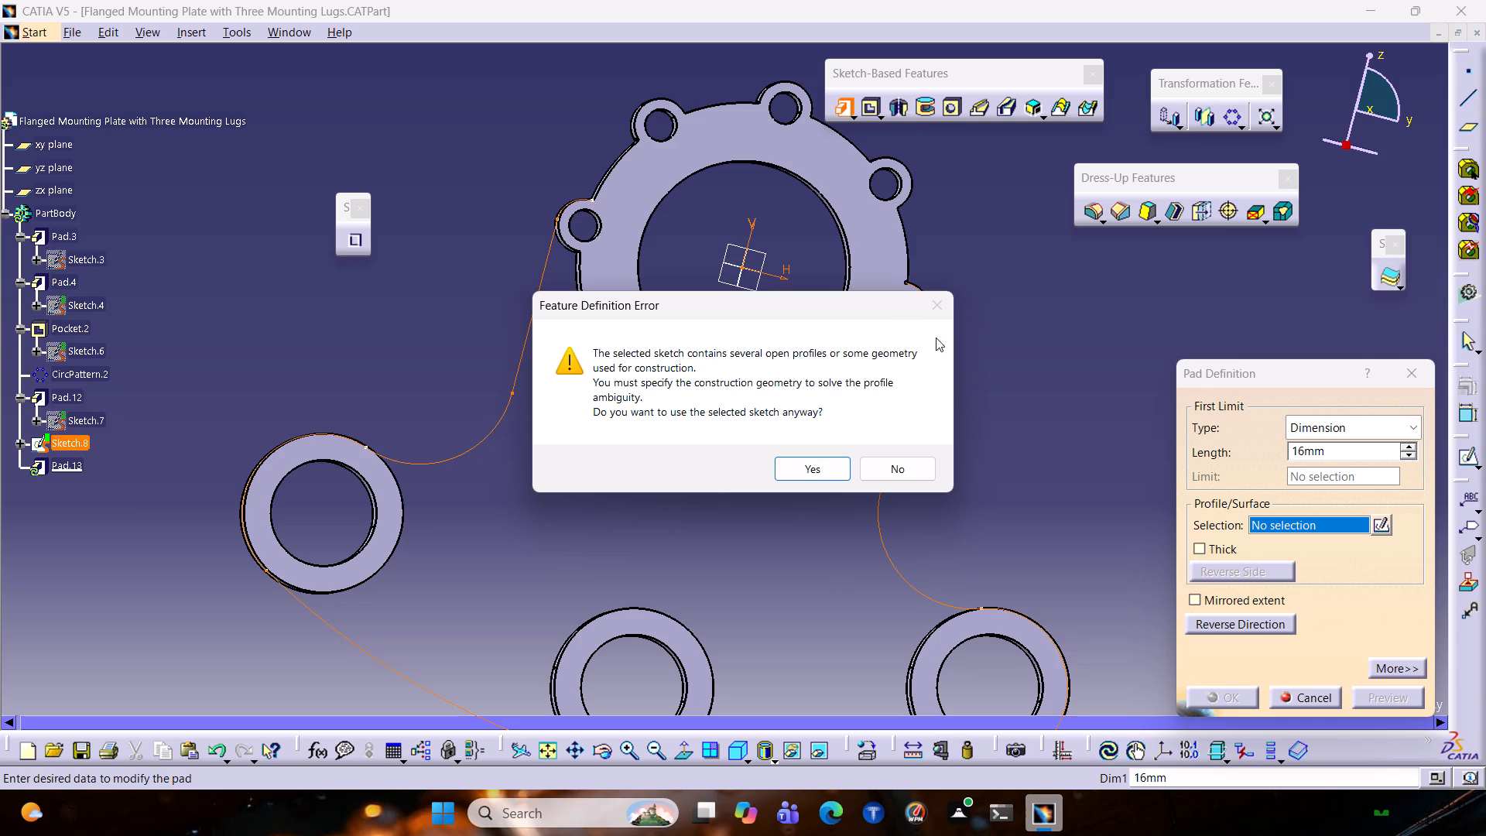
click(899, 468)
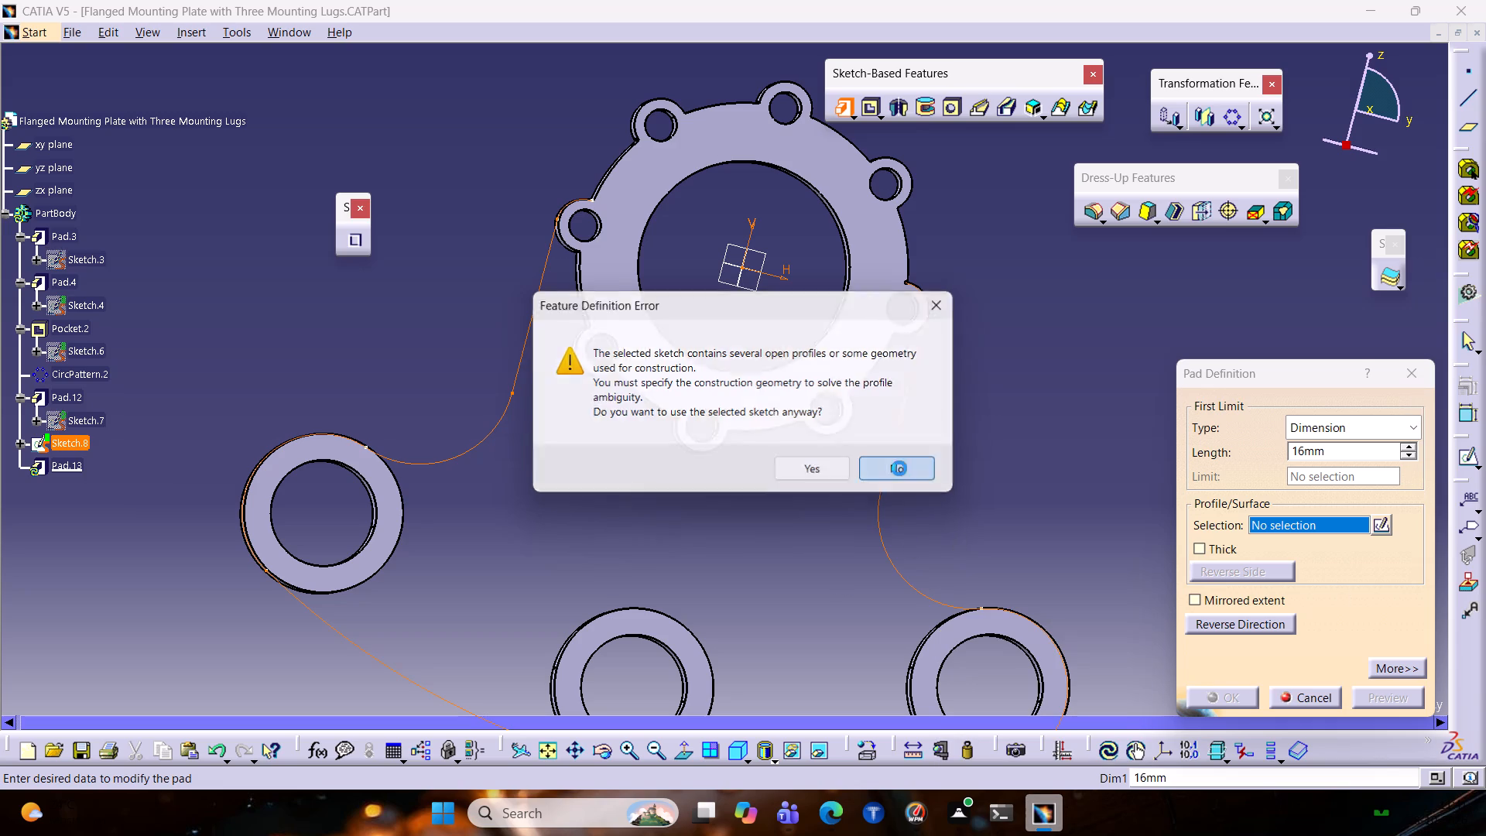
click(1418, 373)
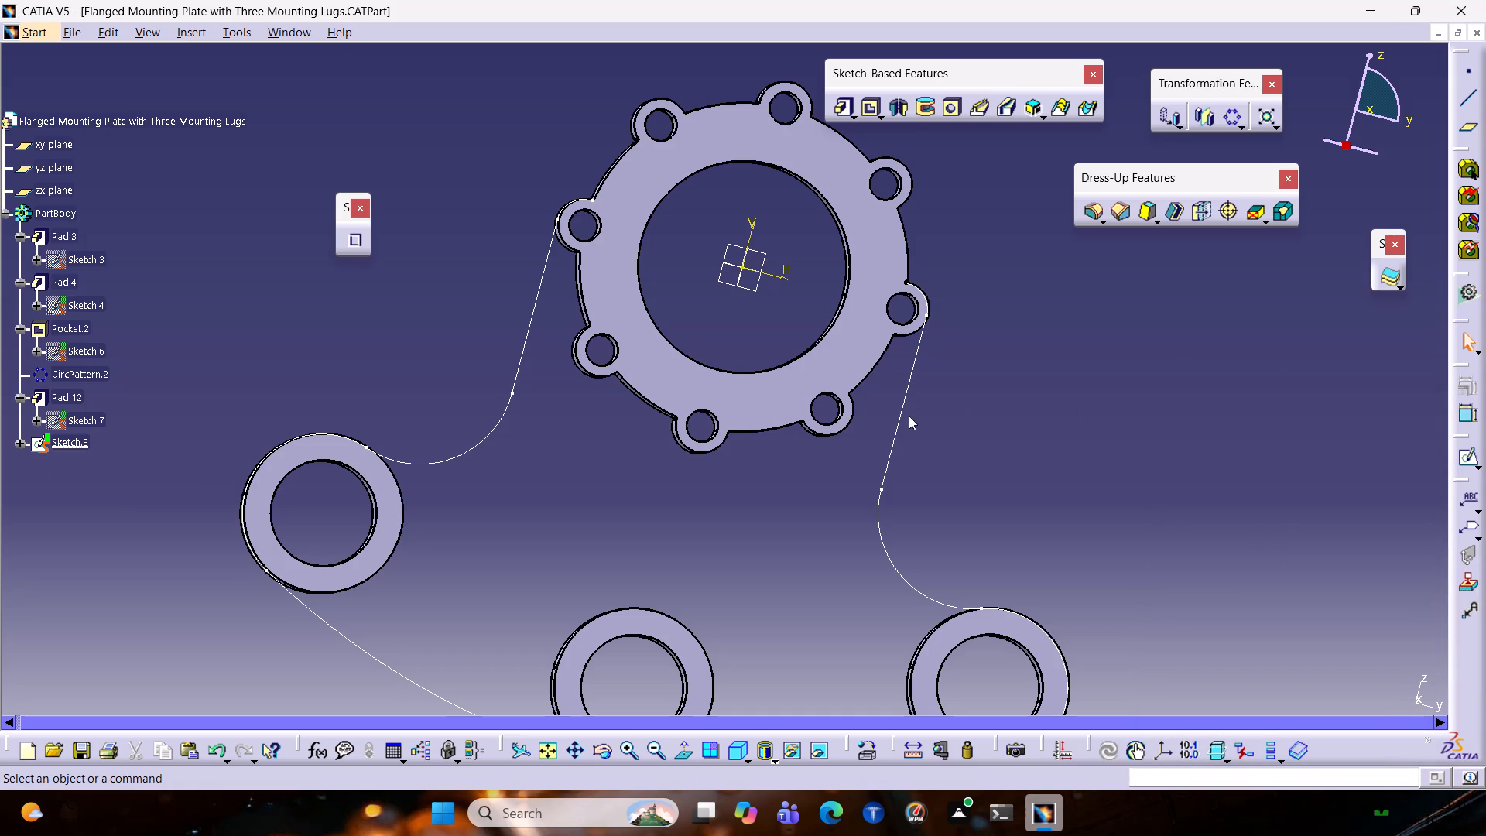
Reopen the plate outline sketch and open the projected arc on the right-hand ear for editing.
double_click(904, 418)
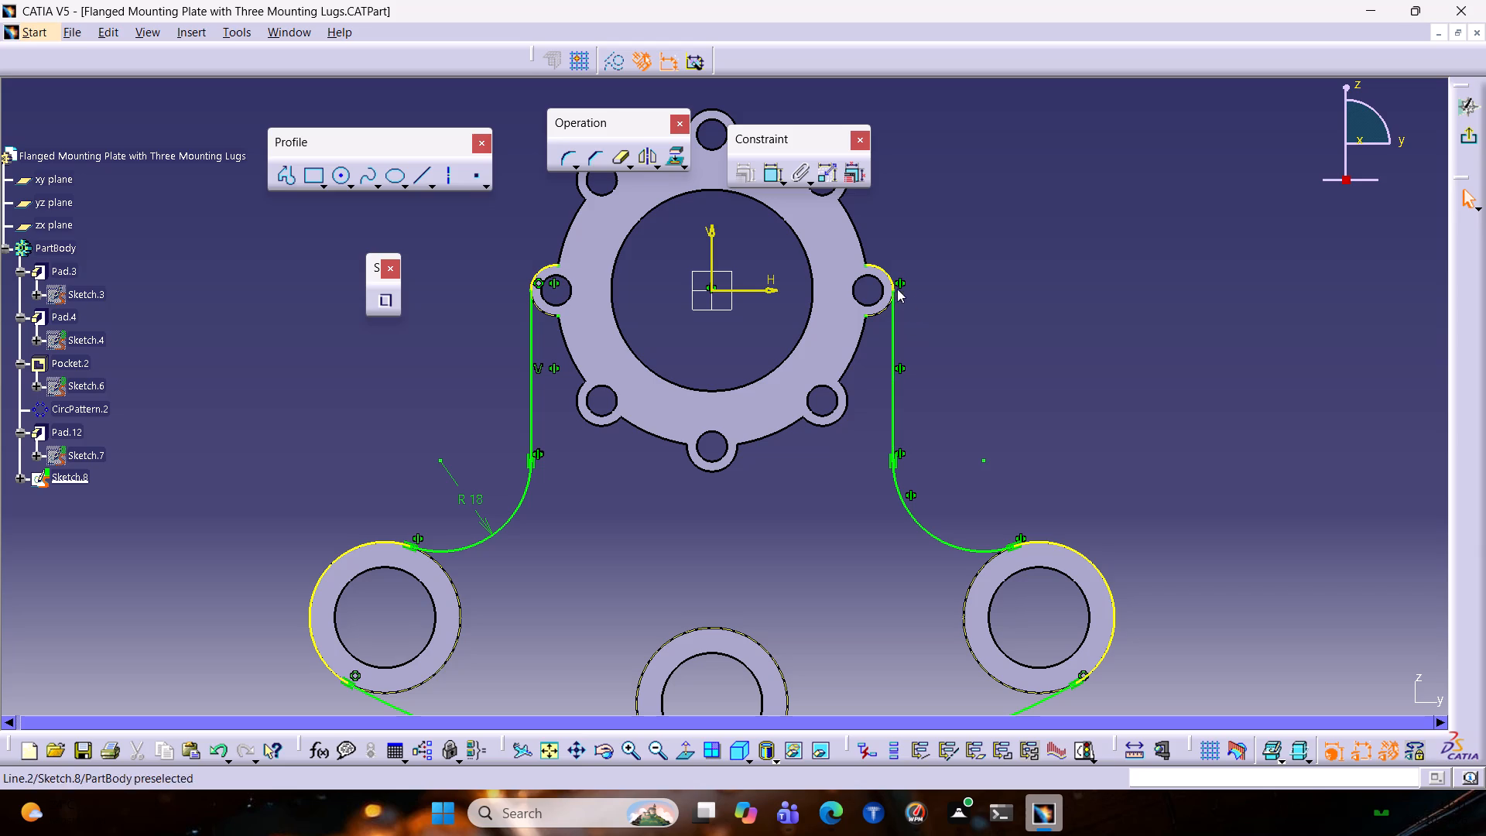
double_click(880, 267)
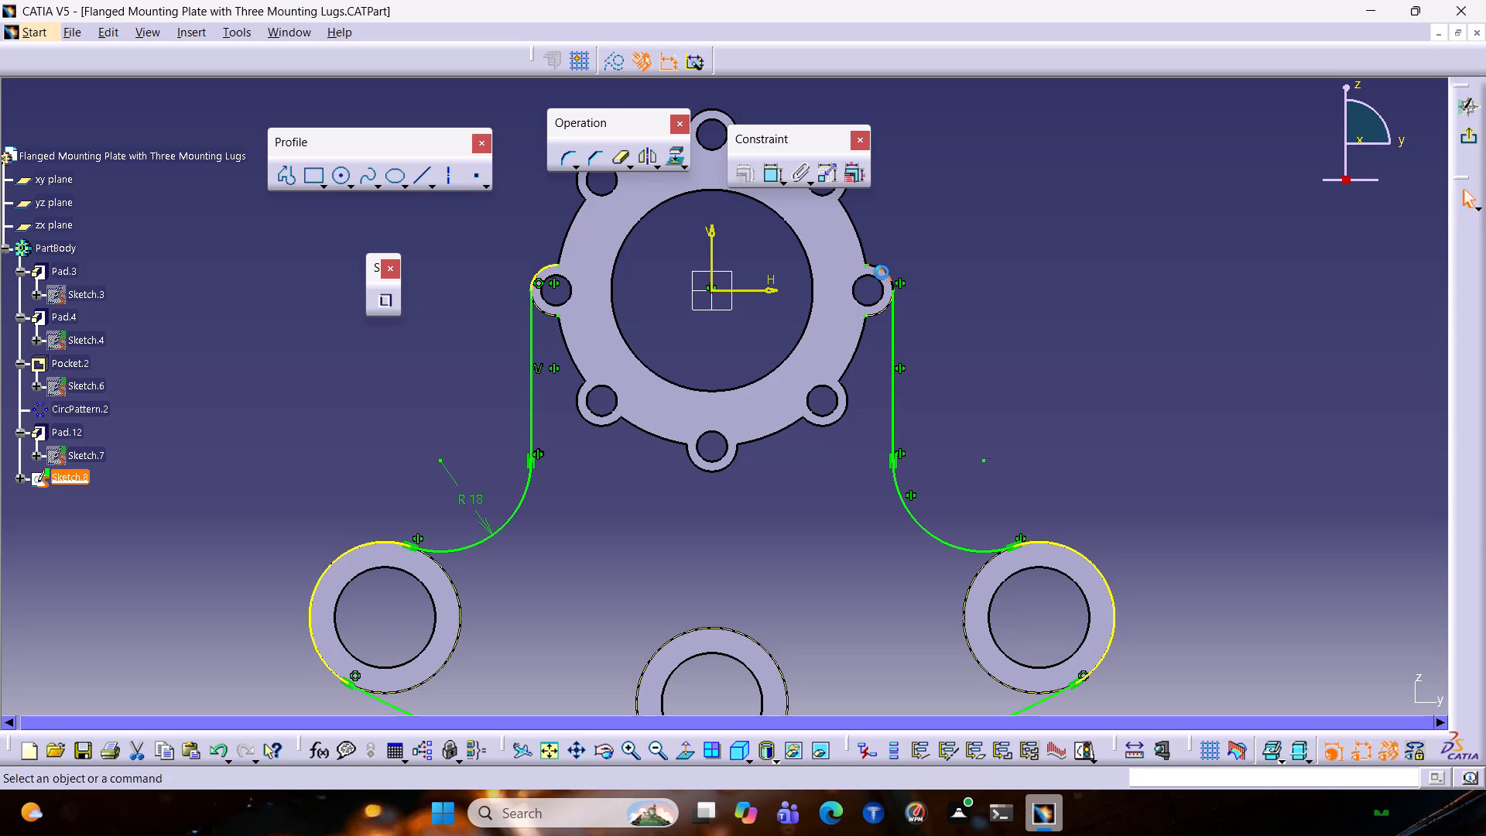
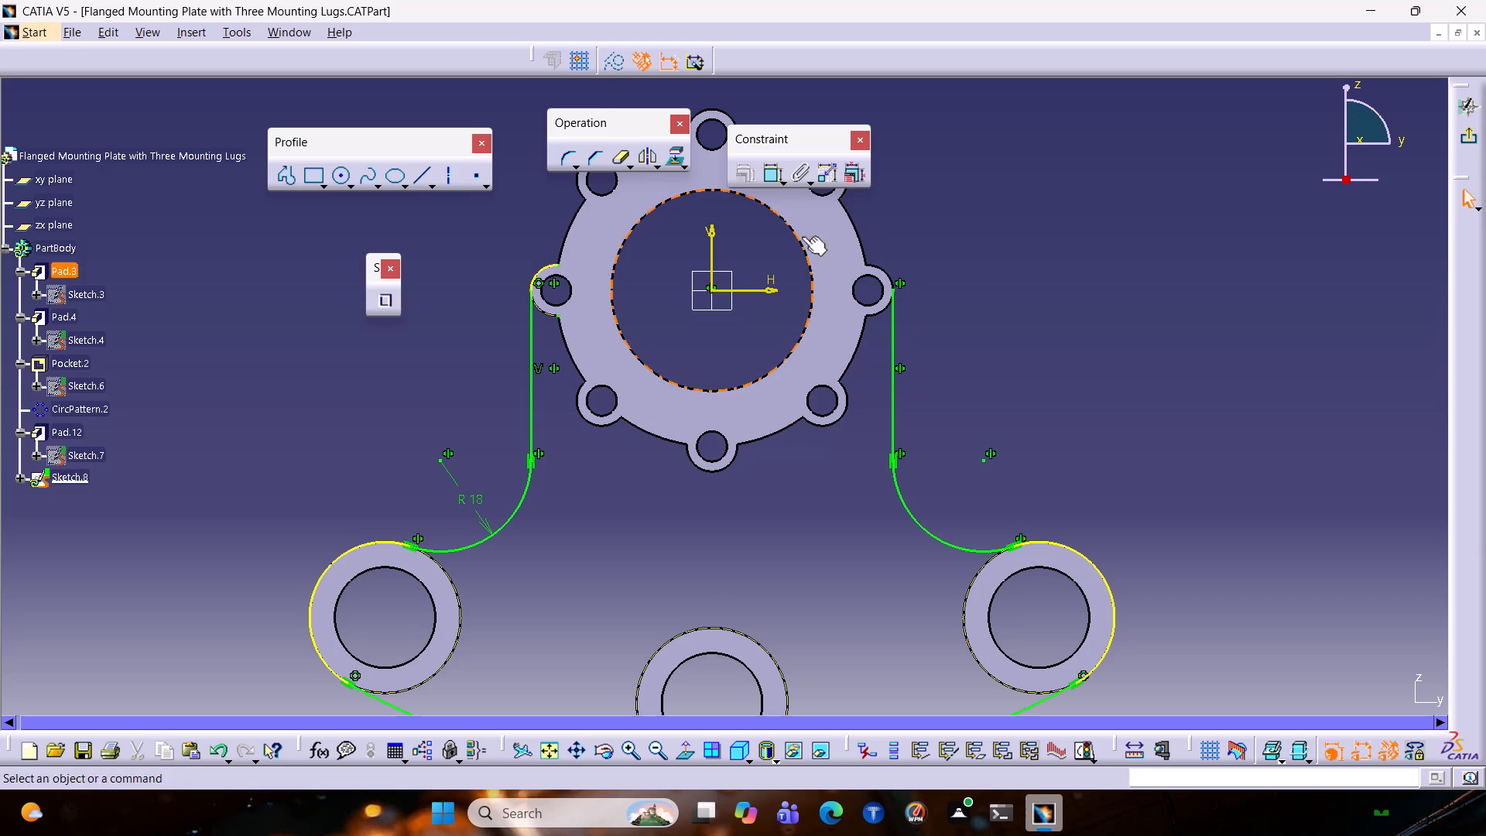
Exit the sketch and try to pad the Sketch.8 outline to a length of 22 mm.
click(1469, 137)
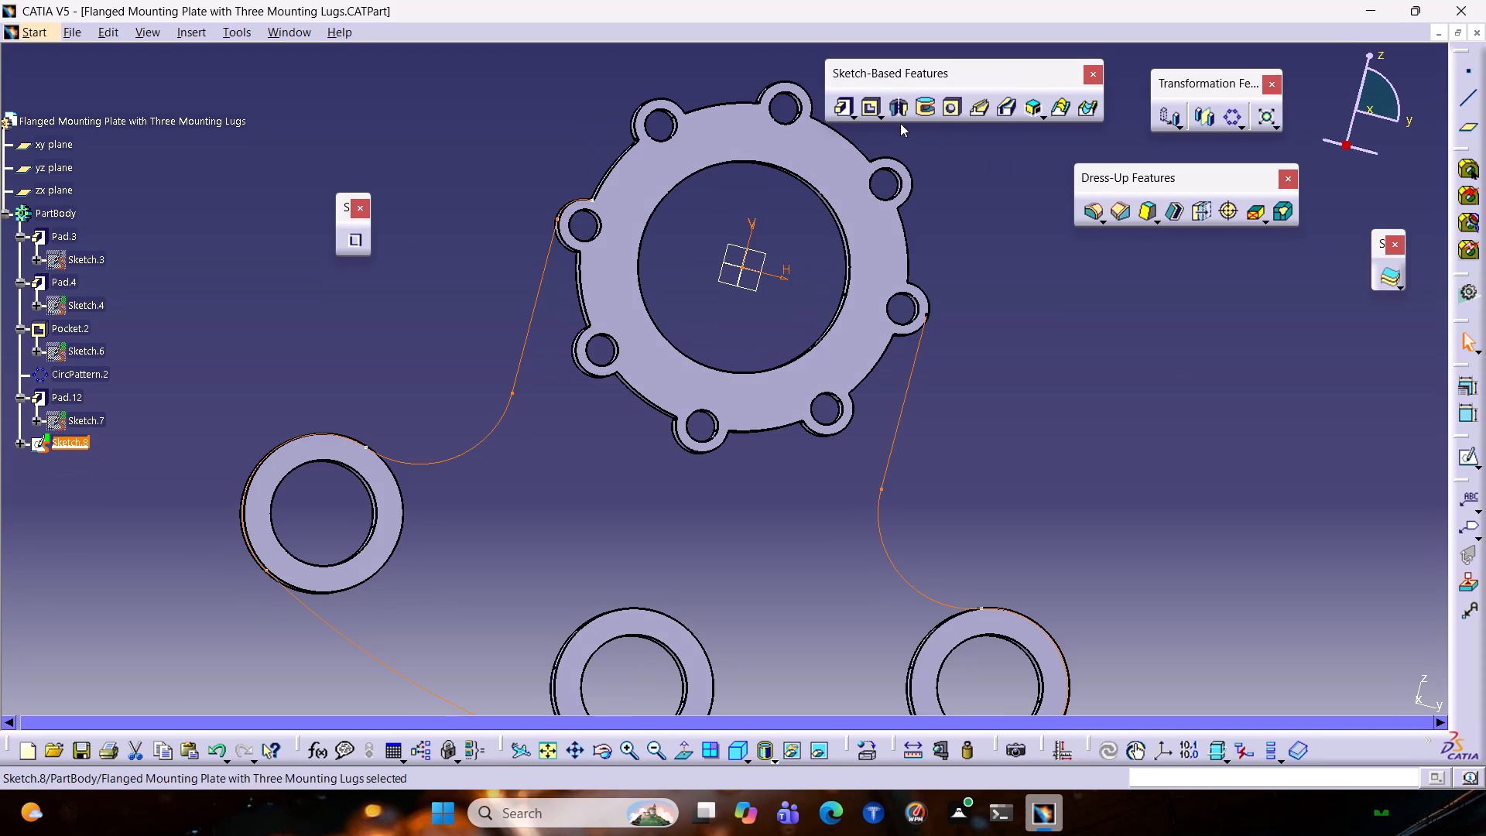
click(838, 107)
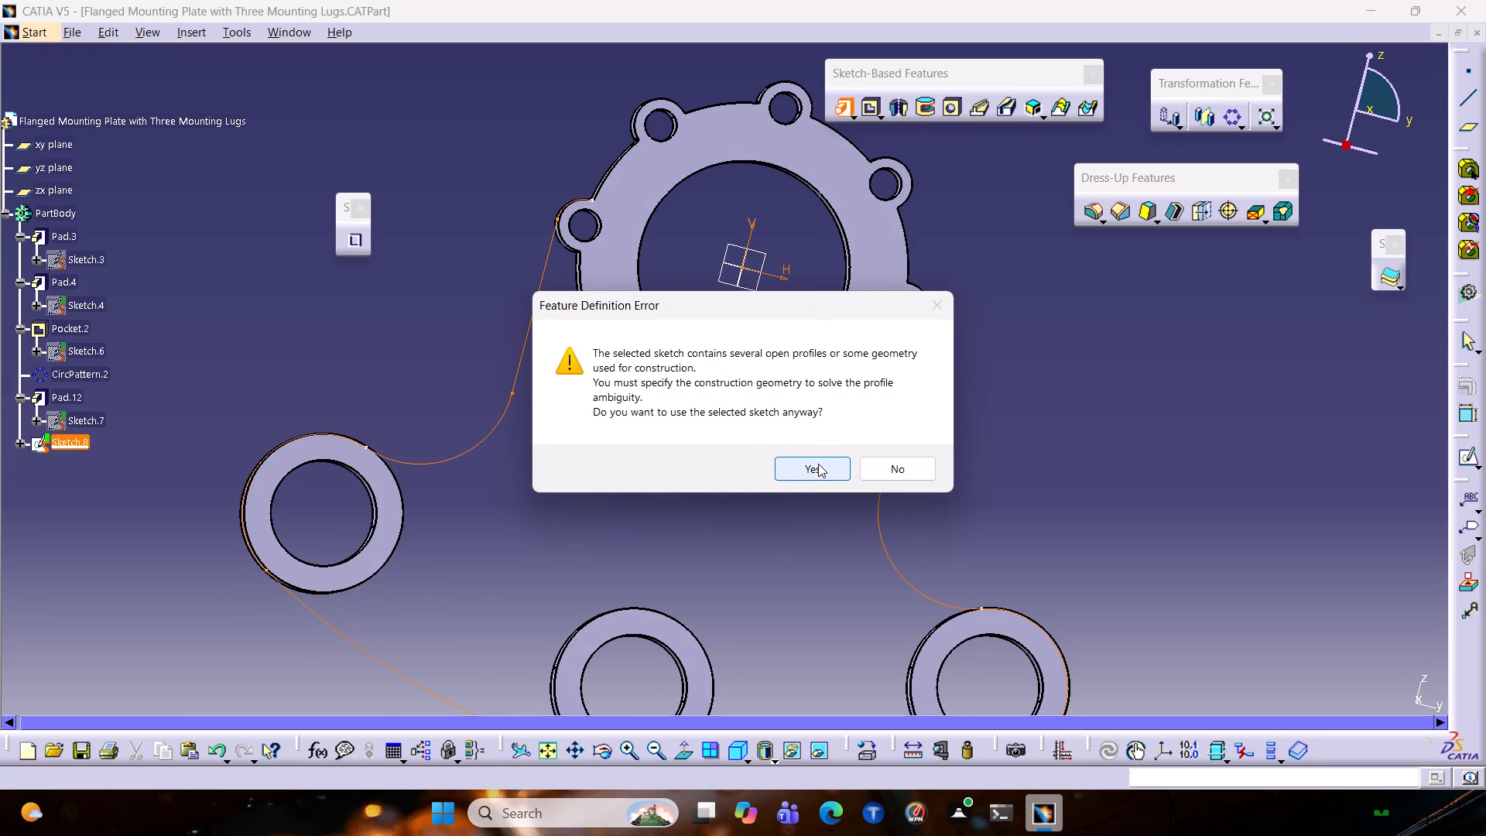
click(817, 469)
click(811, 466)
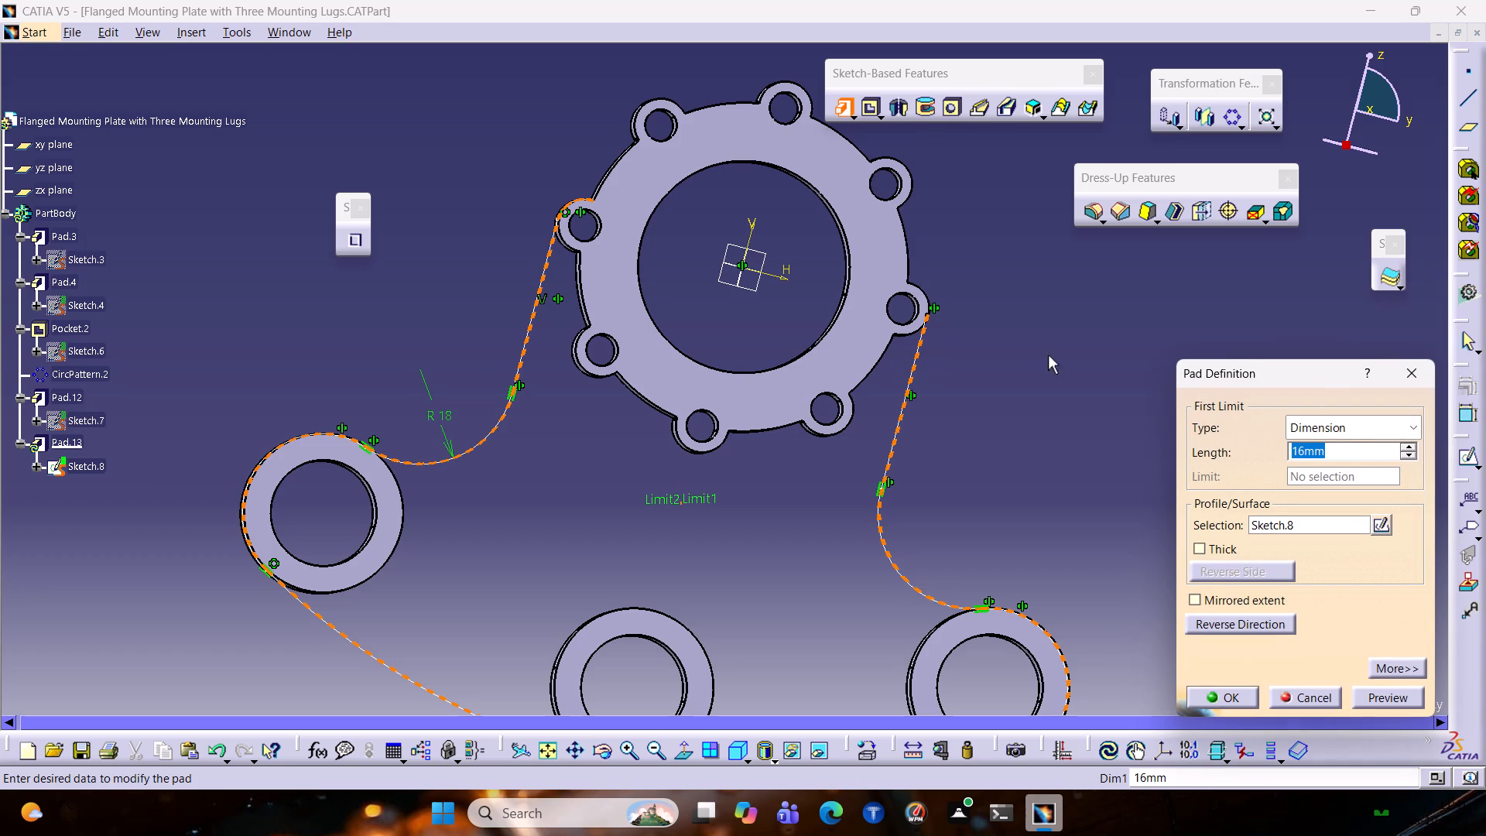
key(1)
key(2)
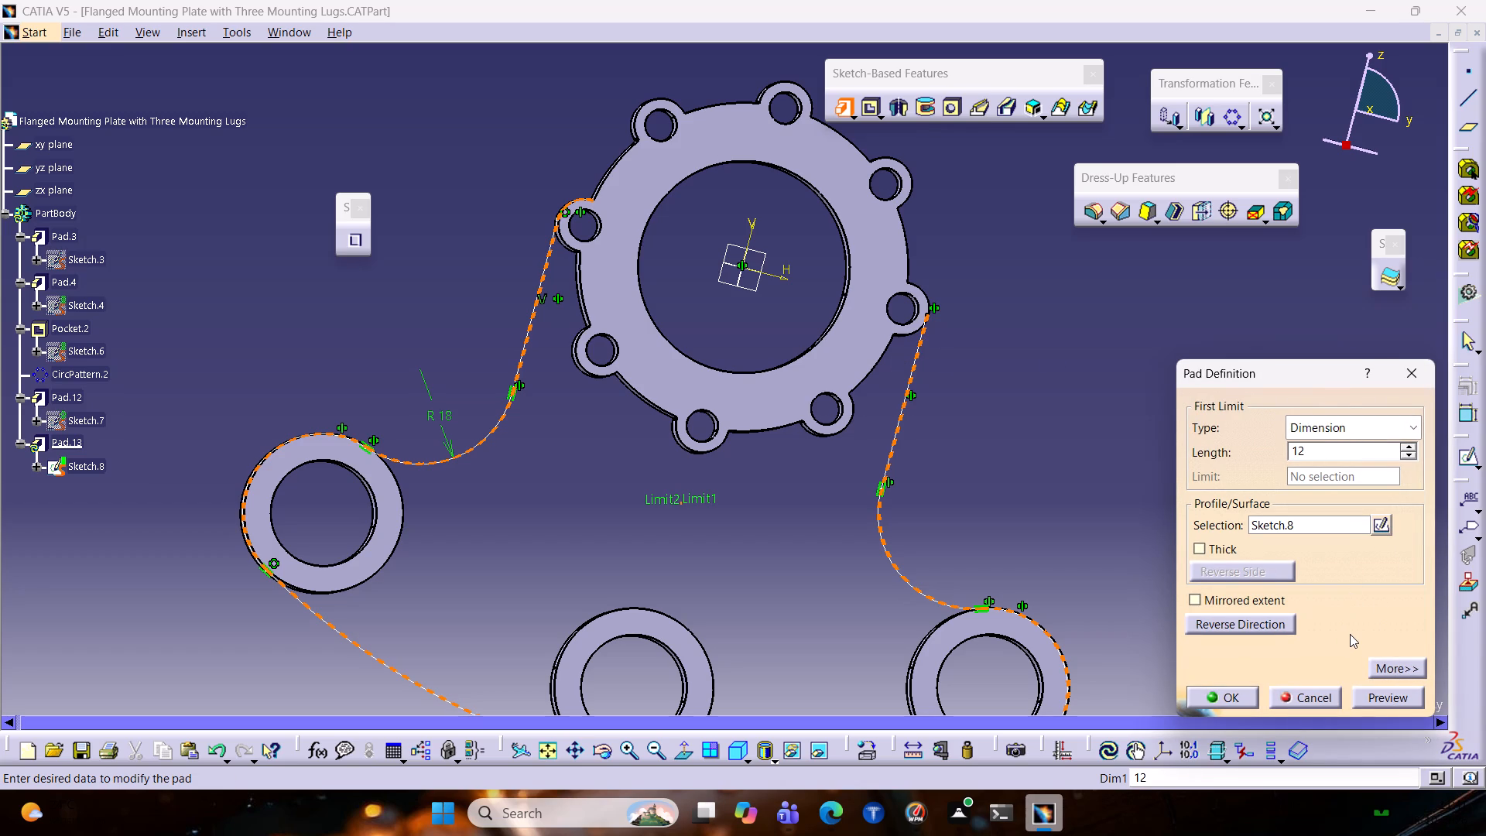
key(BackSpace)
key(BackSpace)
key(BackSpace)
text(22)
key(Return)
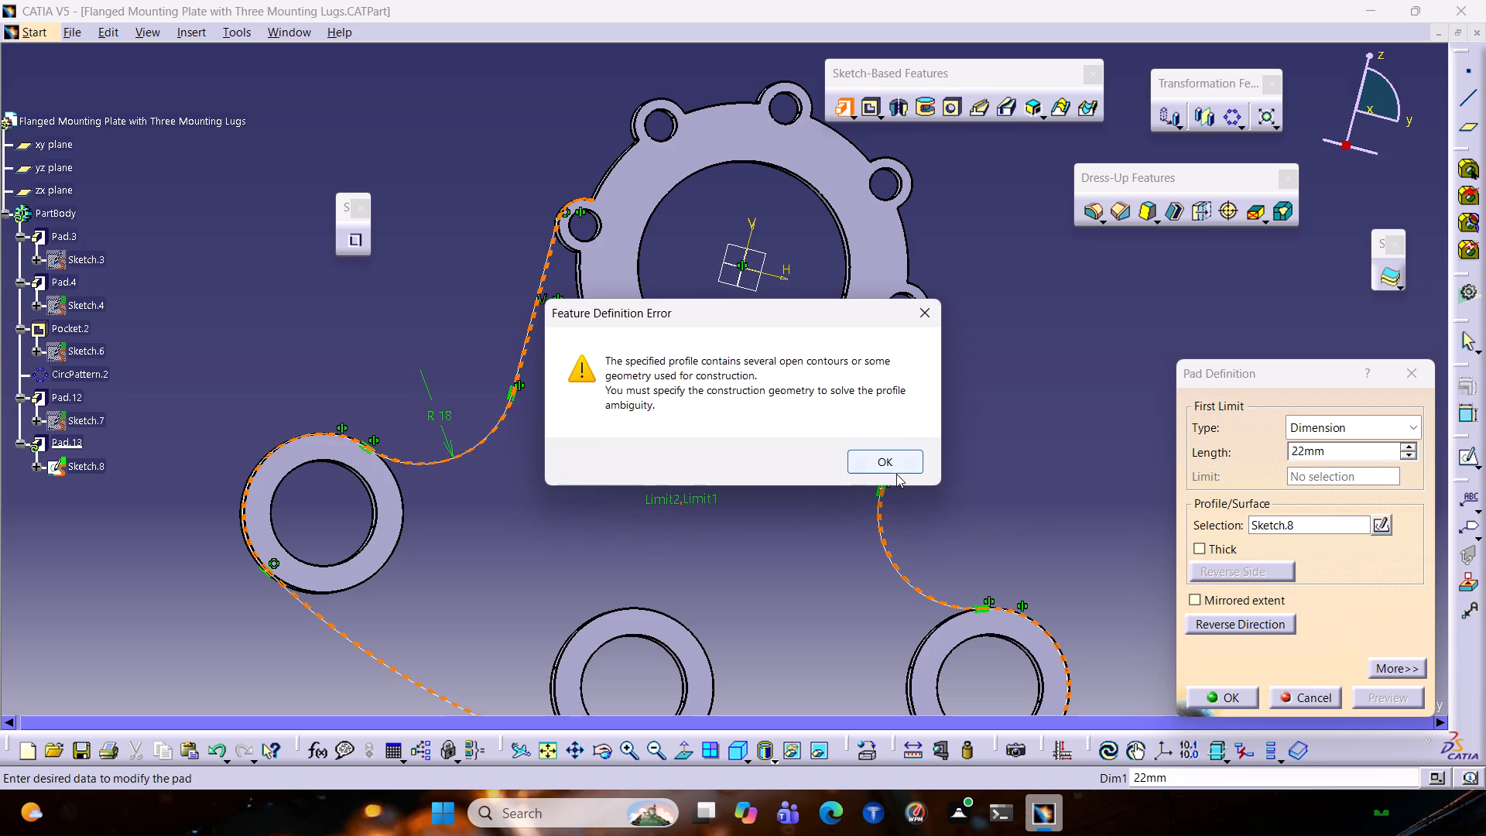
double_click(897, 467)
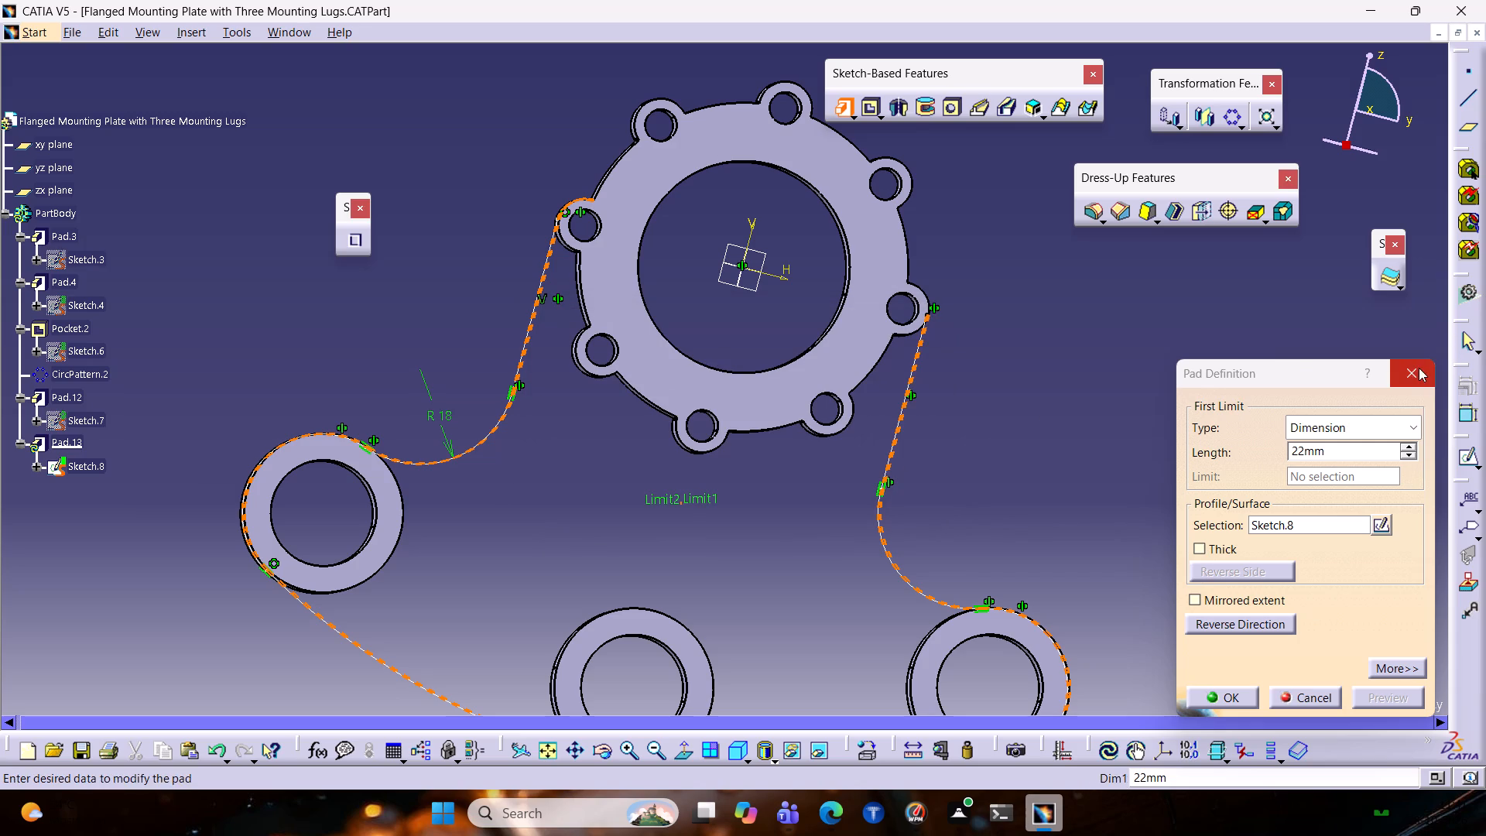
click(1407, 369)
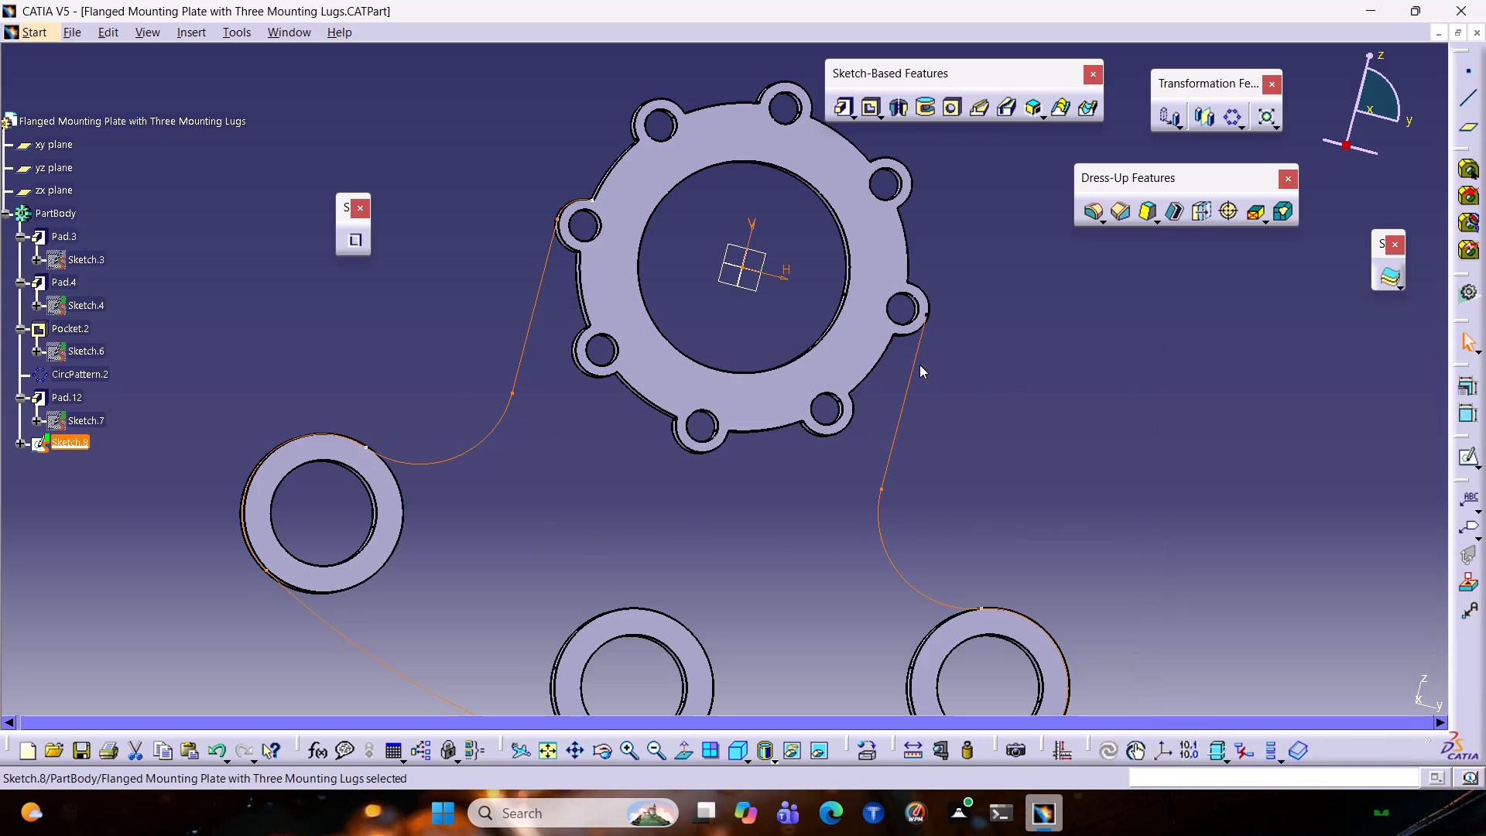
Reopen Sketch.8 and project the outer edge of the flange's bolt lug on the positive H side into it.
triple_click(916, 365)
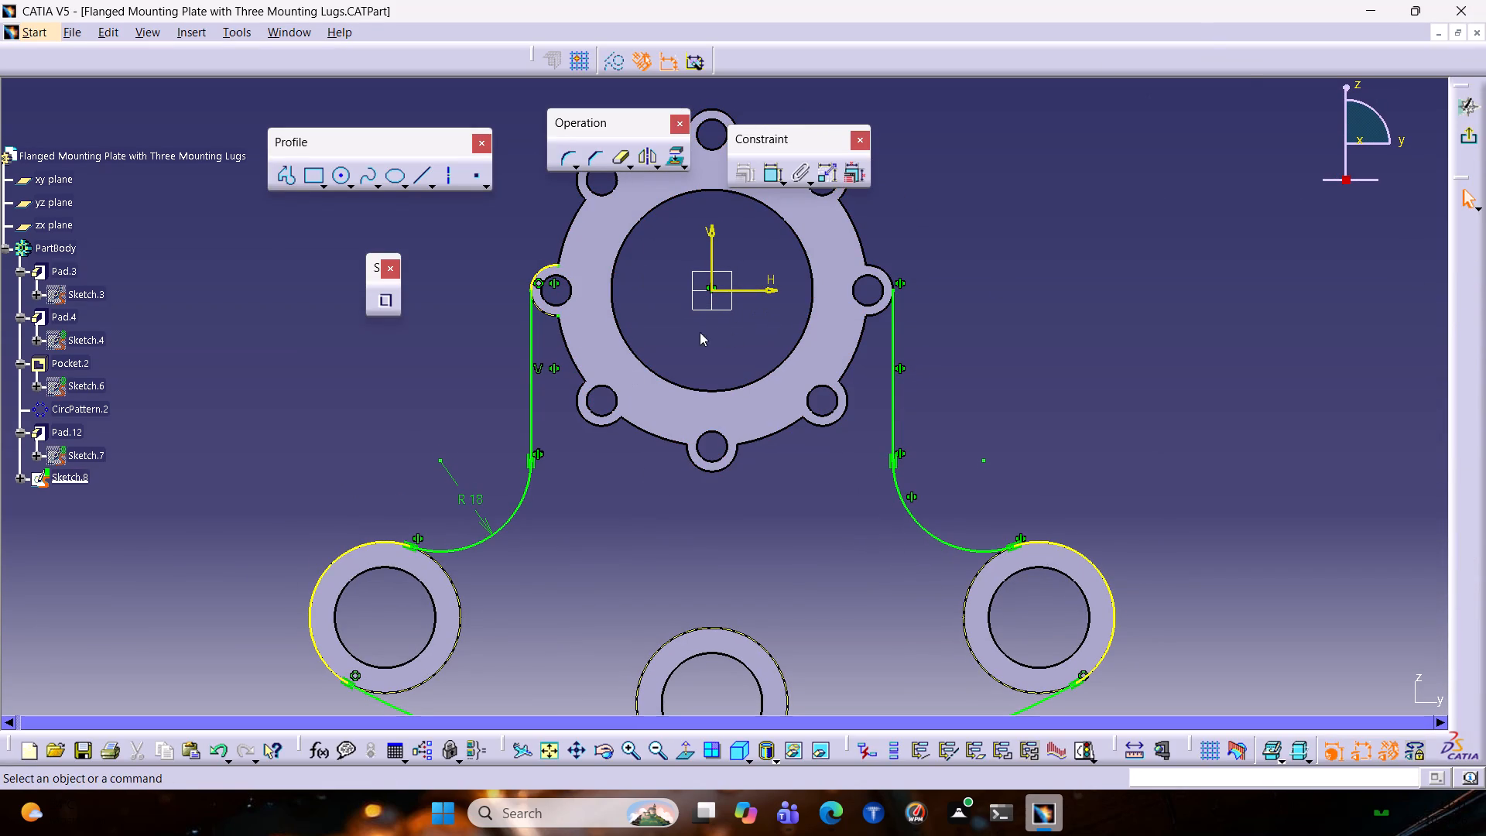
scroll(644, 269, up, 1)
middle_drag(644, 269, 471, 482)
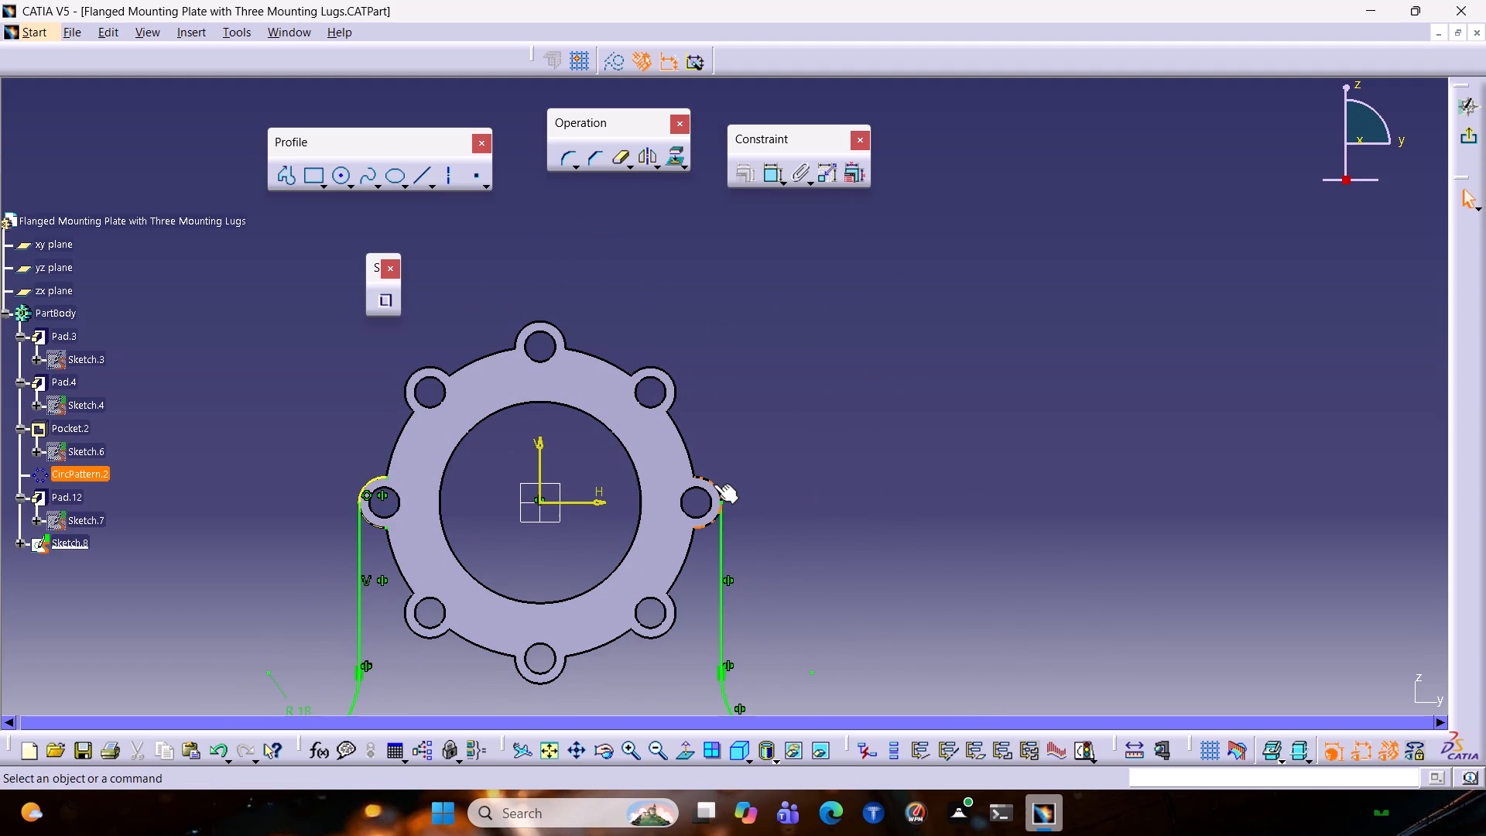
drag(714, 484, 707, 503)
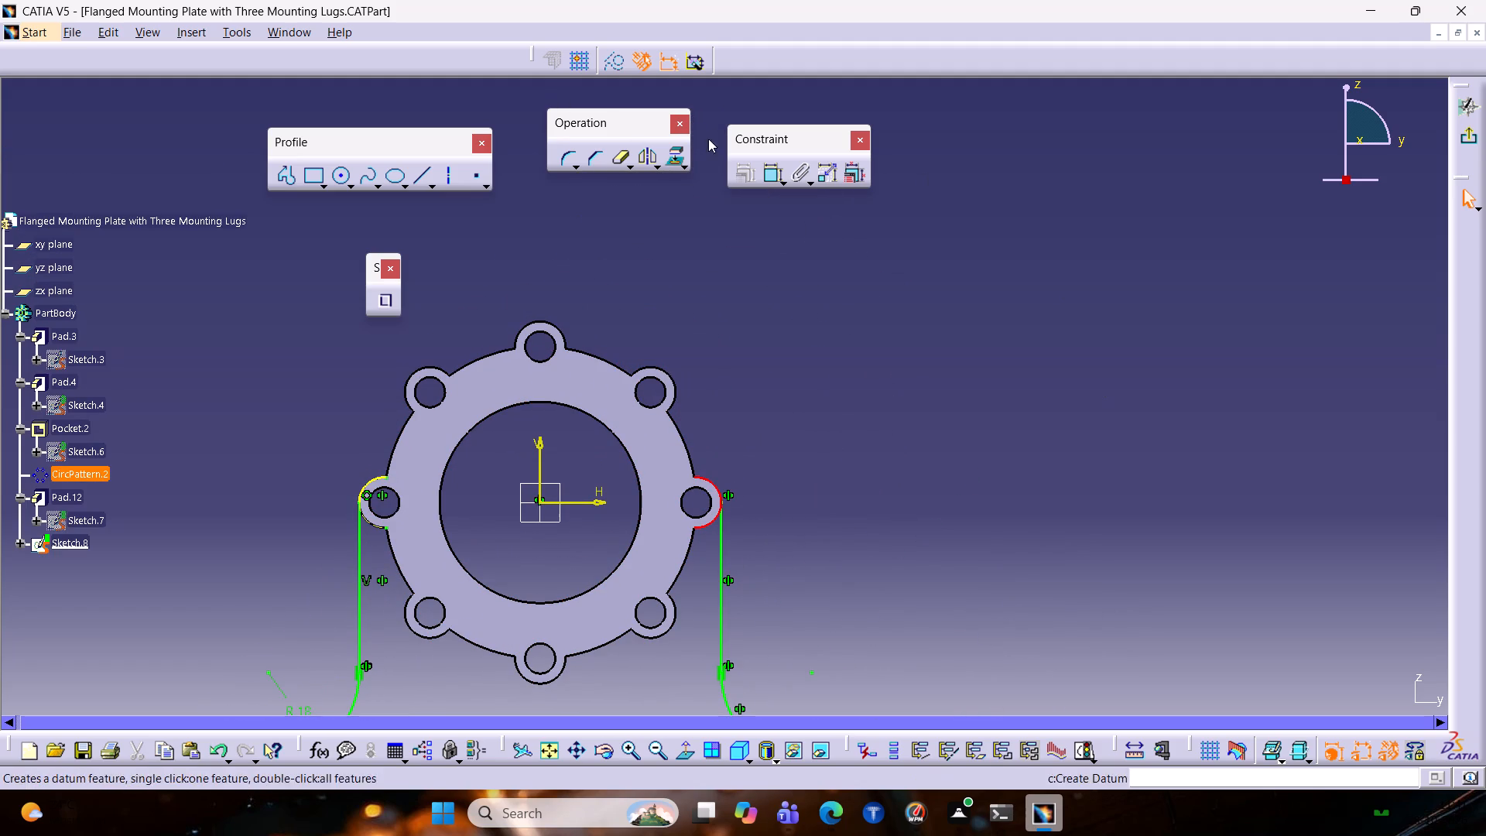
click(673, 156)
scroll(673, 156, up, 1)
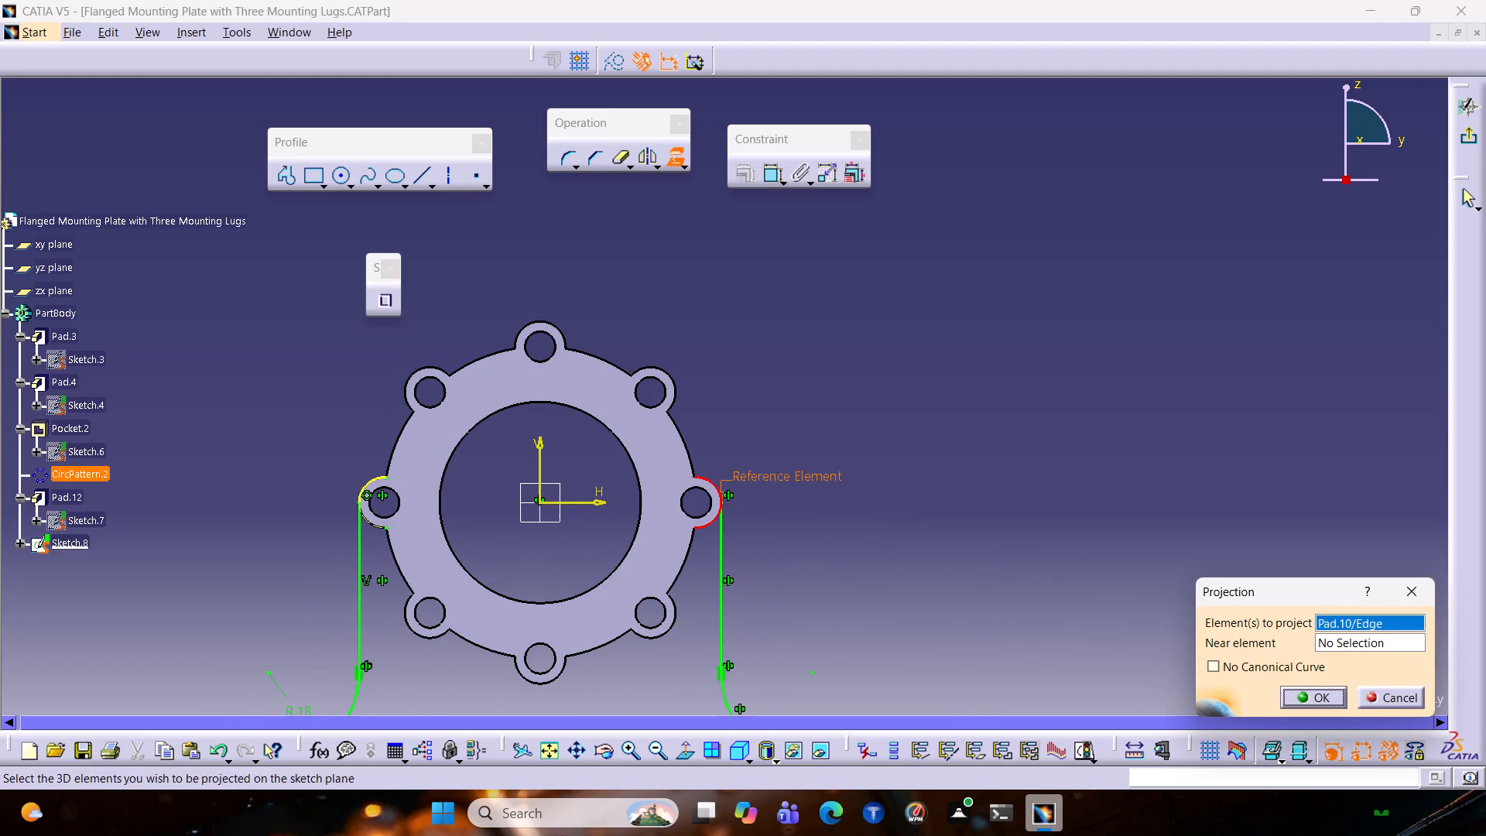
click(1308, 704)
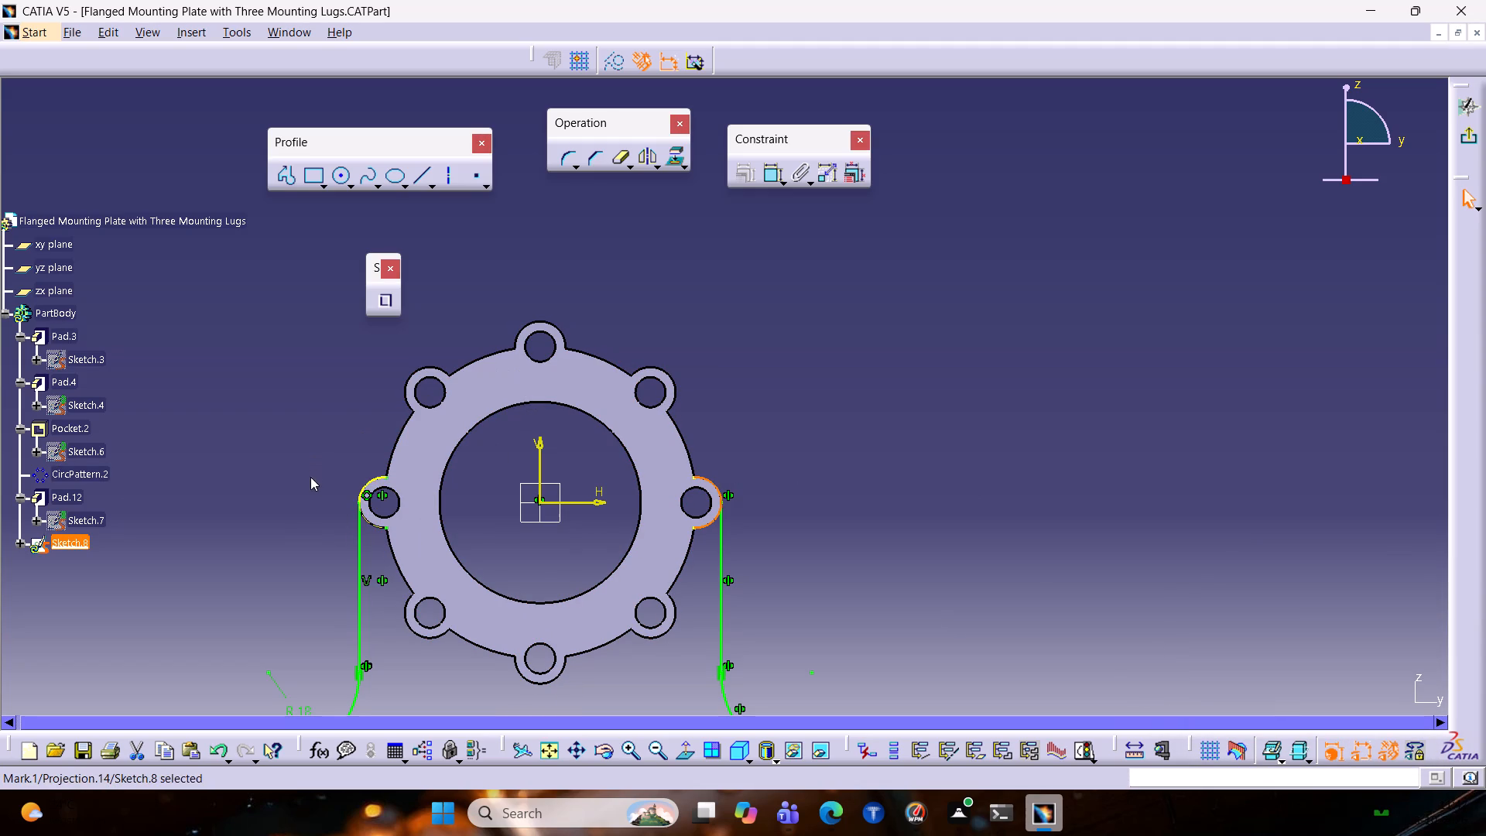
Delete the trimmed projected arc on the flange's bolt lug on the negative H side.
click(372, 485)
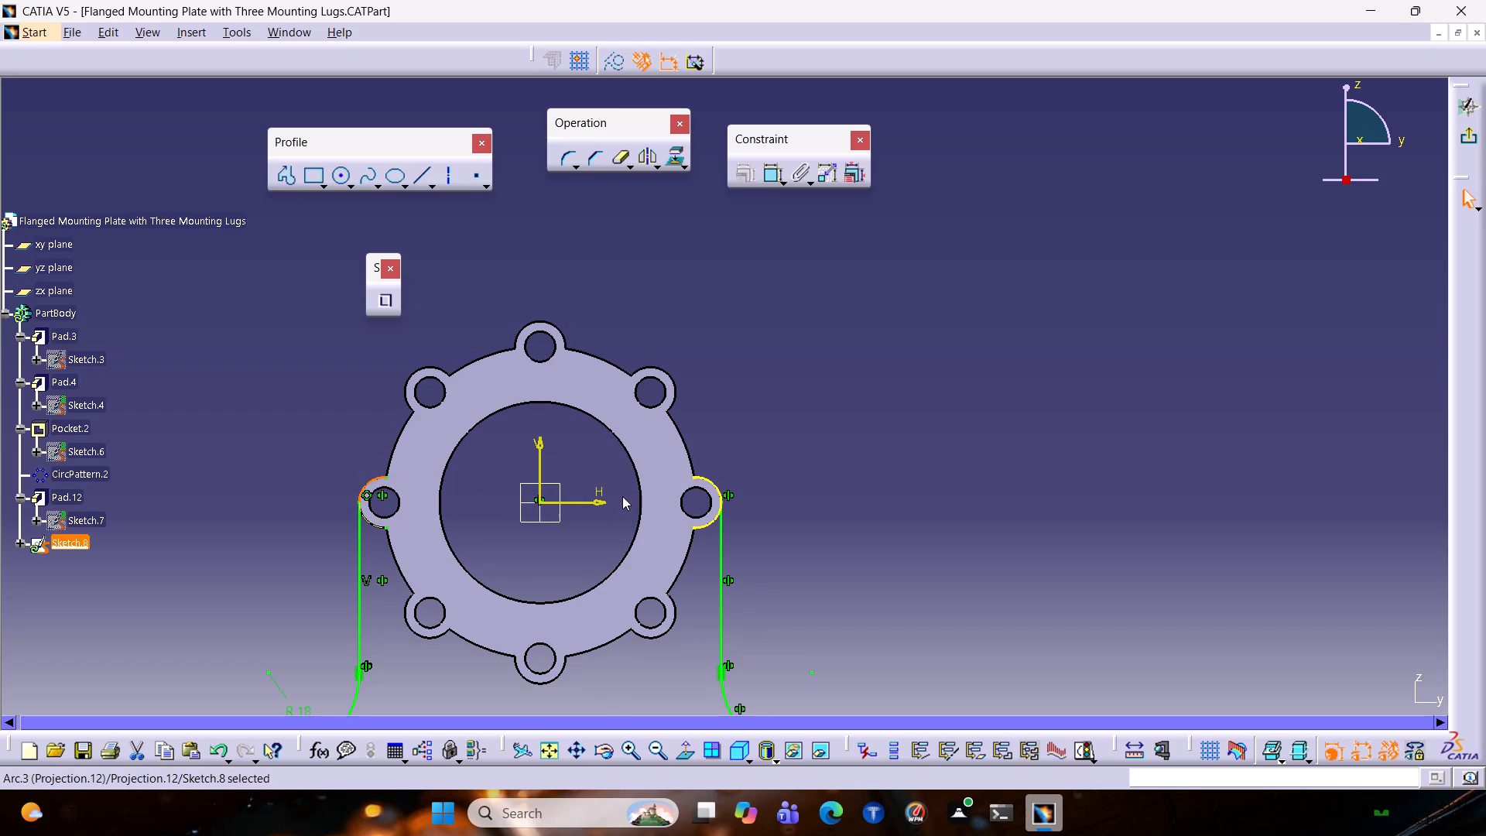
key(Delete)
key(Delete)
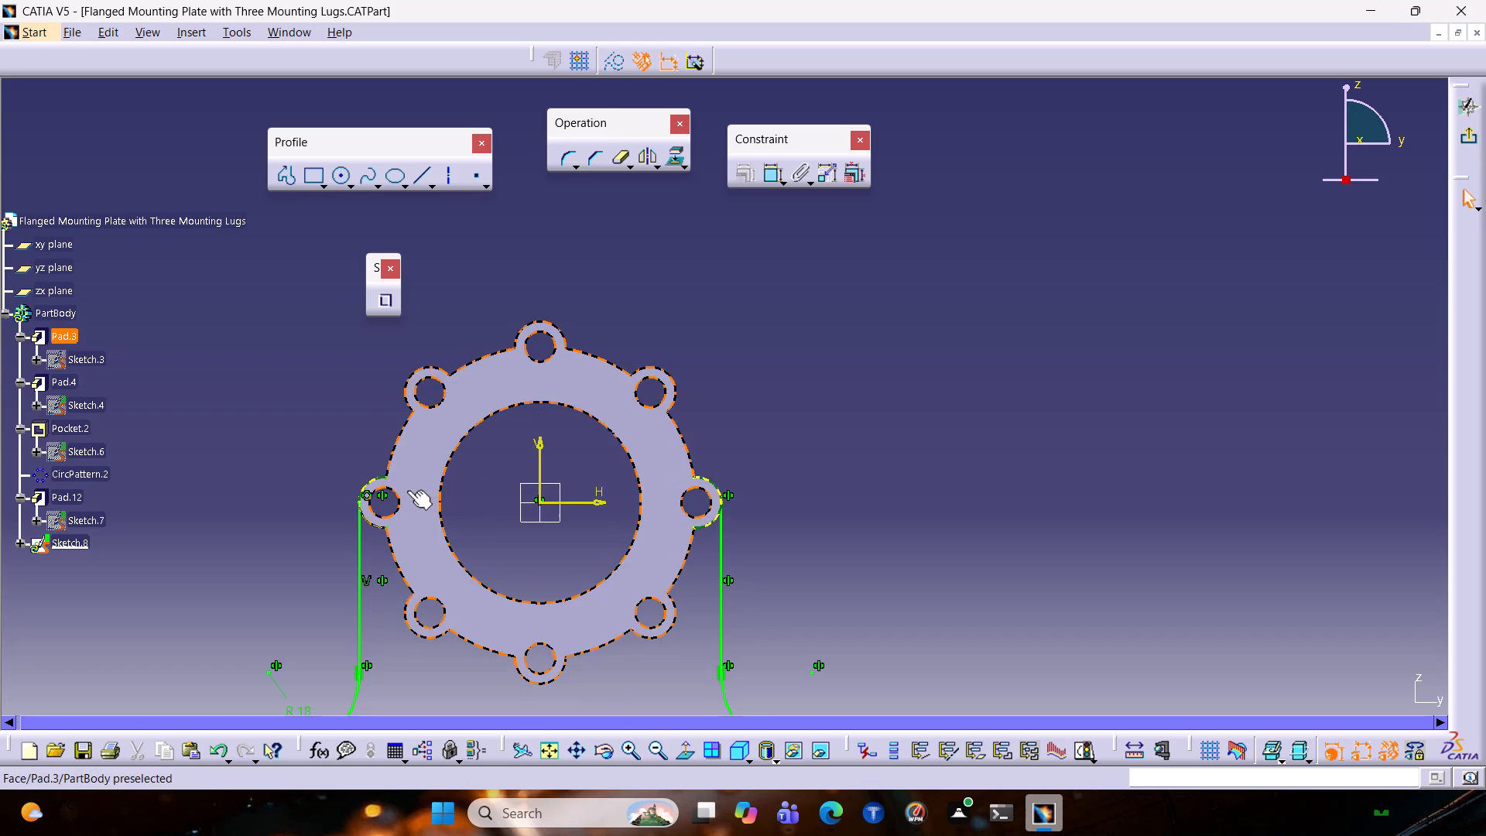
click(376, 478)
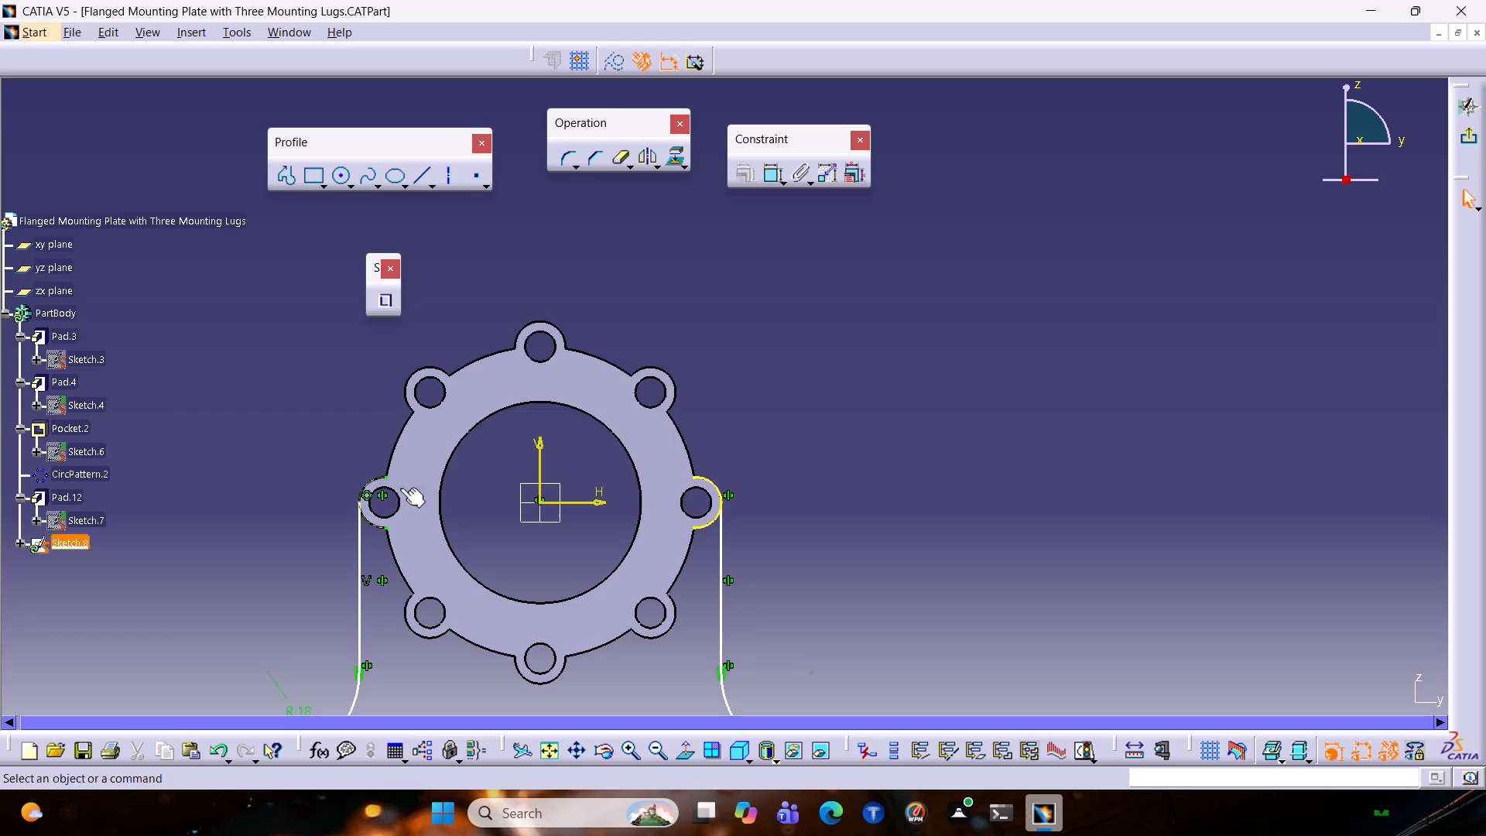
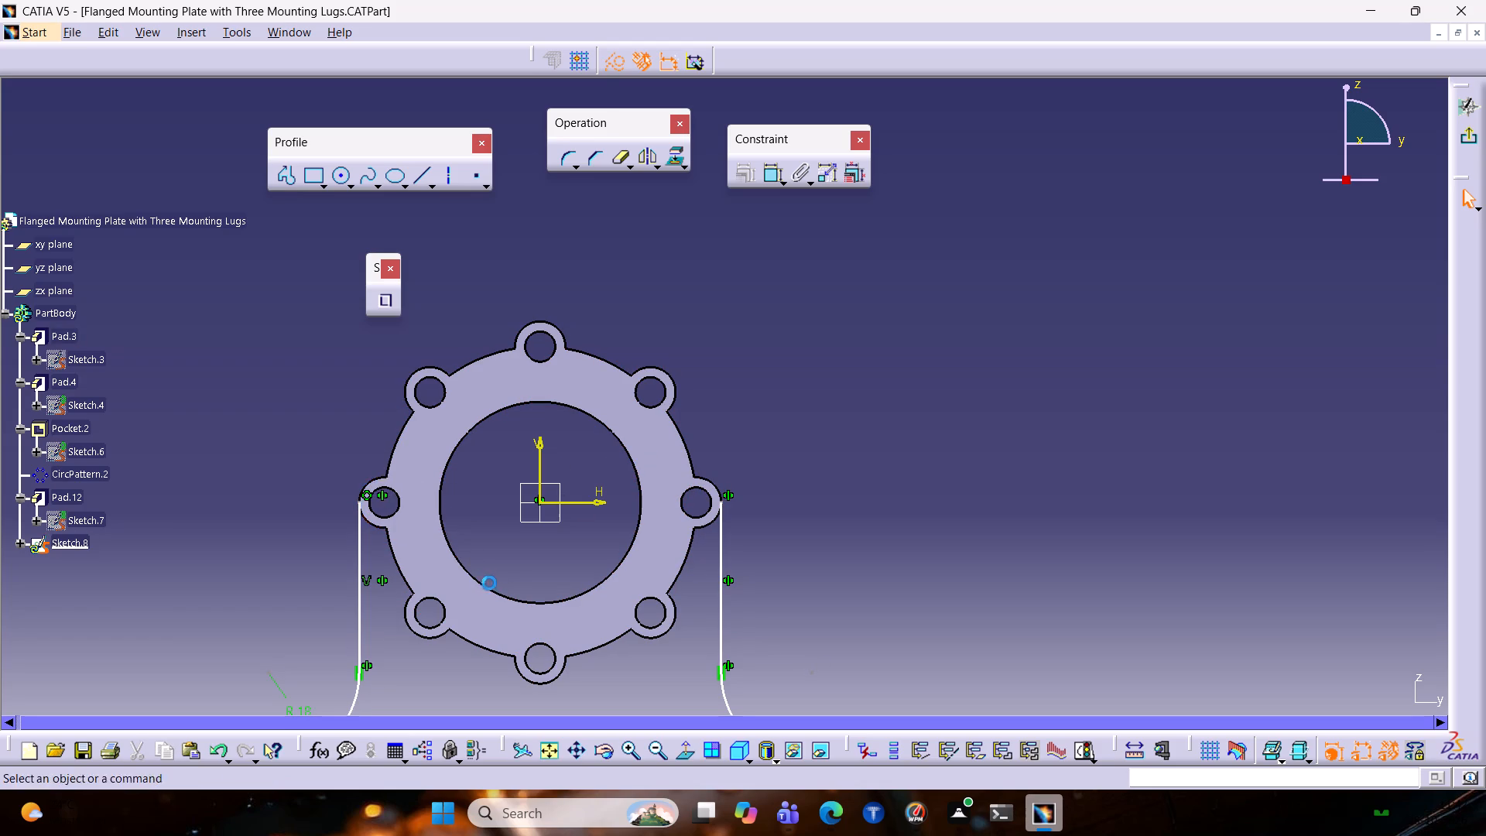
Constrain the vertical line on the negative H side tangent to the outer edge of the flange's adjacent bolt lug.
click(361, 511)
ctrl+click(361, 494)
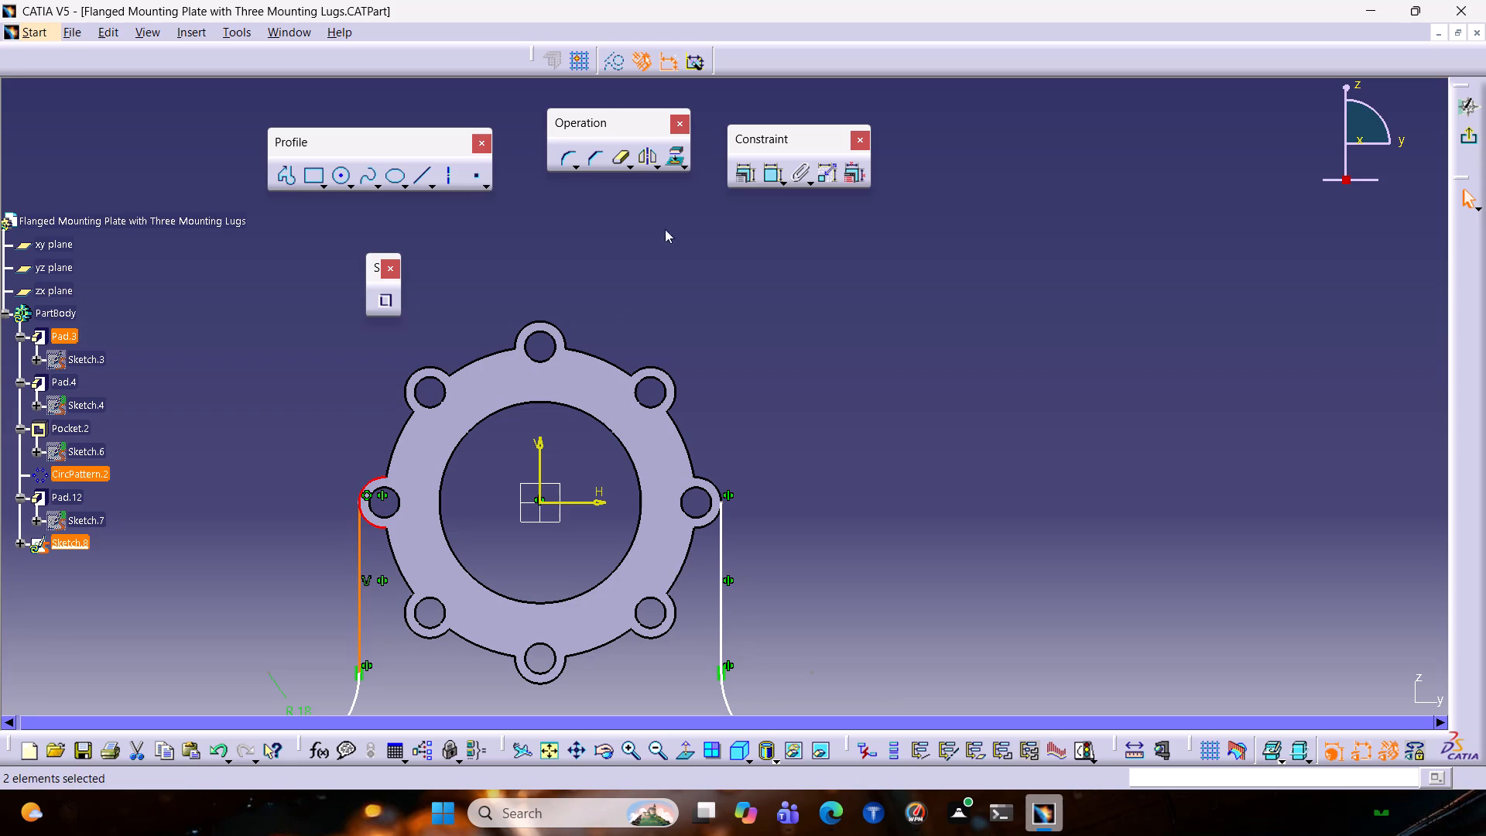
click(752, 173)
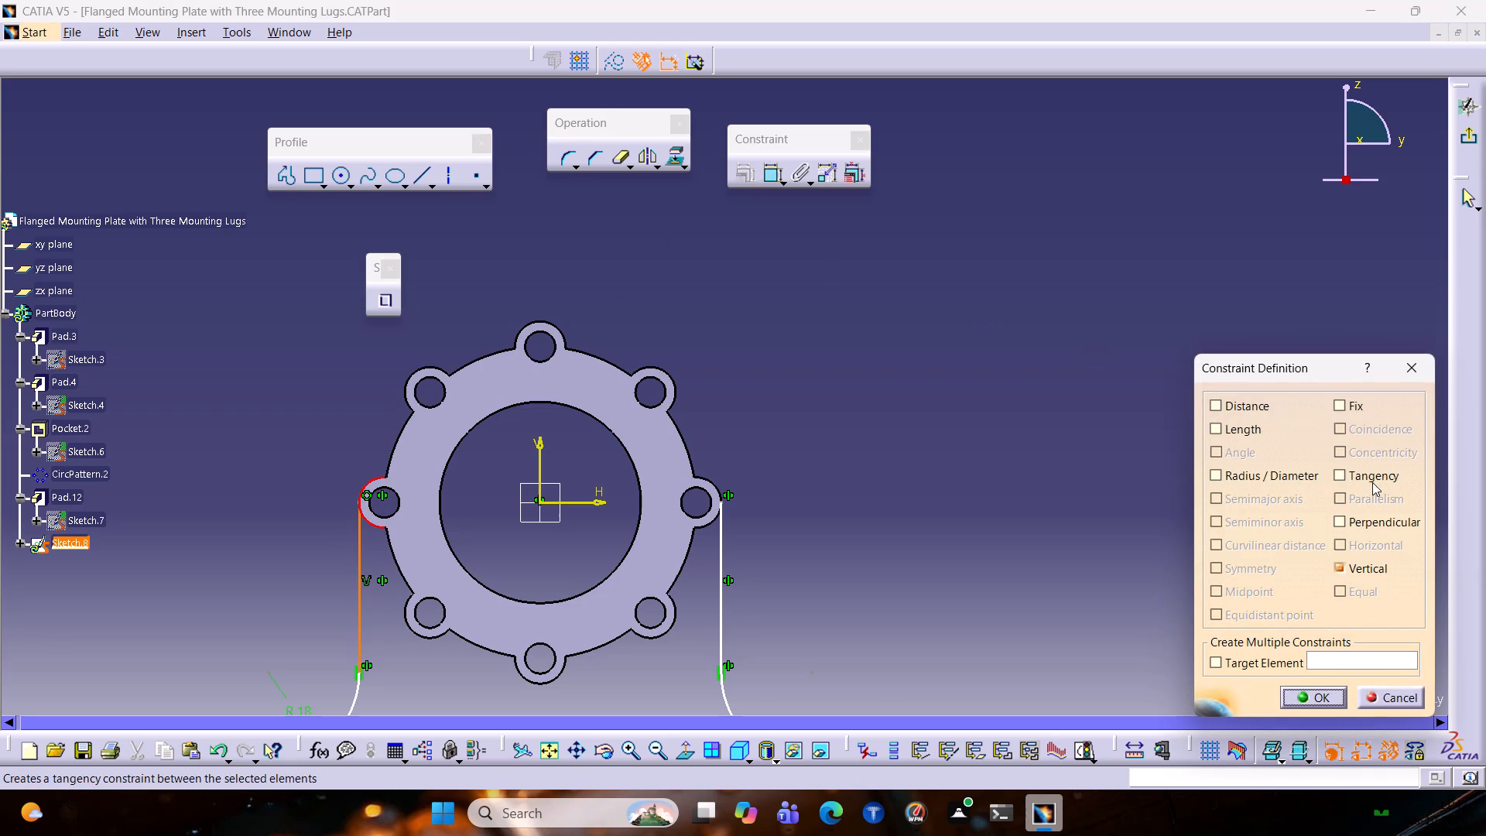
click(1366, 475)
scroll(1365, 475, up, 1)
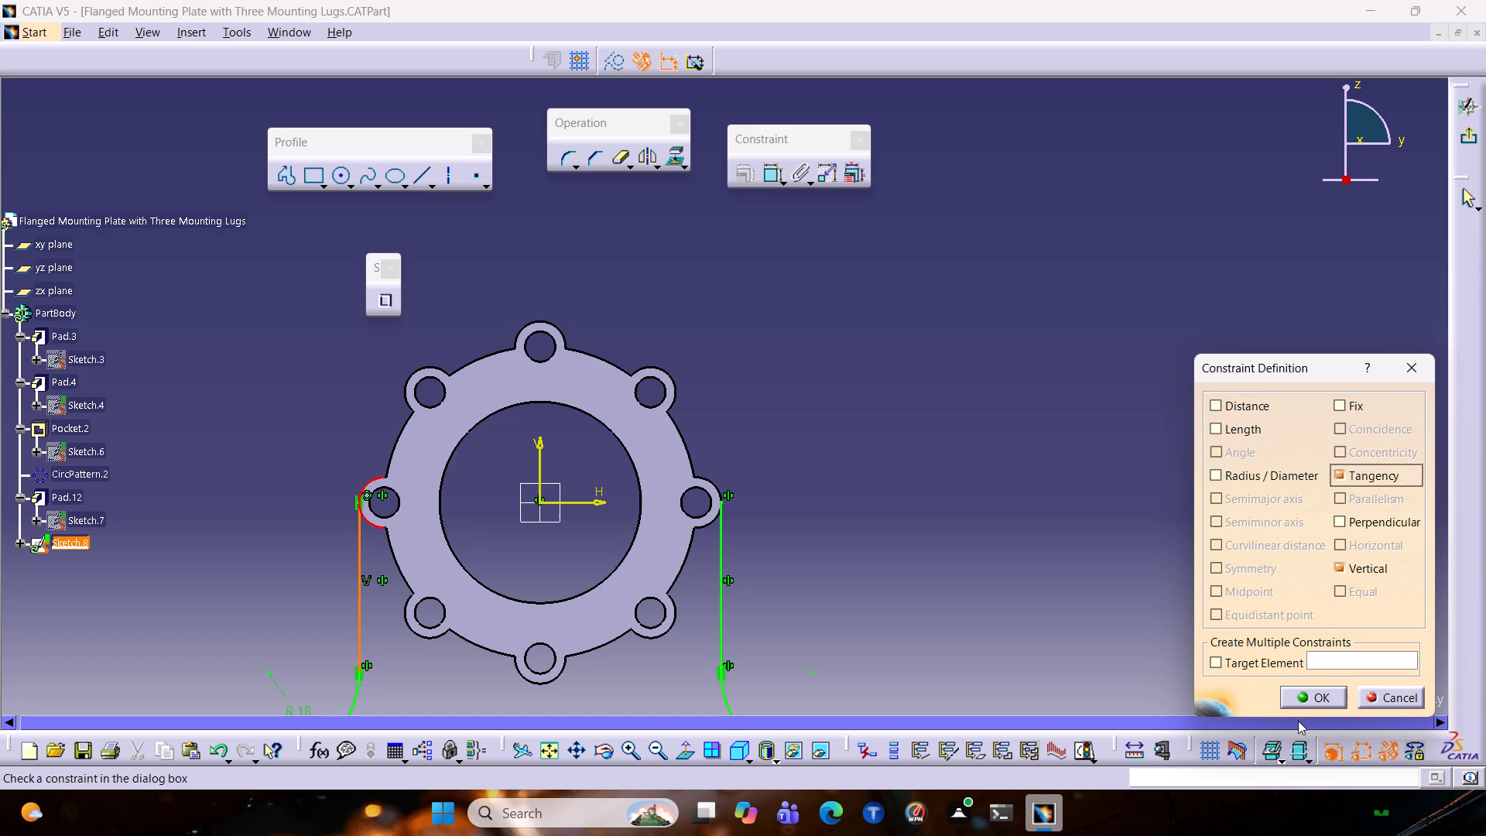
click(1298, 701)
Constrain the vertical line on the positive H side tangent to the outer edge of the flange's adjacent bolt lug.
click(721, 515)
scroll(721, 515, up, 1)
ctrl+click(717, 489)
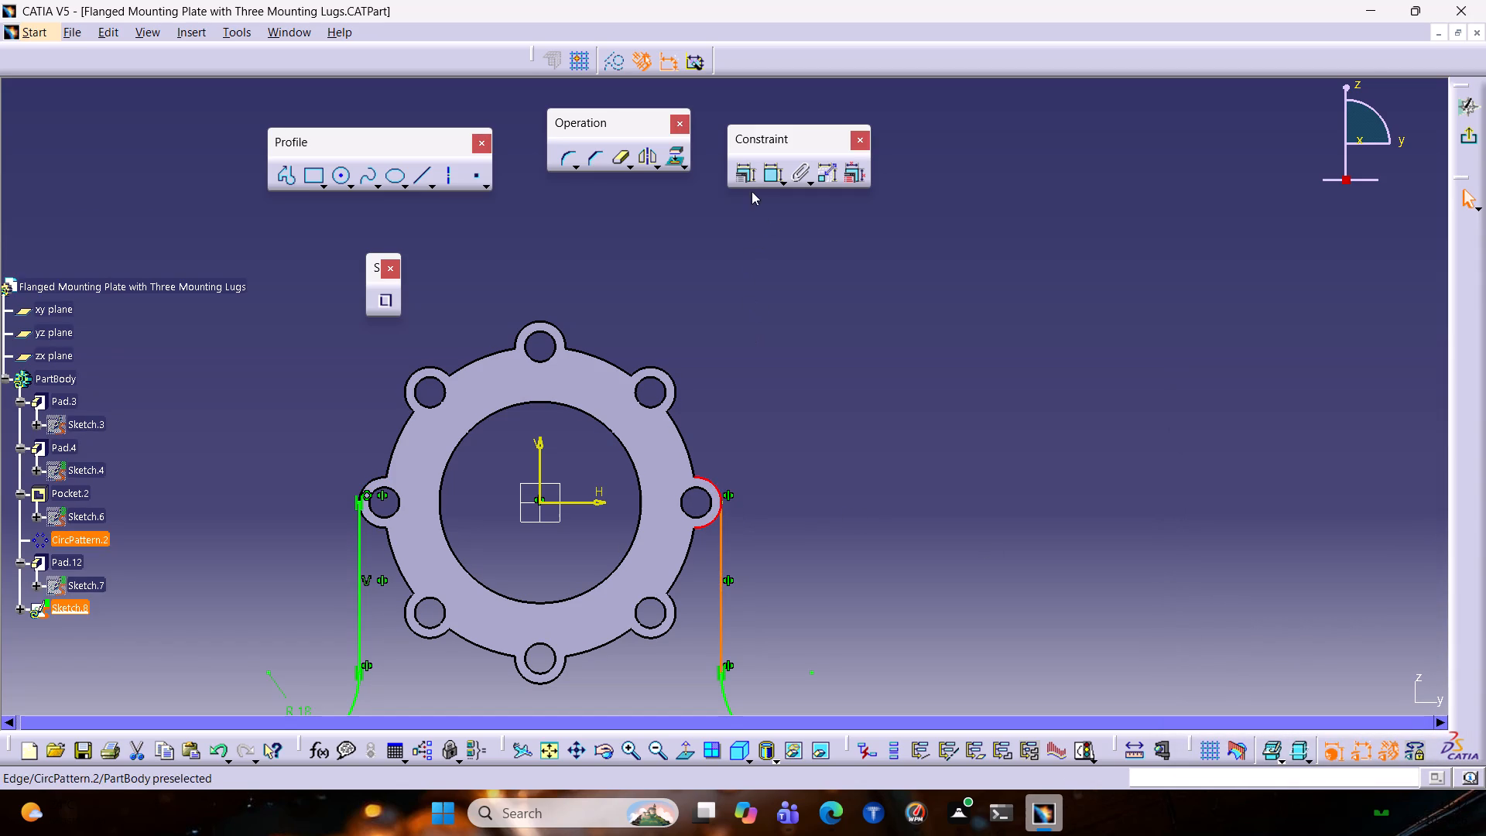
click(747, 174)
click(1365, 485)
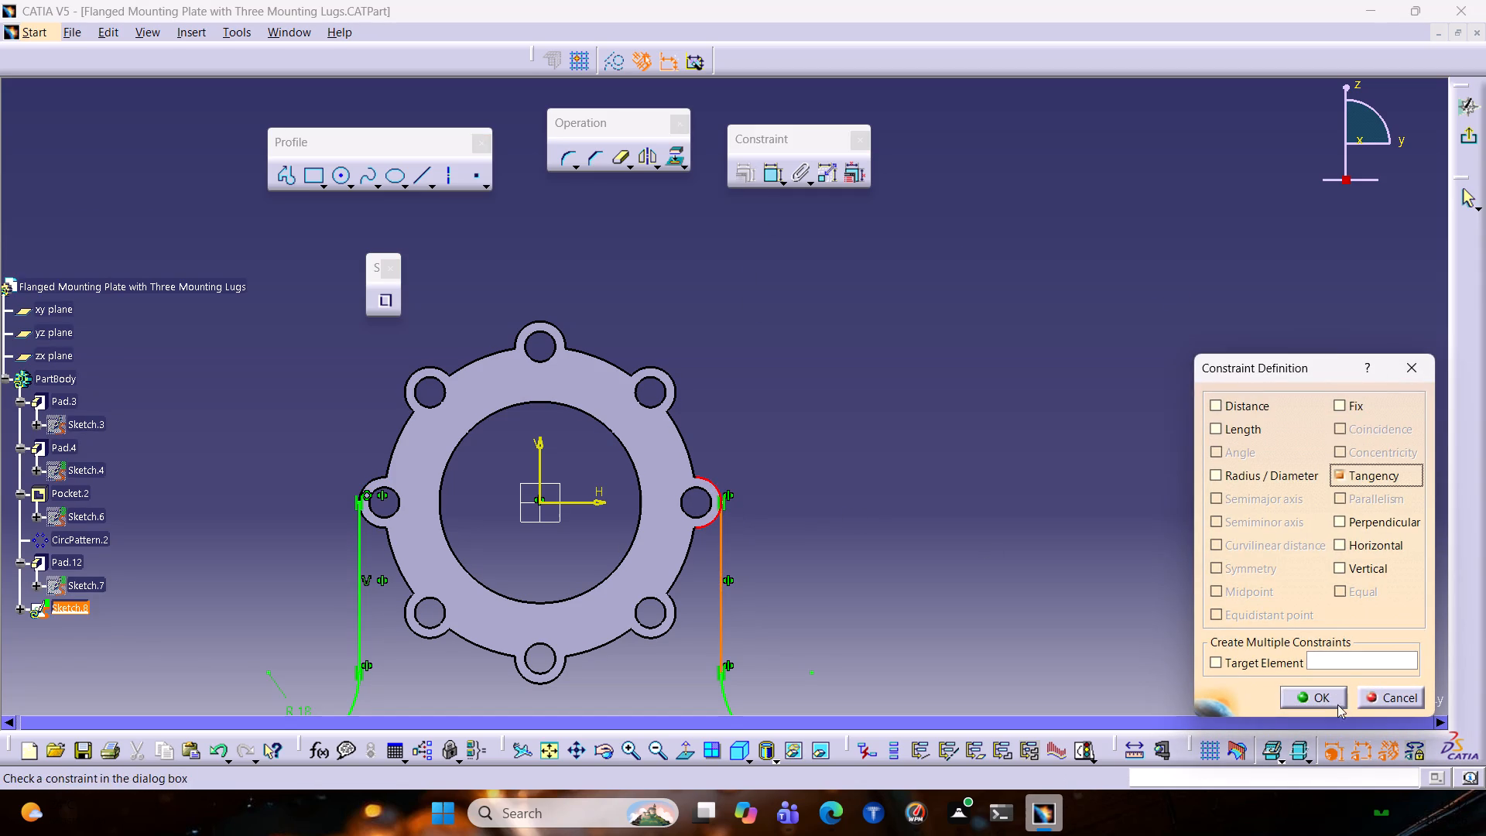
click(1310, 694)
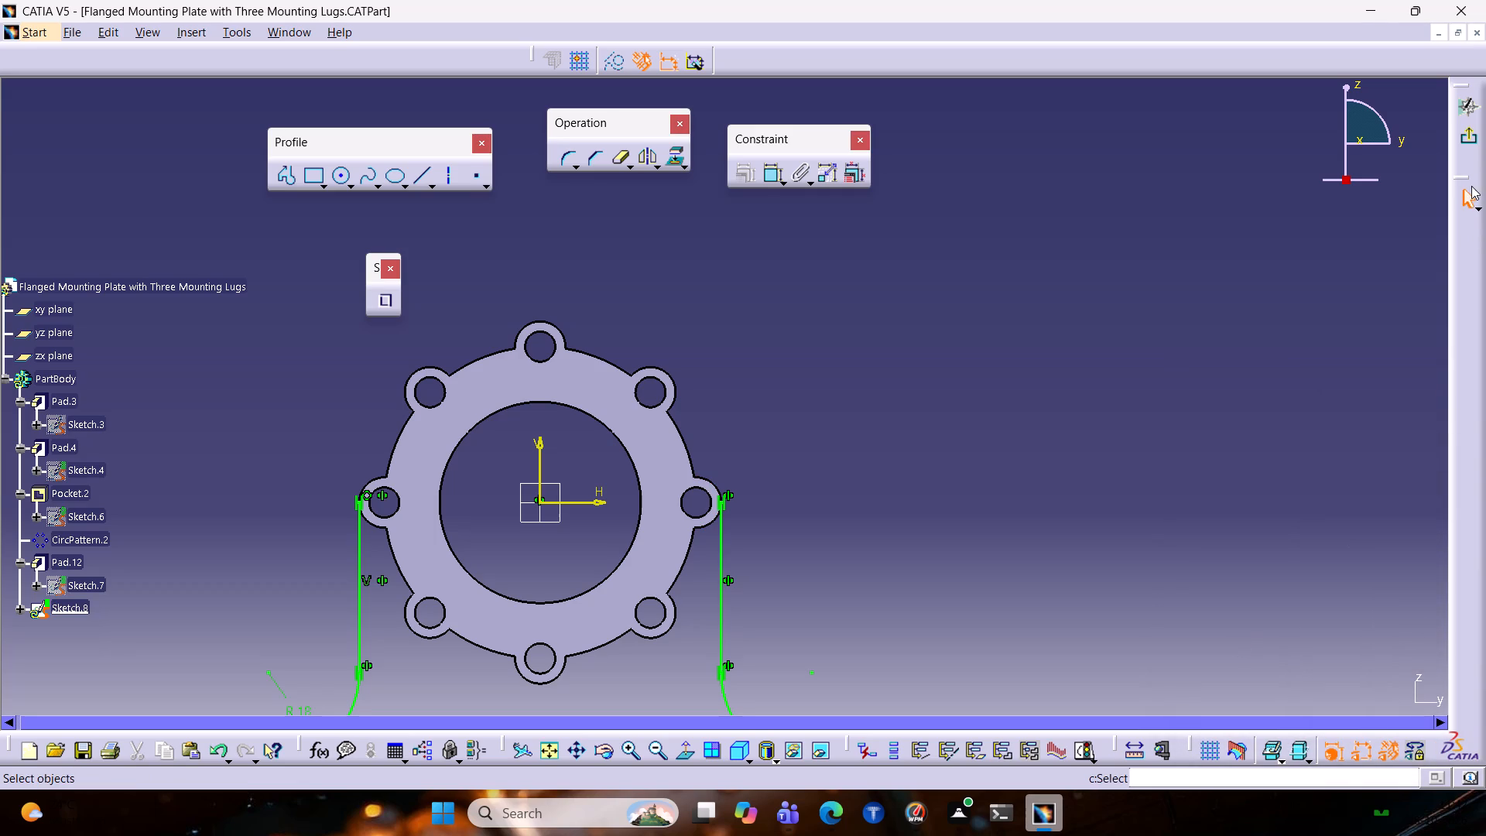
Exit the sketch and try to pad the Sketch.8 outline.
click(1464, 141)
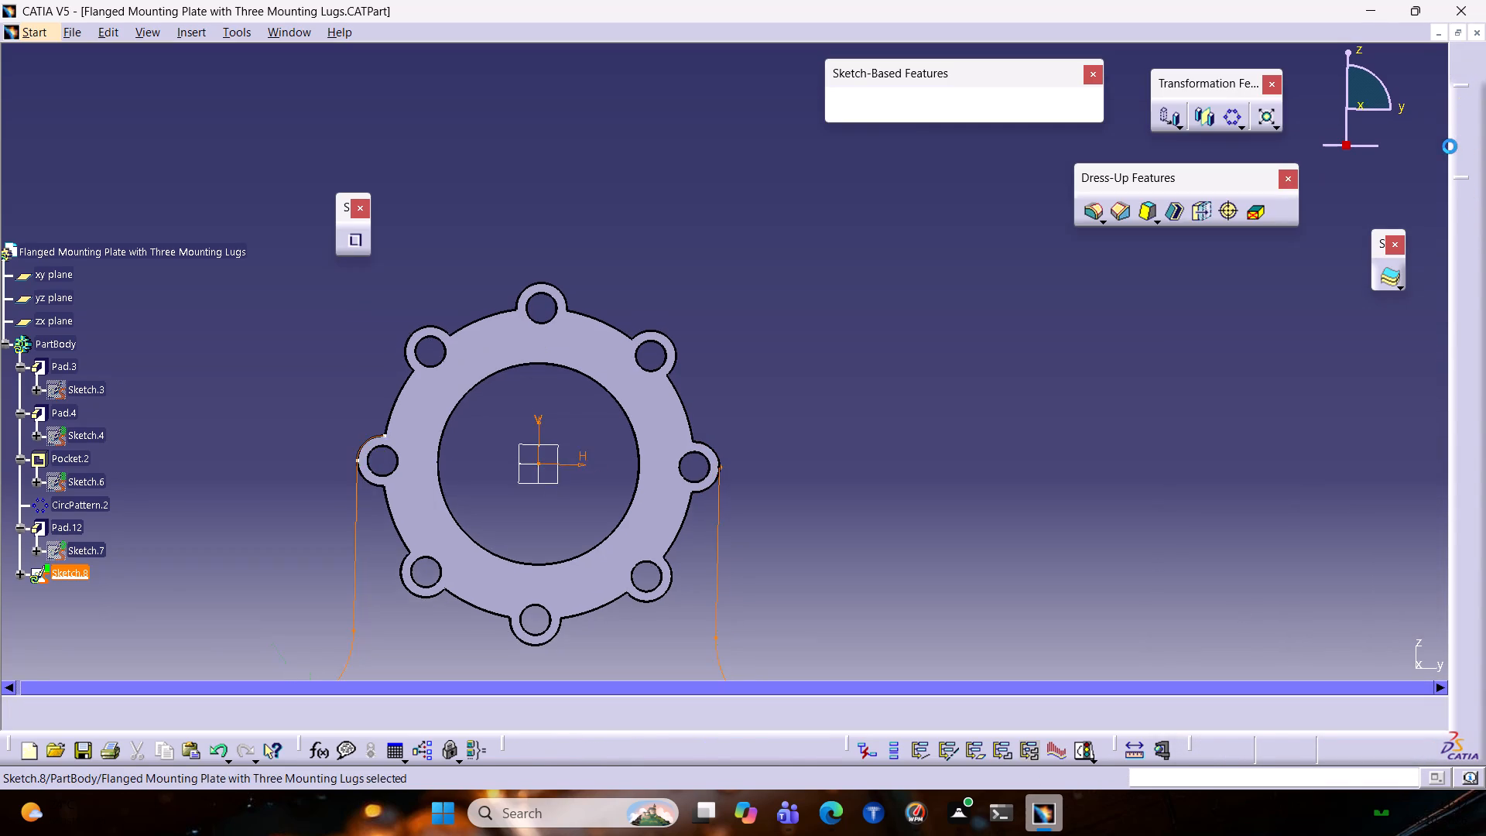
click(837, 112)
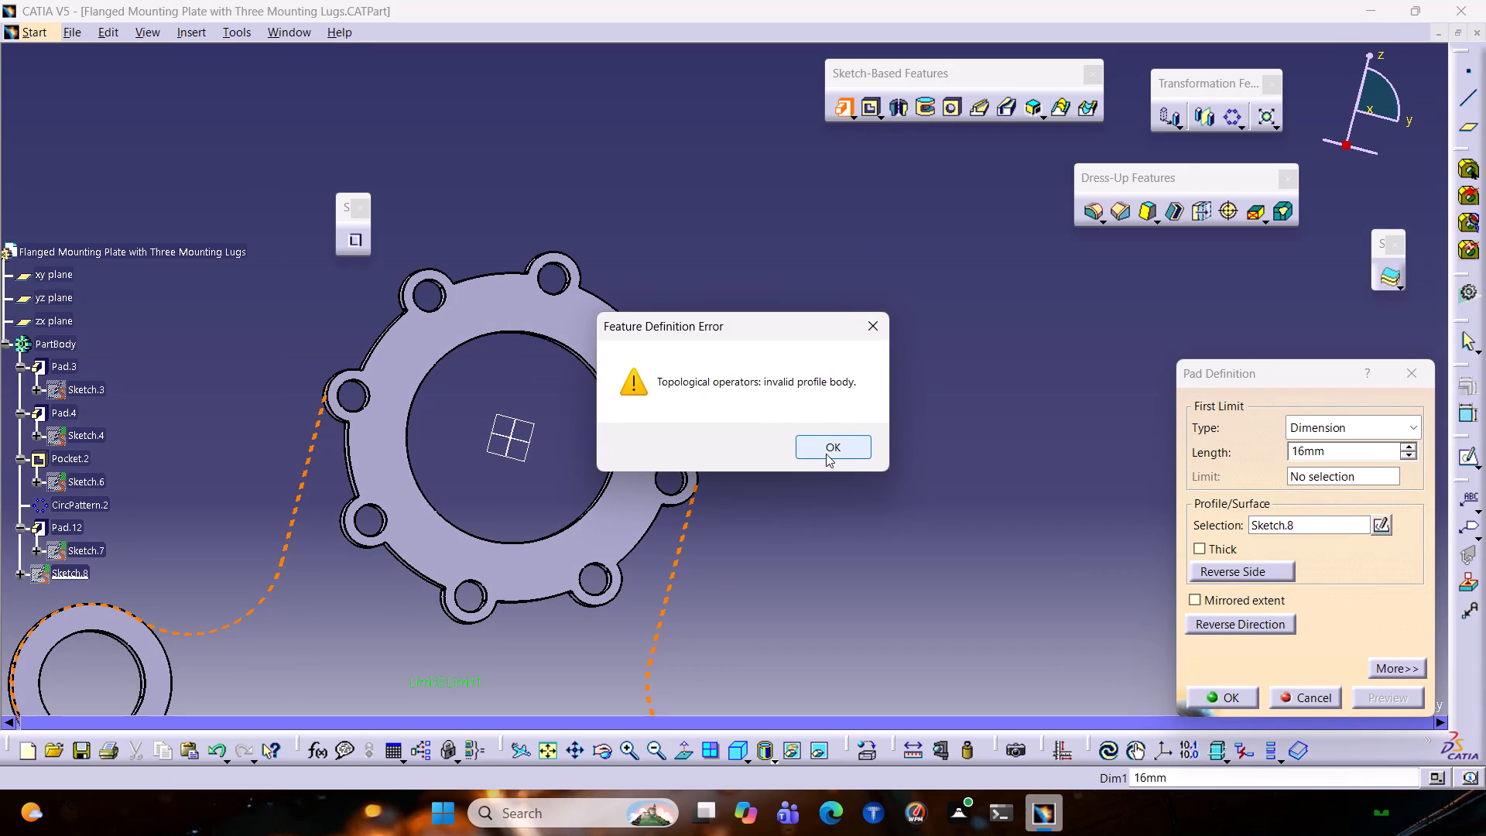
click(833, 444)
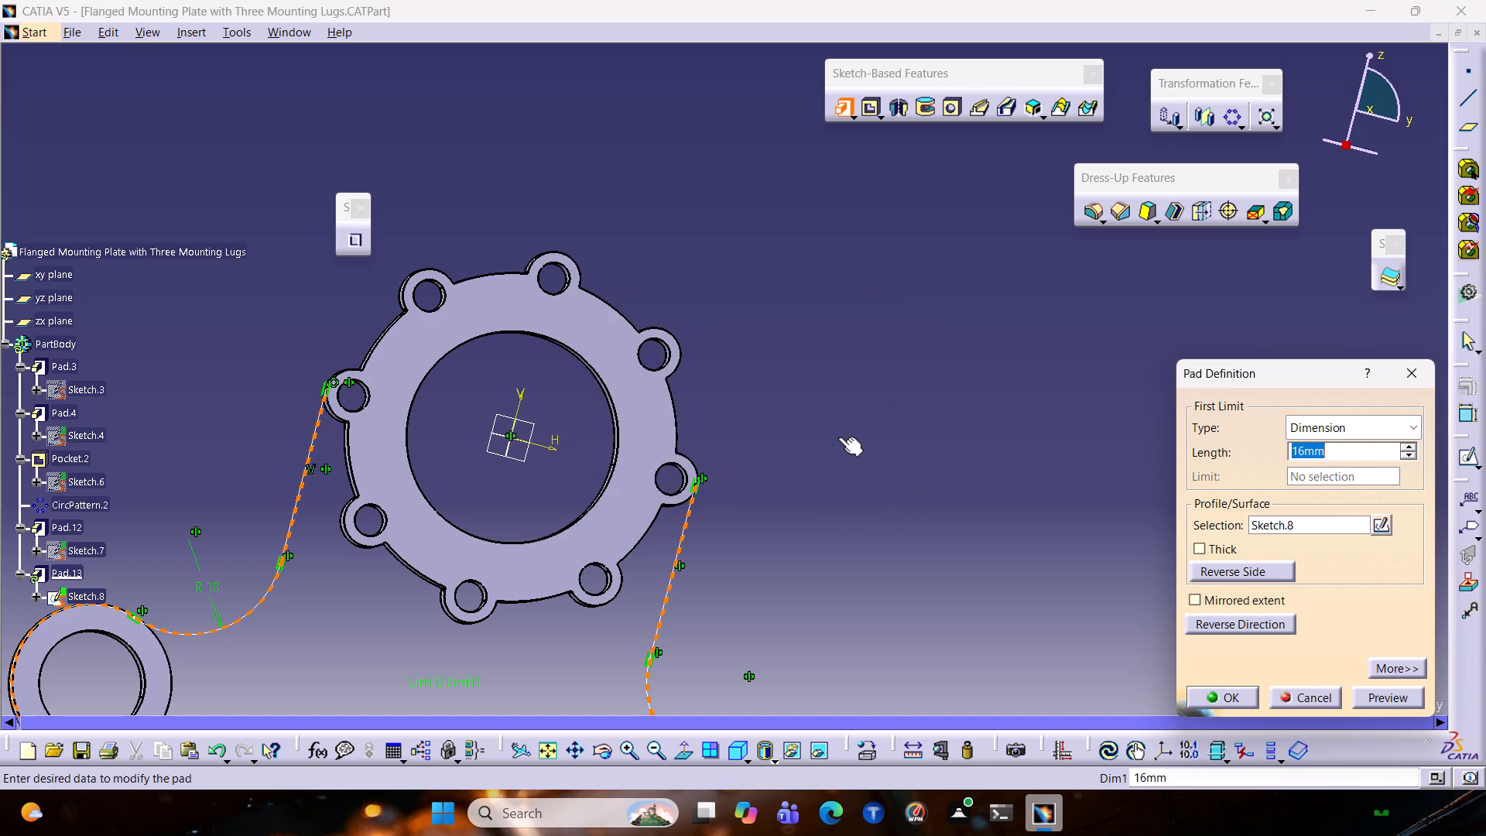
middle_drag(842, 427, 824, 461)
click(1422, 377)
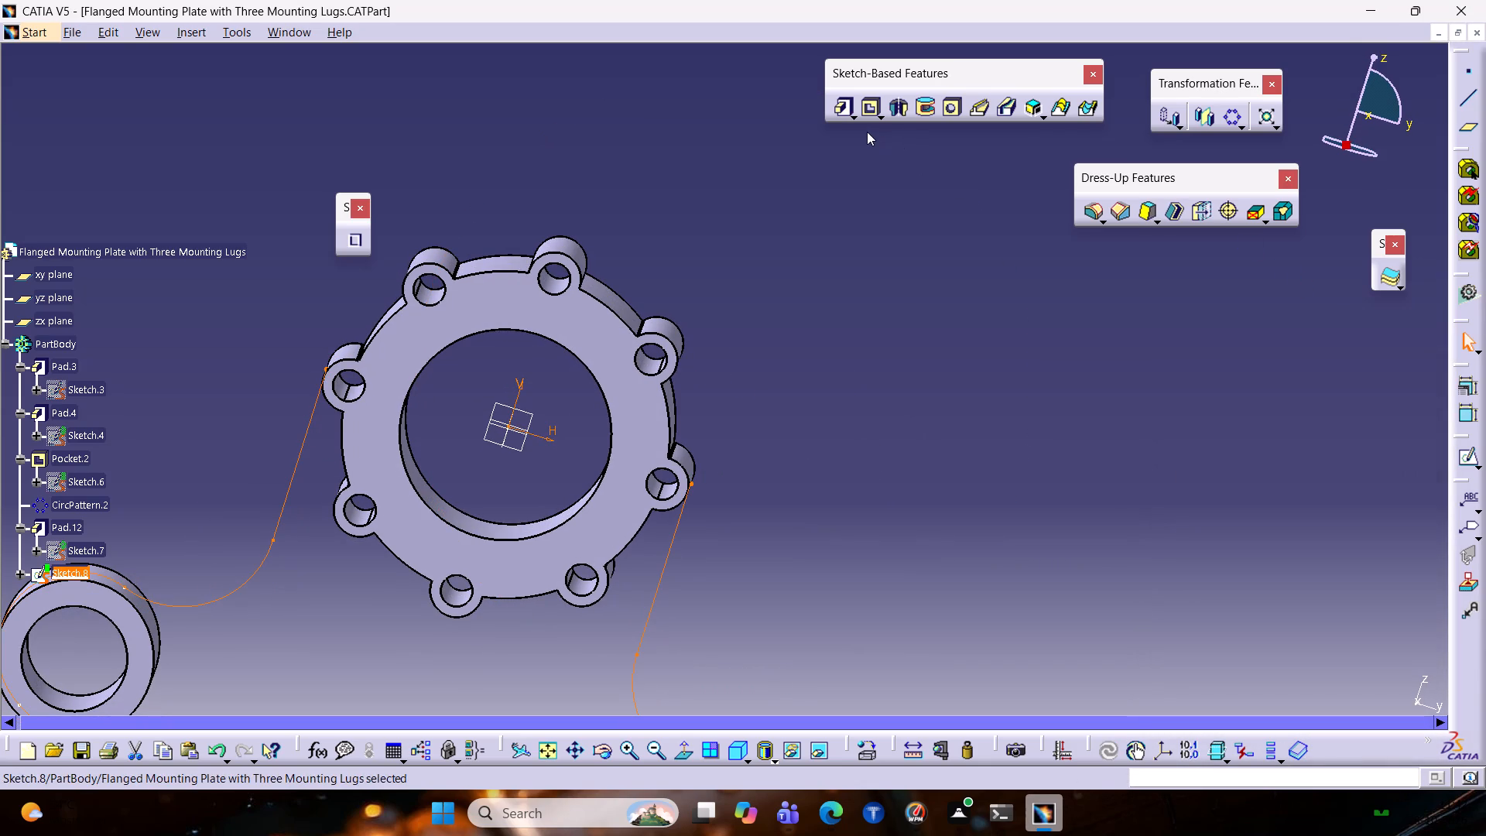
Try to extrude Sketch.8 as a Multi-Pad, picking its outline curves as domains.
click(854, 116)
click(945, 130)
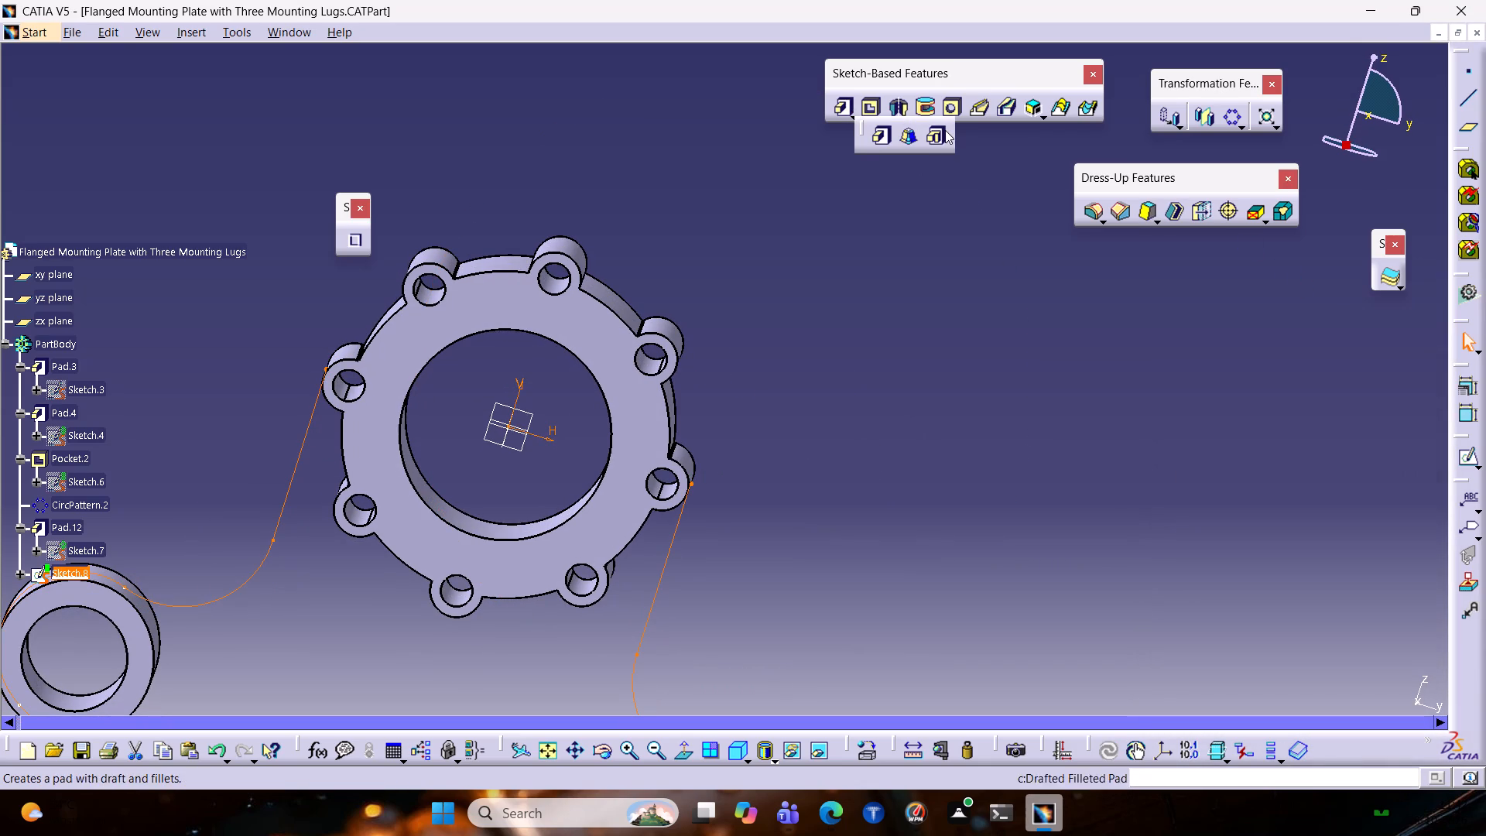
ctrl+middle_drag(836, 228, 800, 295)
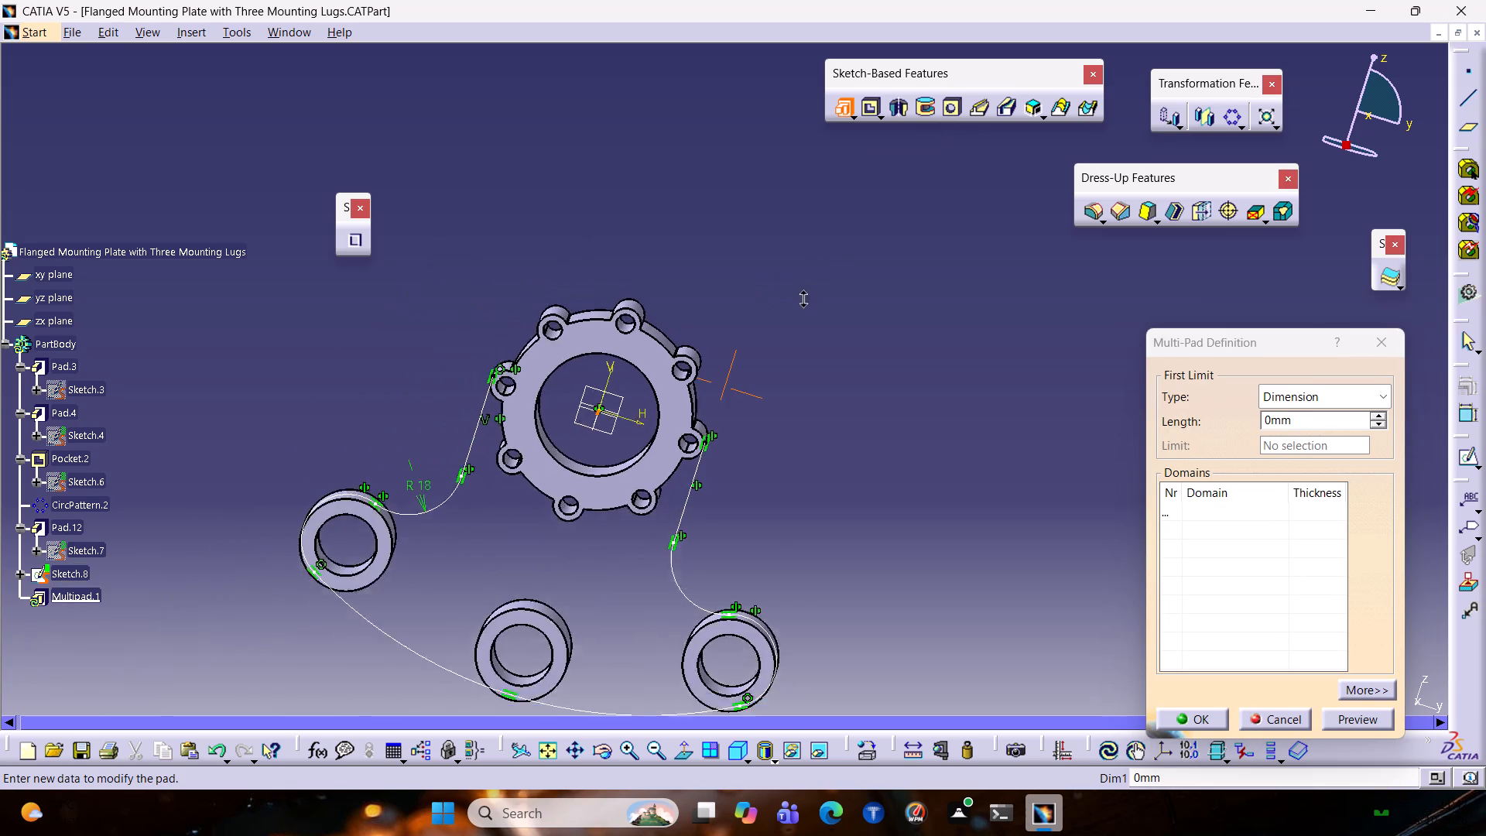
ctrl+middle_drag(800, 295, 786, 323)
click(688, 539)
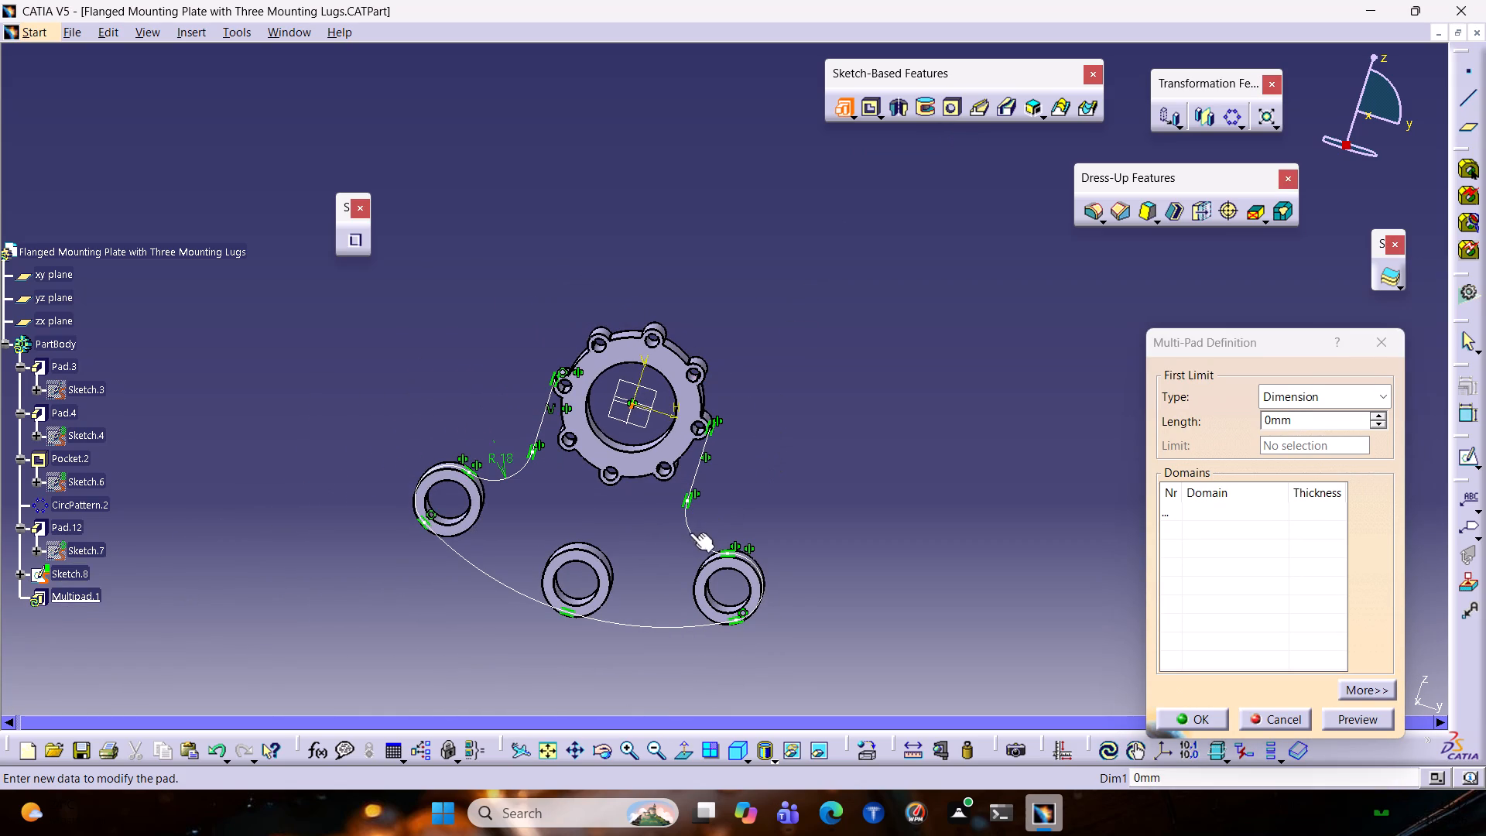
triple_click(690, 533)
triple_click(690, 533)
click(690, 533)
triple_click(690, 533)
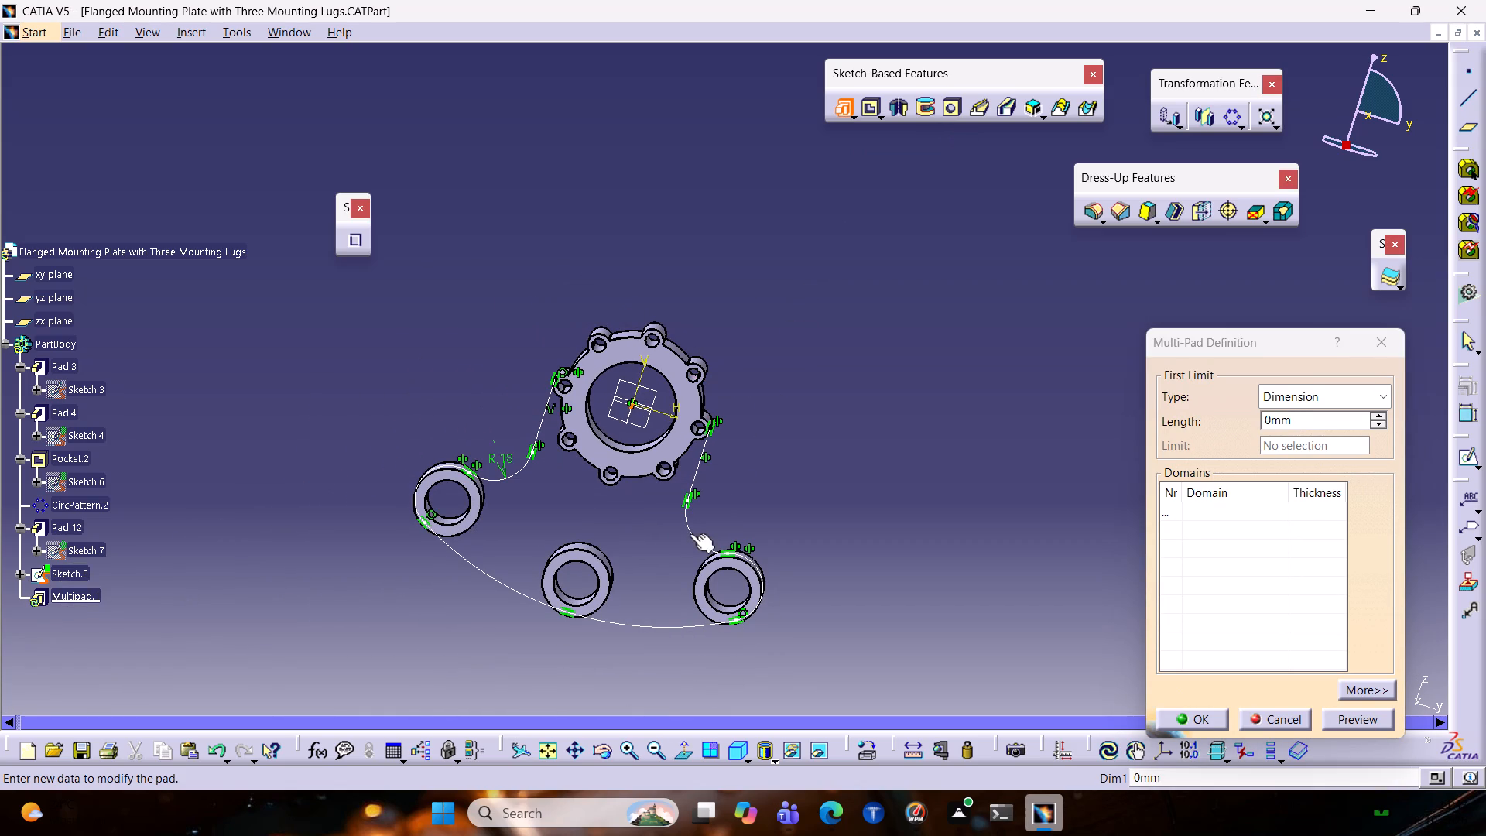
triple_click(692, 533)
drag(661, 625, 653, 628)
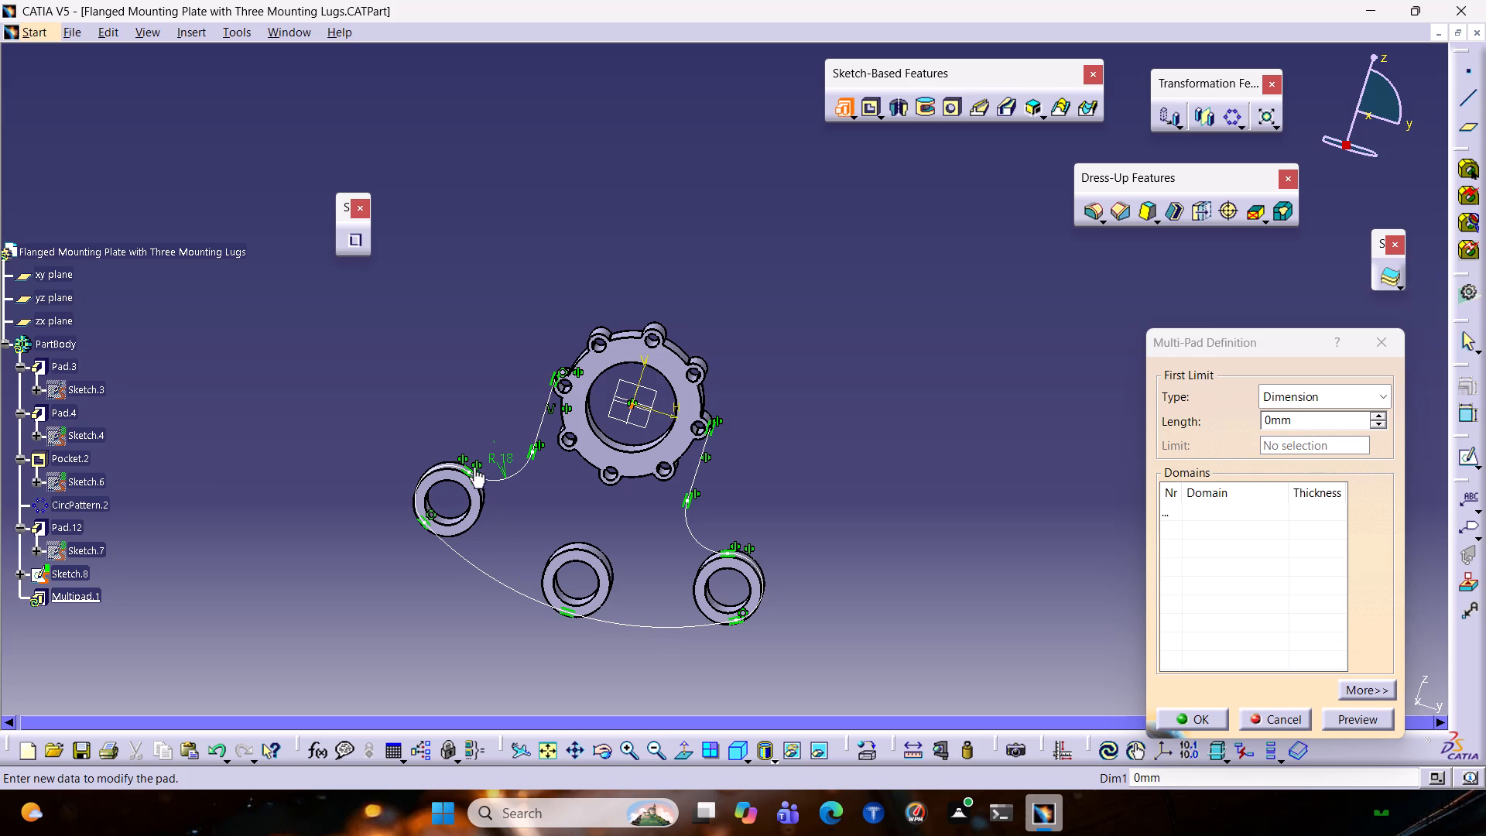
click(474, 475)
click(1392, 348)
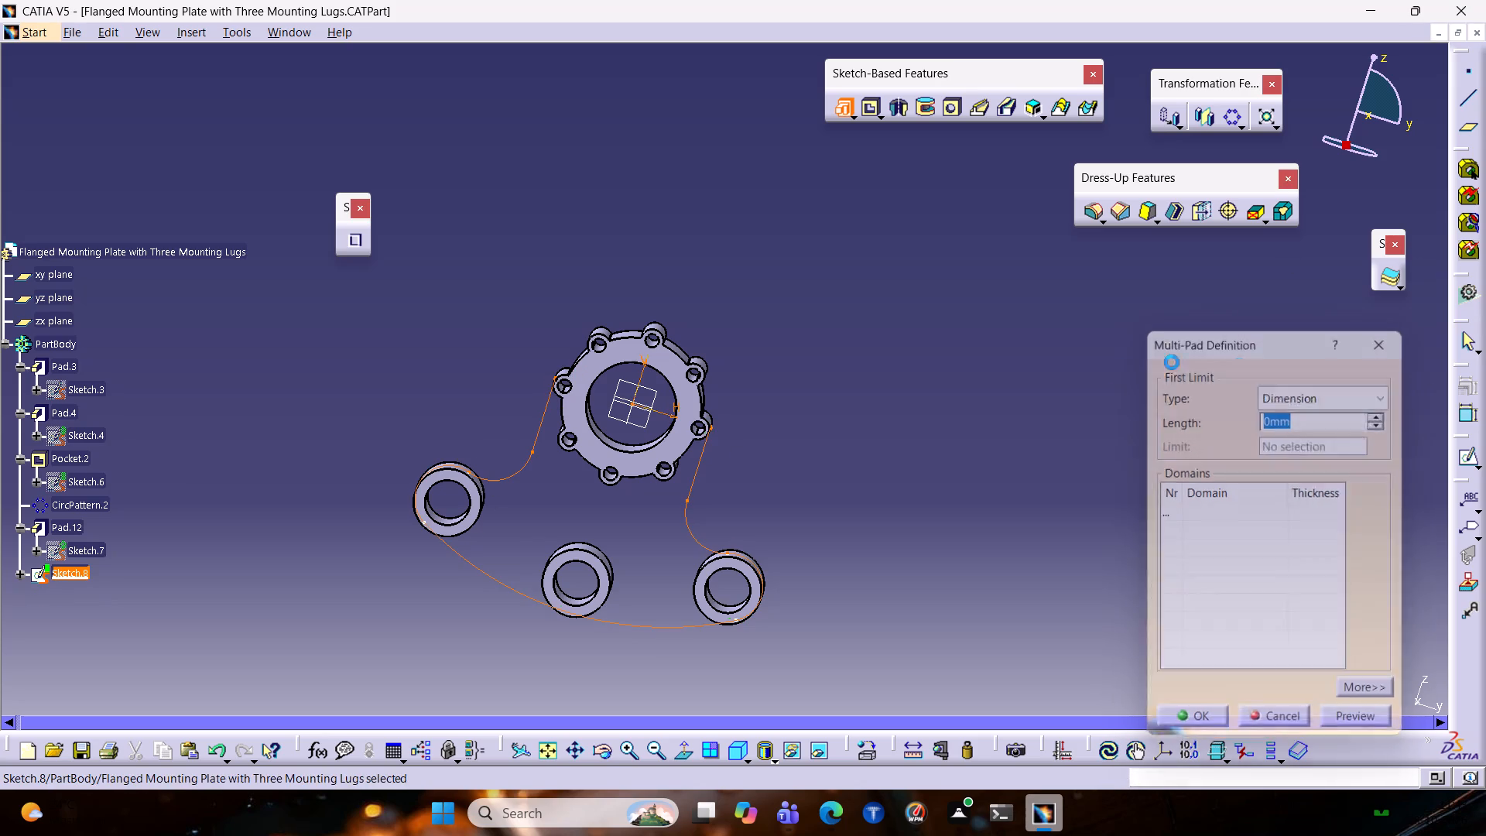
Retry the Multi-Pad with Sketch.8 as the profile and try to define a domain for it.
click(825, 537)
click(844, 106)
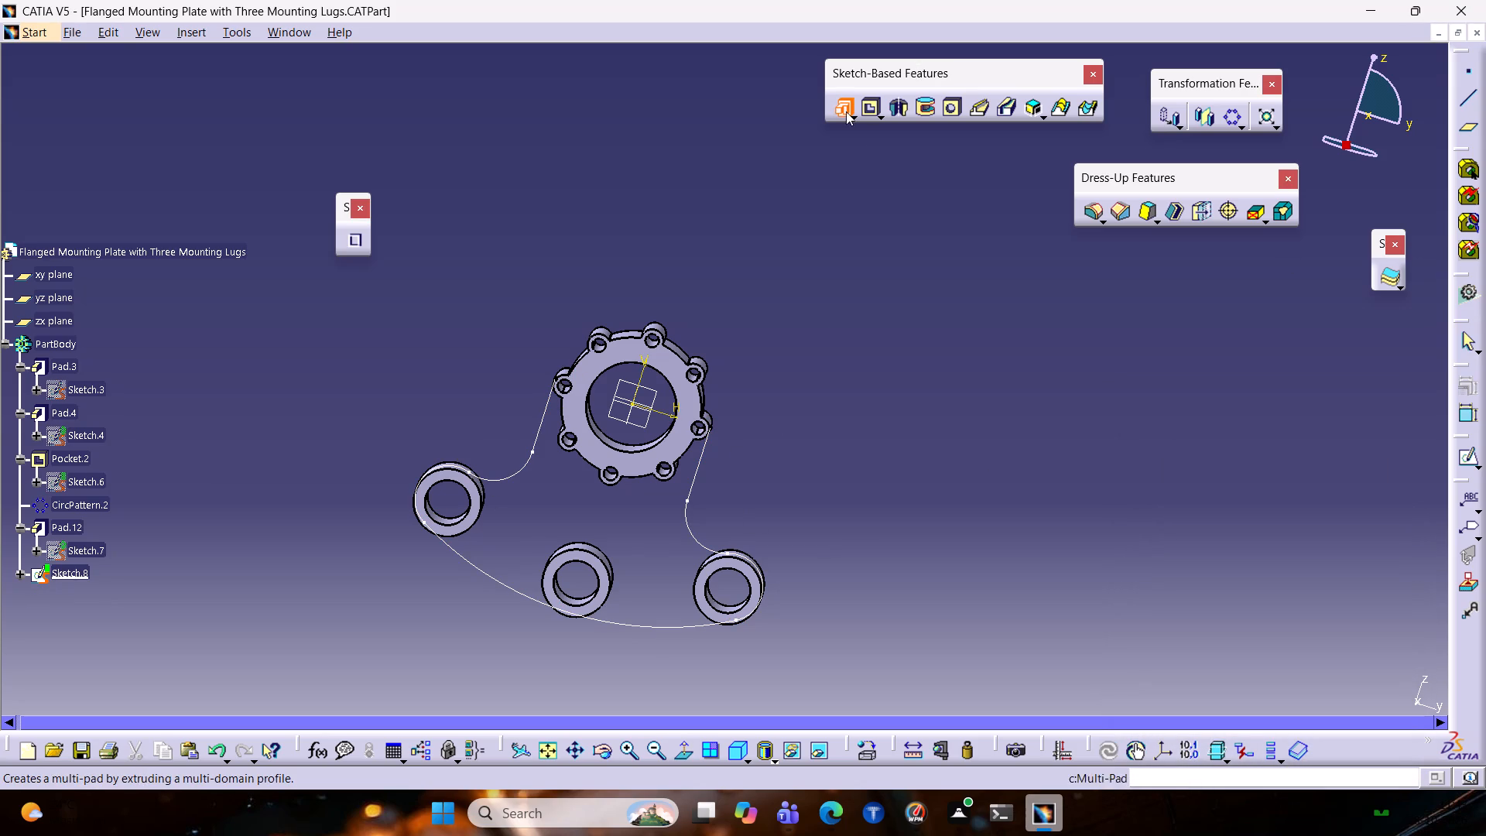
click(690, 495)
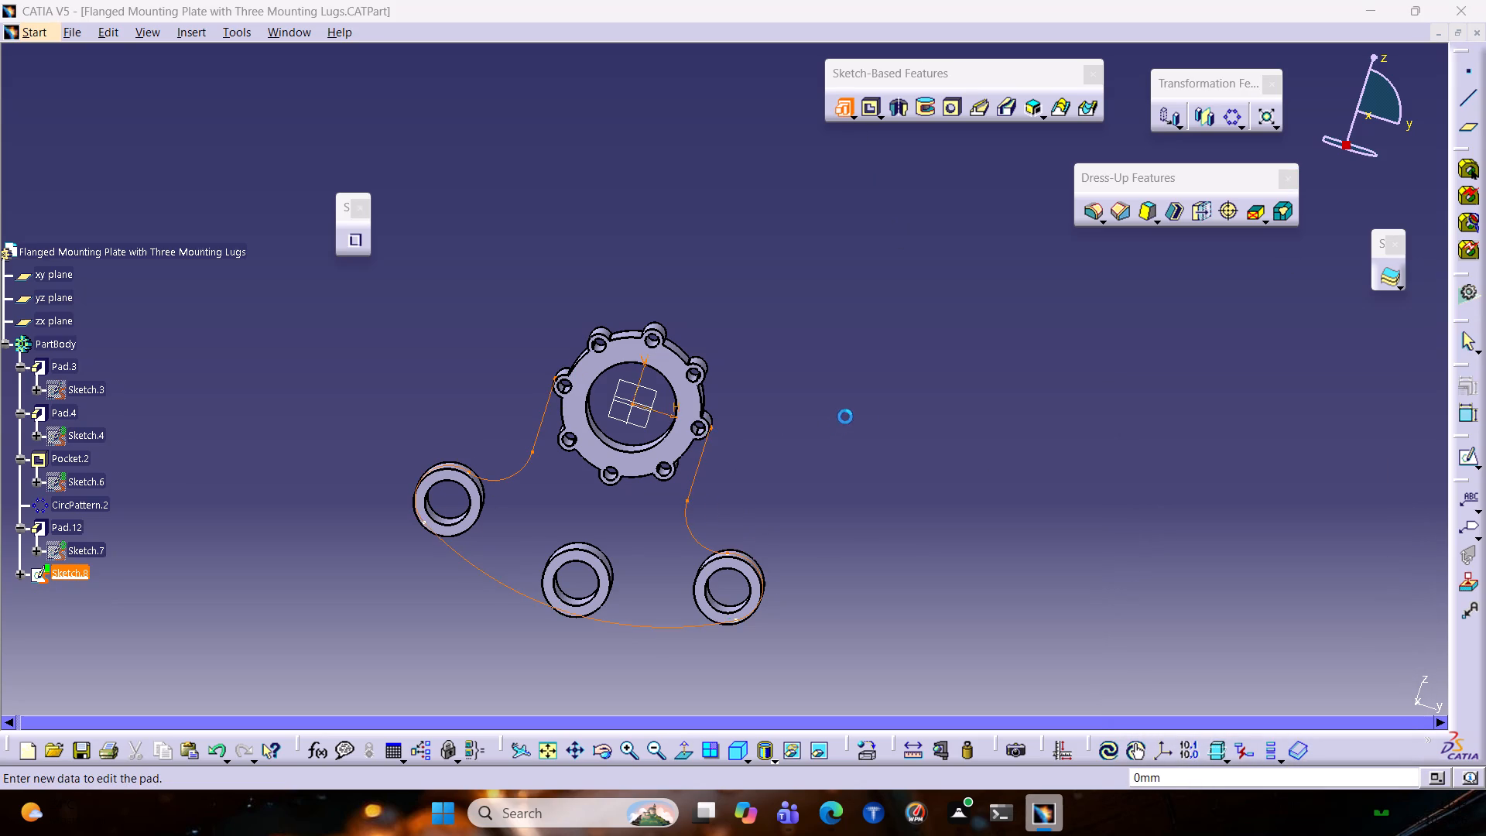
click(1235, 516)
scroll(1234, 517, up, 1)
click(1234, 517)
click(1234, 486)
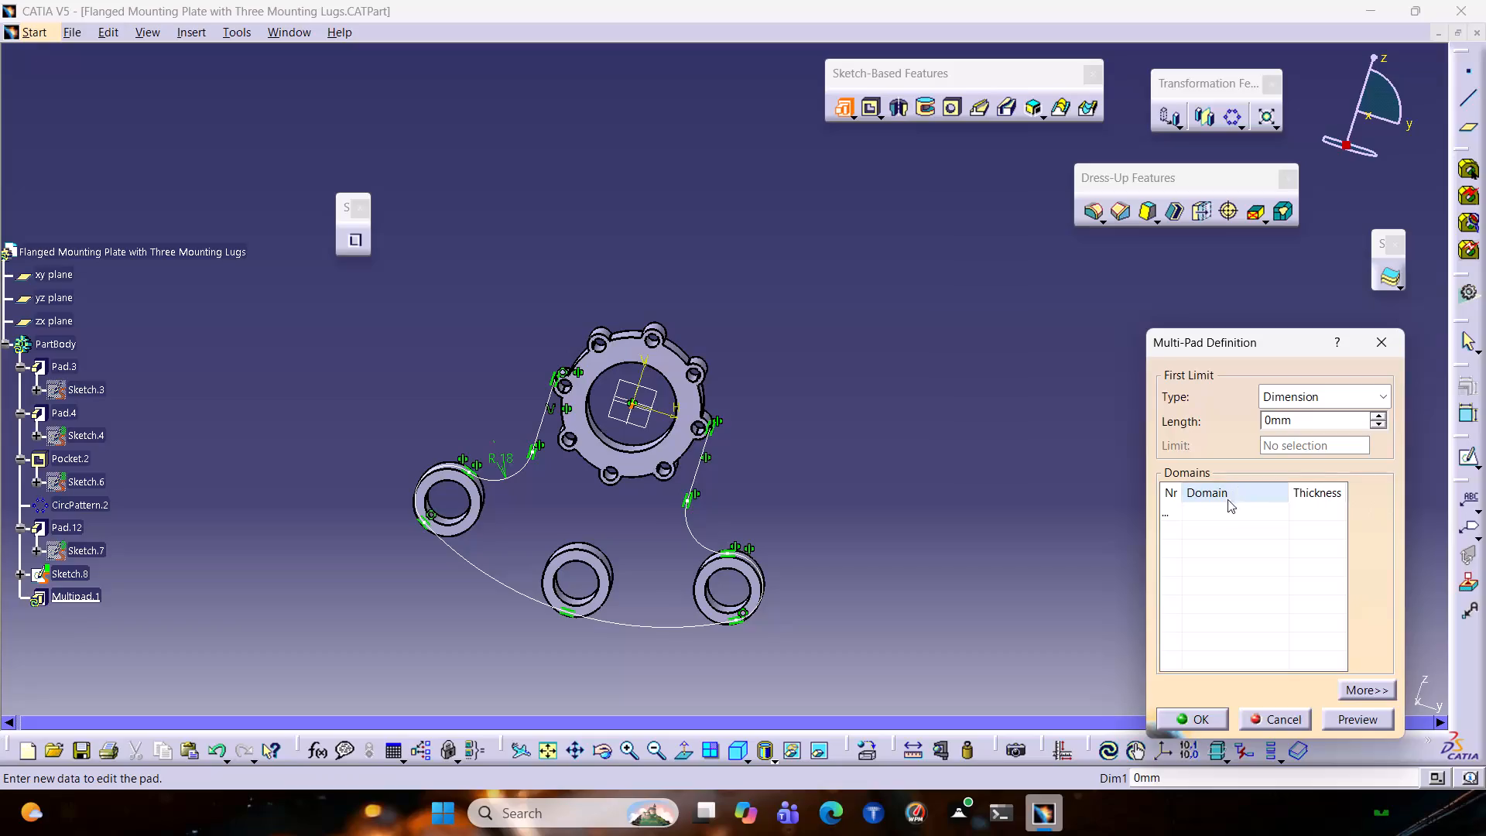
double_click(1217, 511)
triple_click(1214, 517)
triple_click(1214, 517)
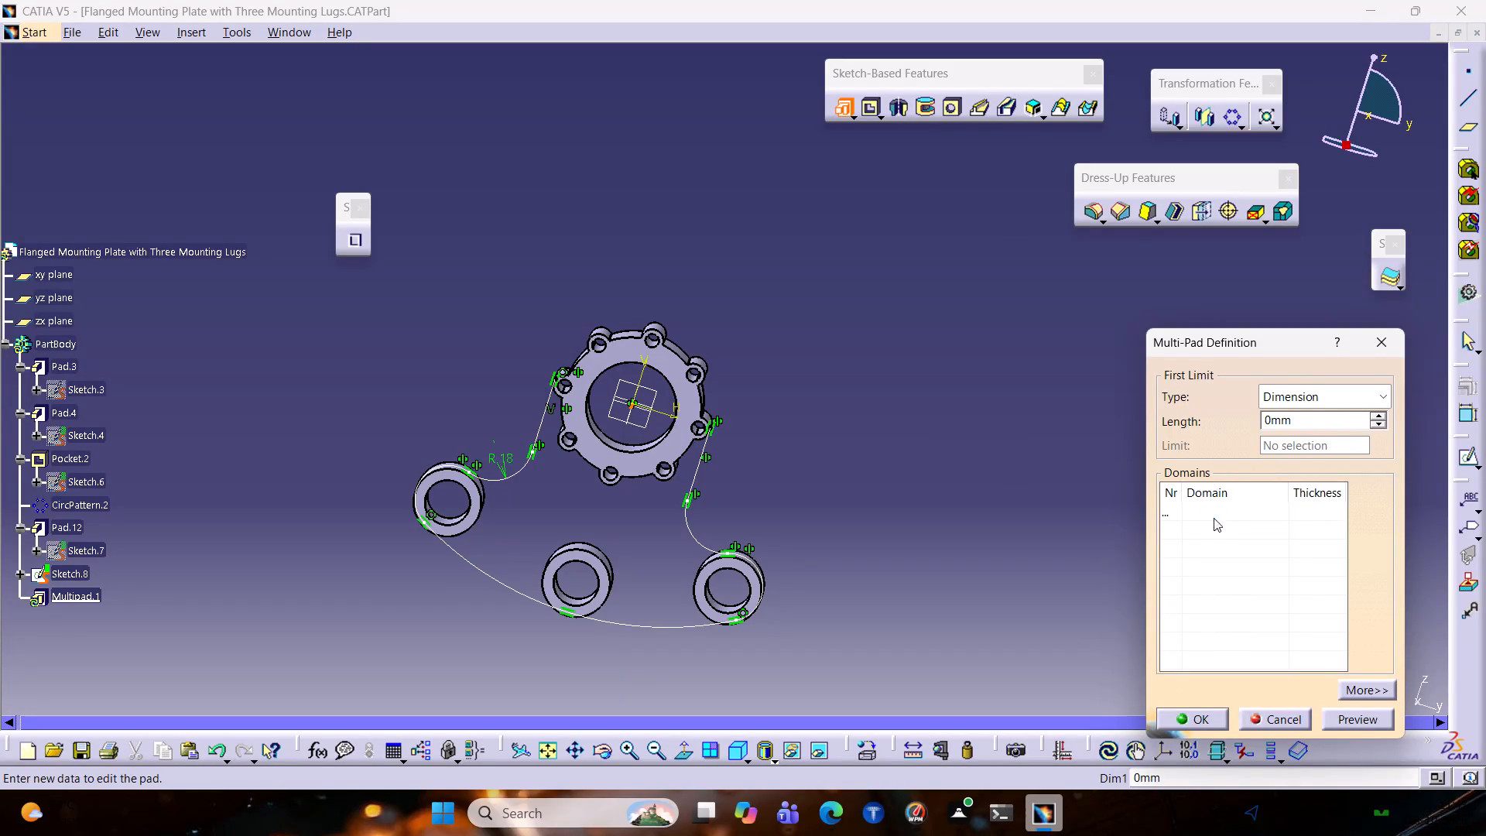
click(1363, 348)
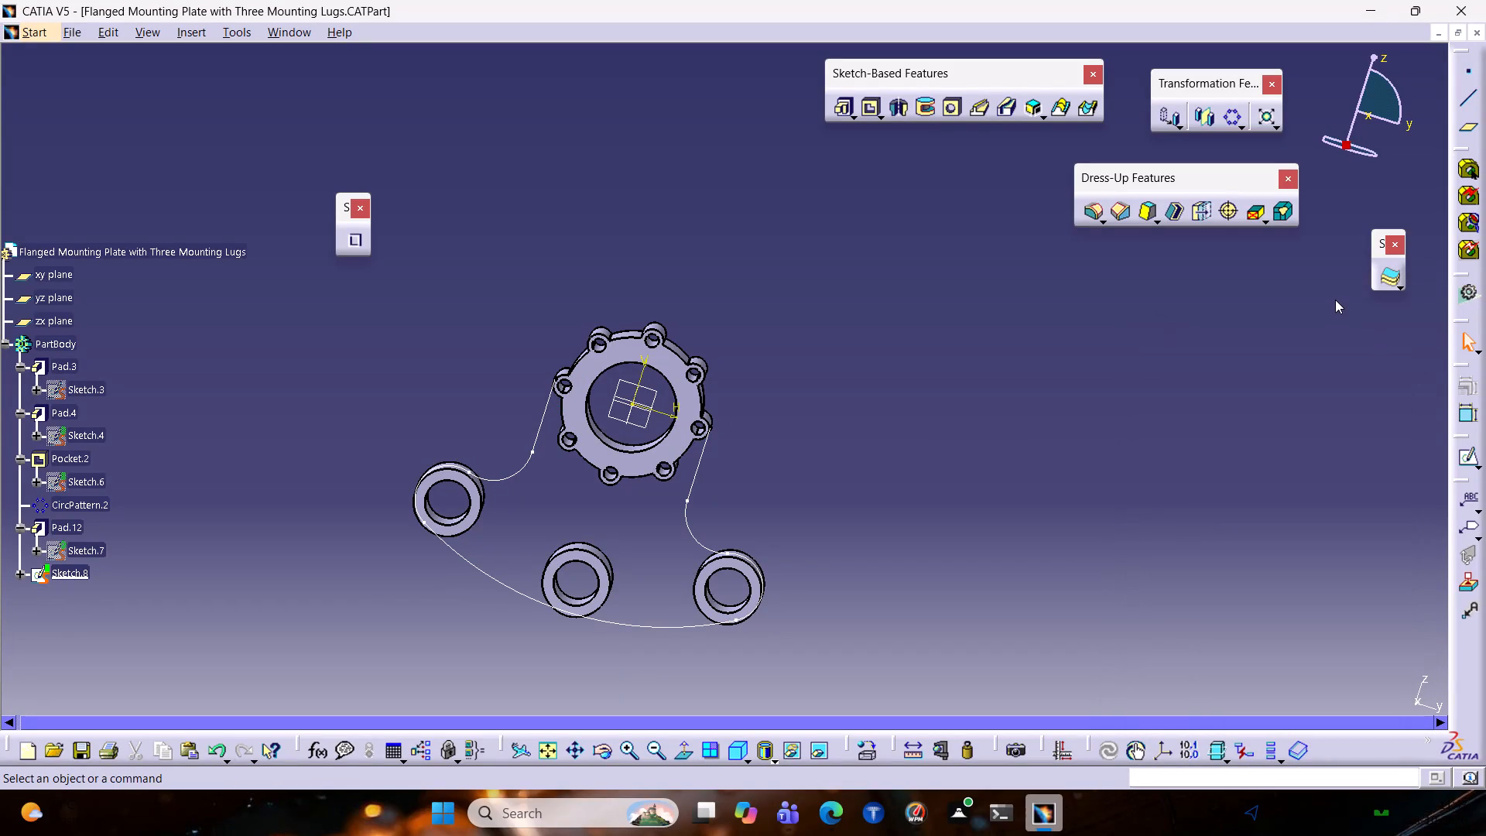
Reopen Sketch.8 and delete all of its outline geometry to redraw the web profile.
double_click(697, 539)
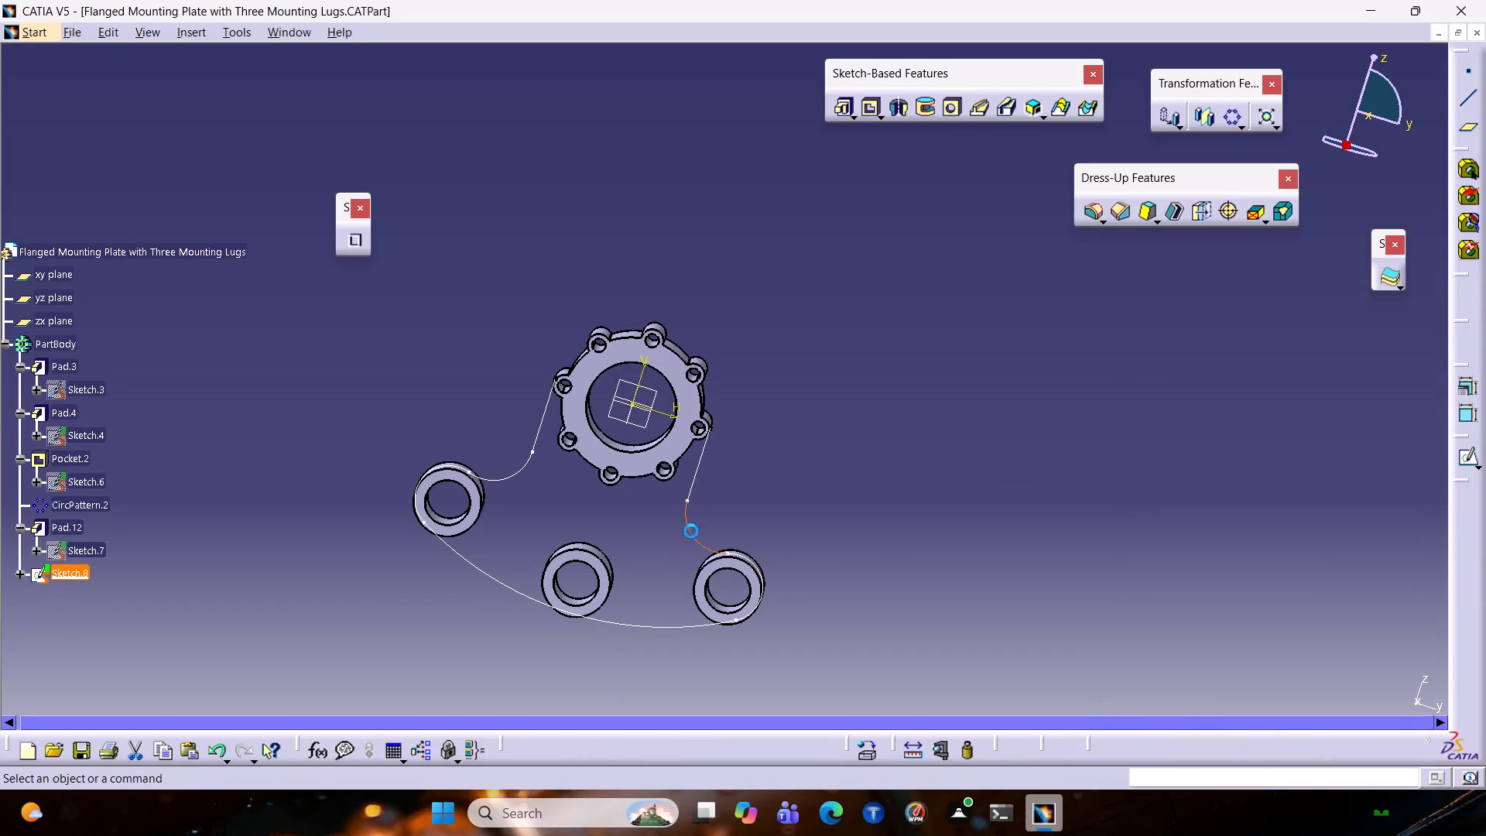
drag(857, 662, 375, 396)
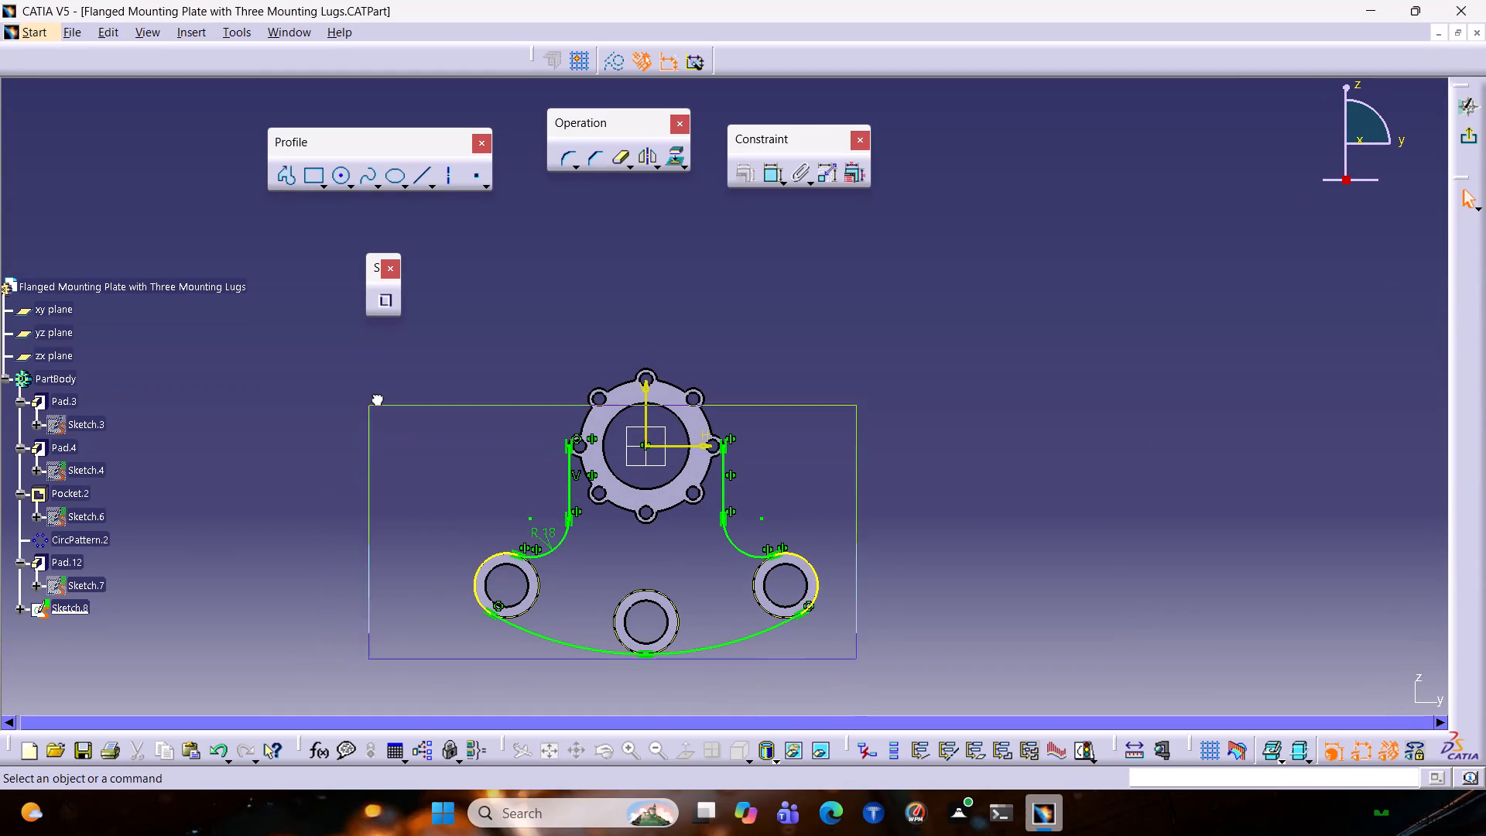
drag(375, 396, 390, 362)
key(Delete)
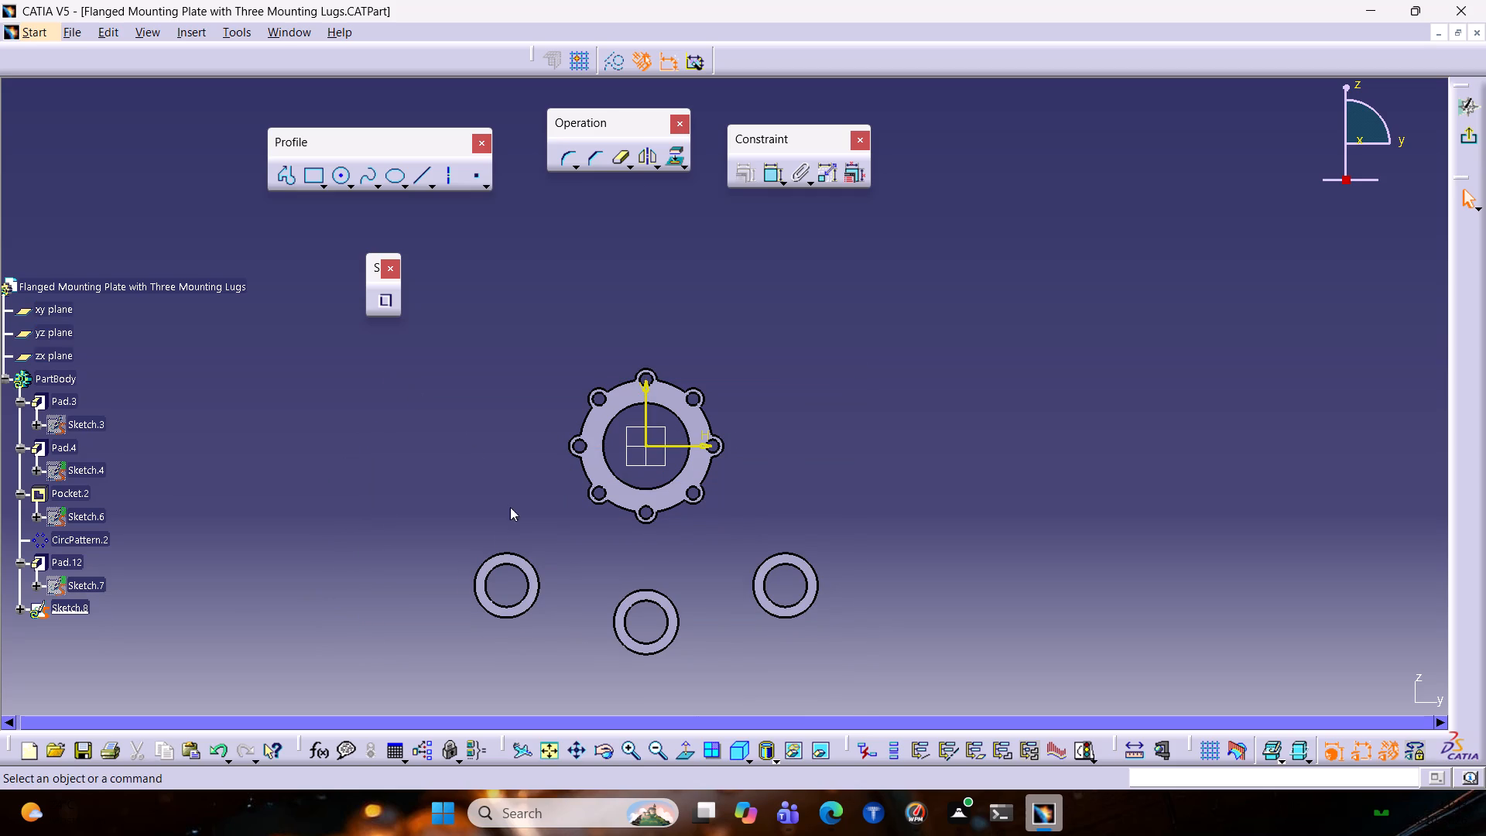
Project the outer circular edges of the two outermost mounting lugs into Sketch.8.
click(499, 553)
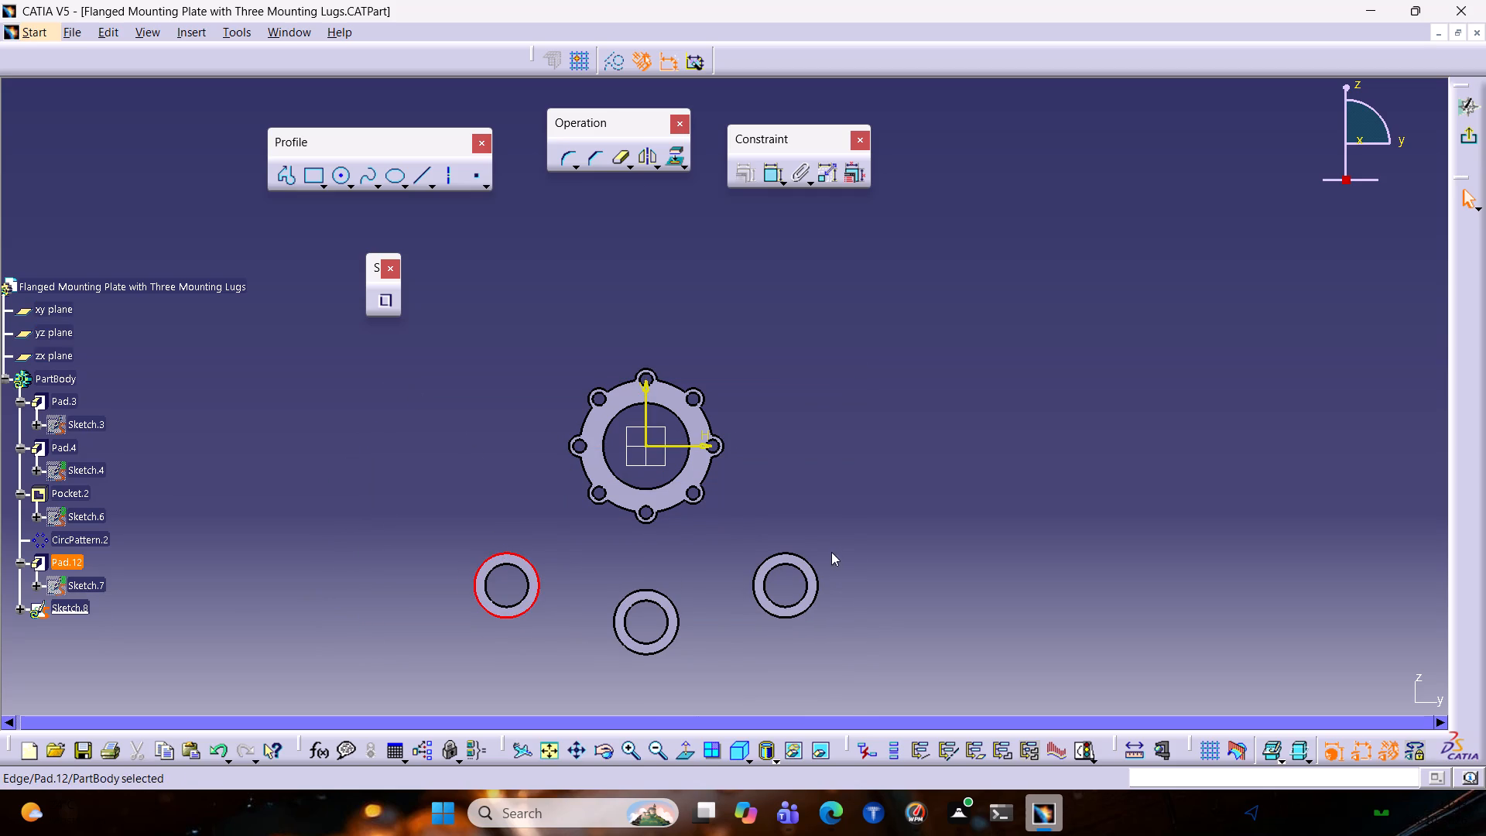
ctrl+click(782, 554)
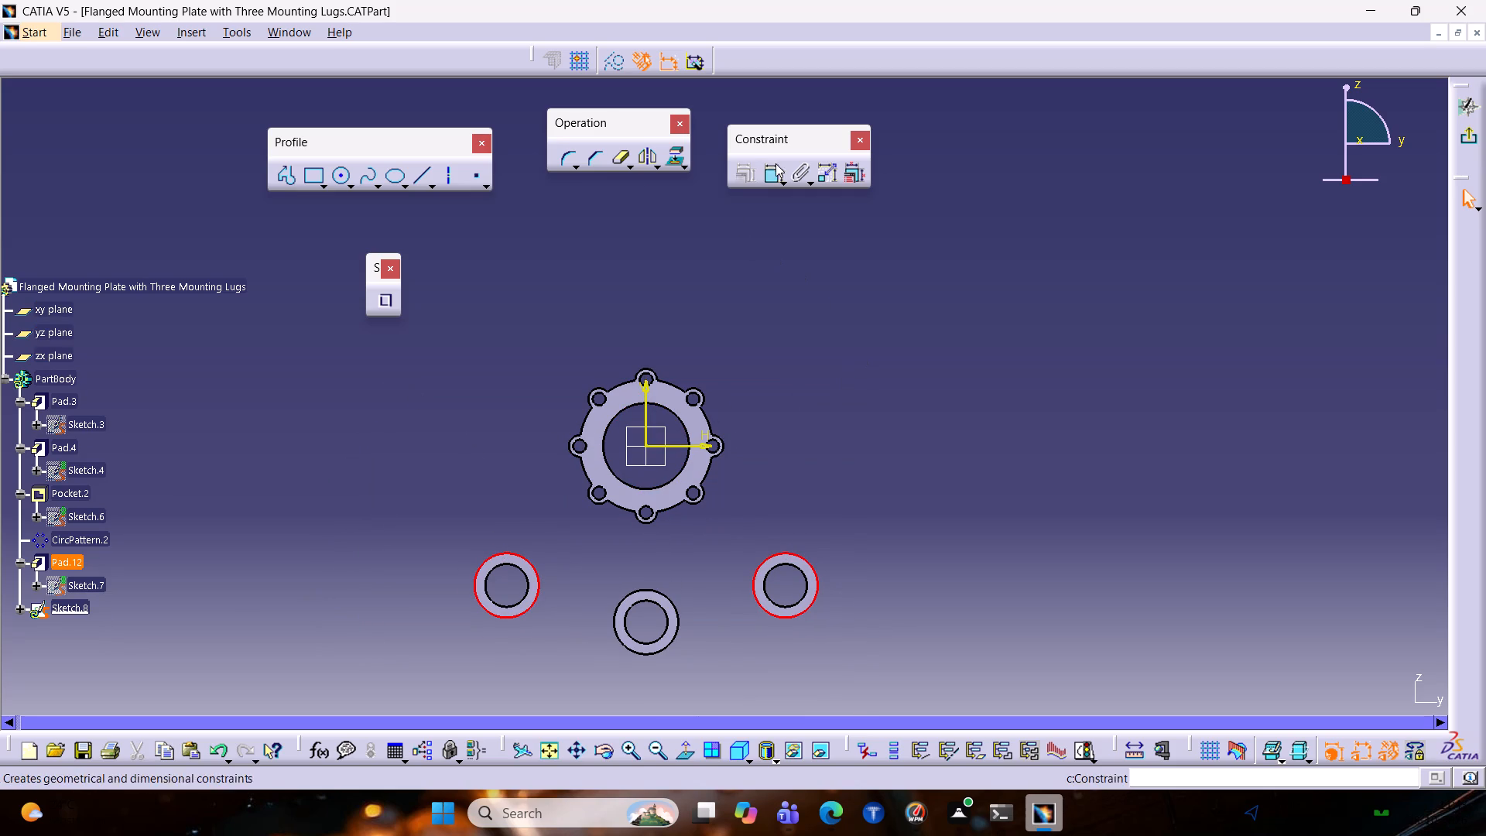
click(673, 157)
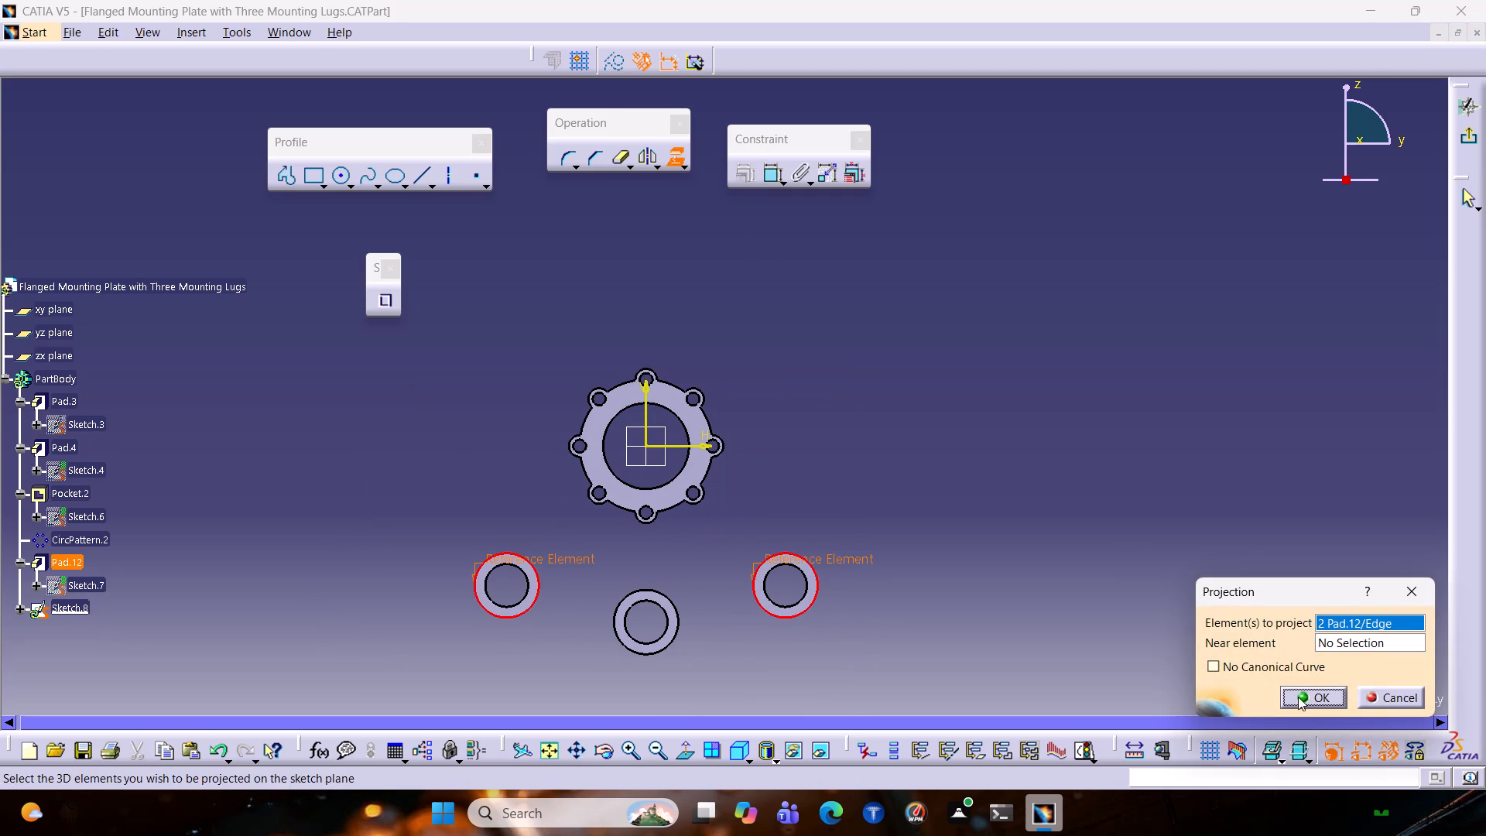
click(1298, 697)
click(440, 432)
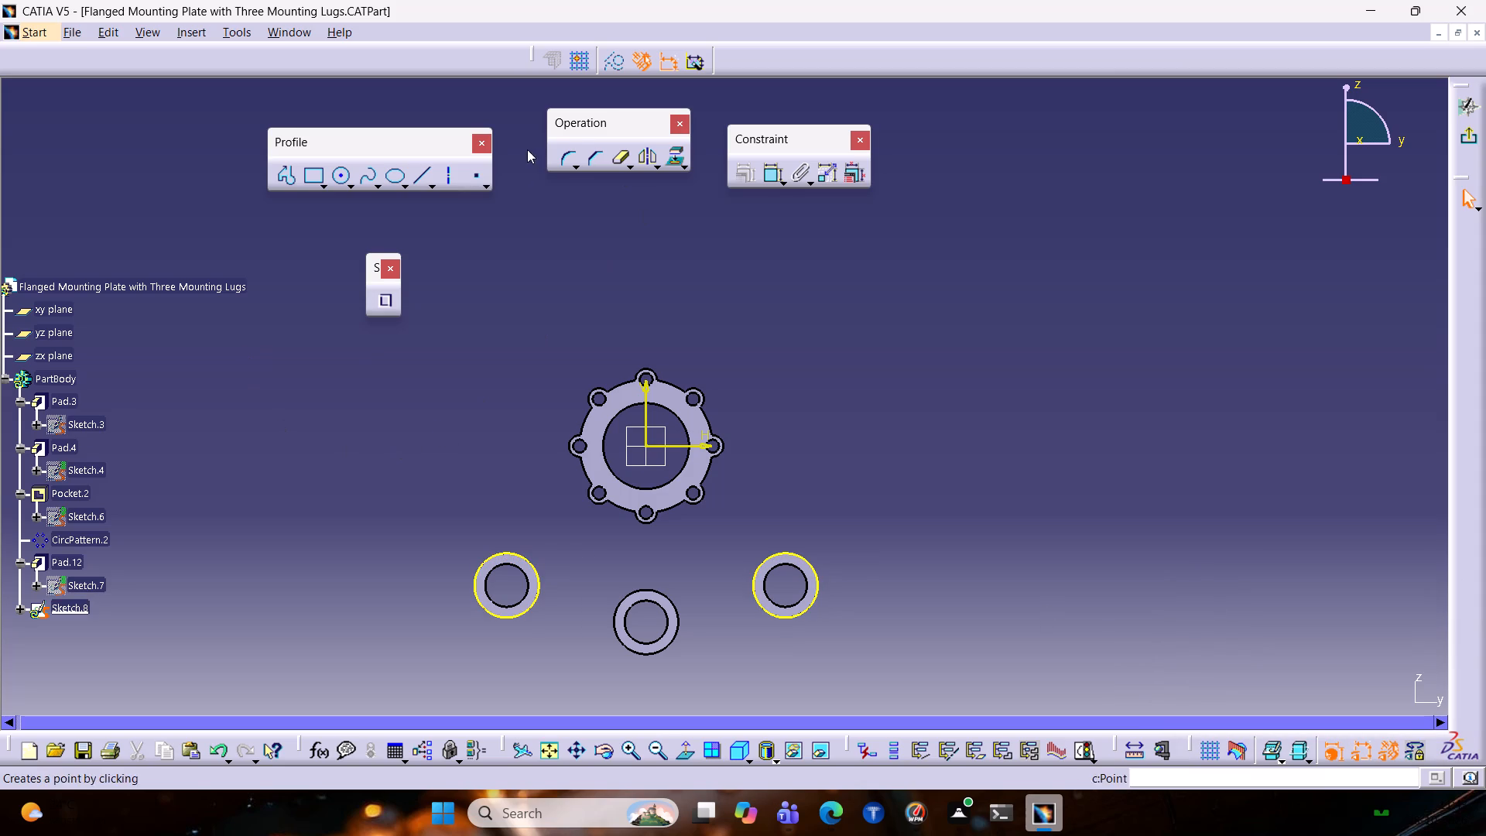
Sketch a circle of about 107 mm radius centred on the sketch origin, enclosing the flange and the middle mounting lug.
click(335, 181)
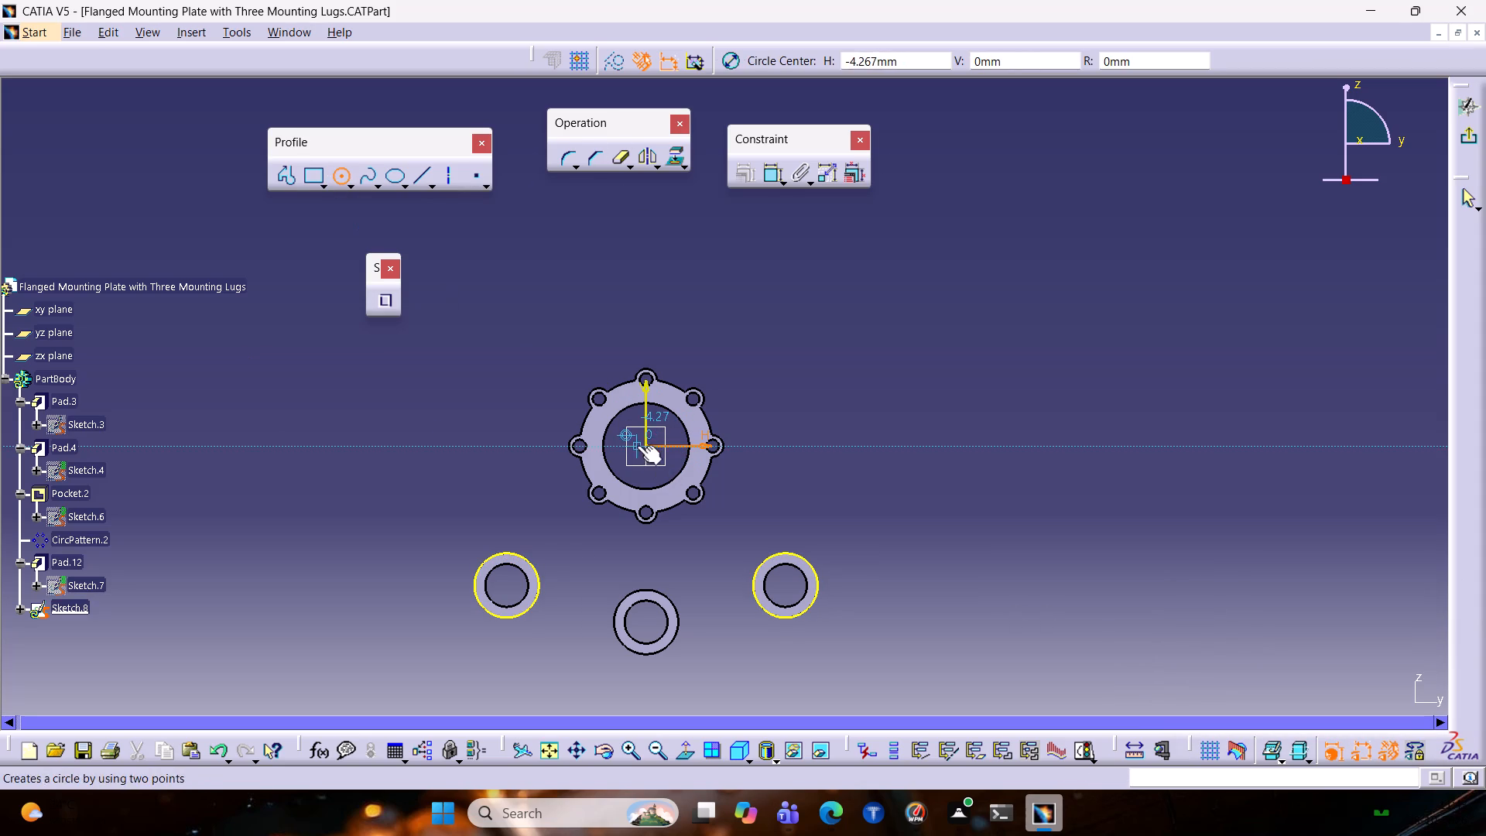
click(648, 448)
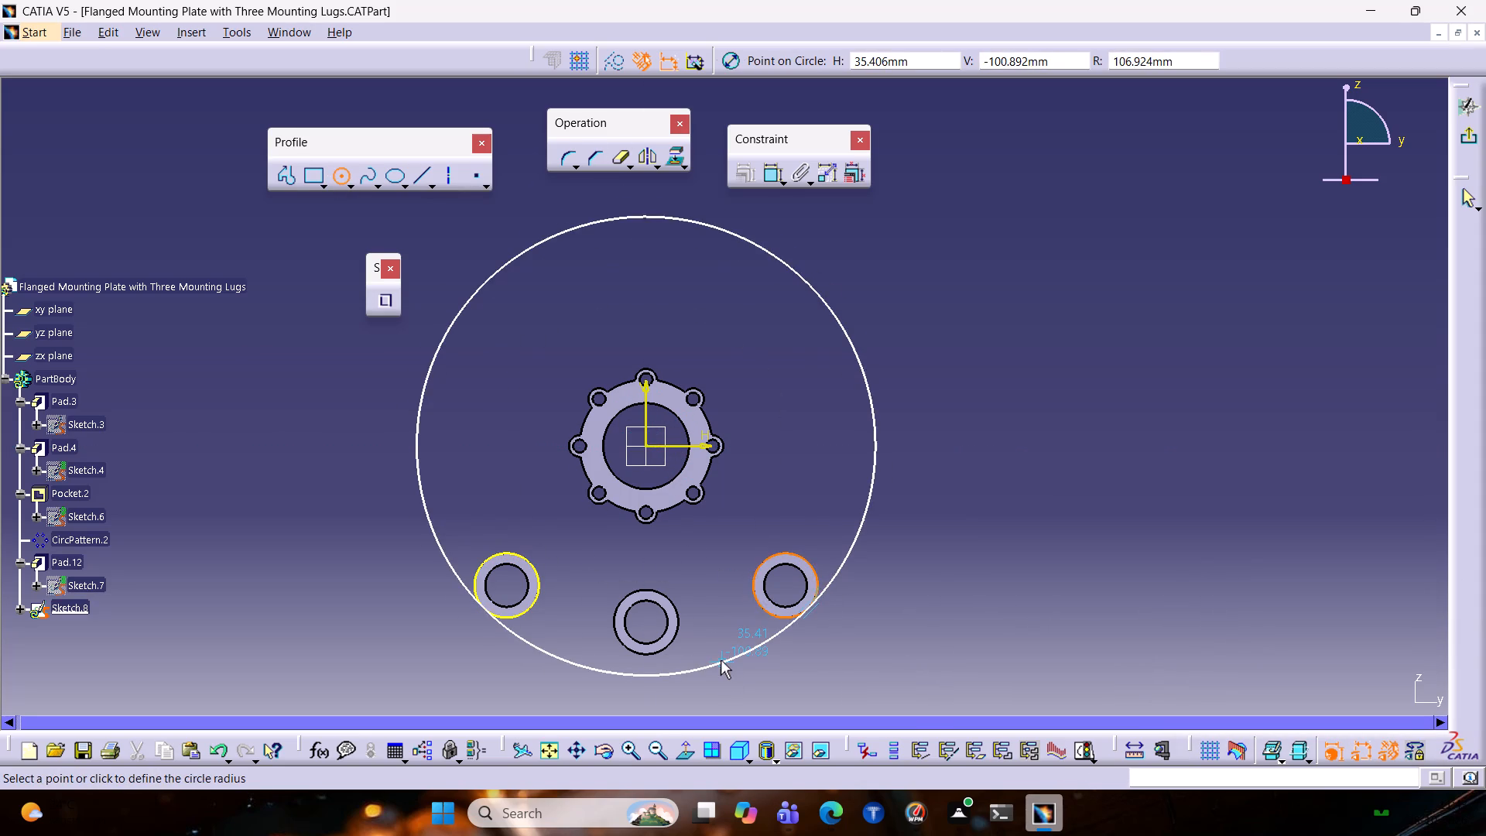
click(721, 660)
click(738, 534)
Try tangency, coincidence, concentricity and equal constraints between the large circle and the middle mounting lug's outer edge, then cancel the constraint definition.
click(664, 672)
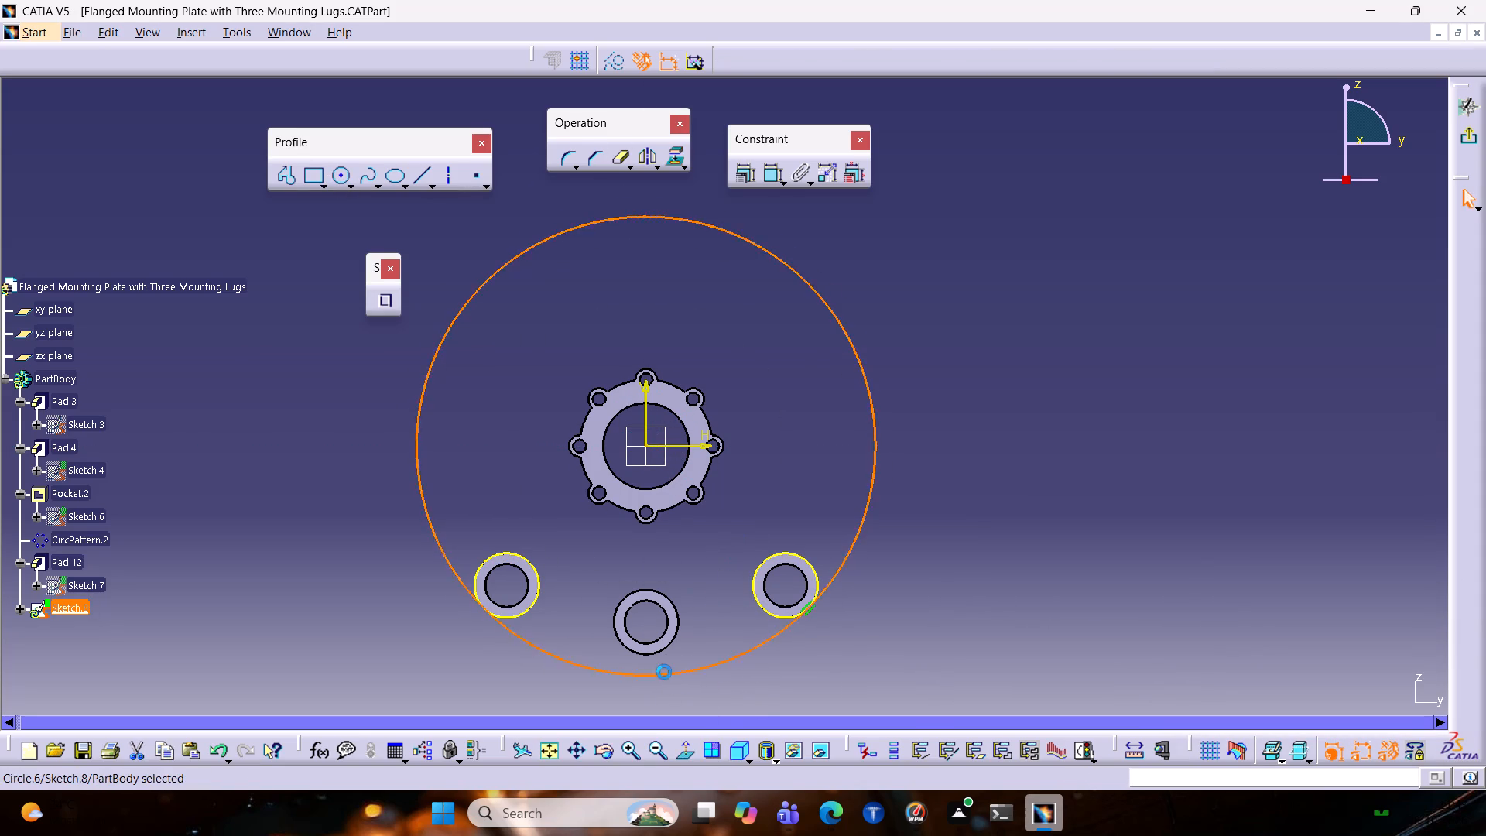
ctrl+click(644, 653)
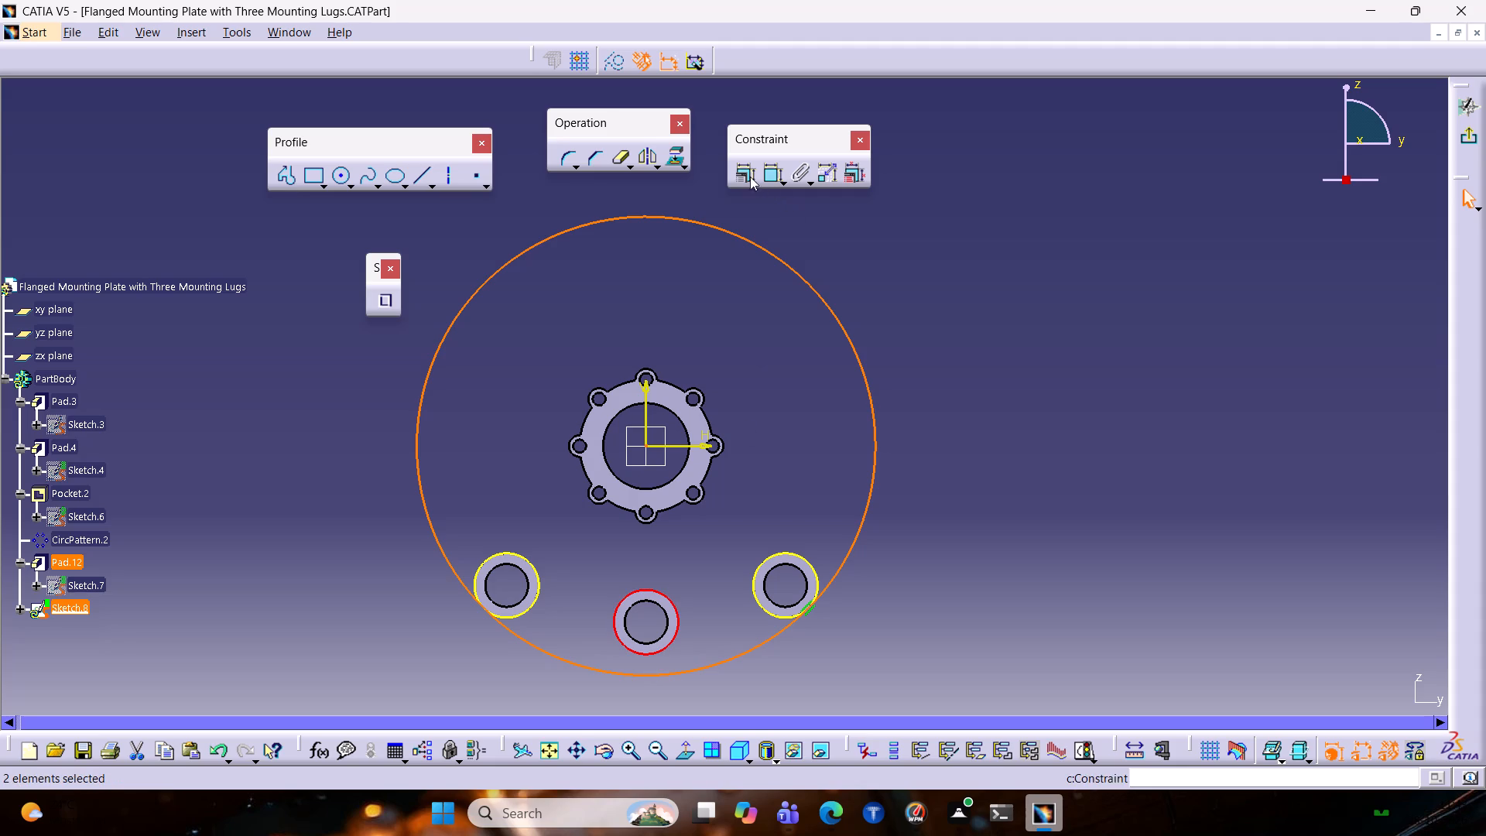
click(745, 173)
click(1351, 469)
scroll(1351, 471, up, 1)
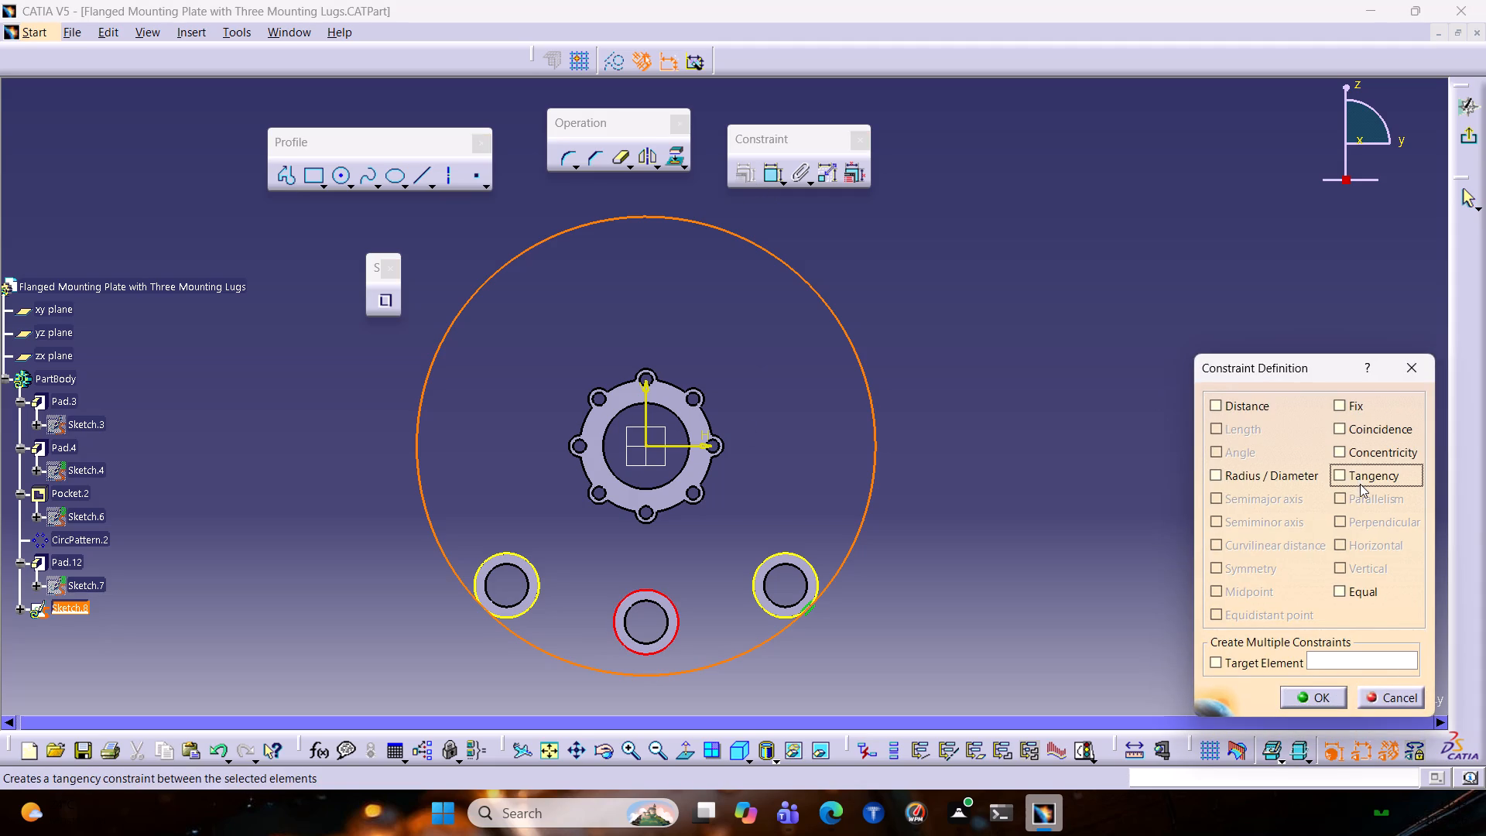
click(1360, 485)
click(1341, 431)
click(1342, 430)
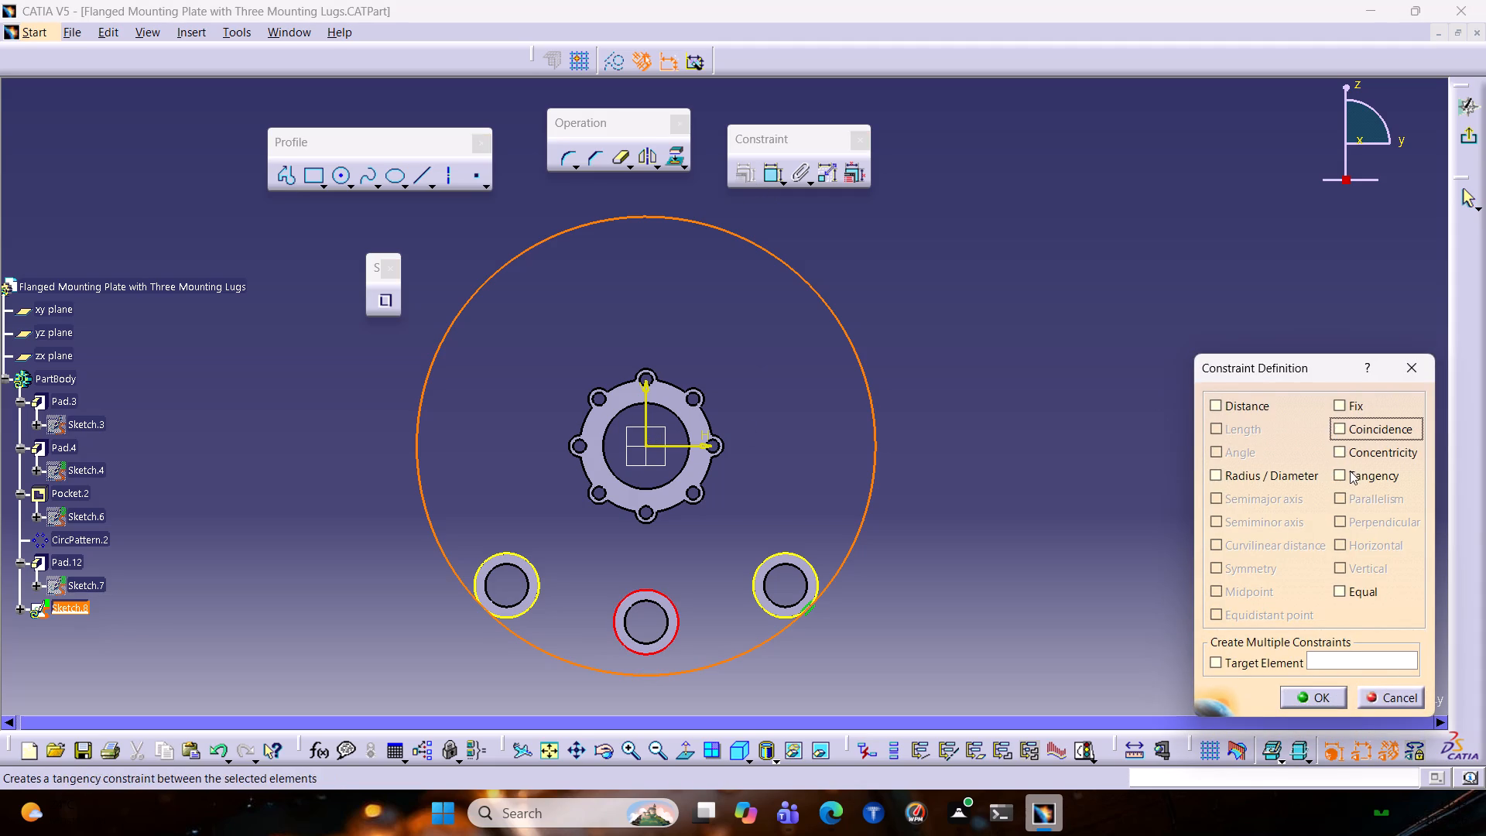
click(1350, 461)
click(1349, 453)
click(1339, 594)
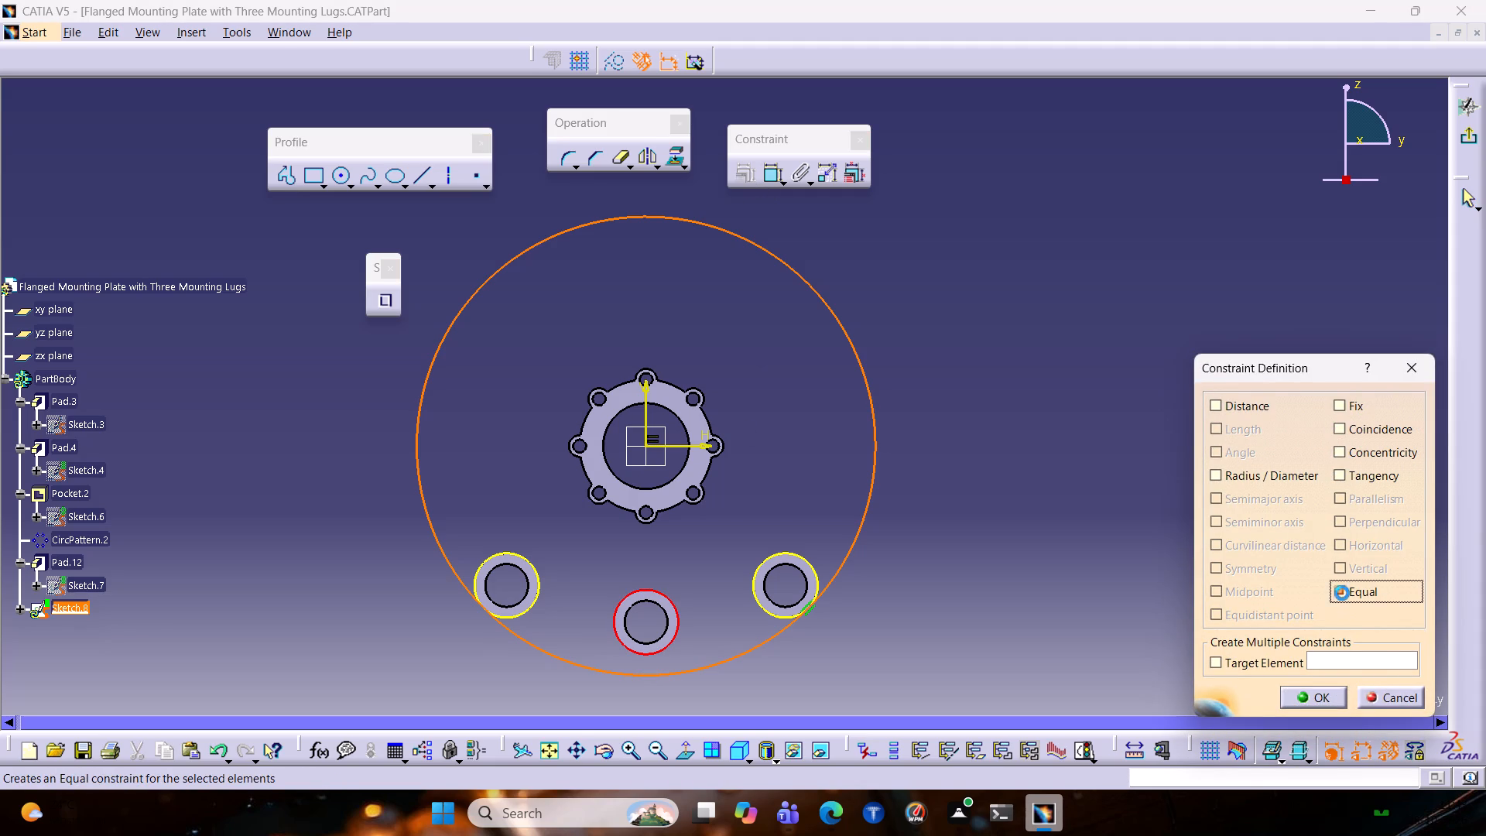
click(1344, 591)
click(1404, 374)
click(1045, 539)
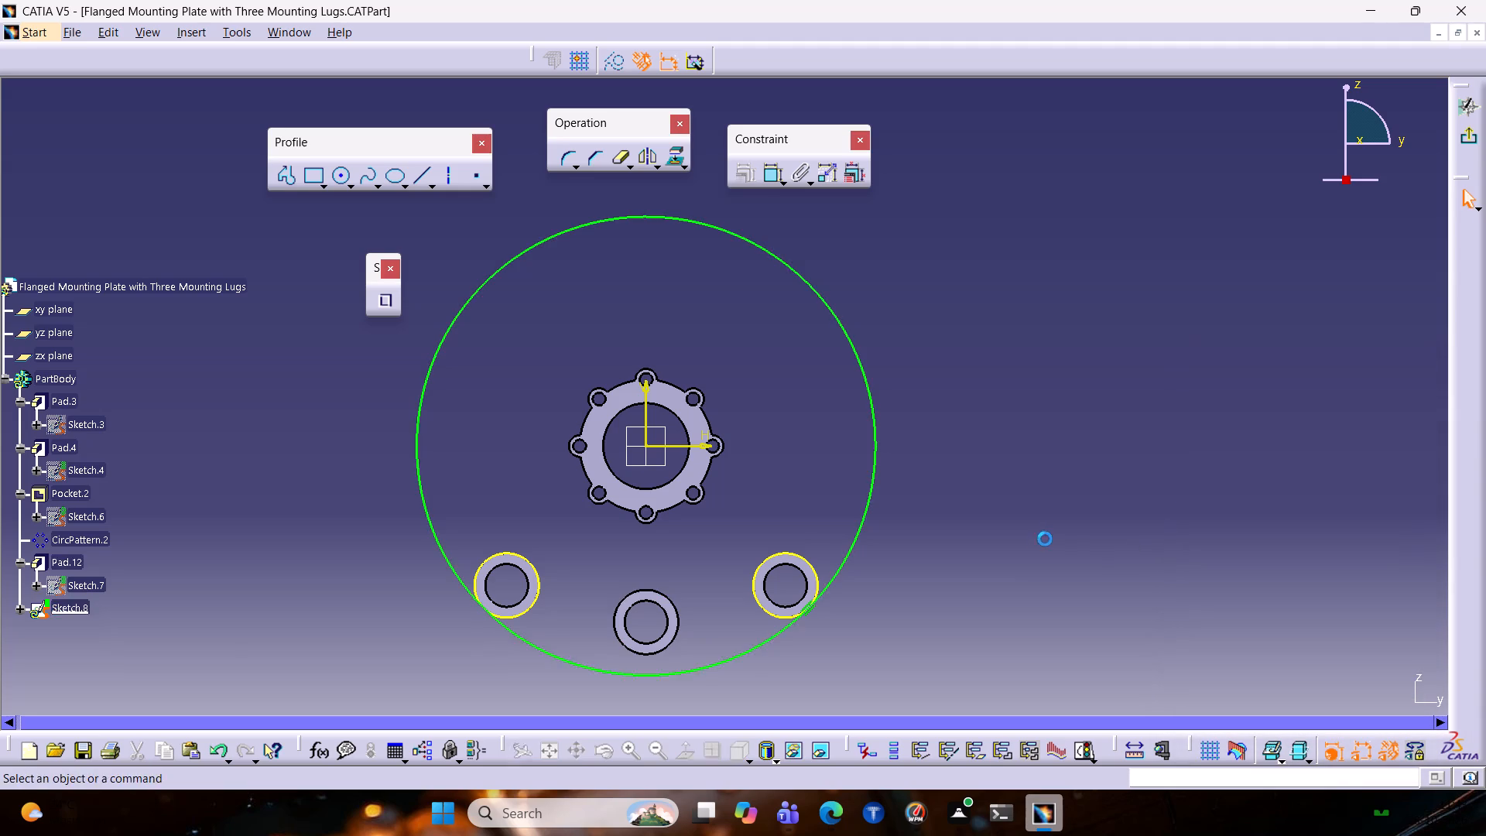
Delete the large circle centred on the sketch origin.
click(790, 625)
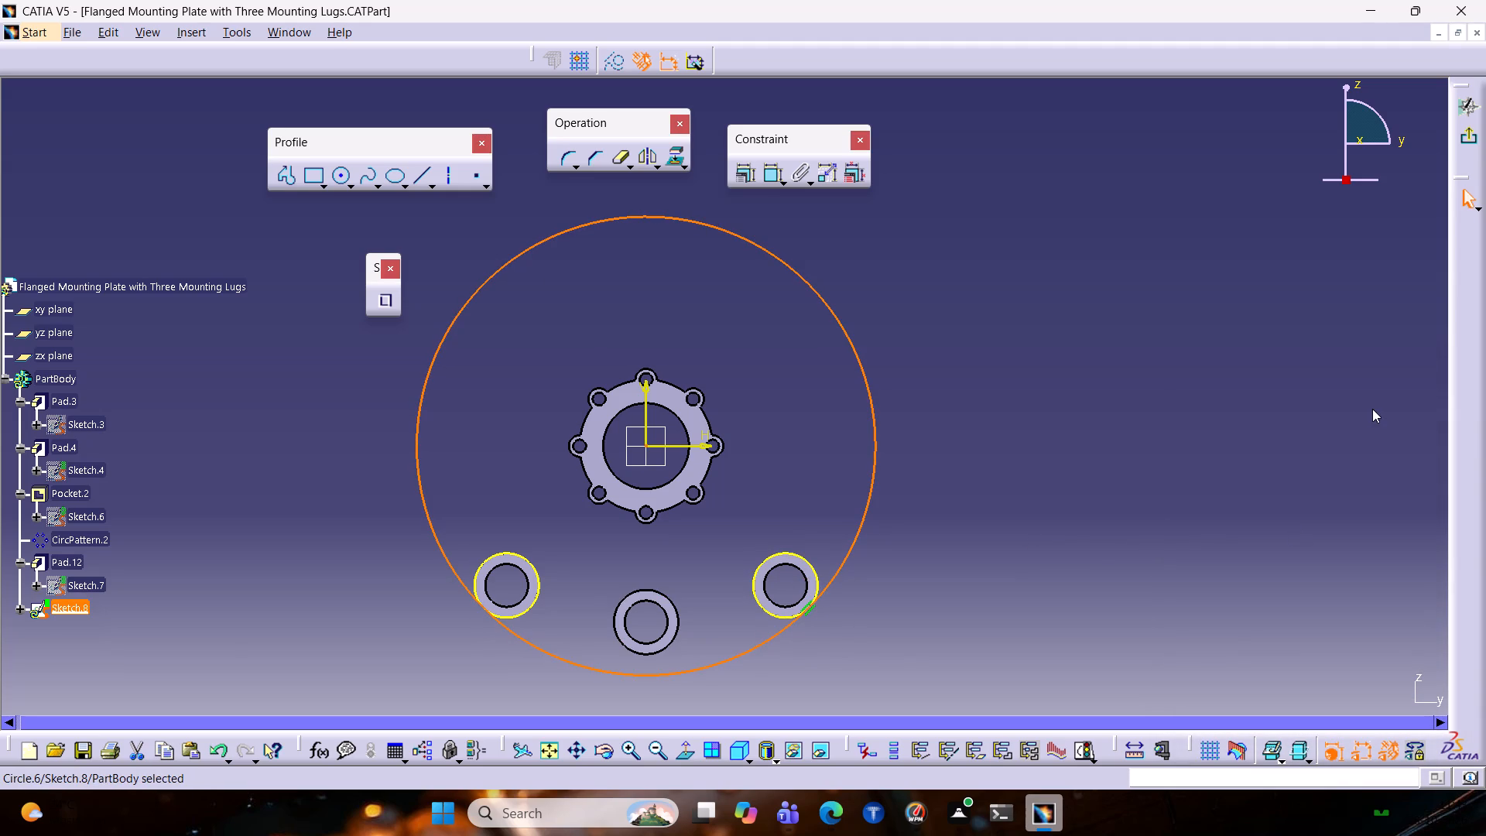
key(Delete)
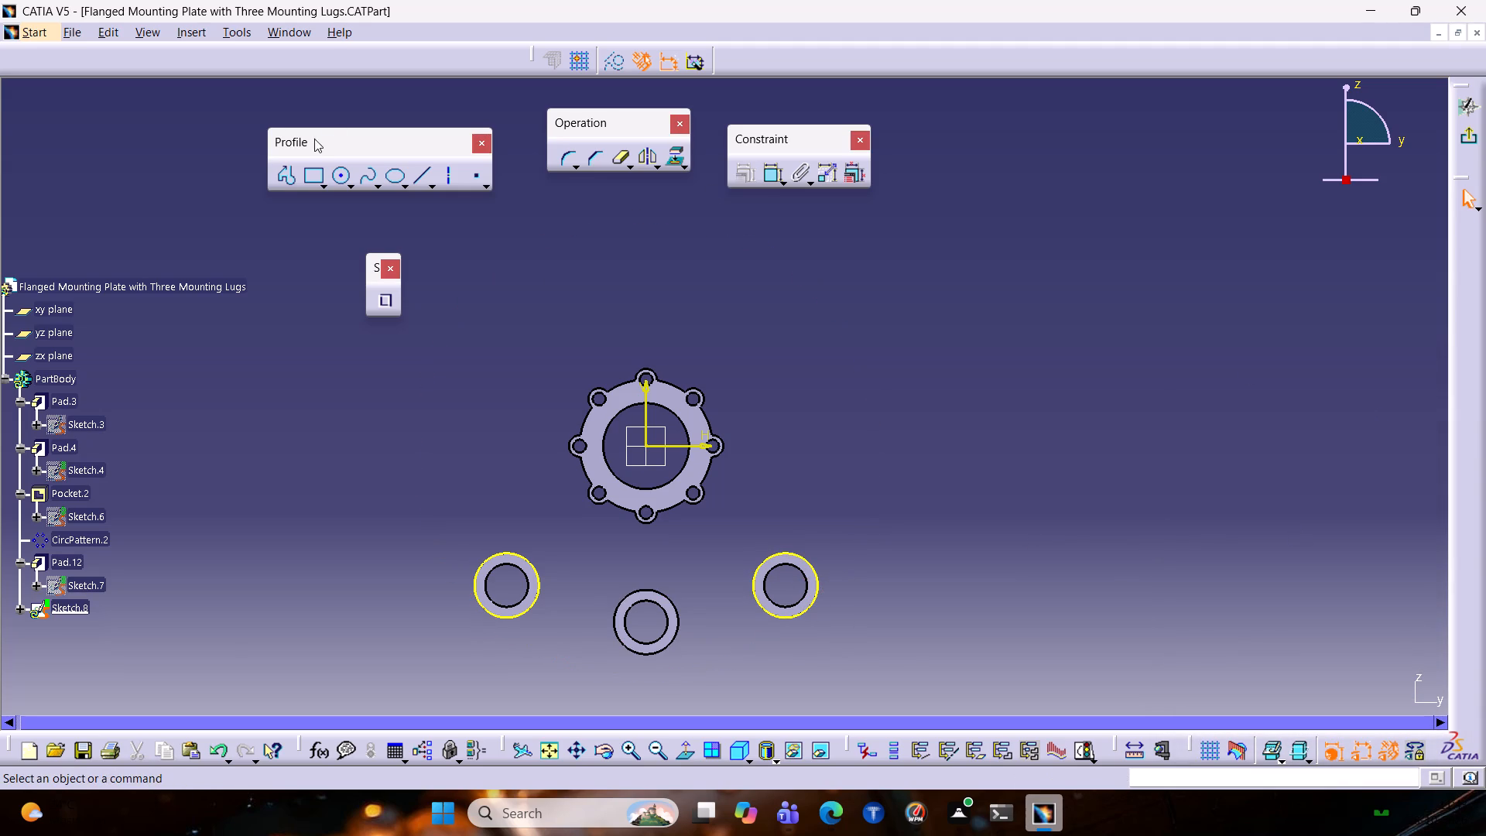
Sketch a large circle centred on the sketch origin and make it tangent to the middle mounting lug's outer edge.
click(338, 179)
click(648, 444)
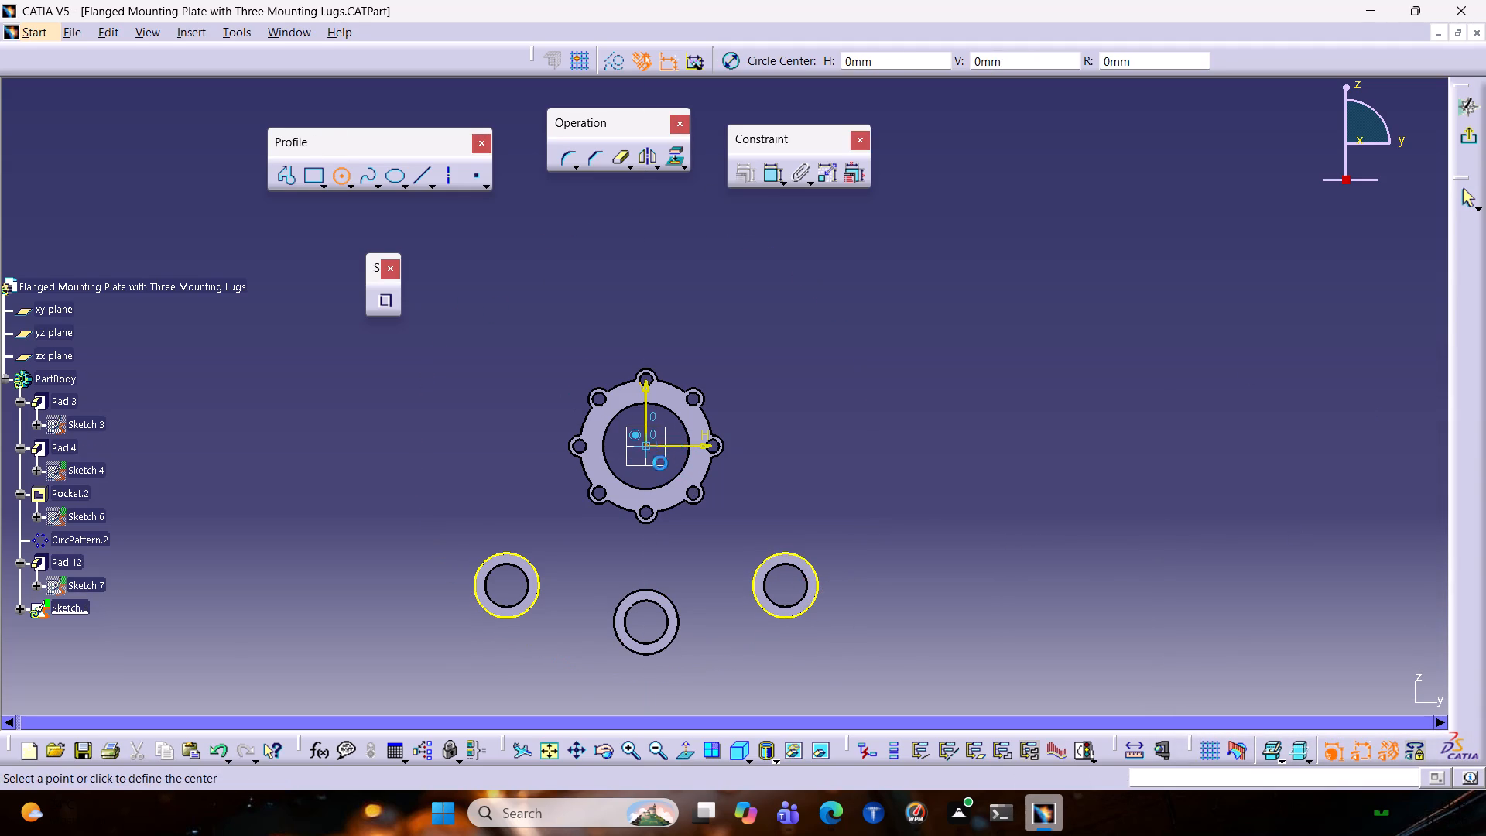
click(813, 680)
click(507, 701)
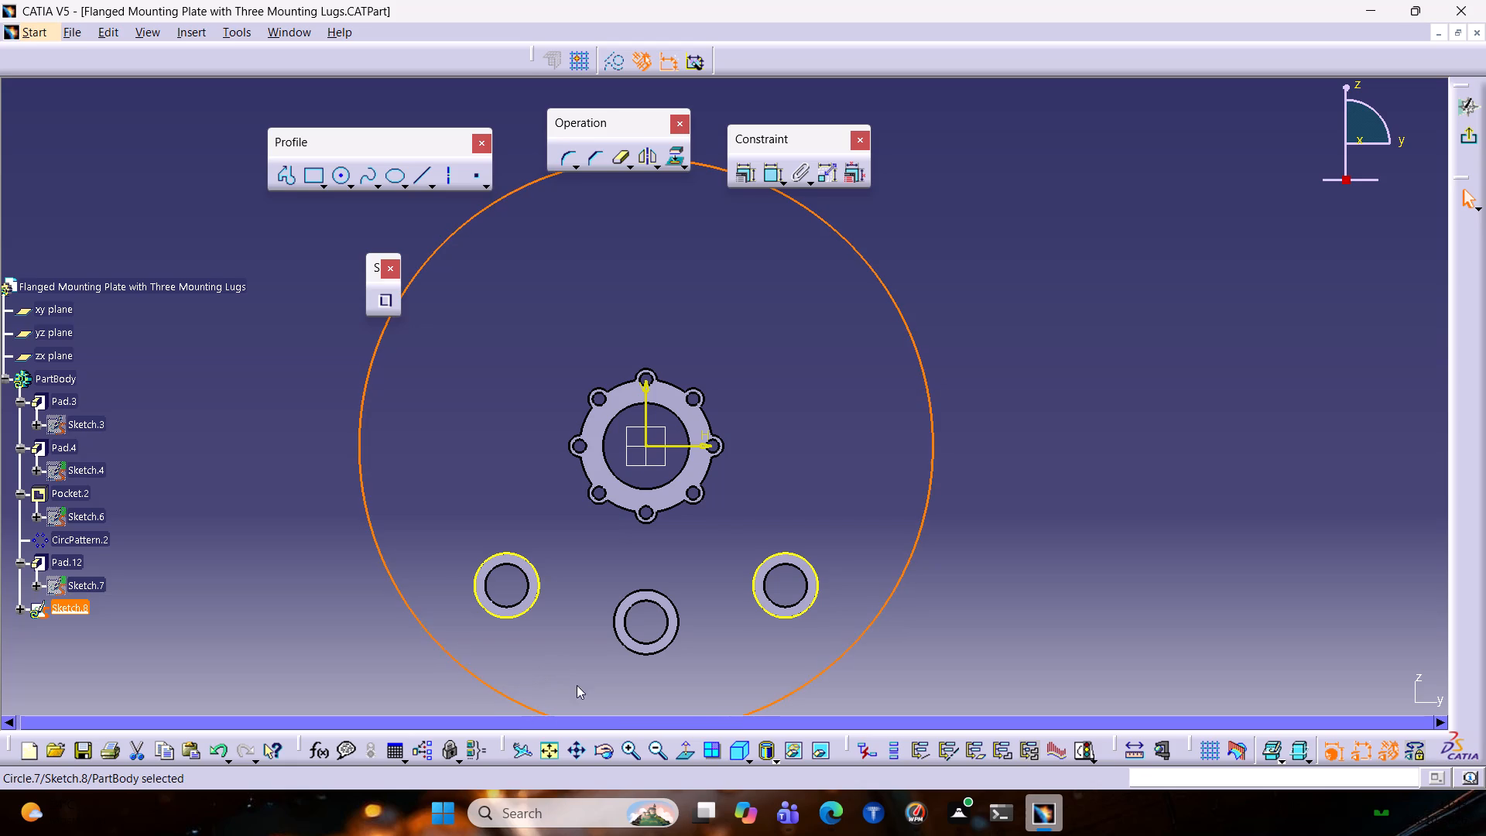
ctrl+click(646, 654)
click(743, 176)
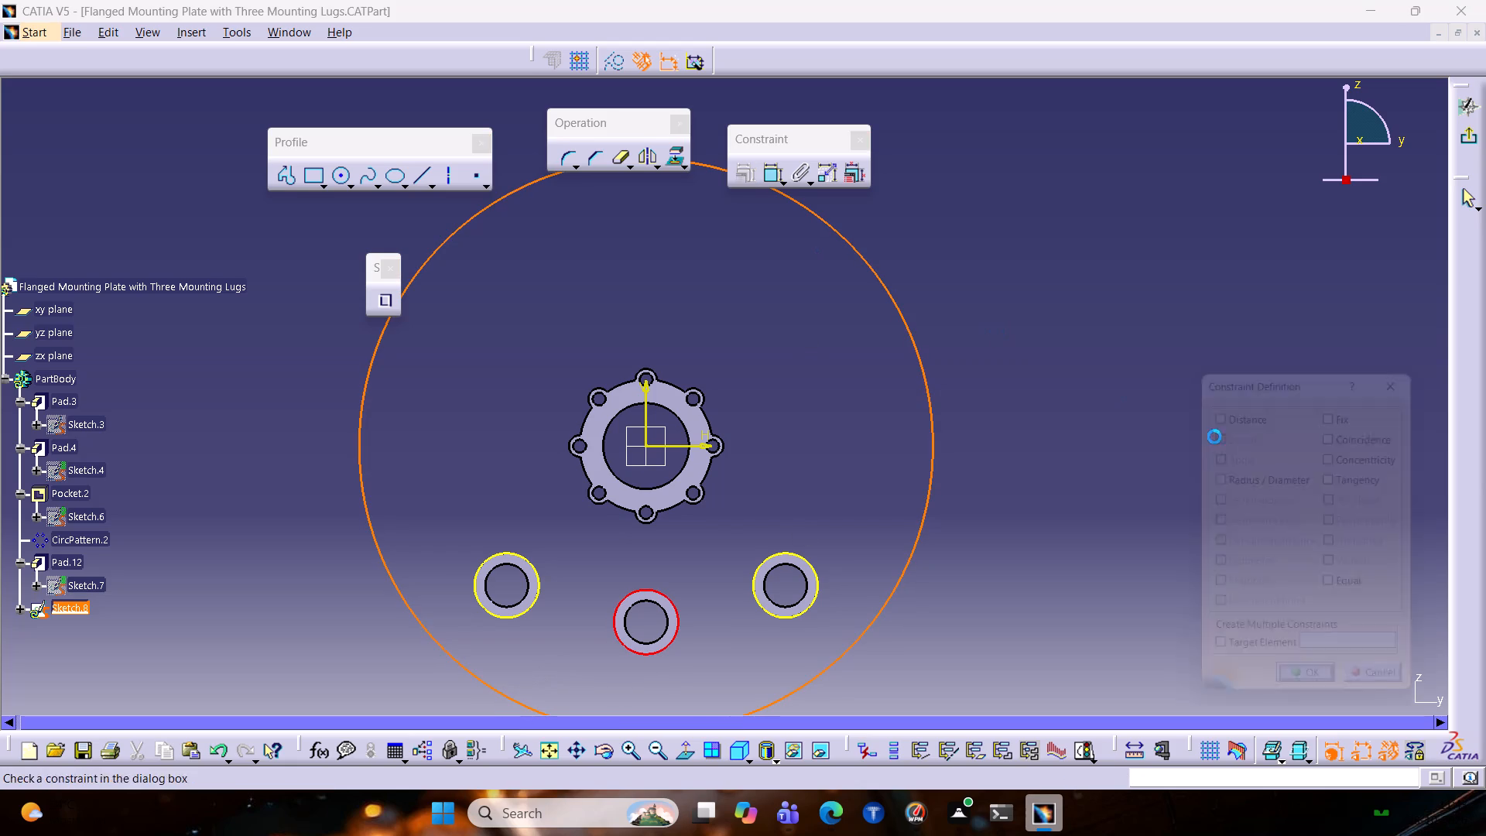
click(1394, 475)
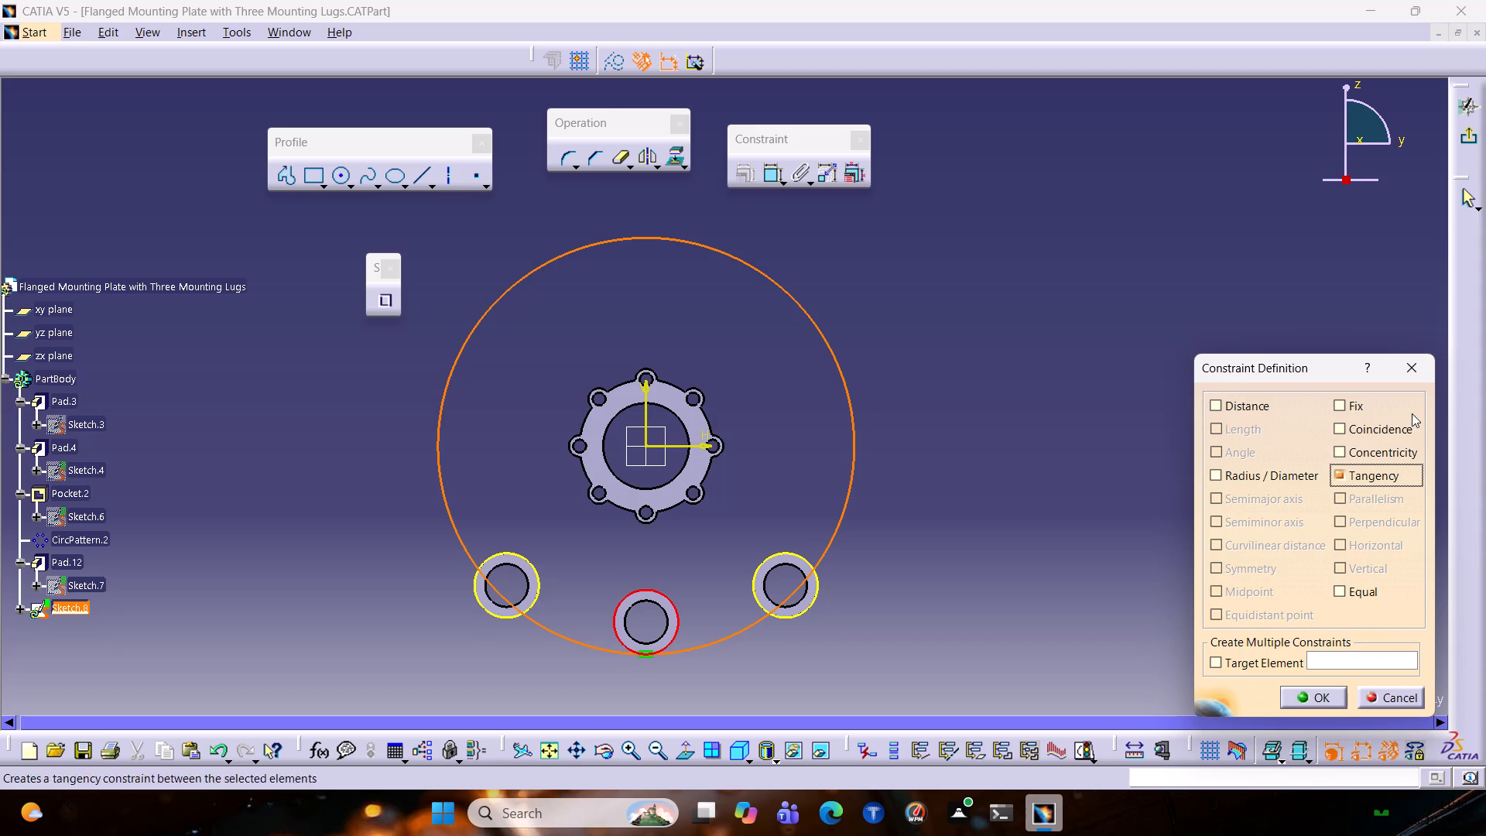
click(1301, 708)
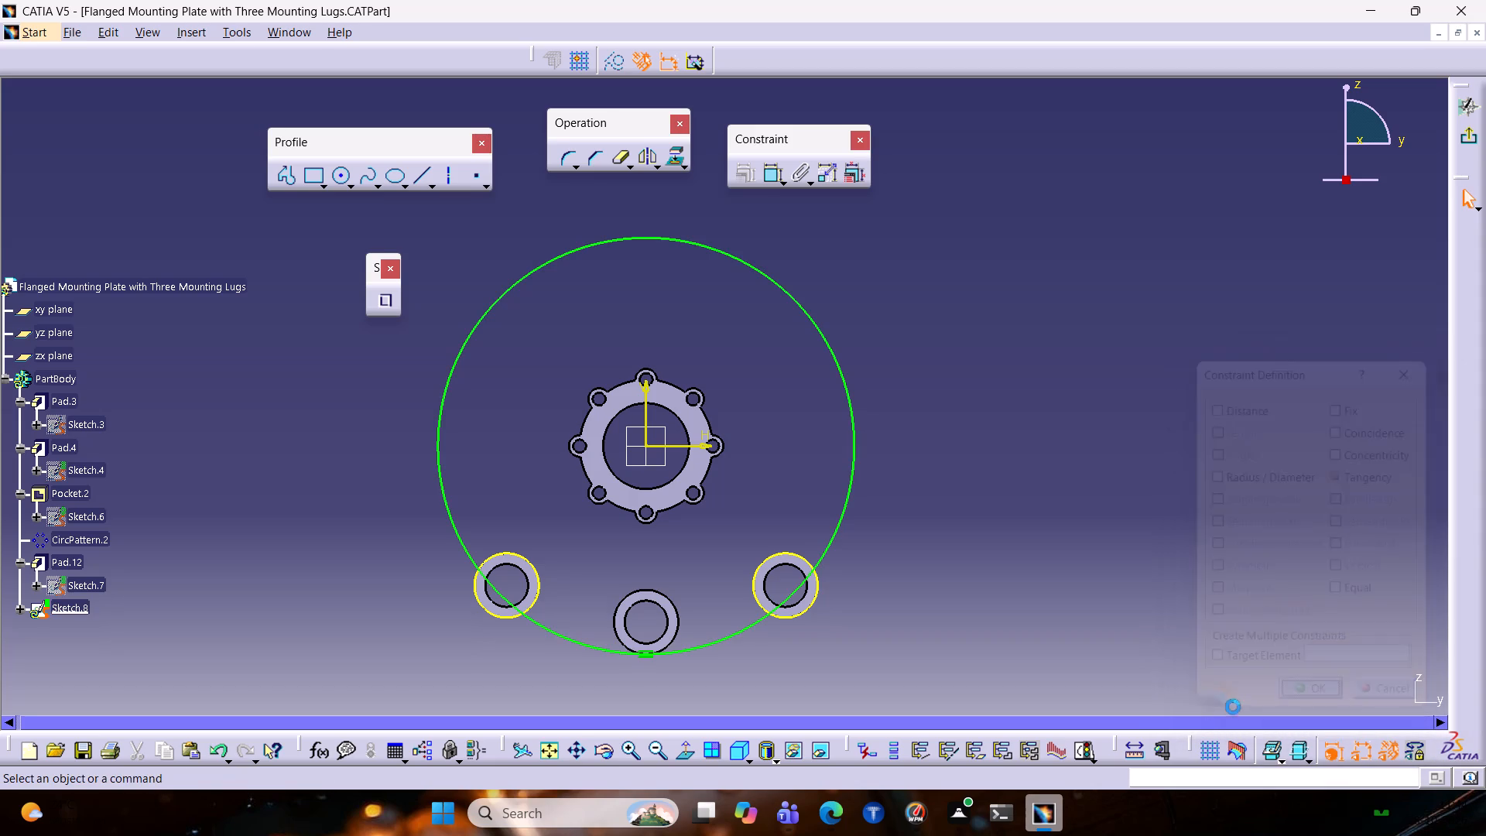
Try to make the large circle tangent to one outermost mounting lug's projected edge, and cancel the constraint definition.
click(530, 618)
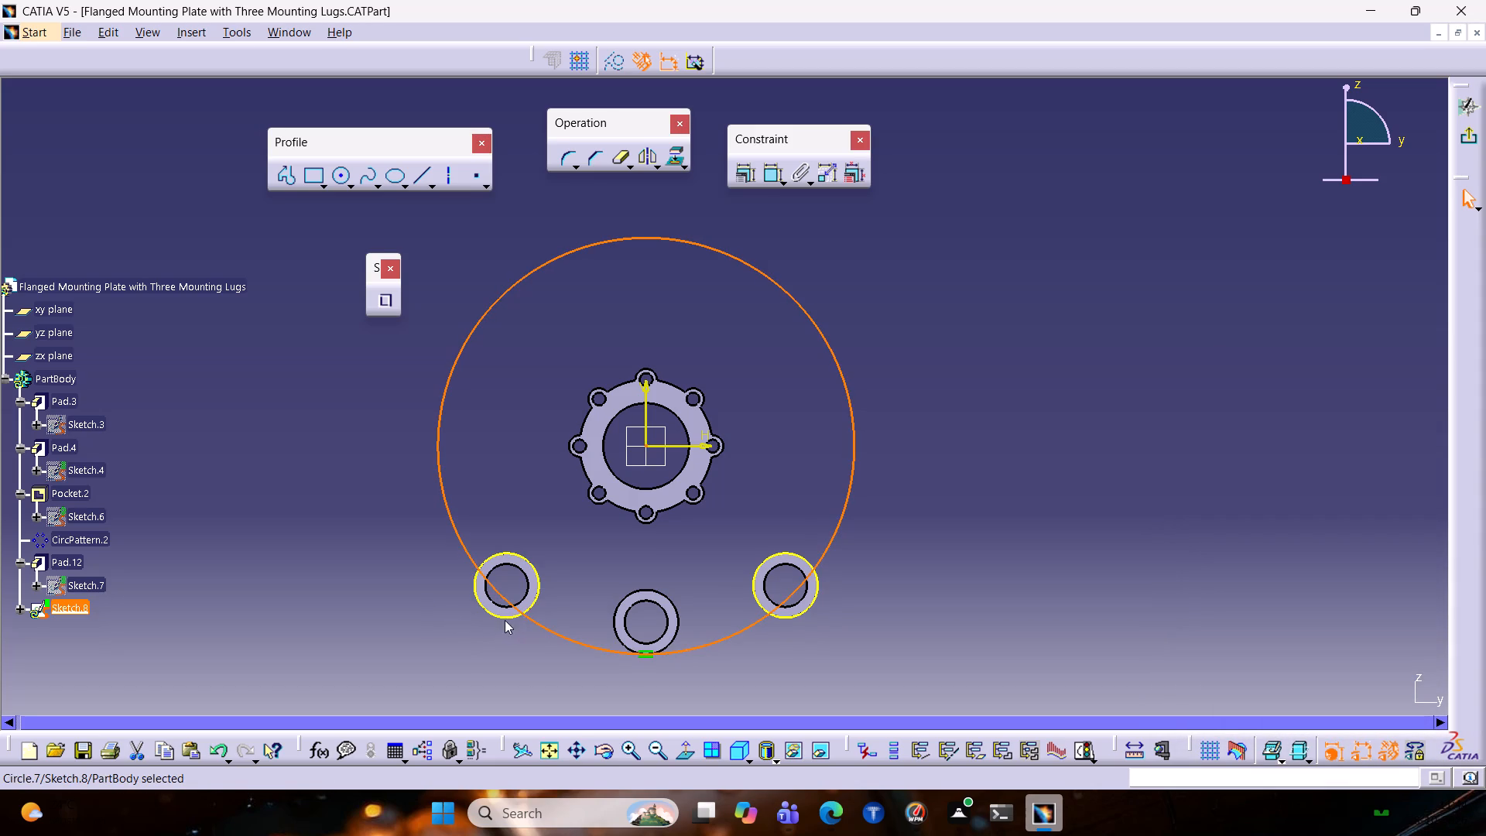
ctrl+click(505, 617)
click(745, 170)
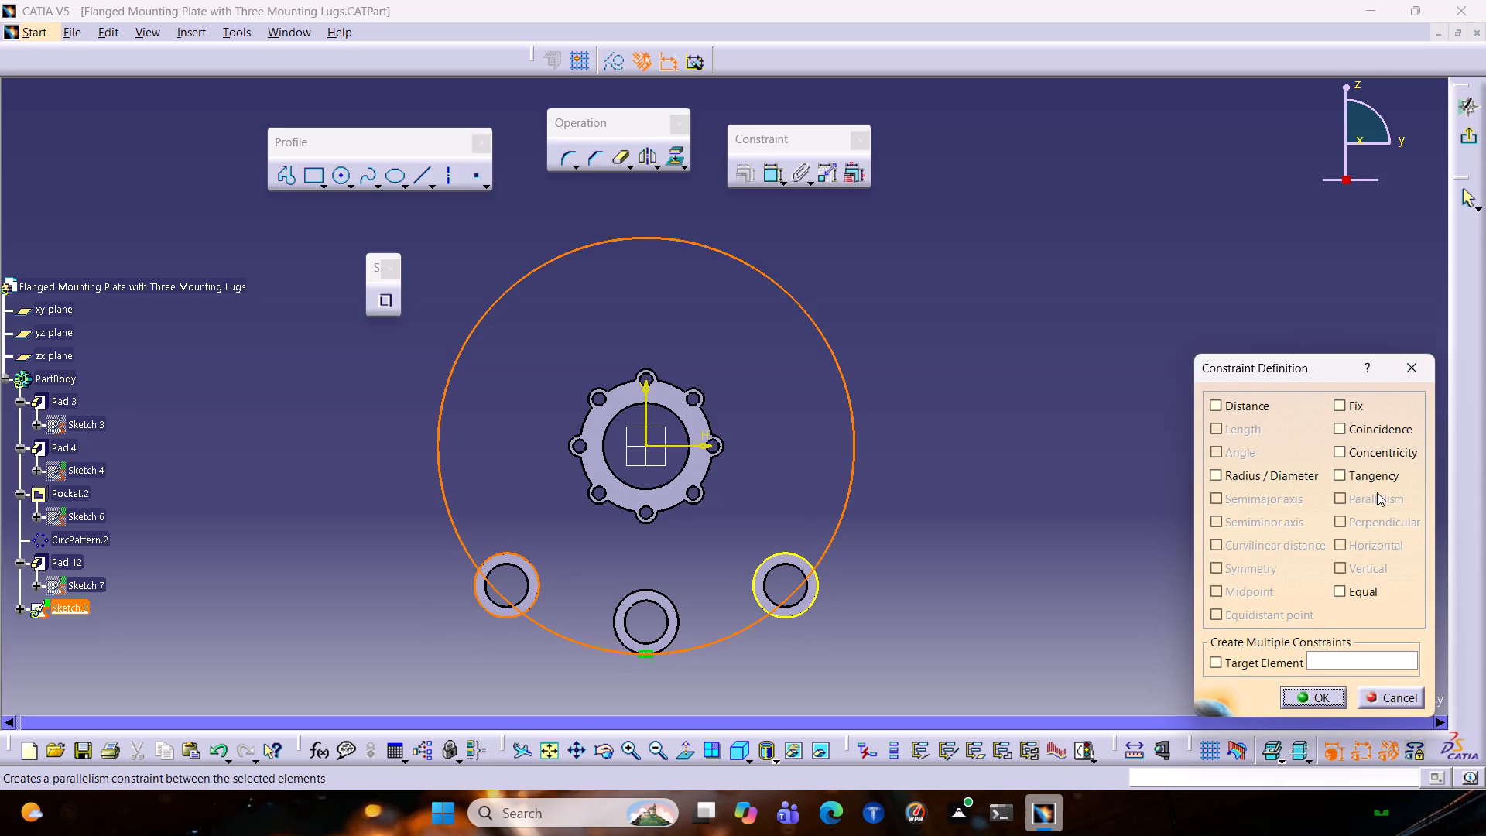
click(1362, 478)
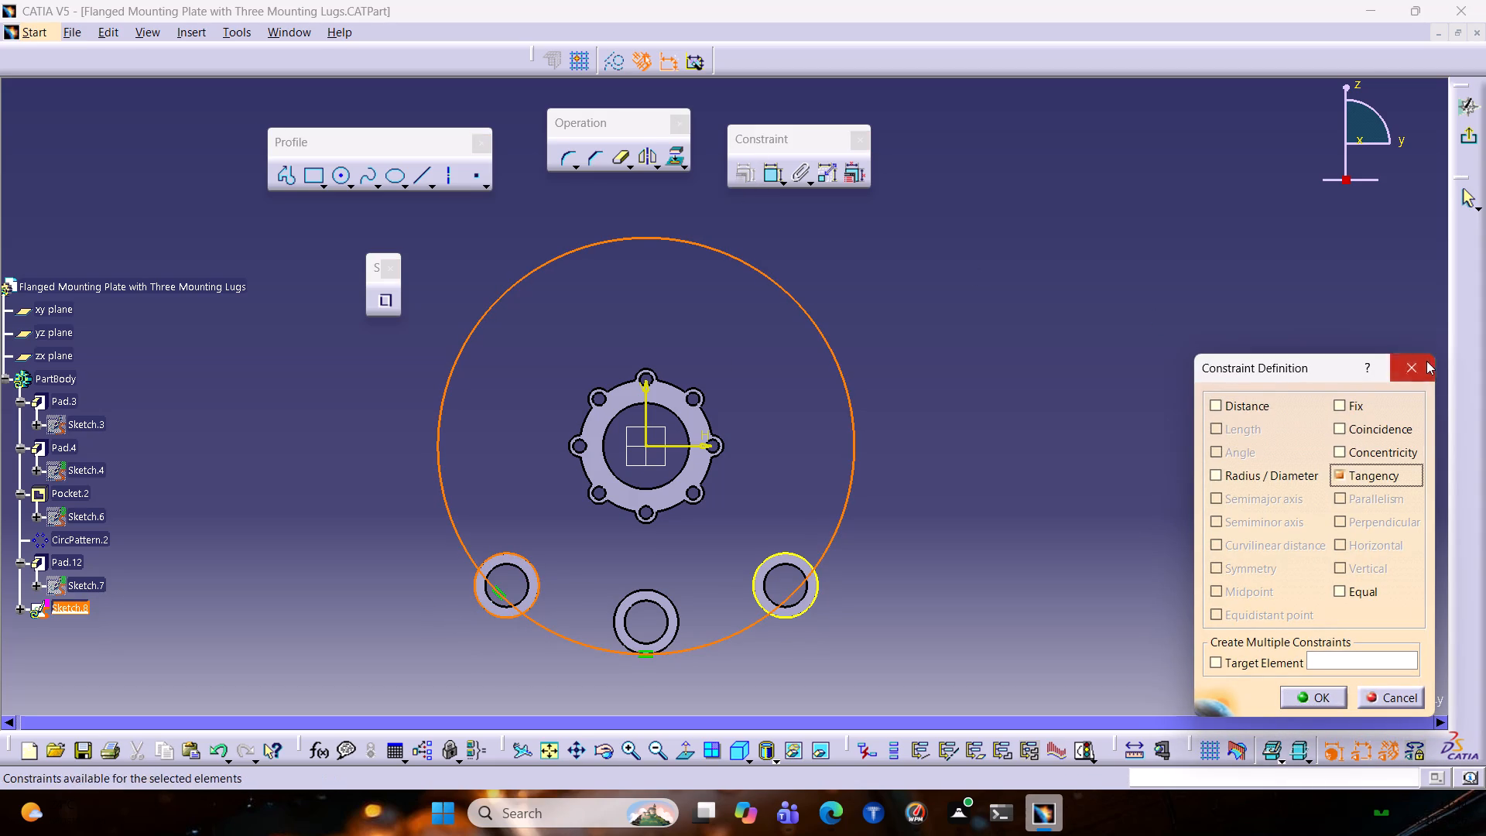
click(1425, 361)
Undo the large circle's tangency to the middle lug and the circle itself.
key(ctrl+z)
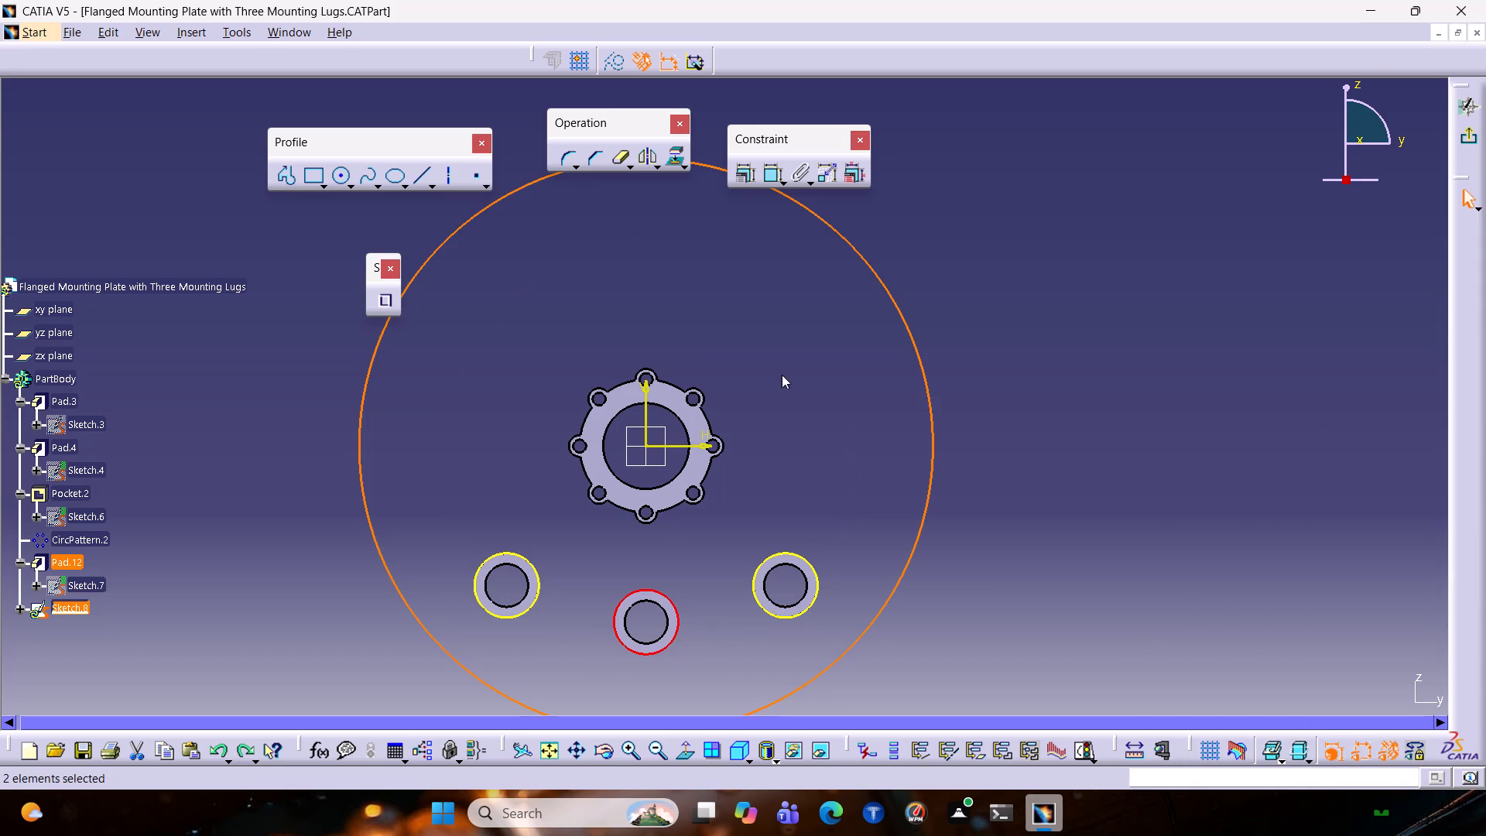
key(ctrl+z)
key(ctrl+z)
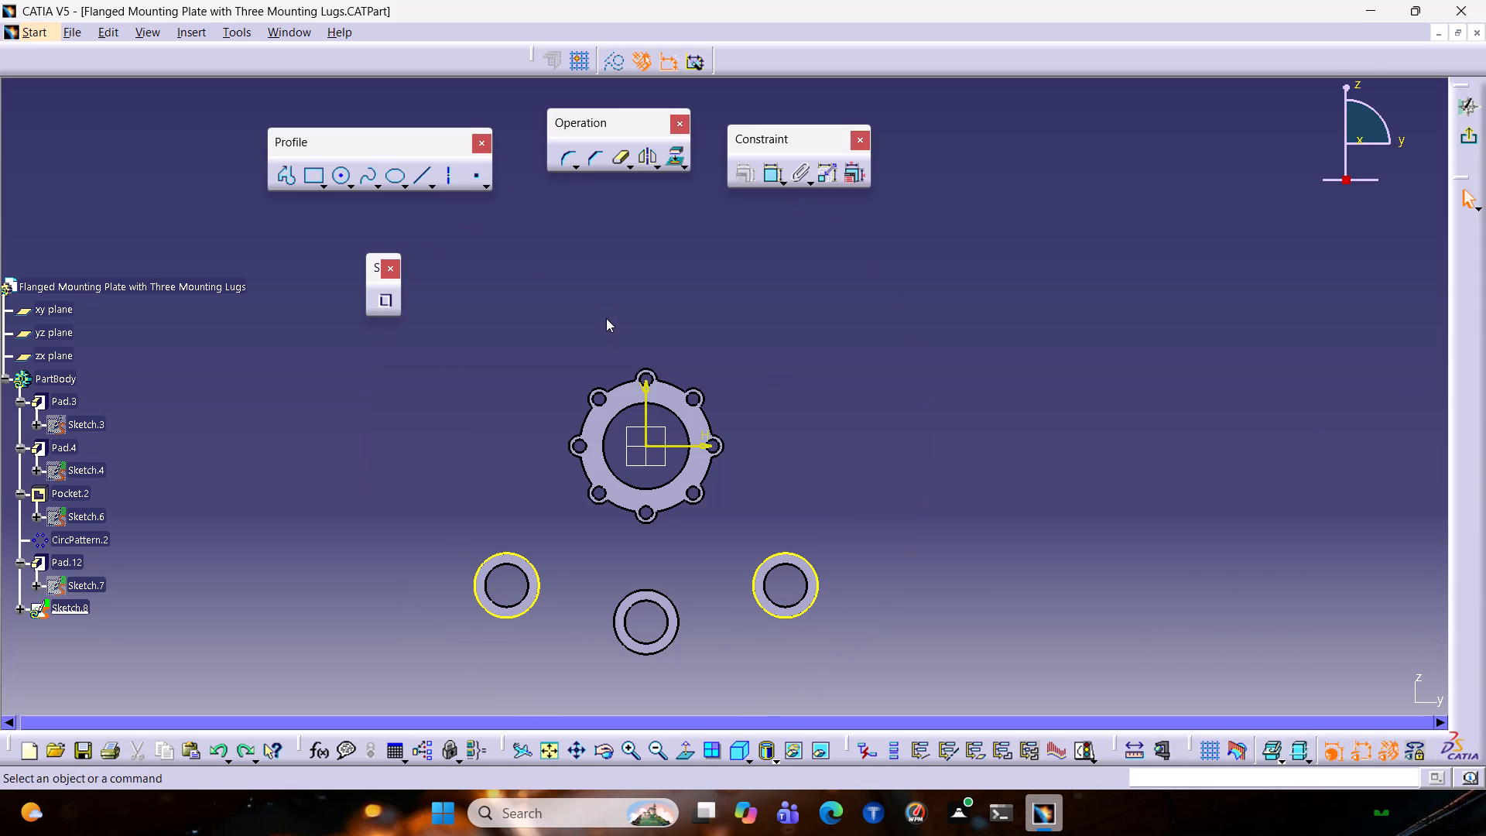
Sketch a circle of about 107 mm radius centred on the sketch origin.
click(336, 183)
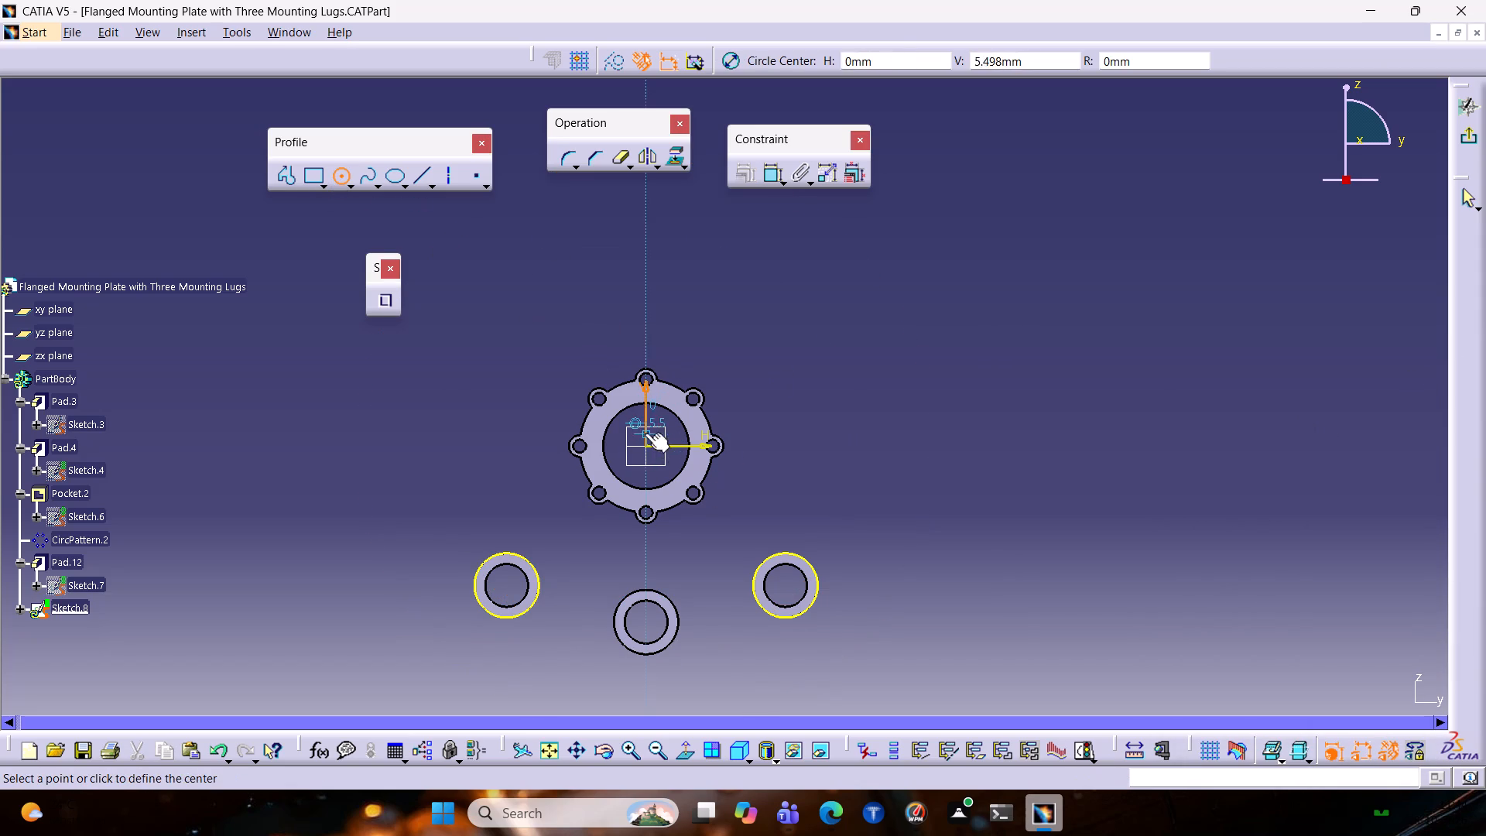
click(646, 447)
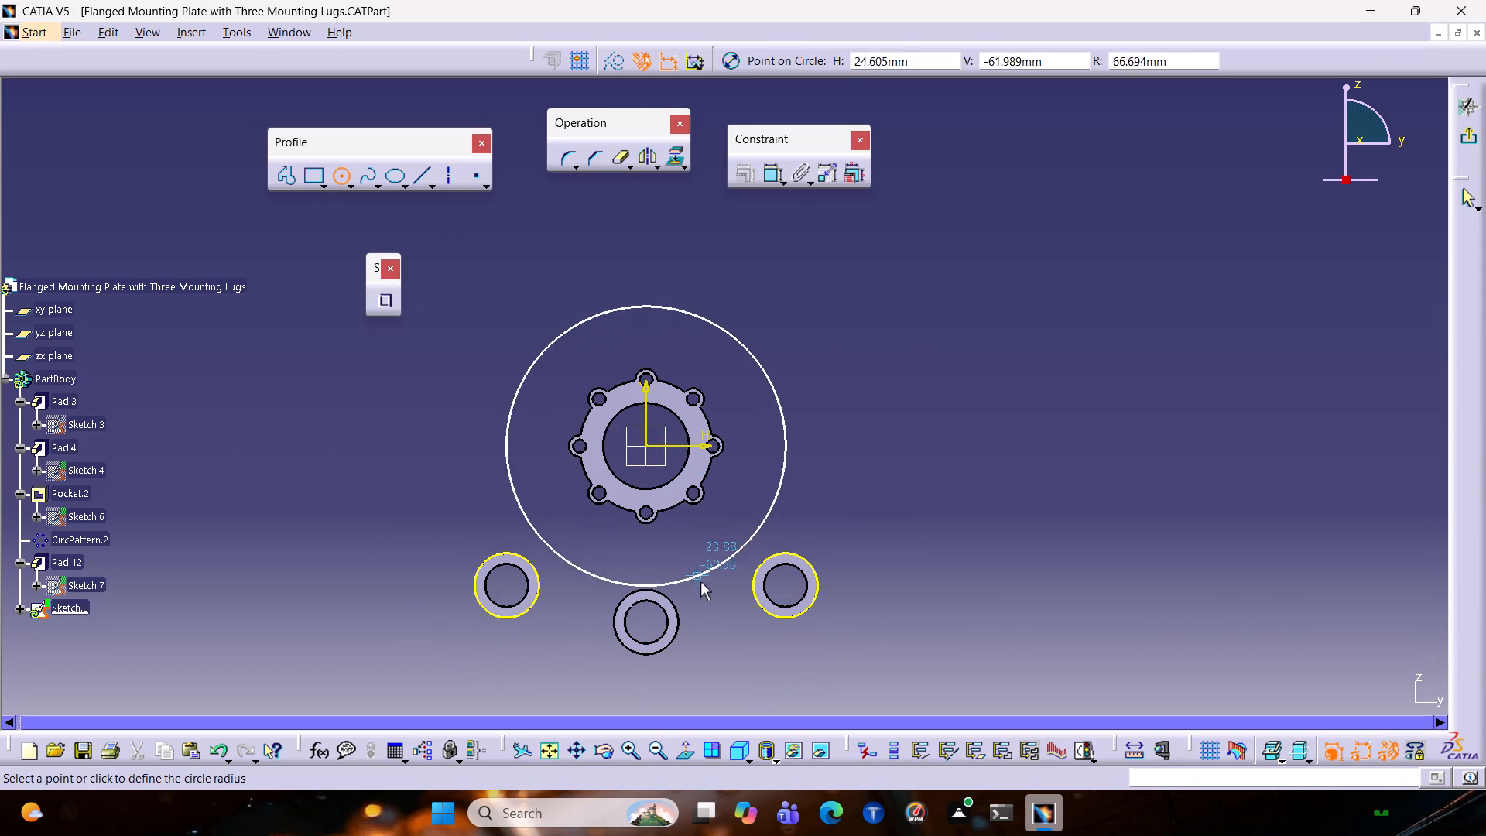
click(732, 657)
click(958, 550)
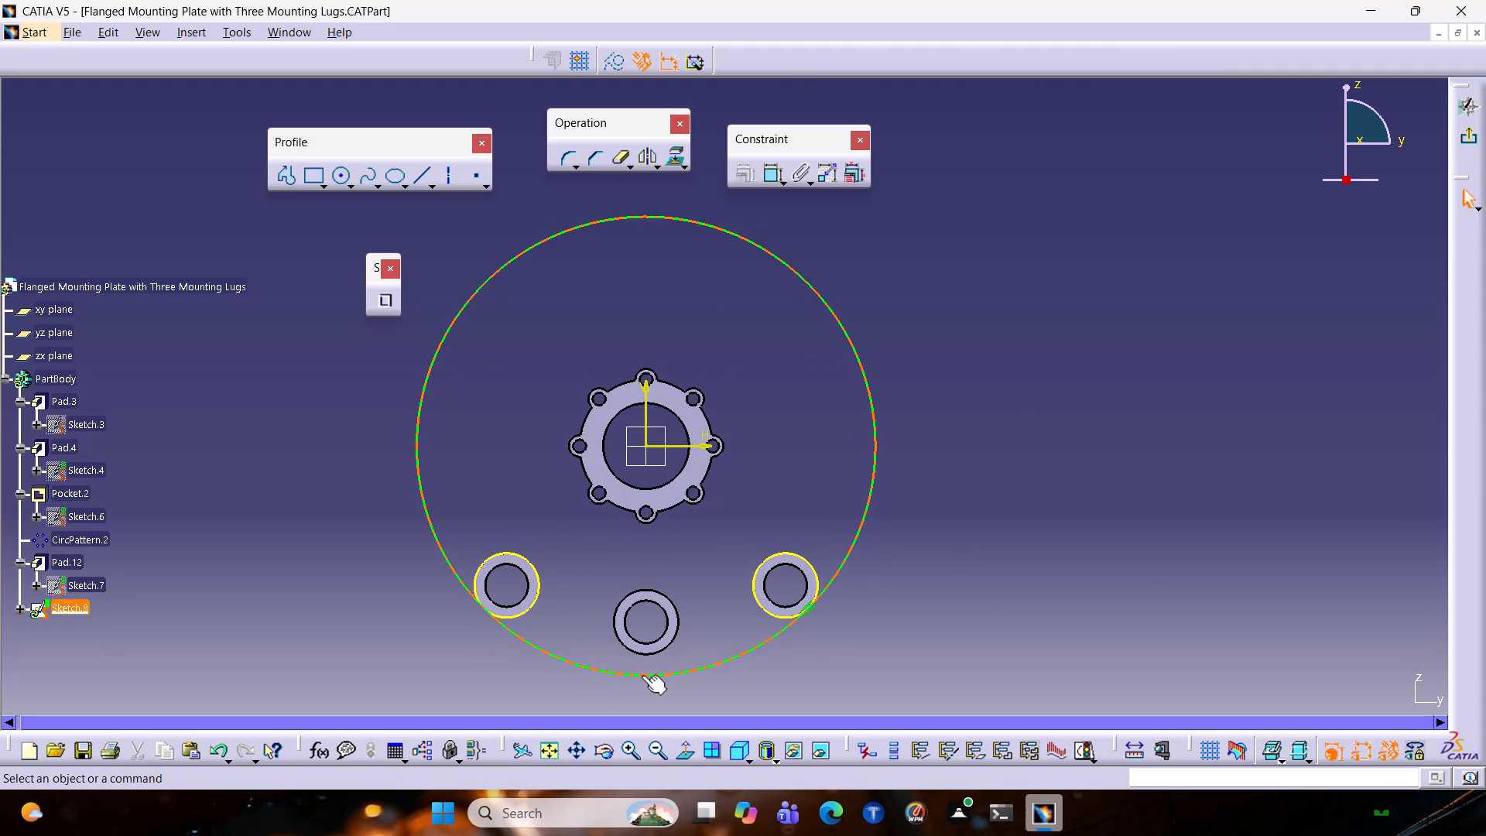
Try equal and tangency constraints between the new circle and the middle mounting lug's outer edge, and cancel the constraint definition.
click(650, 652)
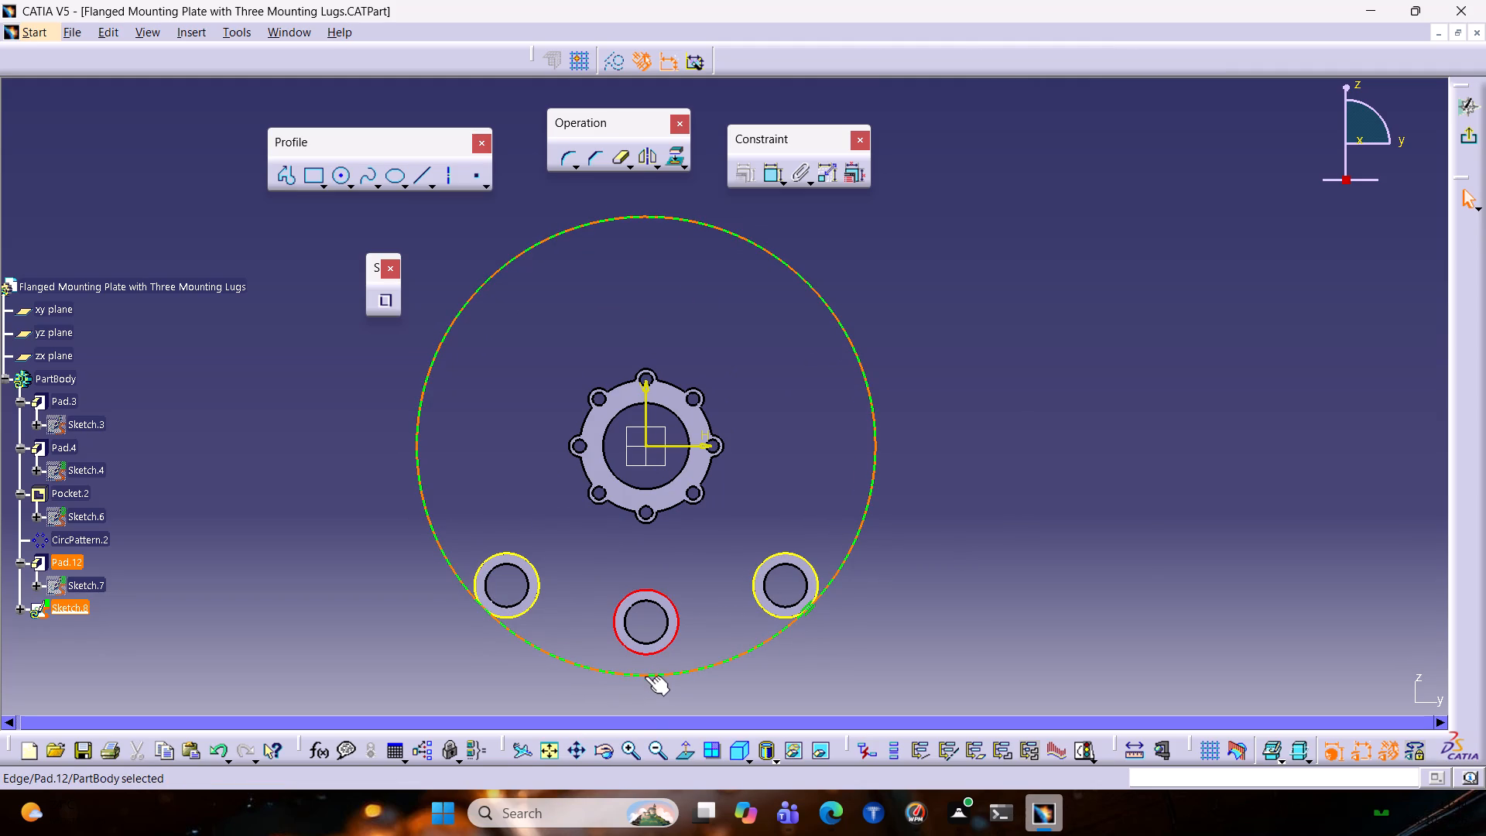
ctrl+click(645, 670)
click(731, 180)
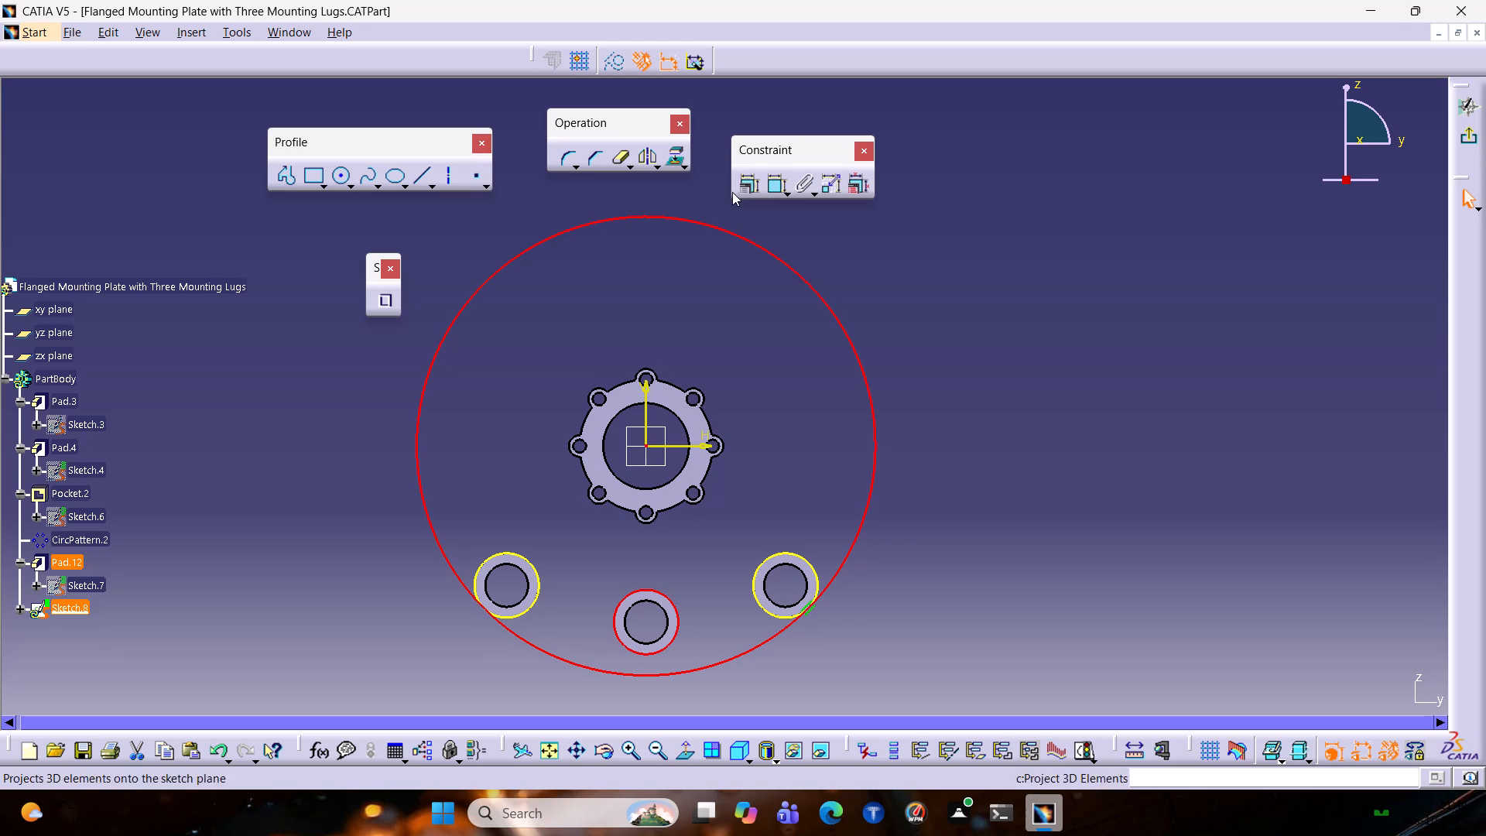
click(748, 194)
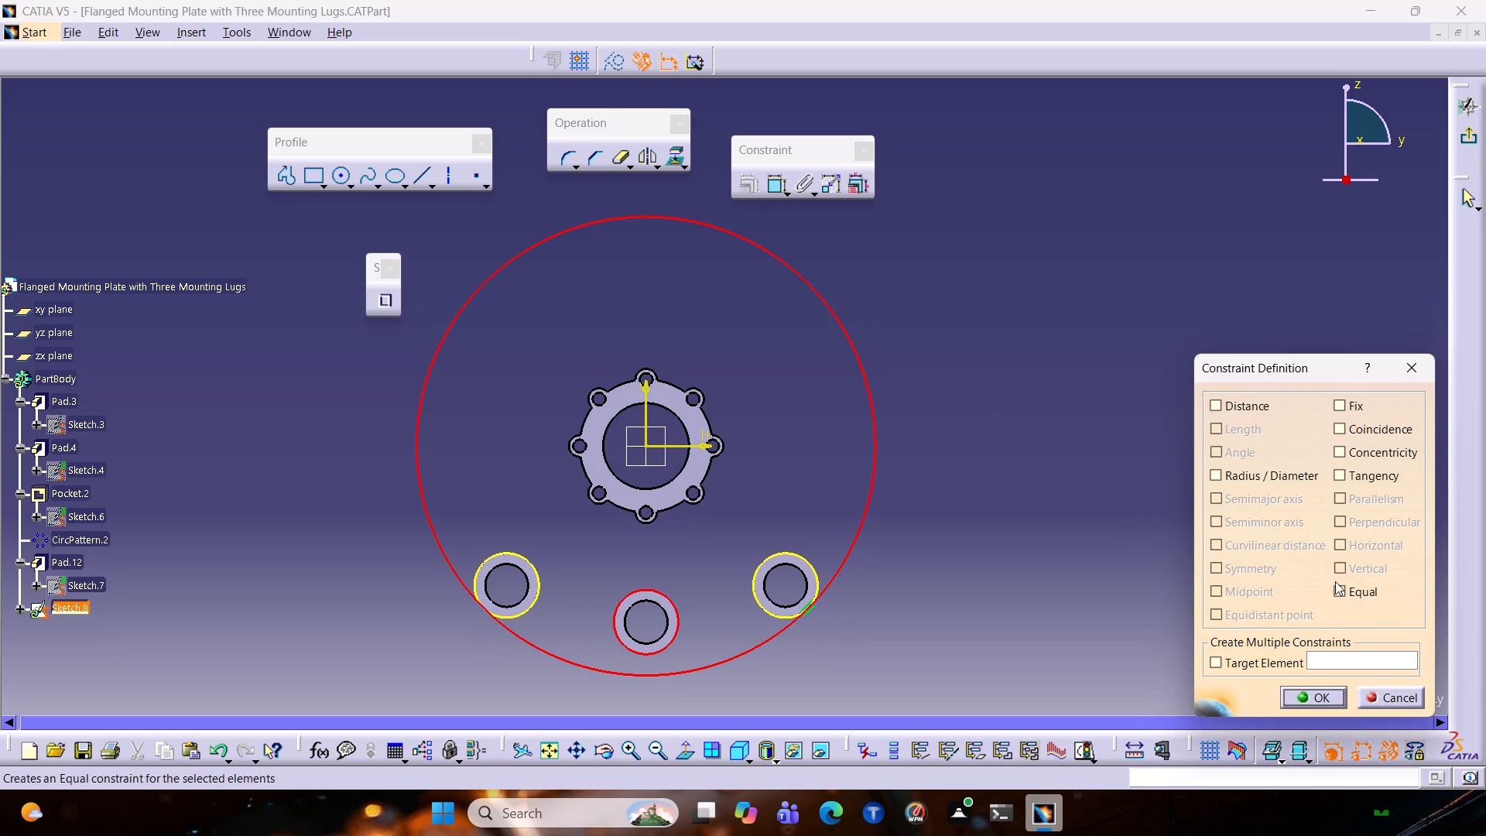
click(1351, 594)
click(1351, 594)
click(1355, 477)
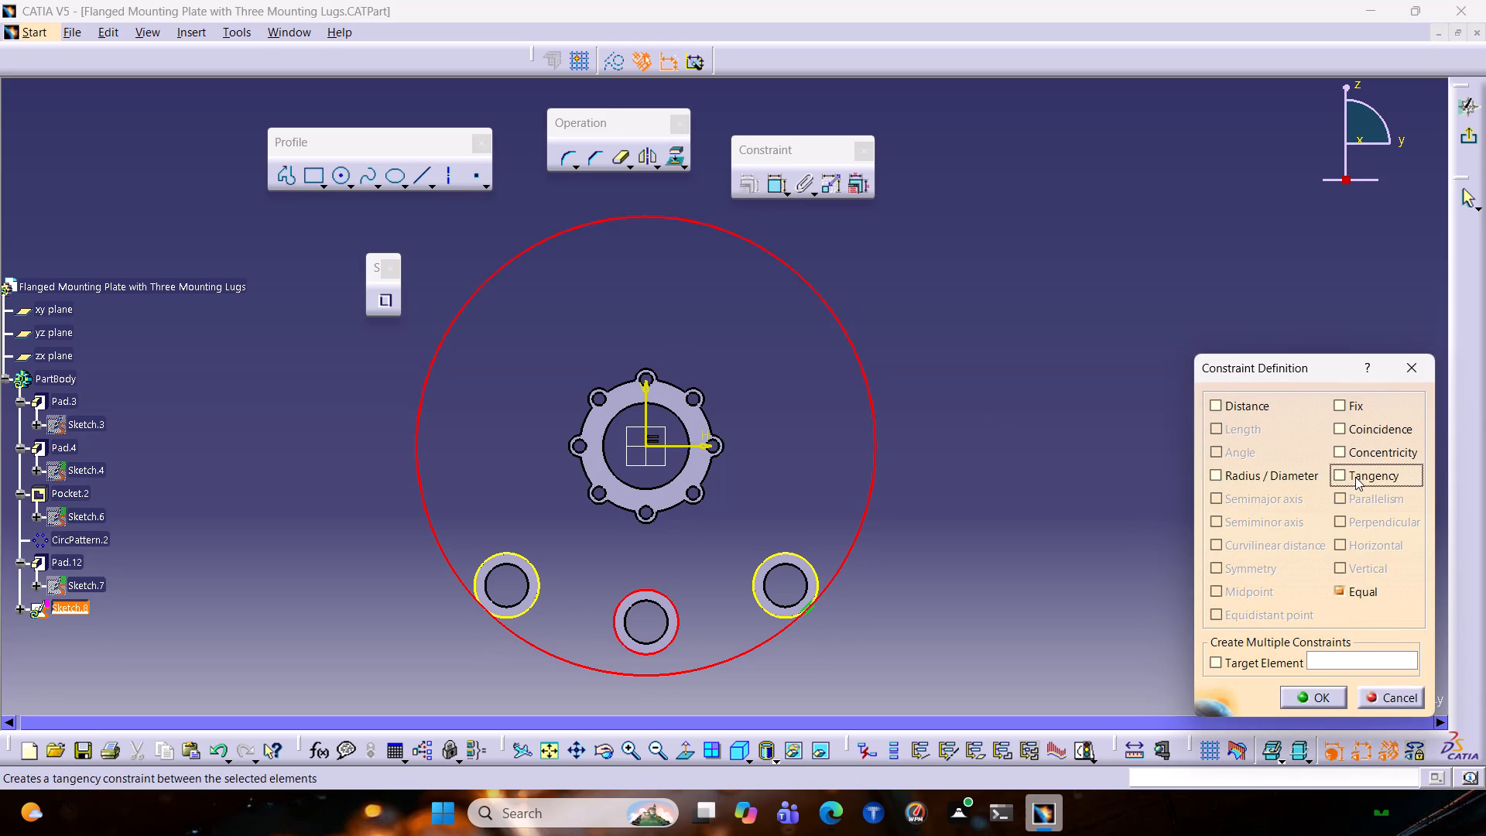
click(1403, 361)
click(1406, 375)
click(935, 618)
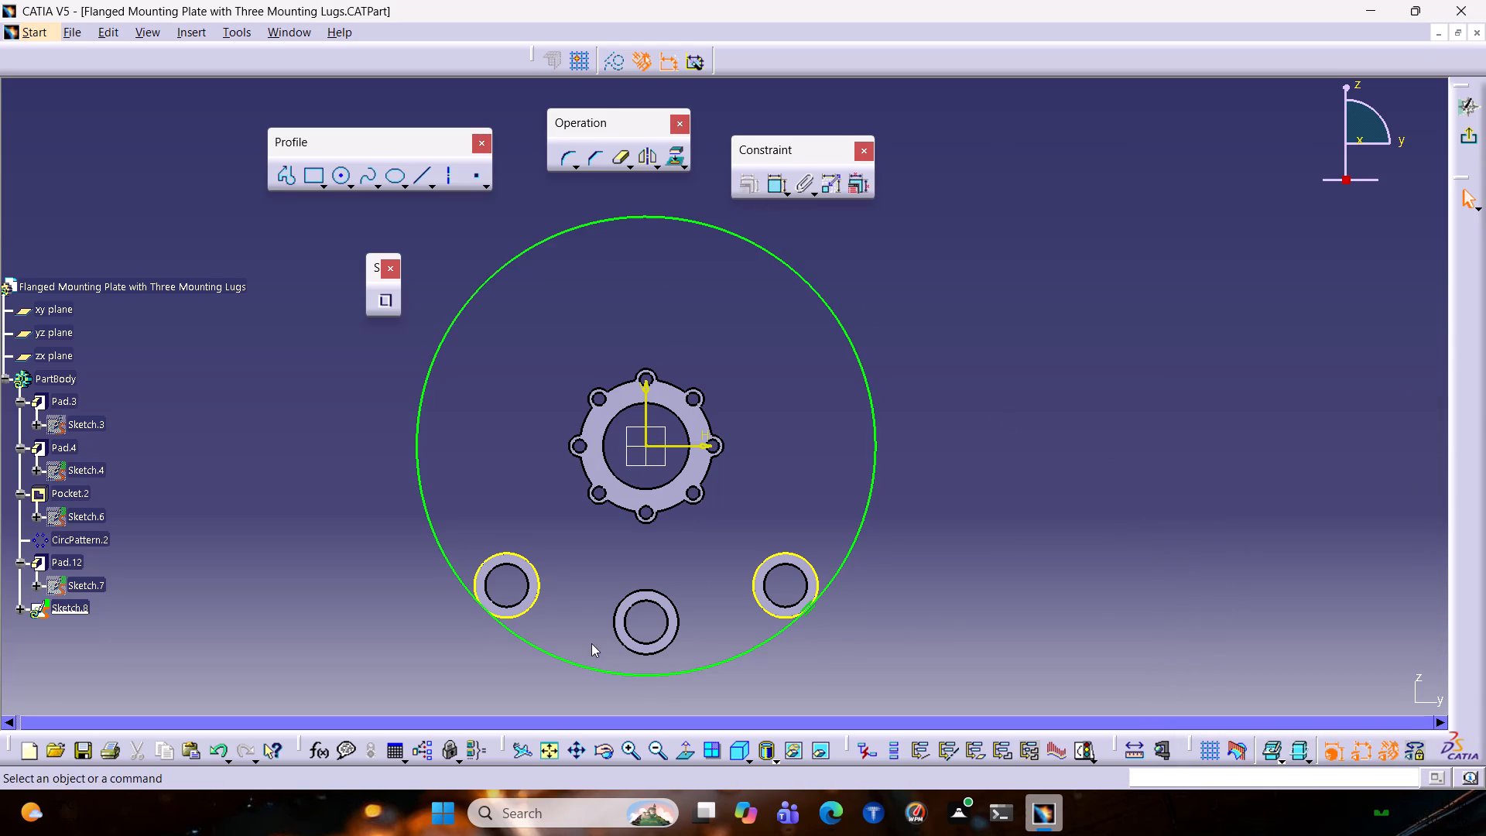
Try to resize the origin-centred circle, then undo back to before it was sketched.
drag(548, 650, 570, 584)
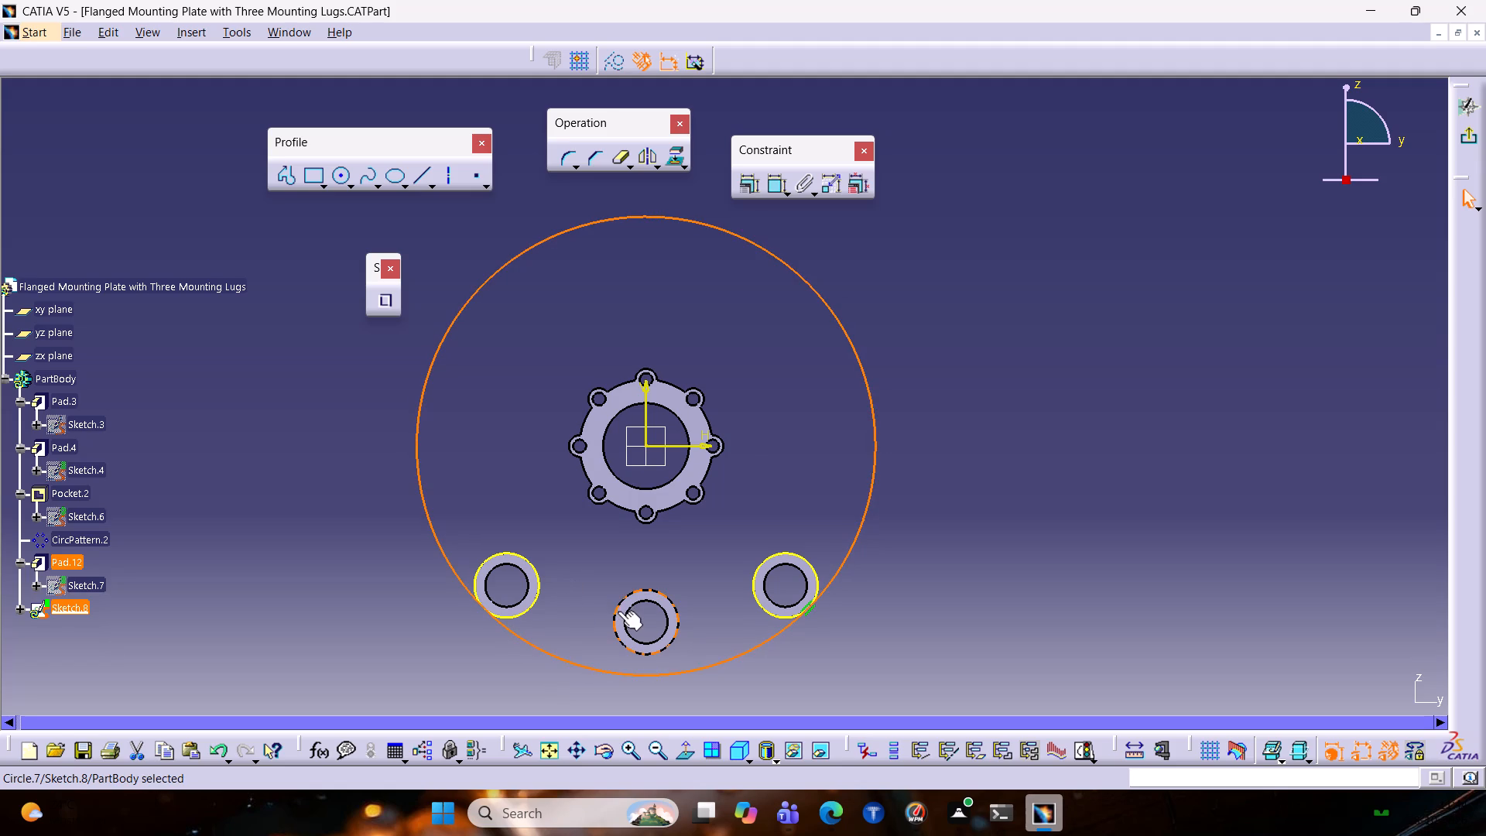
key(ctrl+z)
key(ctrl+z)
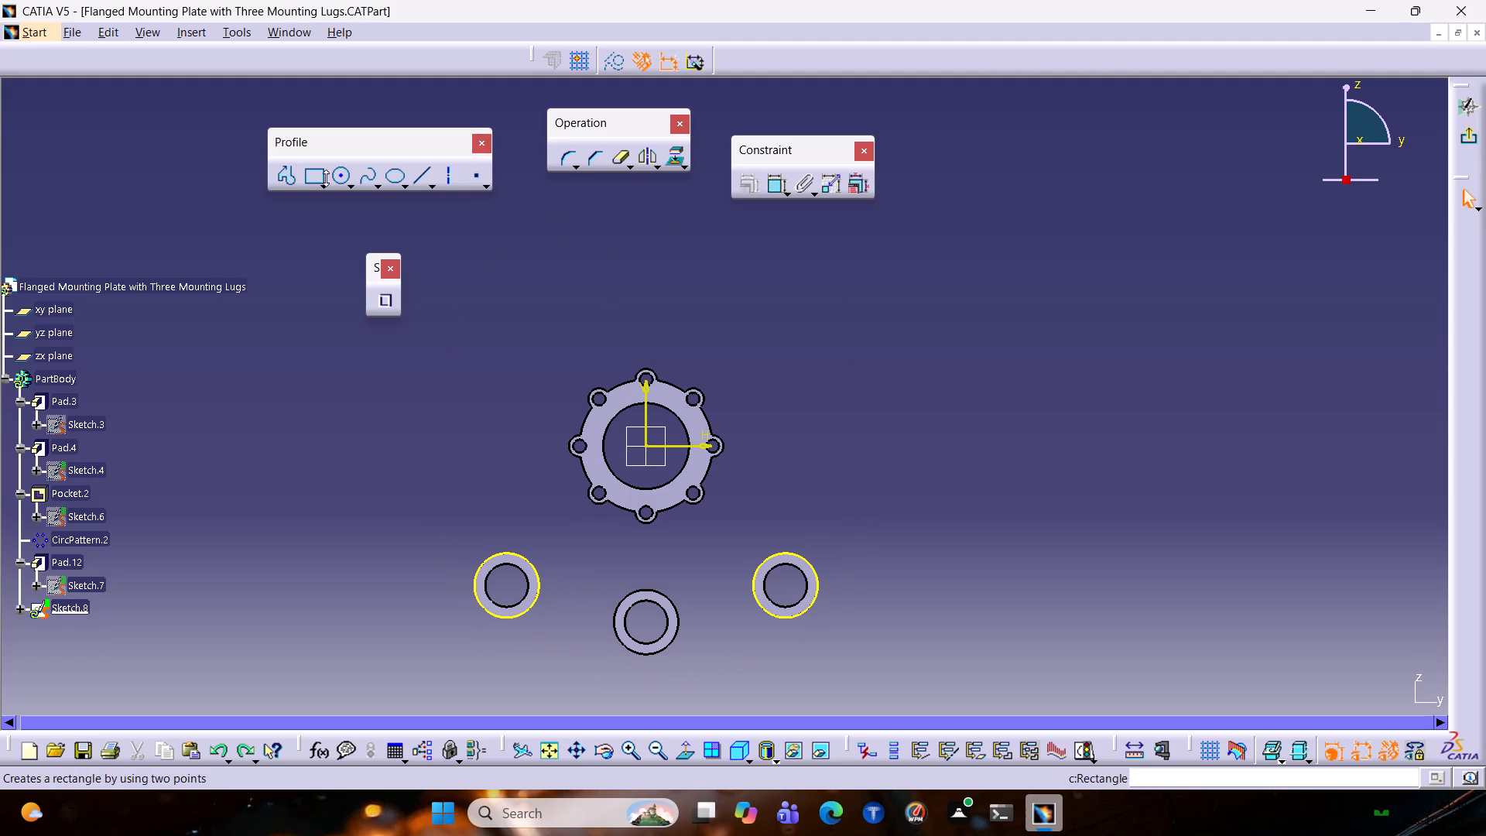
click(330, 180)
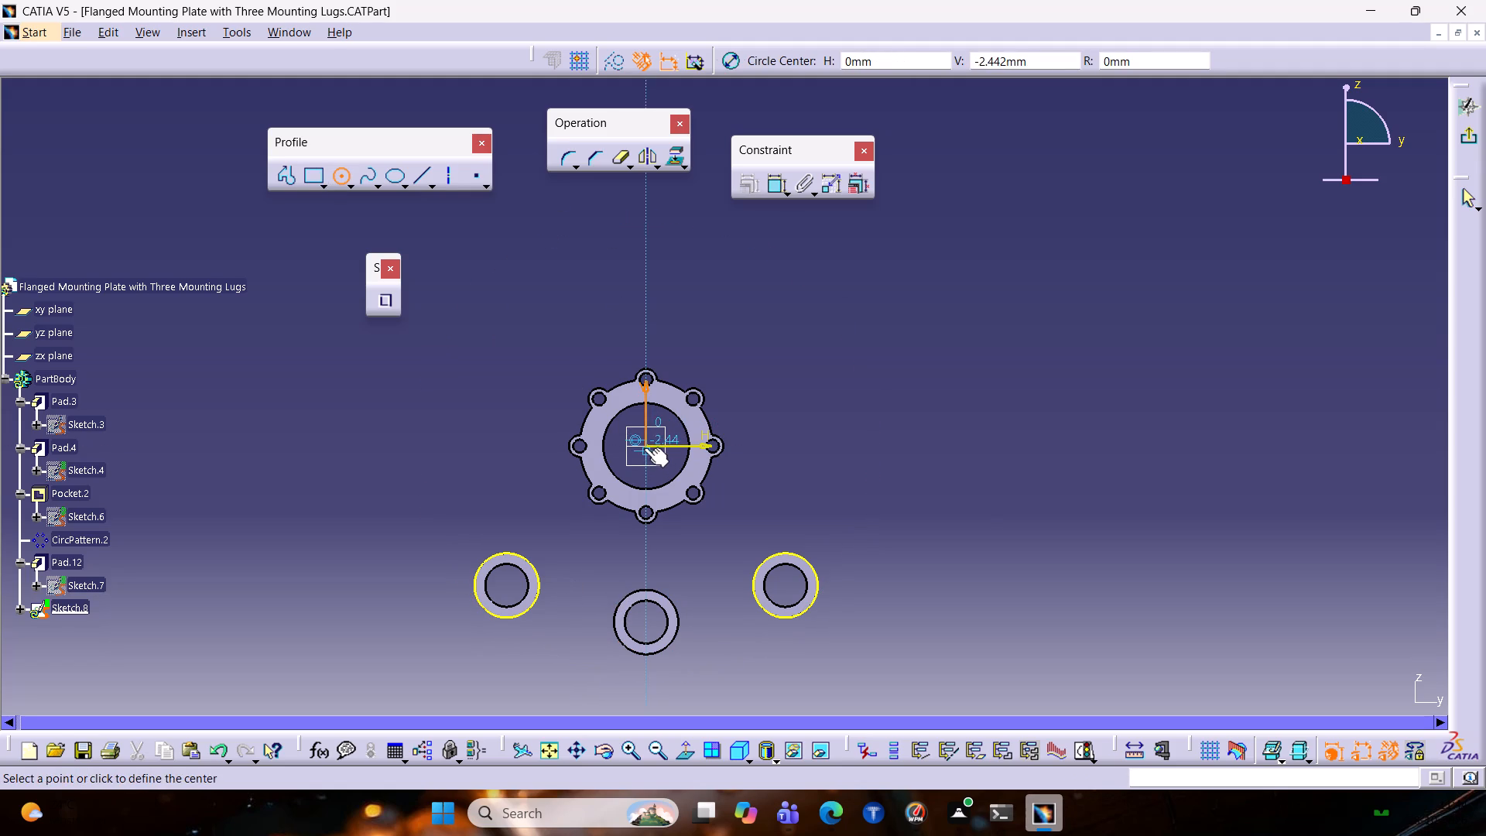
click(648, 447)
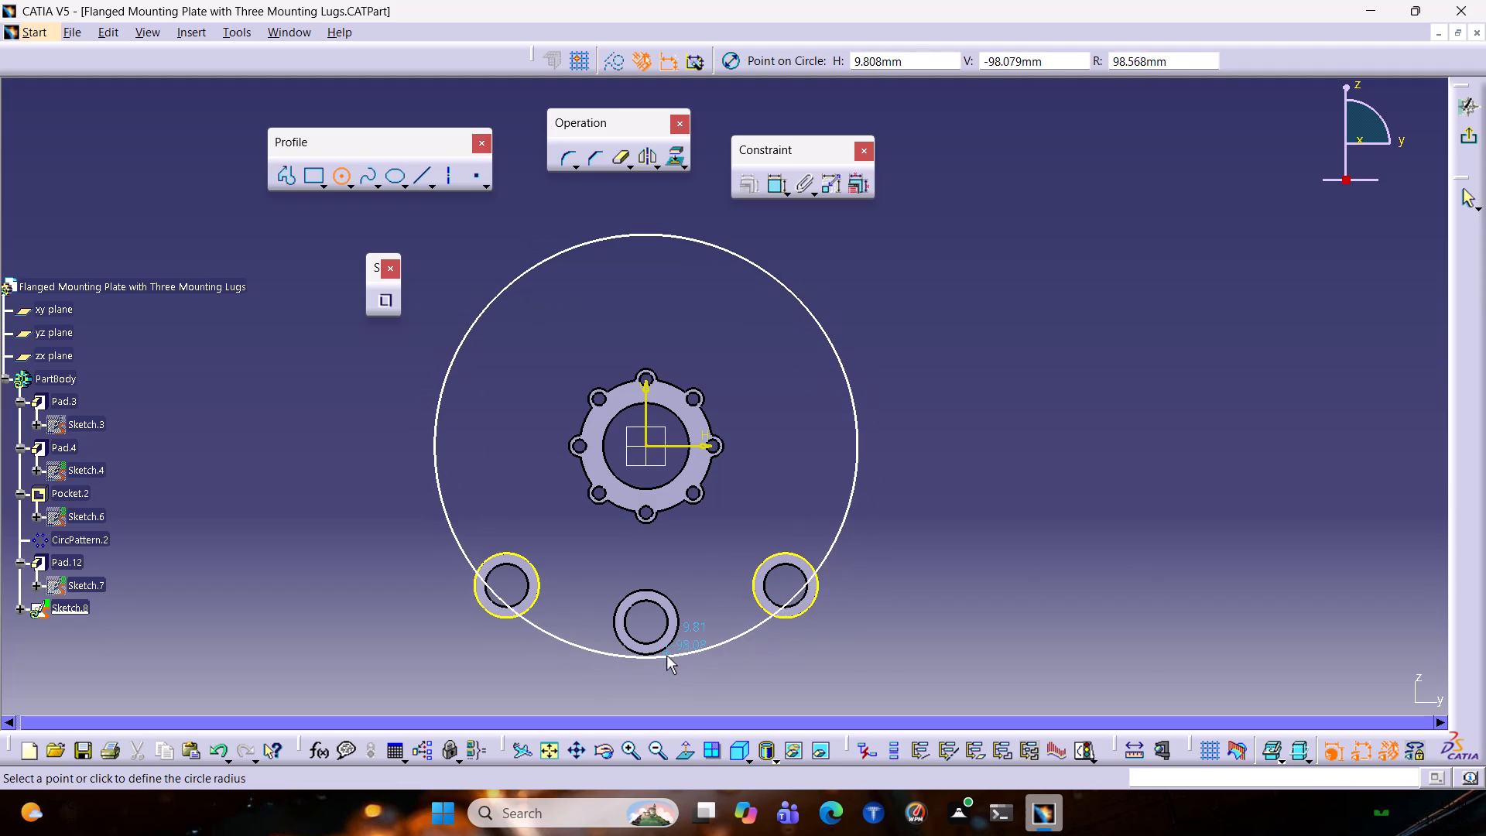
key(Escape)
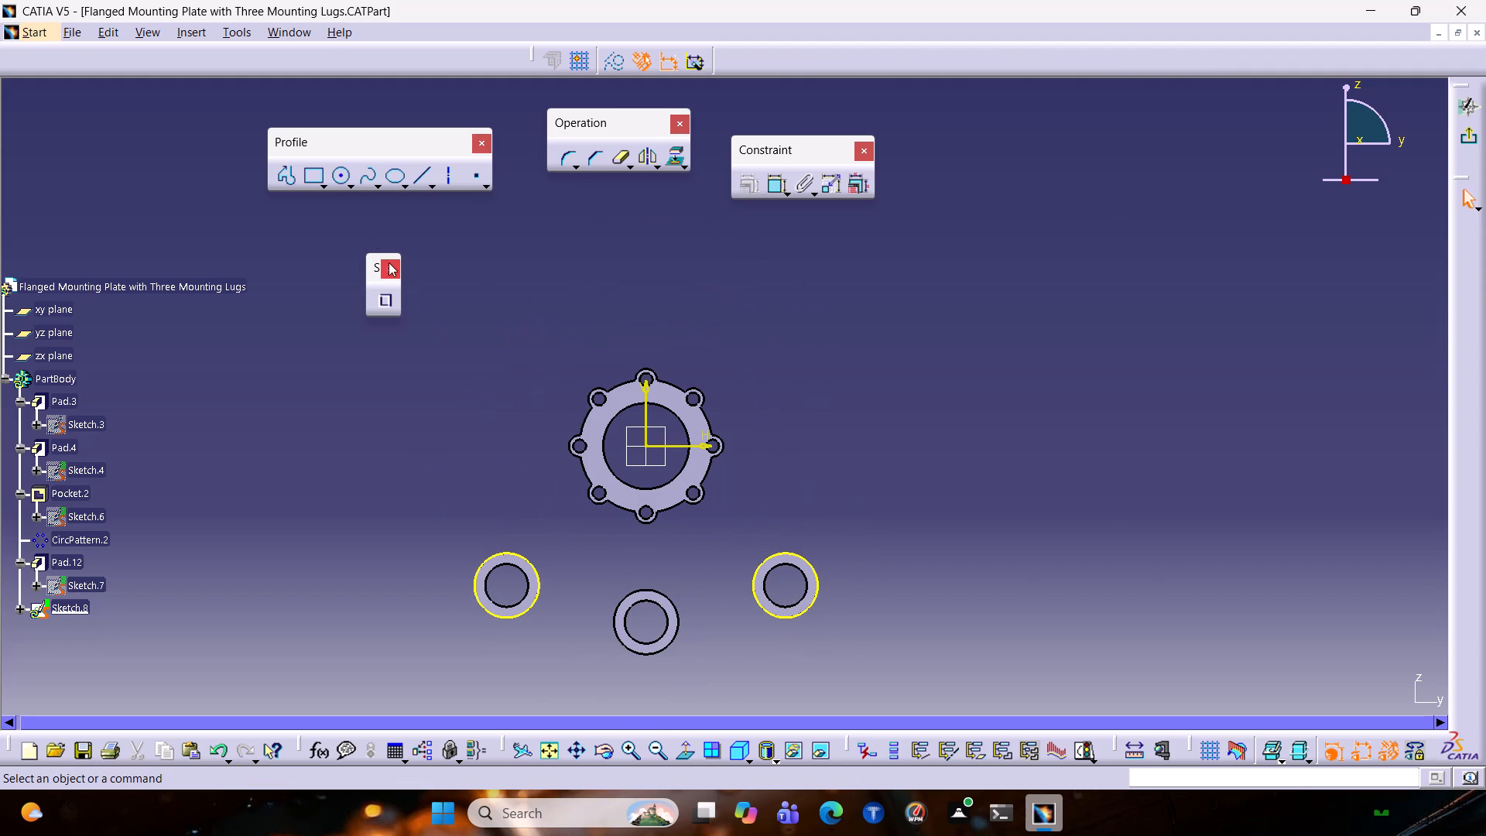
Sketch a circle centred about 40 mm below the sketch origin and shrink it slightly so it still encloses the flange and all three lugs.
click(335, 173)
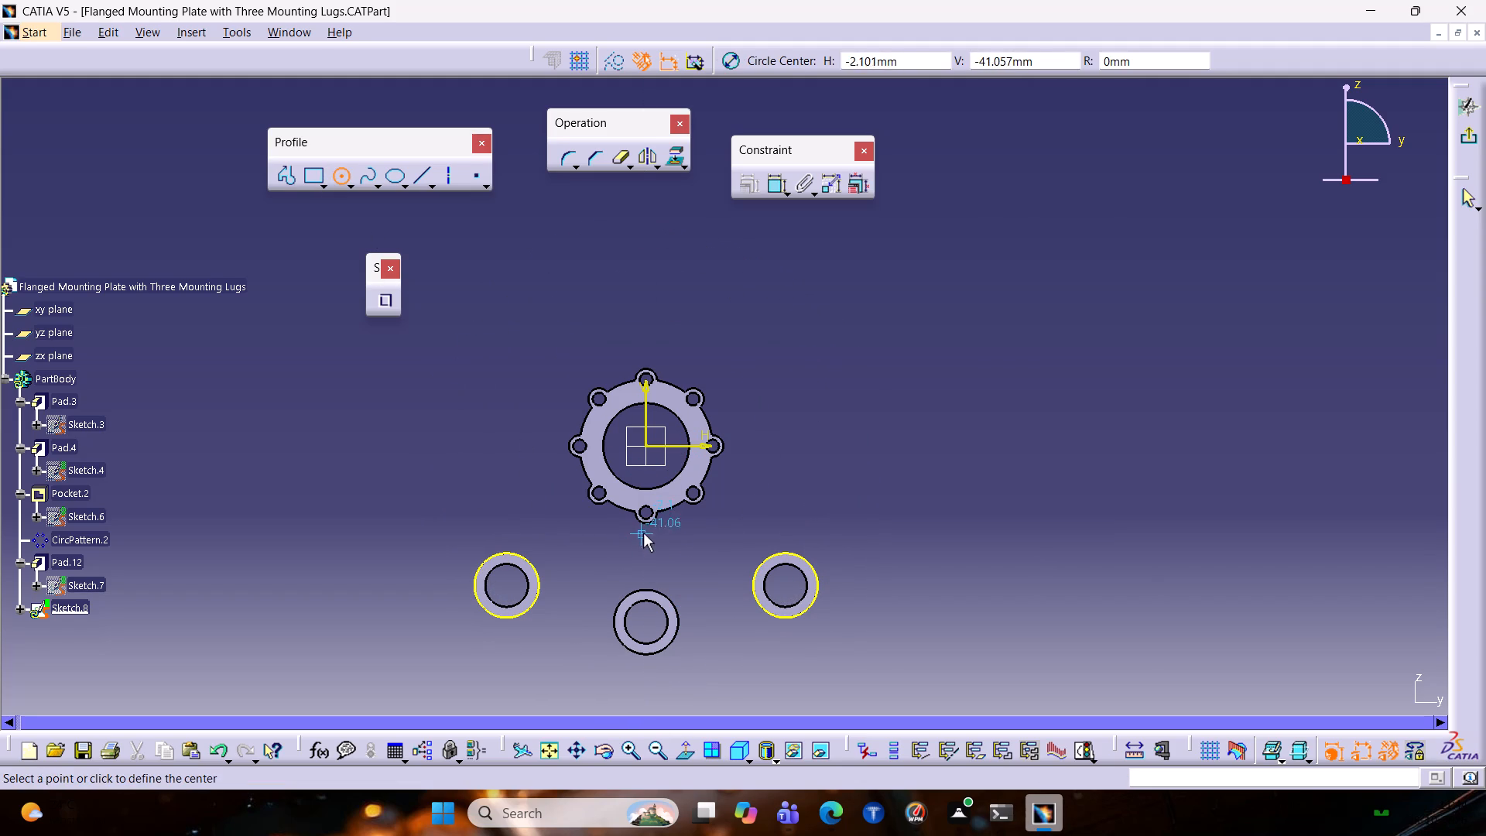
click(646, 533)
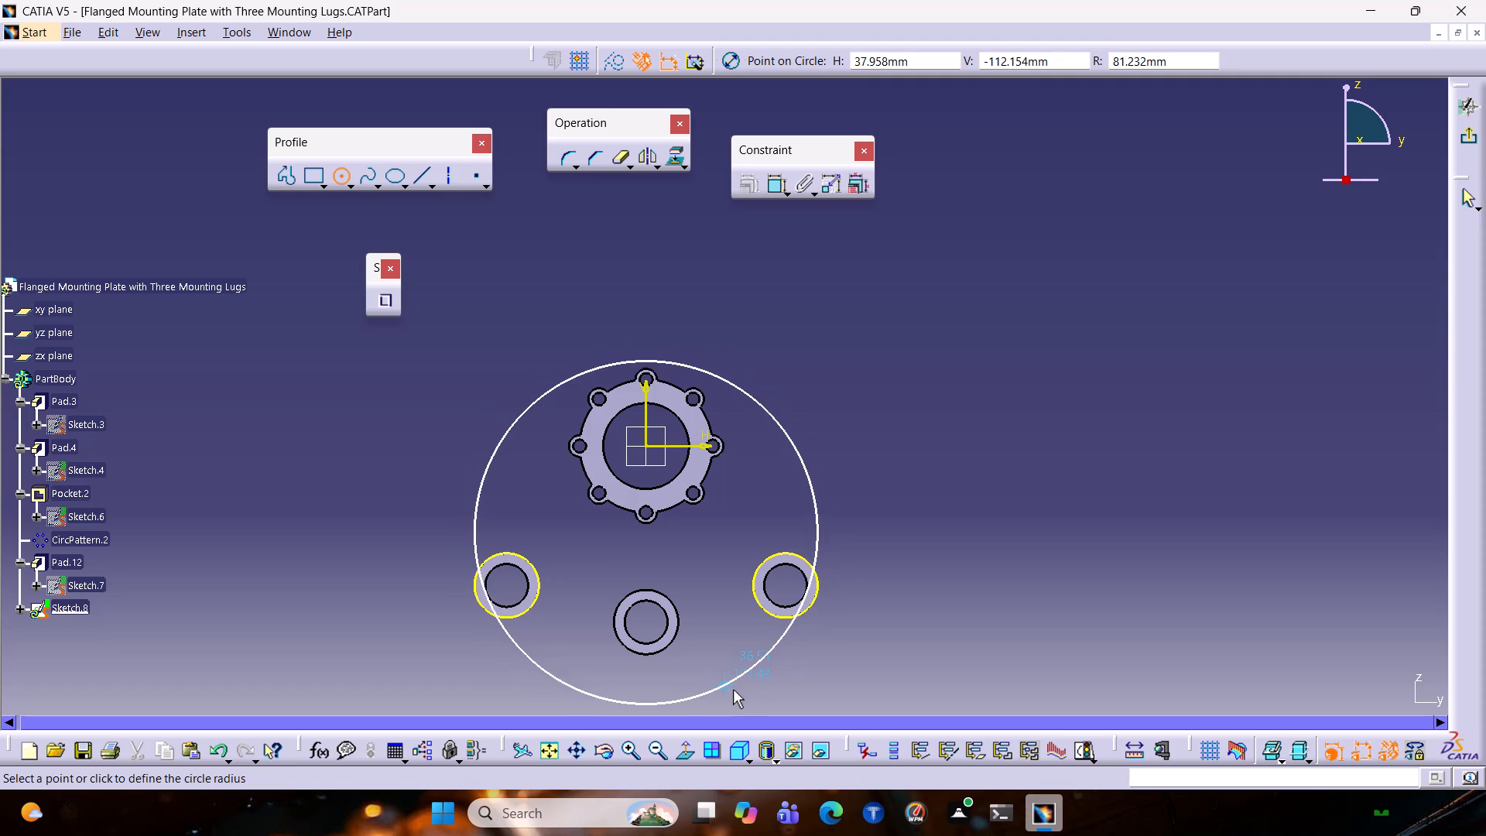
click(767, 695)
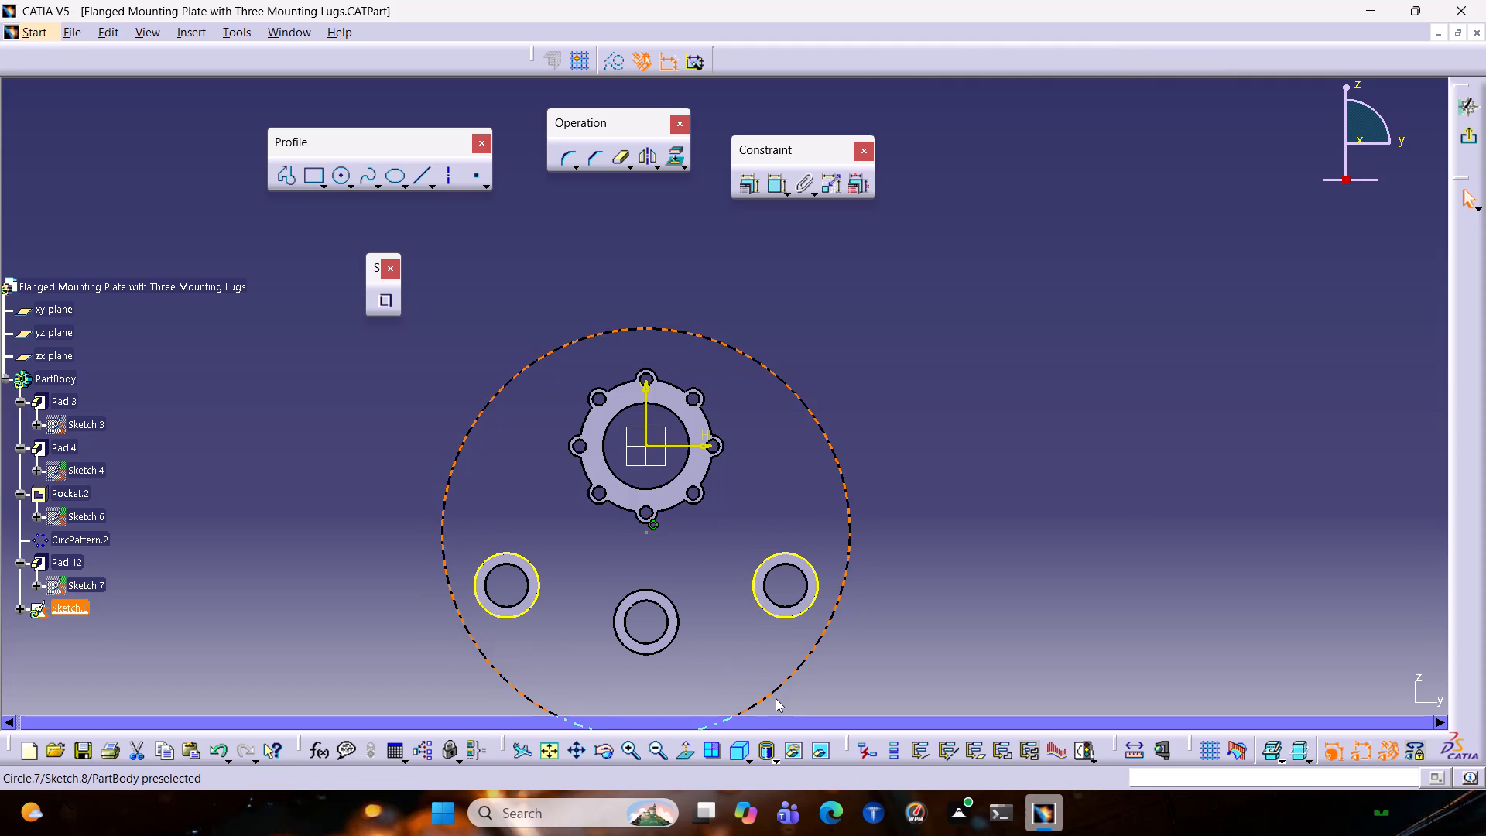
drag(764, 696, 762, 678)
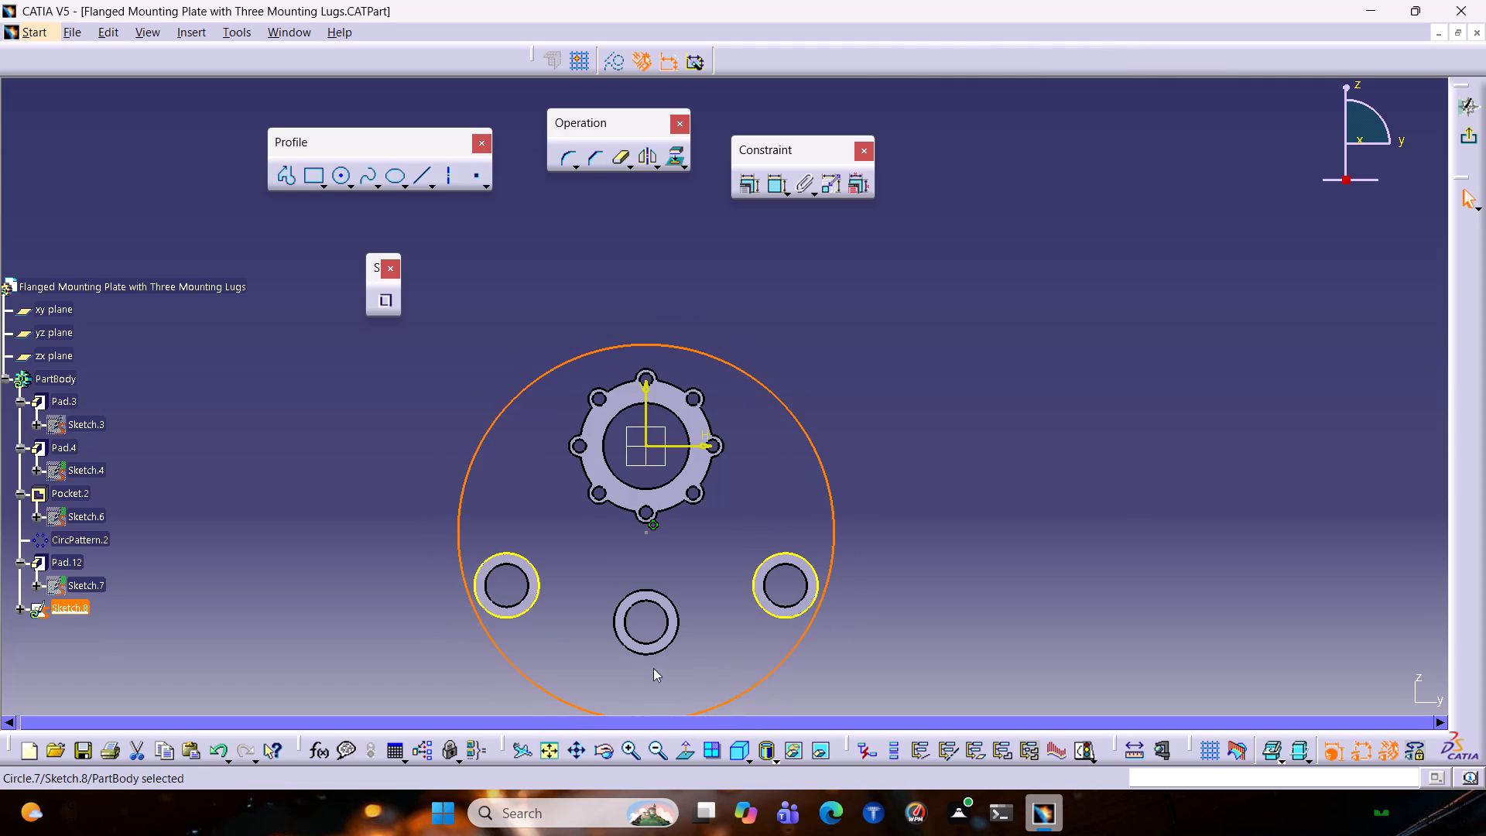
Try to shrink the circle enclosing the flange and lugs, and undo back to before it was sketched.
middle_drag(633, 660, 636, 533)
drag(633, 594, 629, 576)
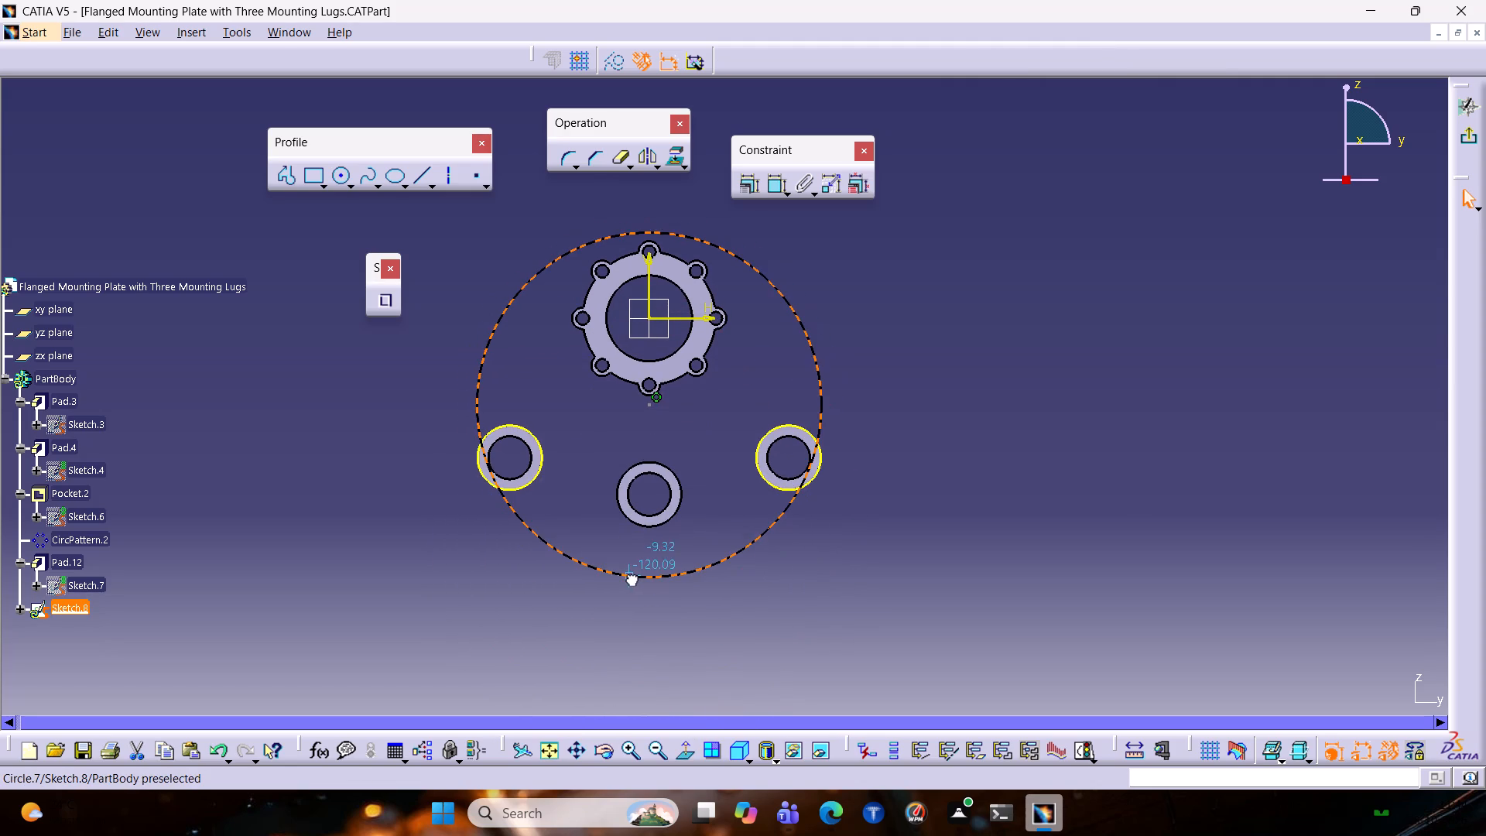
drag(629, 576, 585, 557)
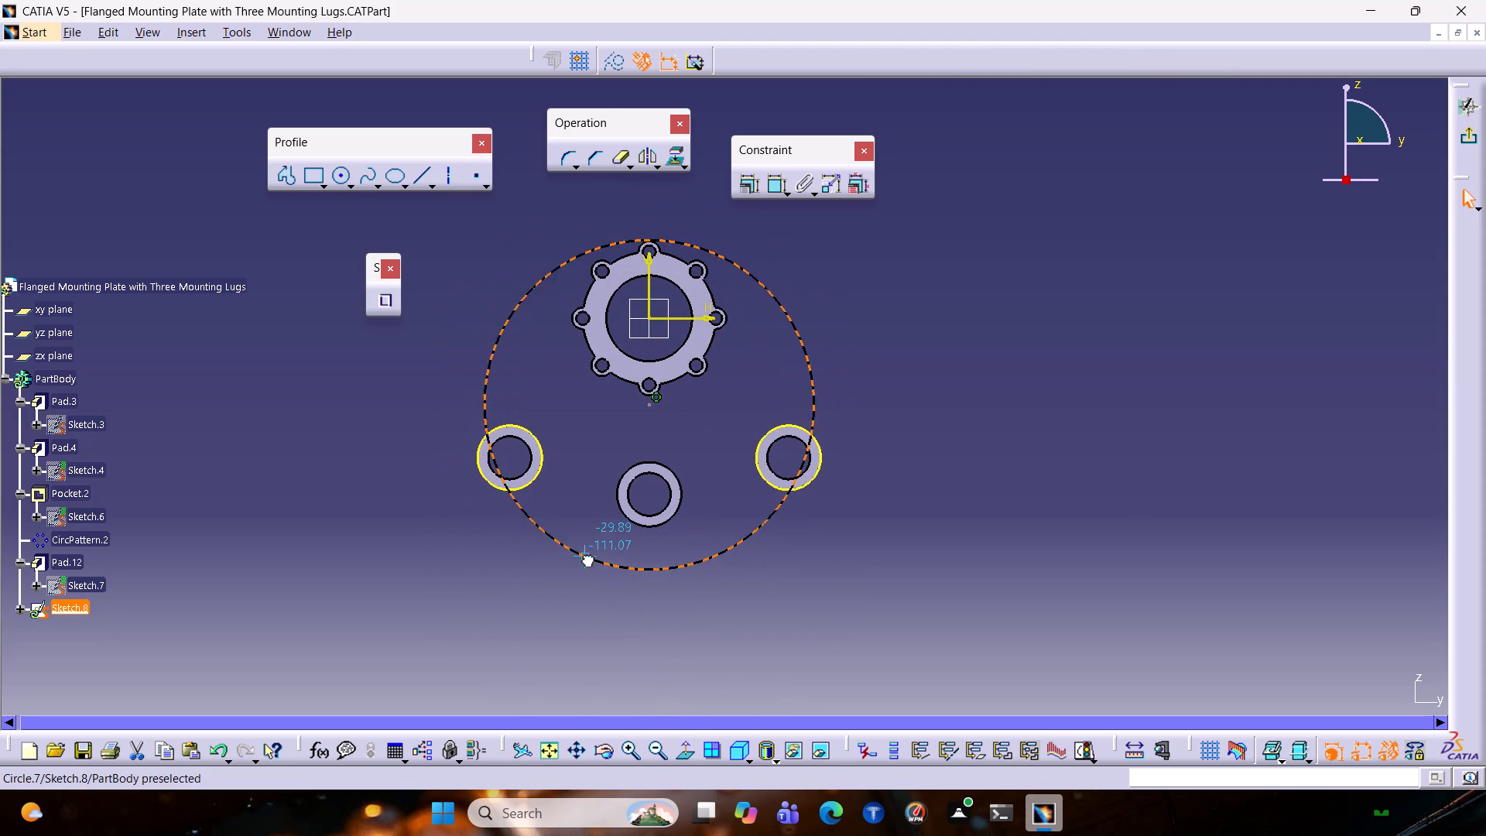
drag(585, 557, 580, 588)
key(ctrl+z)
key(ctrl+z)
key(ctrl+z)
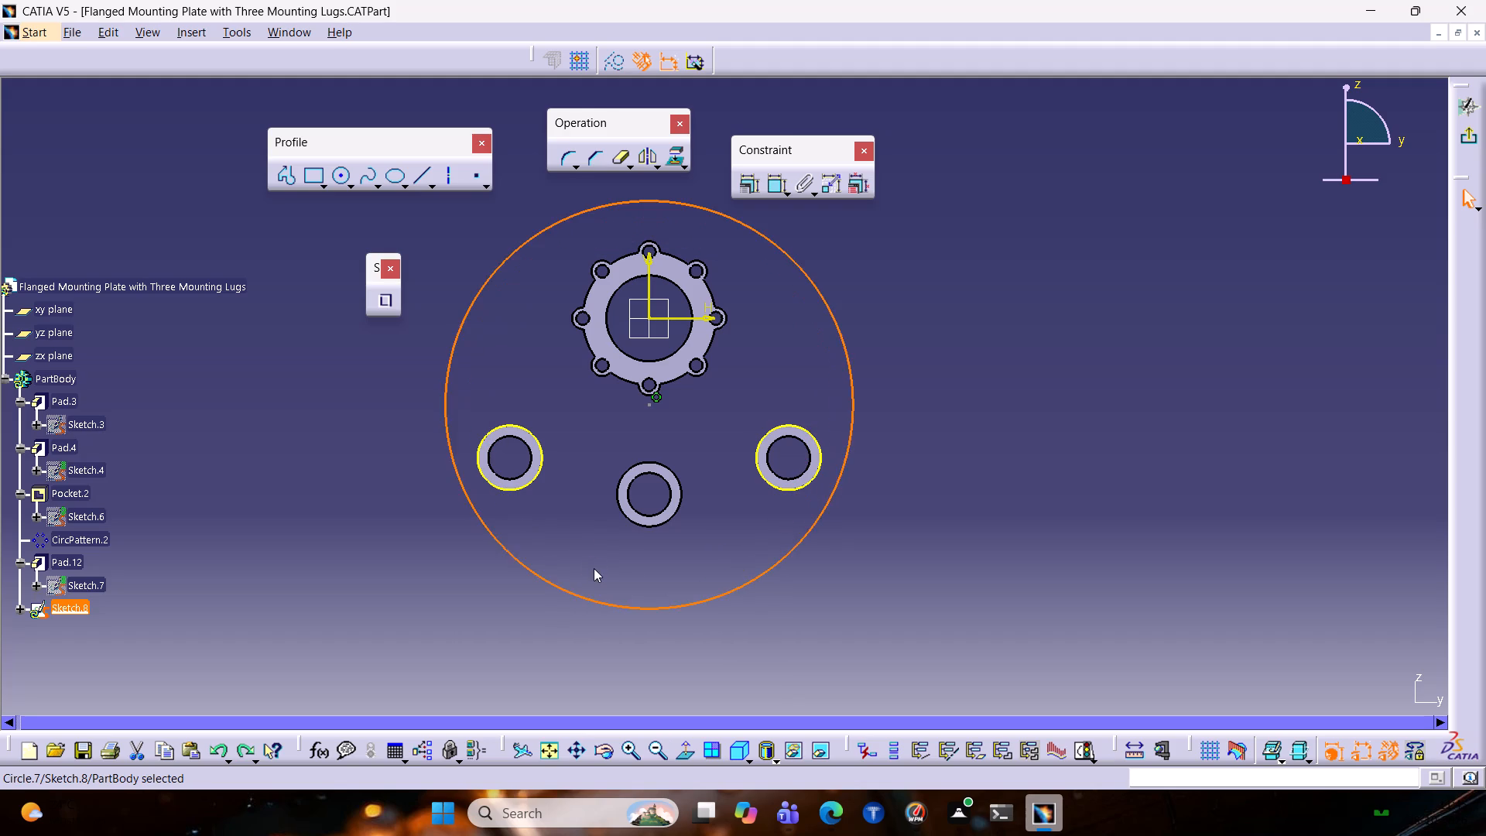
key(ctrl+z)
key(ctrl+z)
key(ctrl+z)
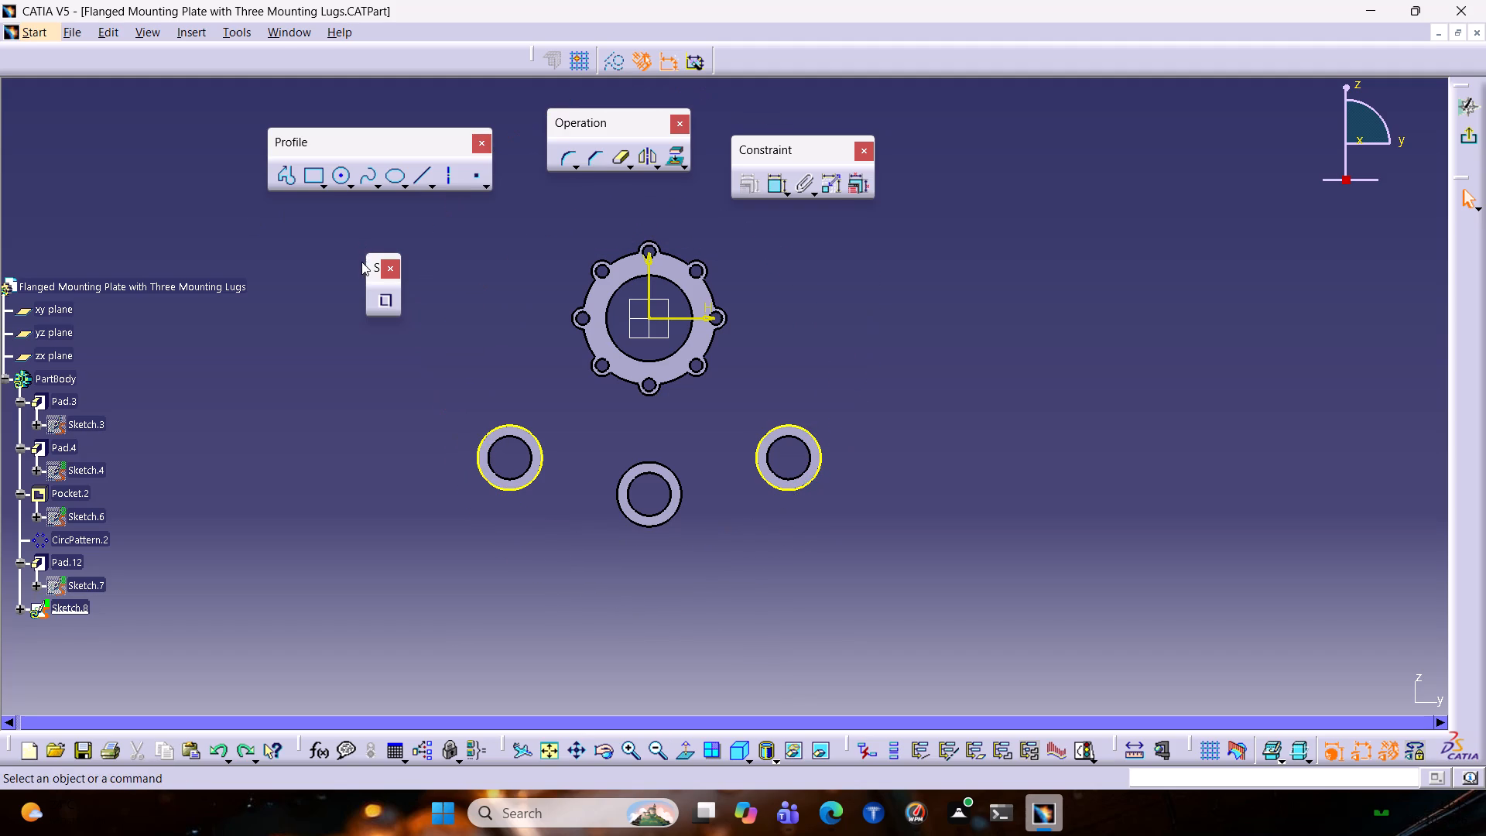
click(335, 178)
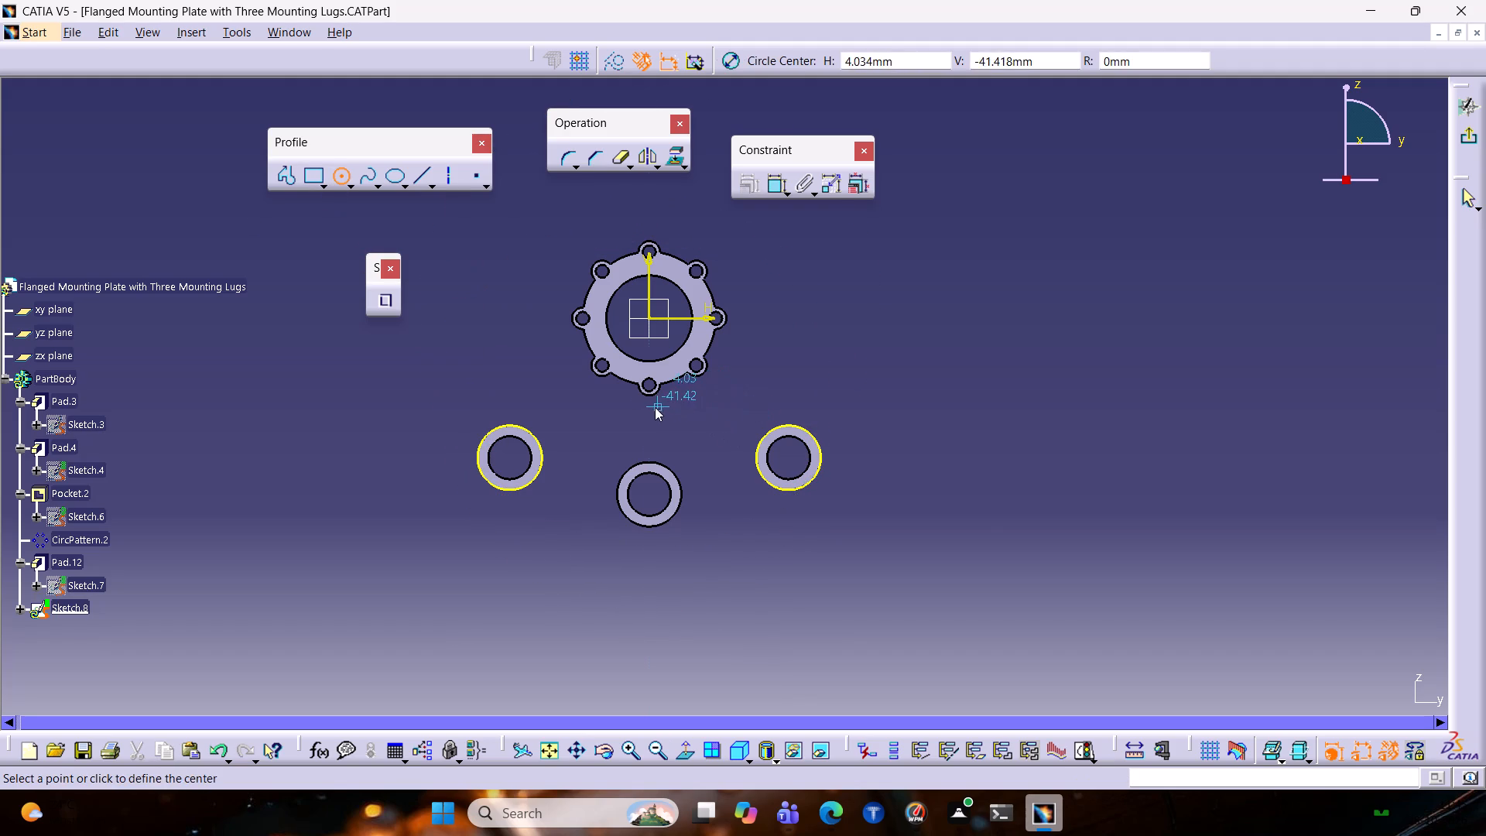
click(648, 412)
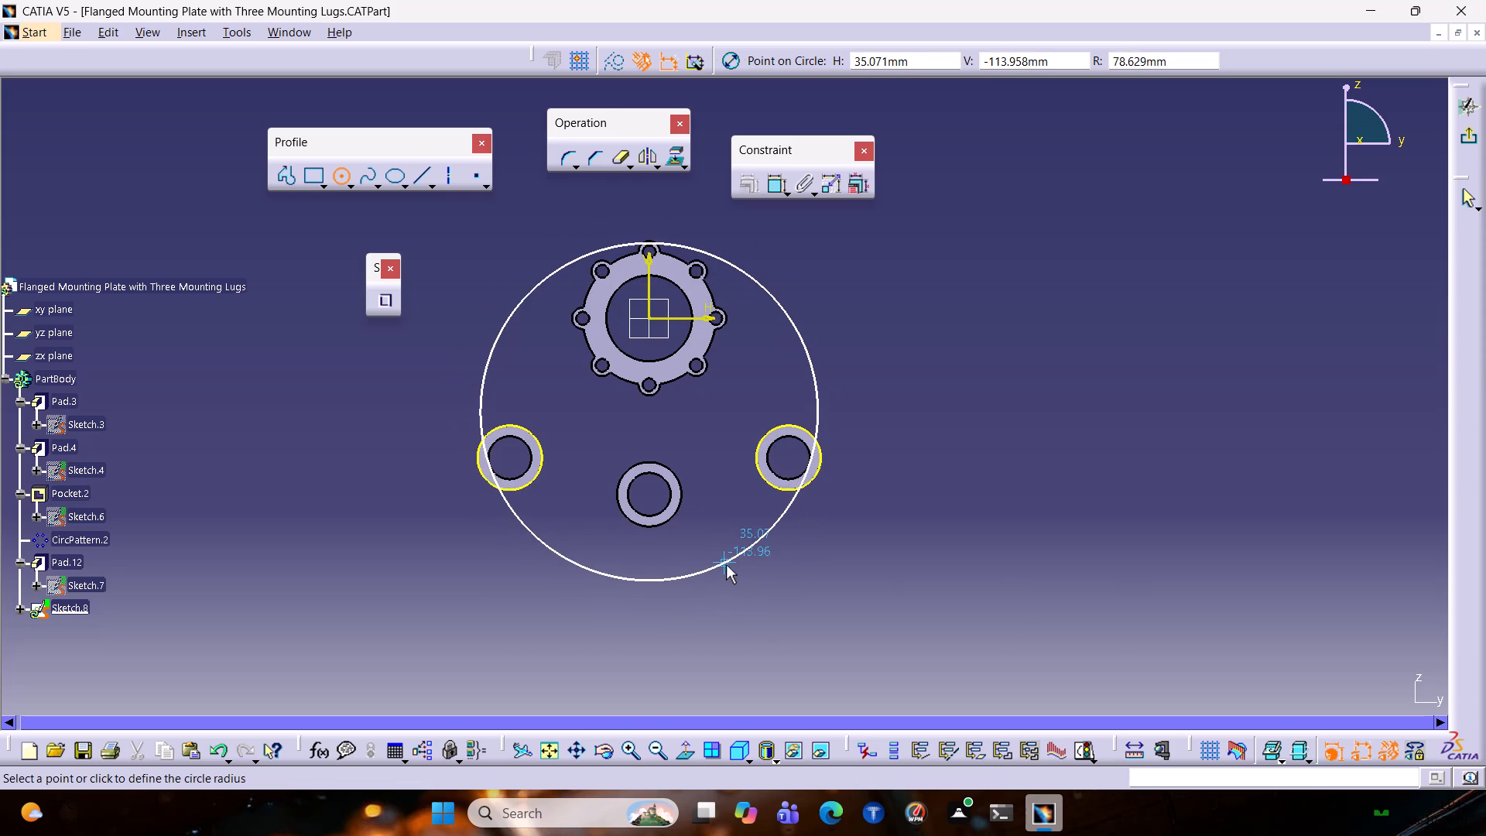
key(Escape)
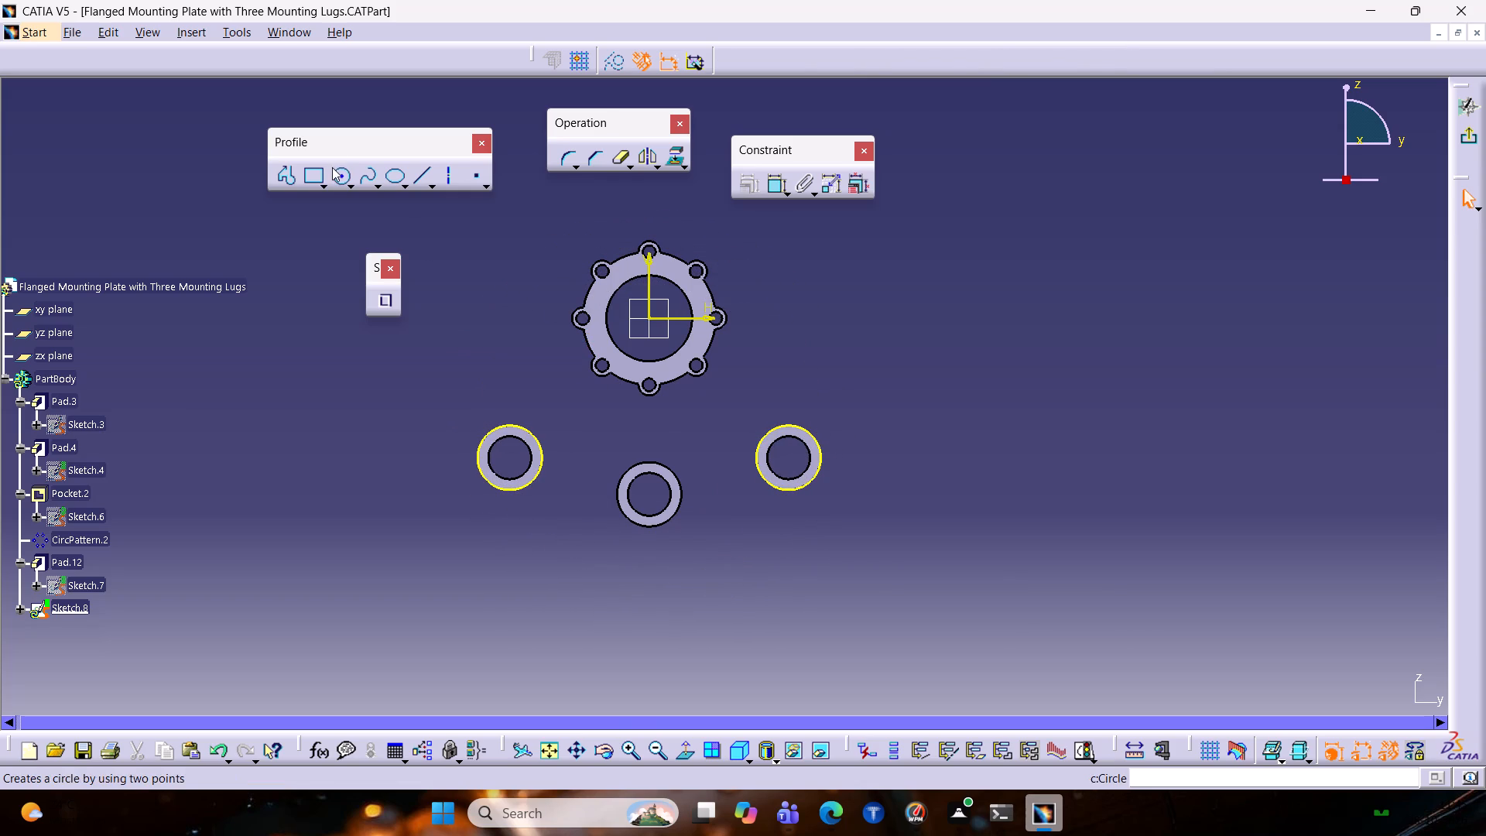
Sketch a circle of about 83 mm radius centred about 44 mm below the origin, tangent to the right lug's outer edge.
click(332, 167)
click(648, 413)
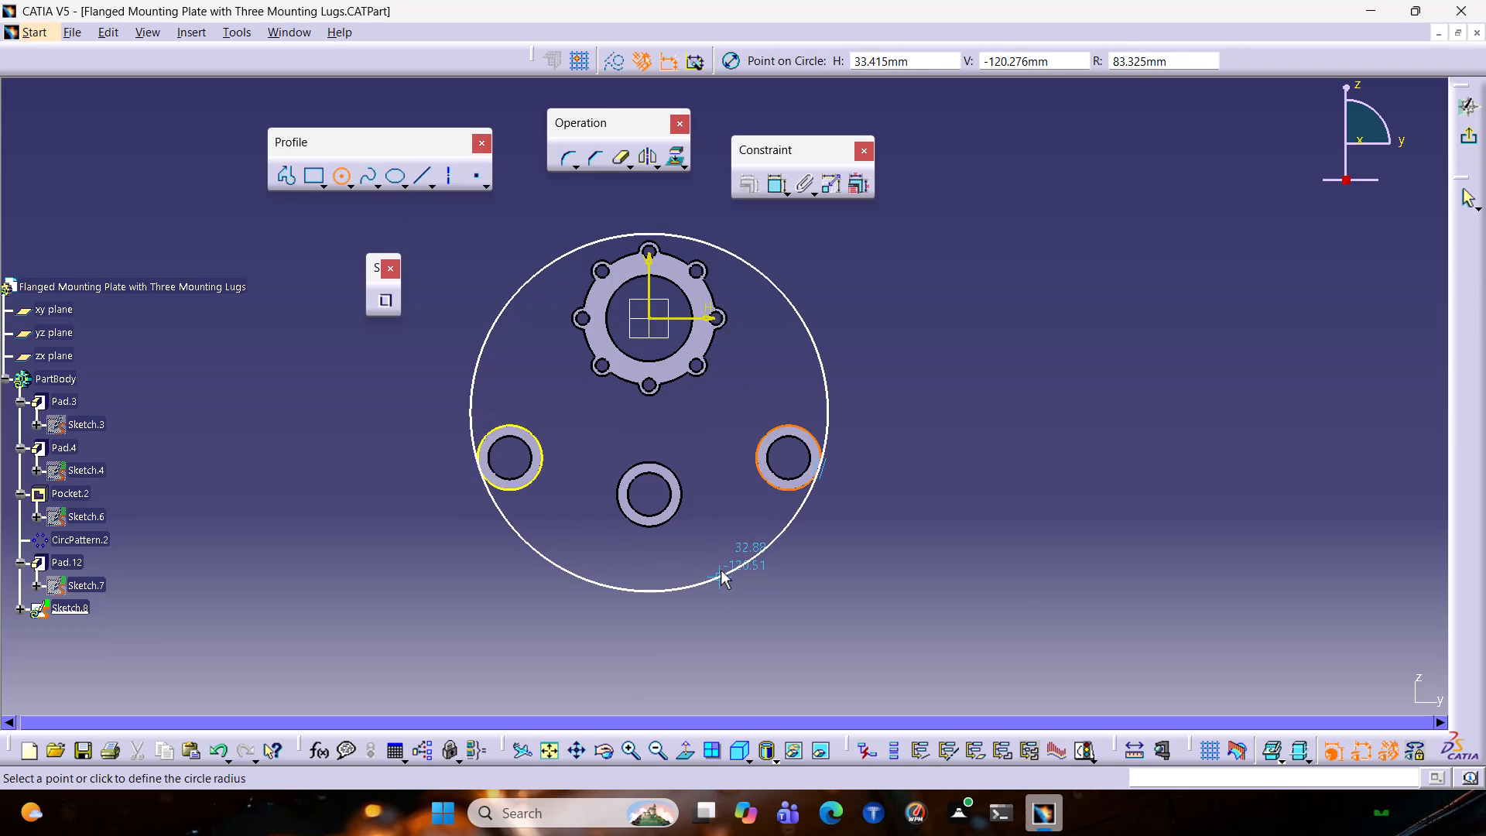
click(721, 570)
click(705, 605)
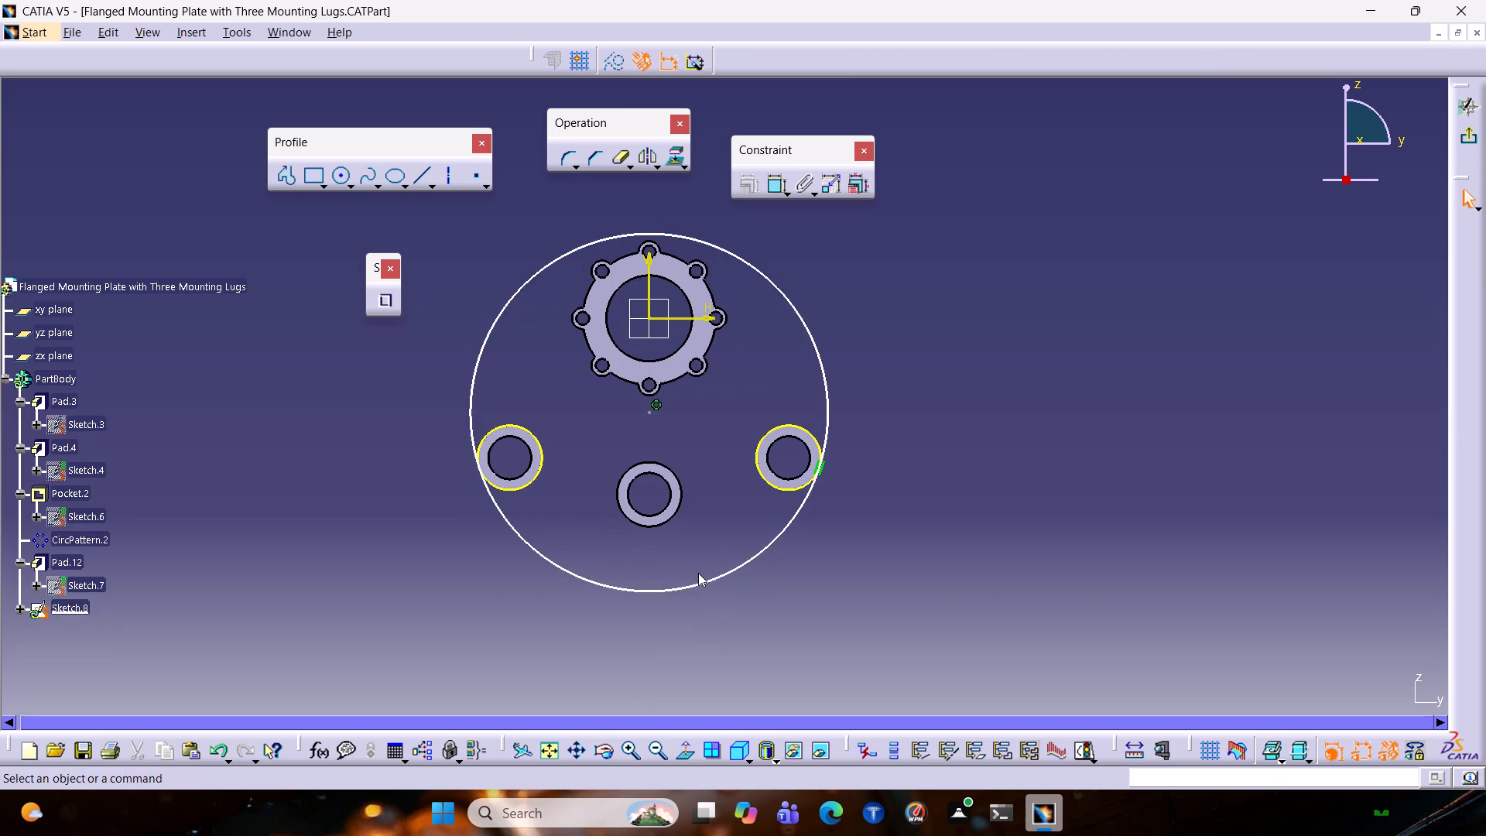
Constrain the large circle tangent to the middle mounting lug's outer edge.
click(694, 585)
ctrl+click(638, 525)
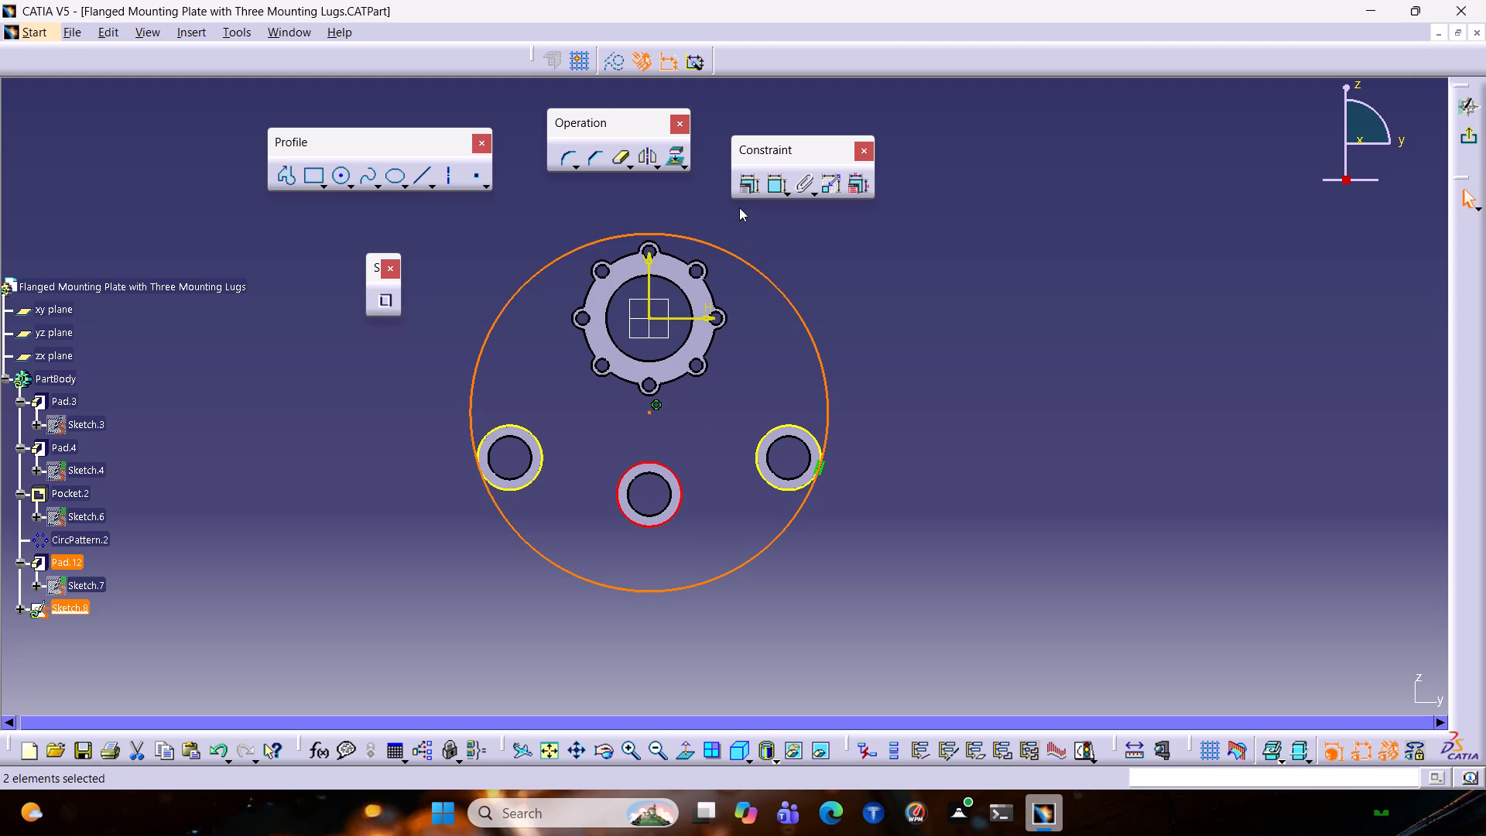
click(742, 193)
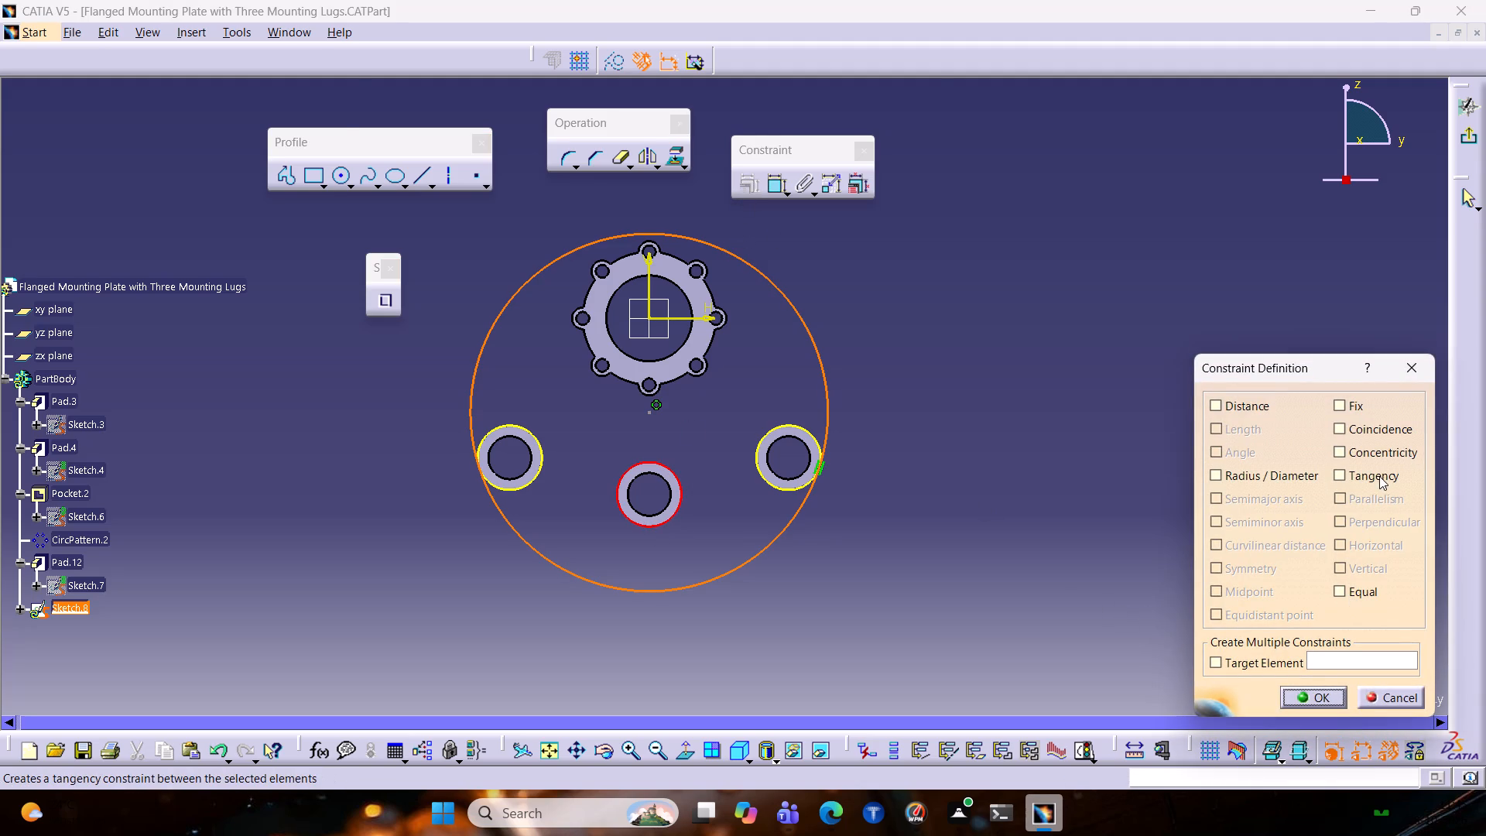
click(1379, 476)
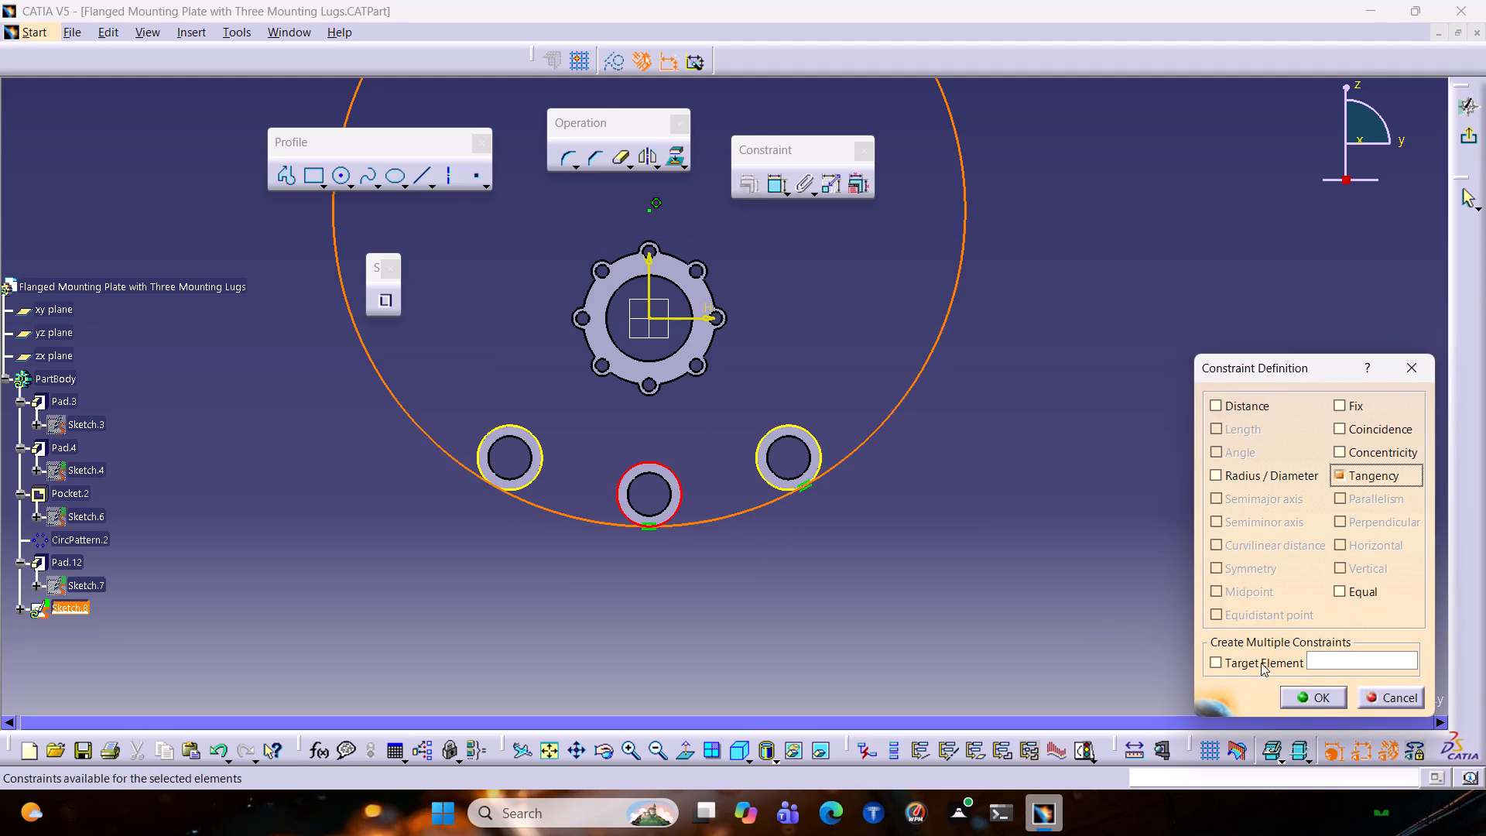
click(1326, 698)
Quick-trim the upper part of the large circle, keeping only the lower arc between the two side lugs.
middle_drag(814, 291, 811, 293)
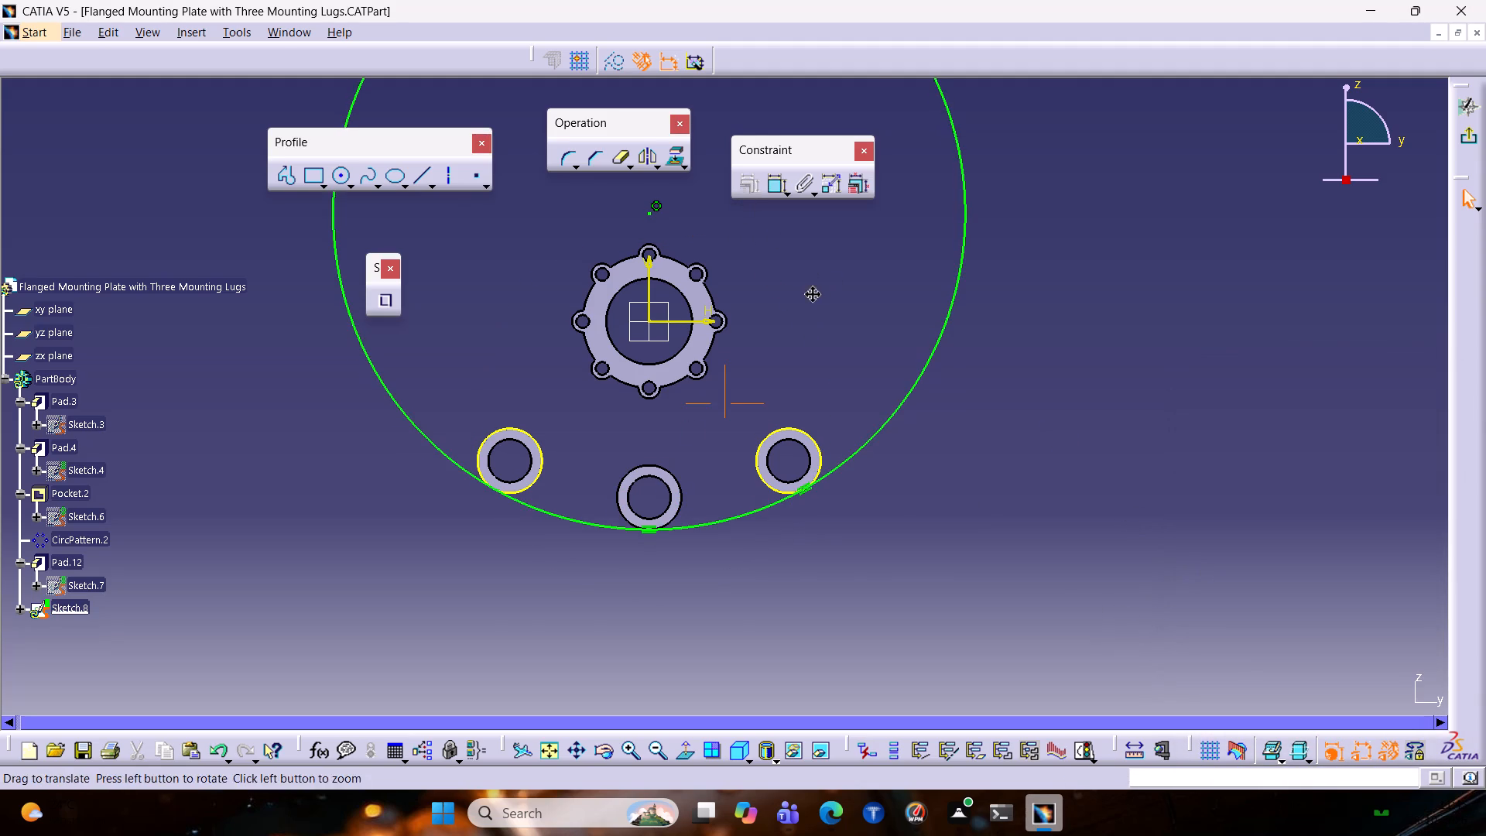
middle_drag(811, 293, 795, 417)
double_click(618, 159)
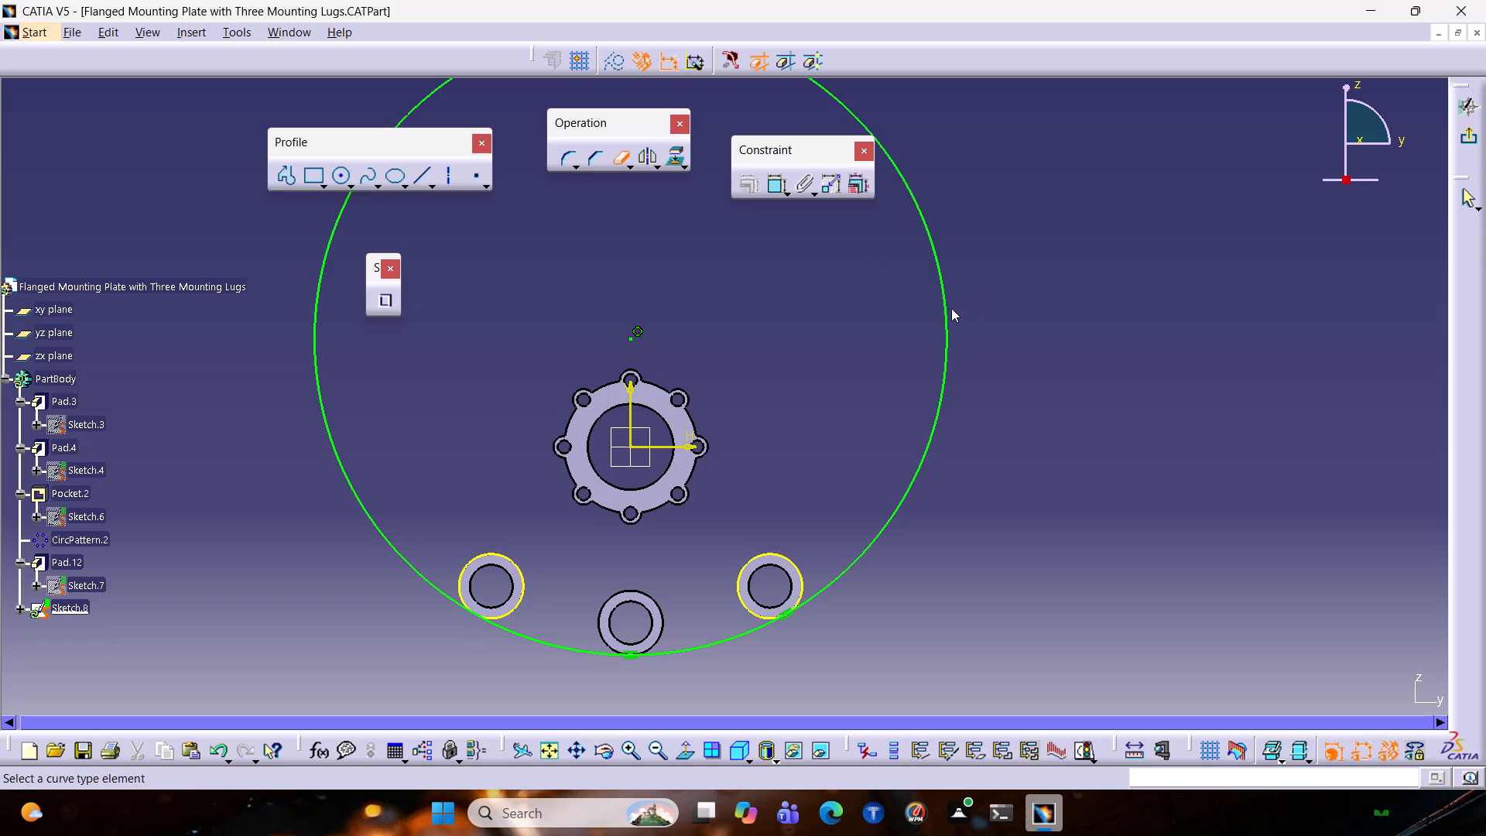
click(943, 310)
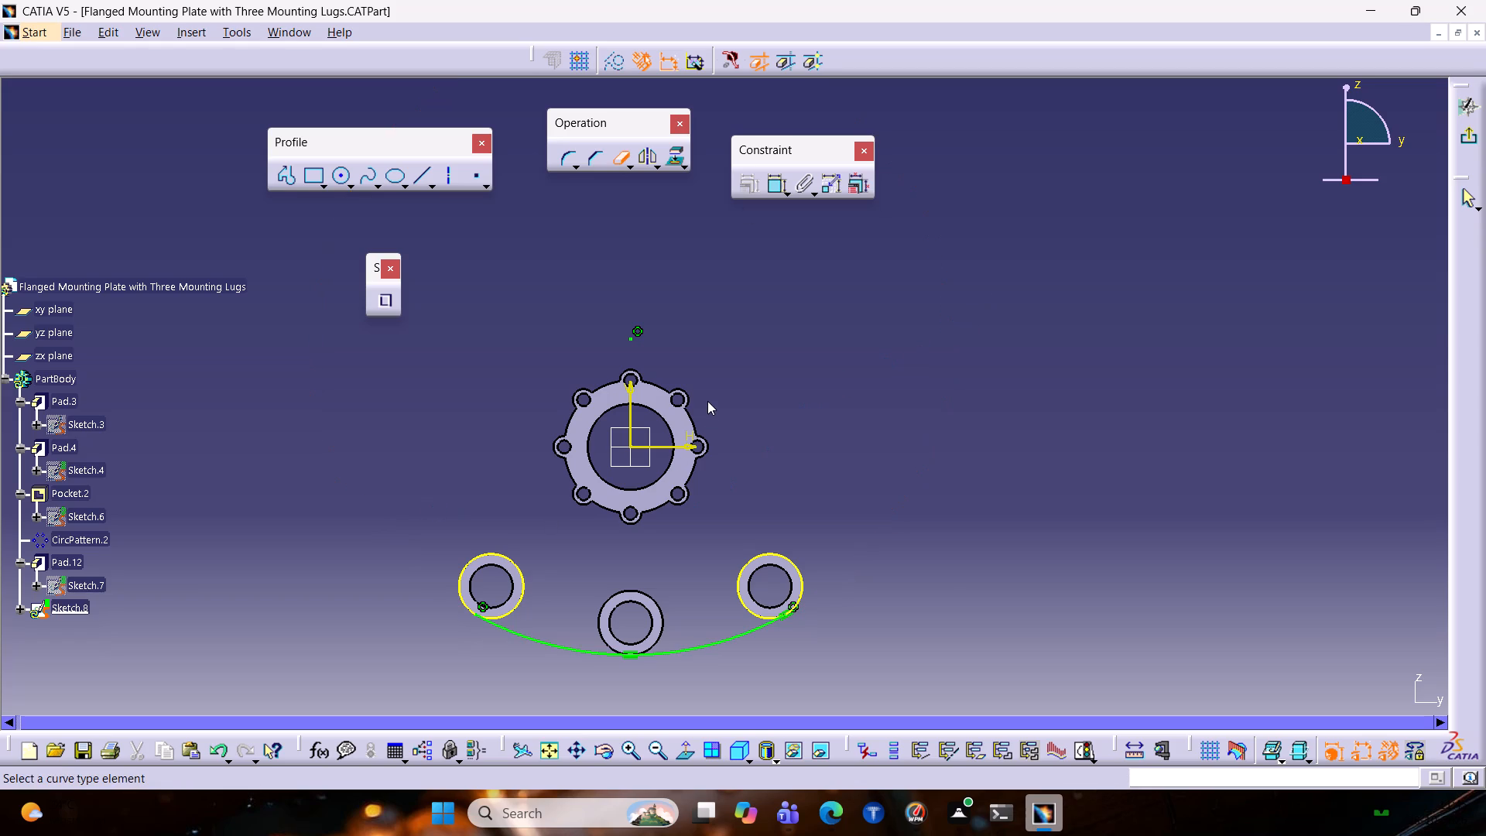
key(Escape)
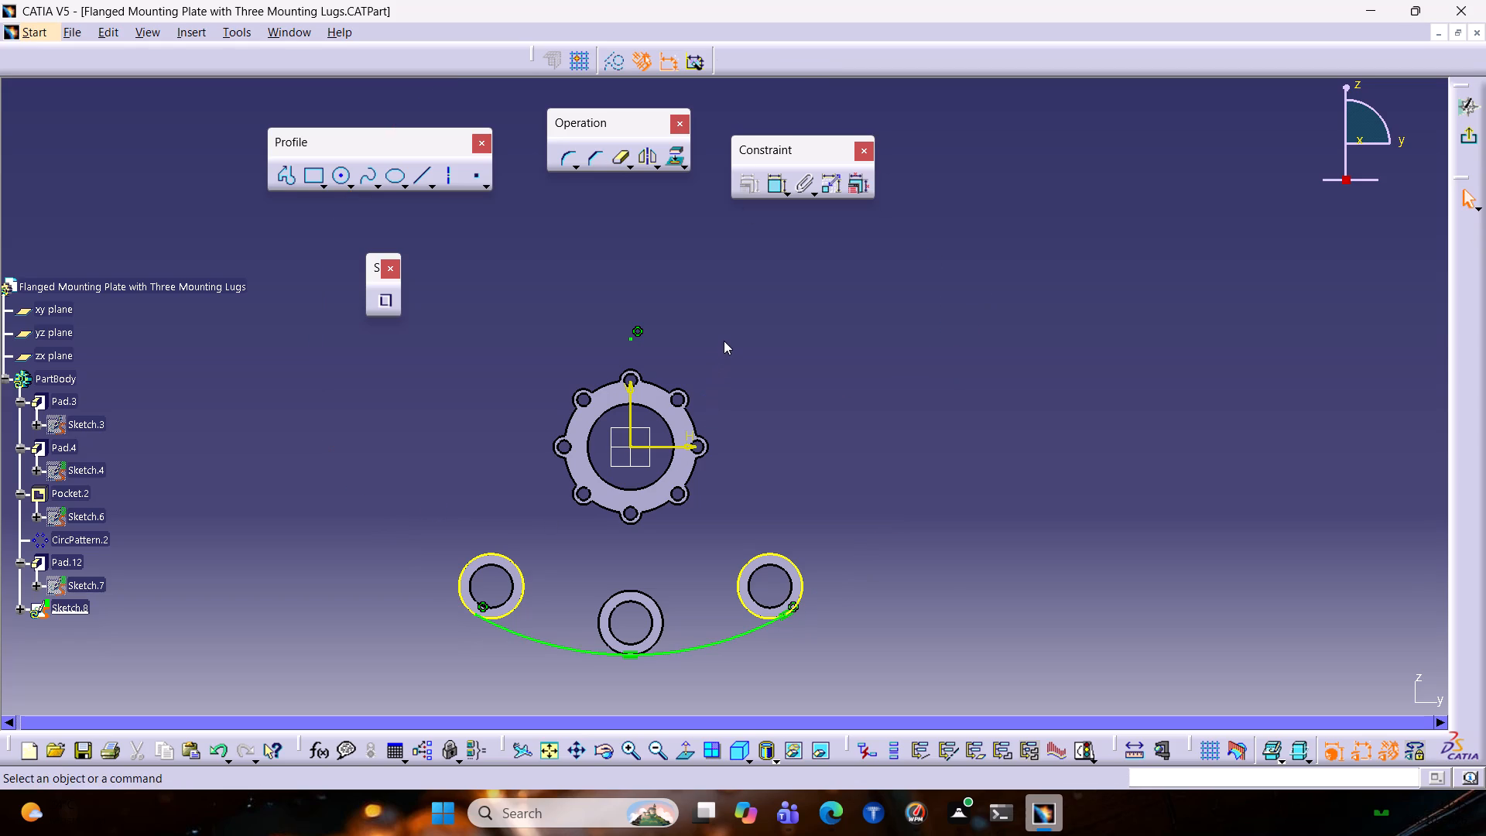
Draw a vertical profile line about 41 mm long downward from the outer edge of the flange's leftmost bolt ear.
click(288, 184)
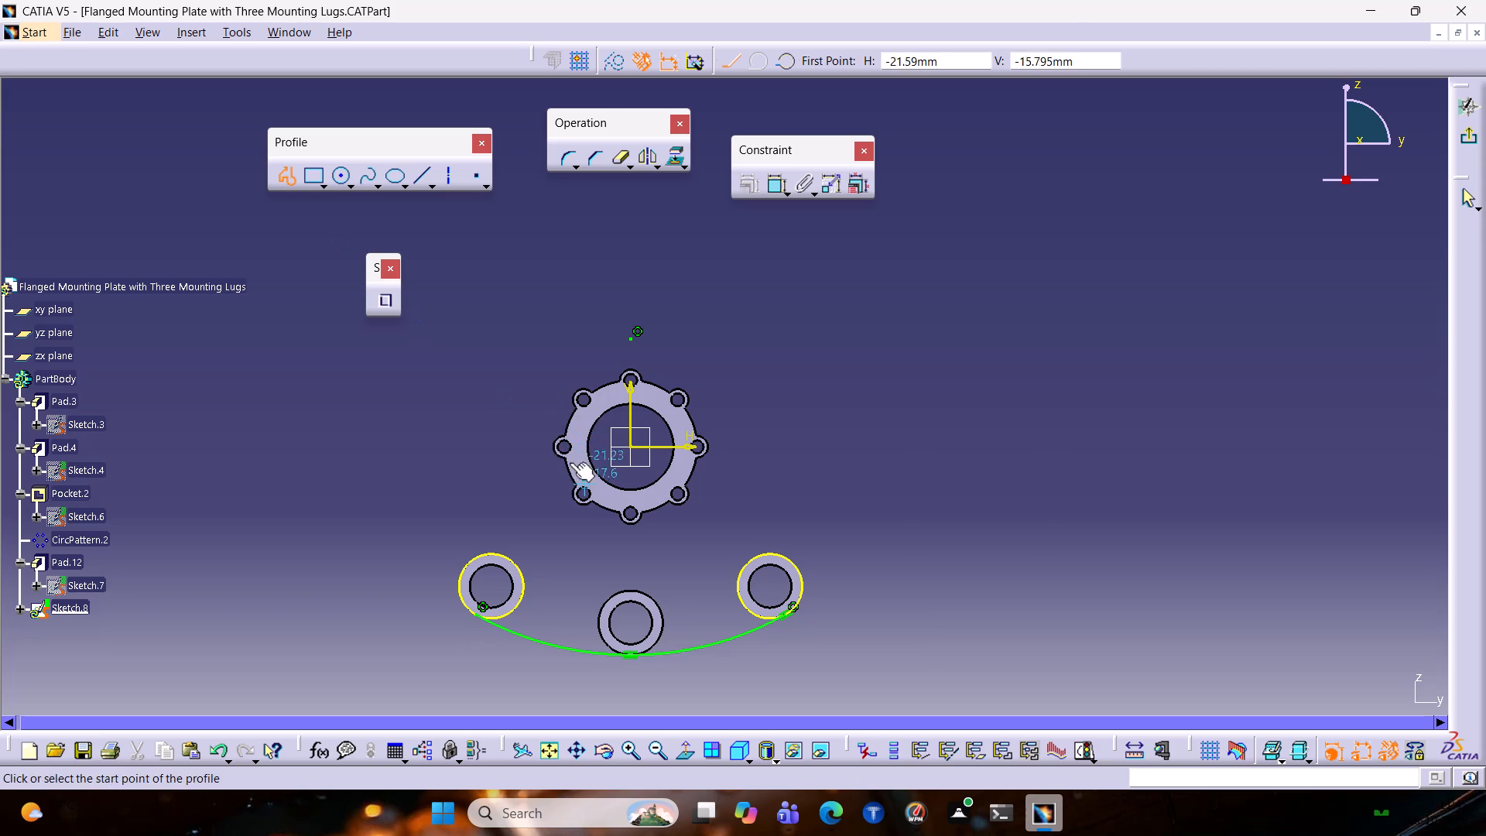
click(556, 448)
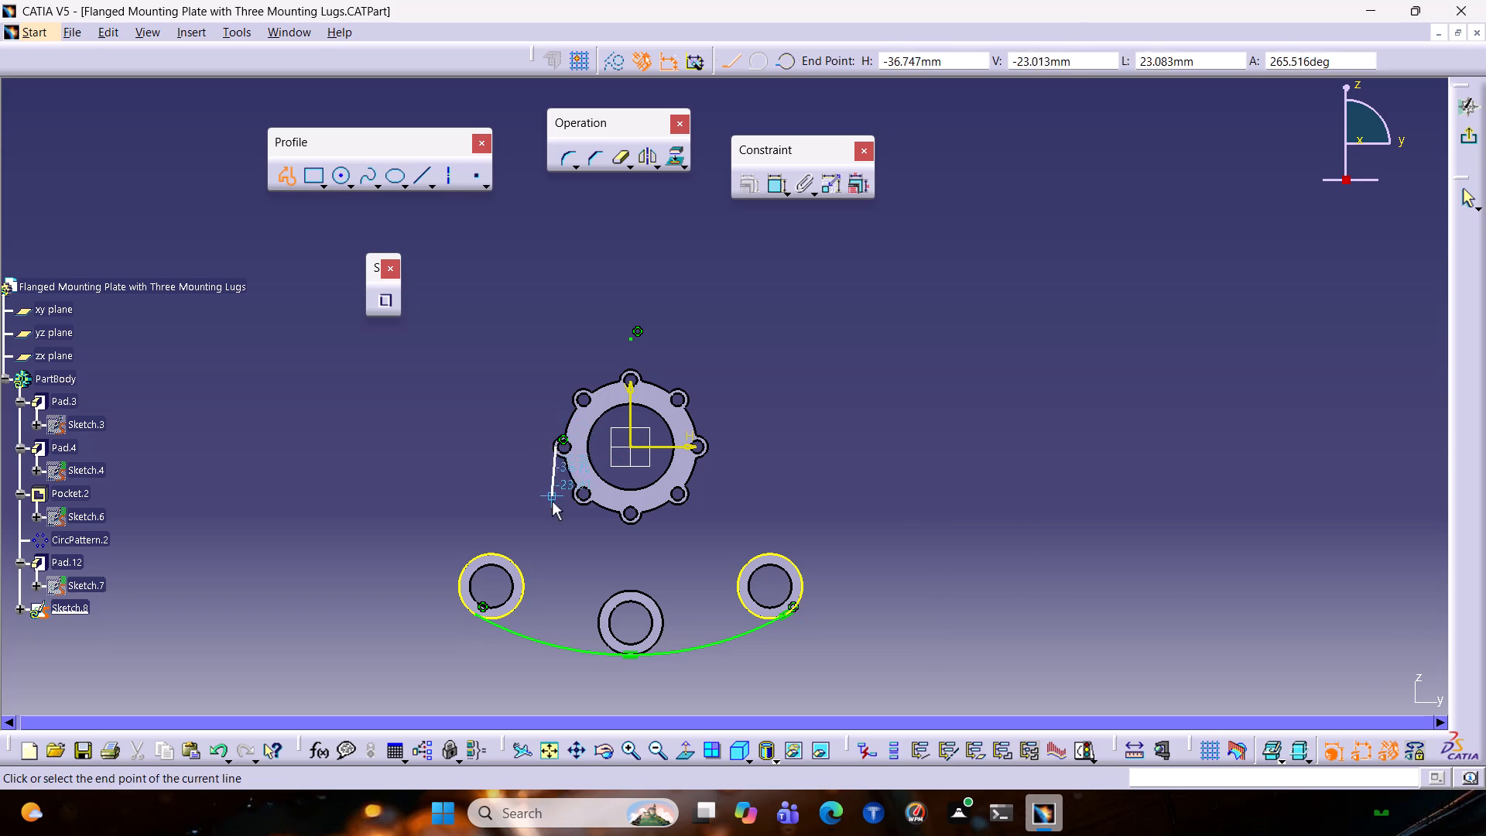
click(557, 535)
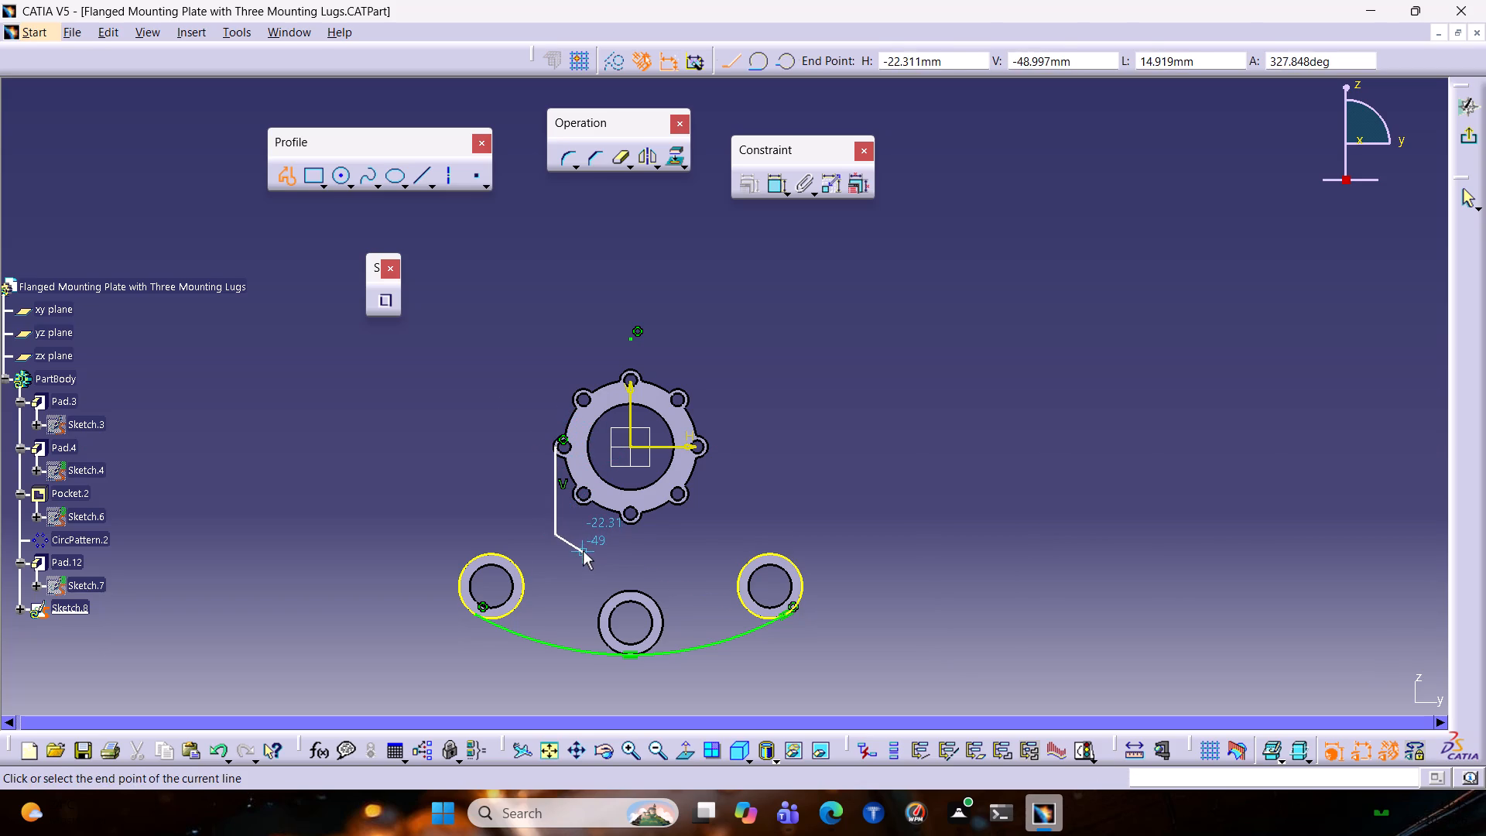
key(Escape)
key(Escape)
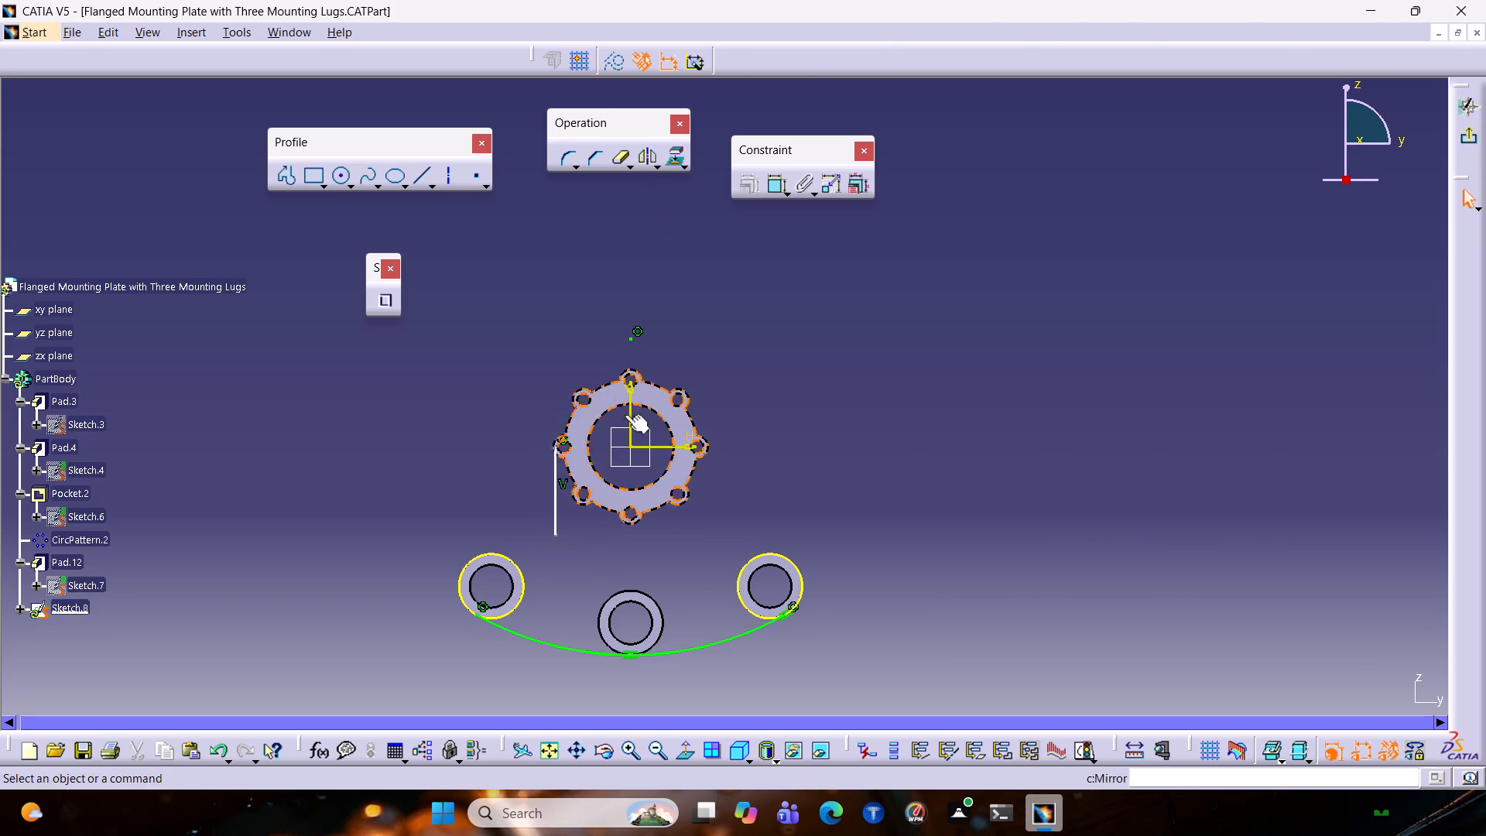
Make the vertical line's upper endpoint coincident with the rounded edge of the flange's leftmost bolt ear.
scroll(590, 474, down, 1)
ctrl+middle_drag(570, 535, 586, 476)
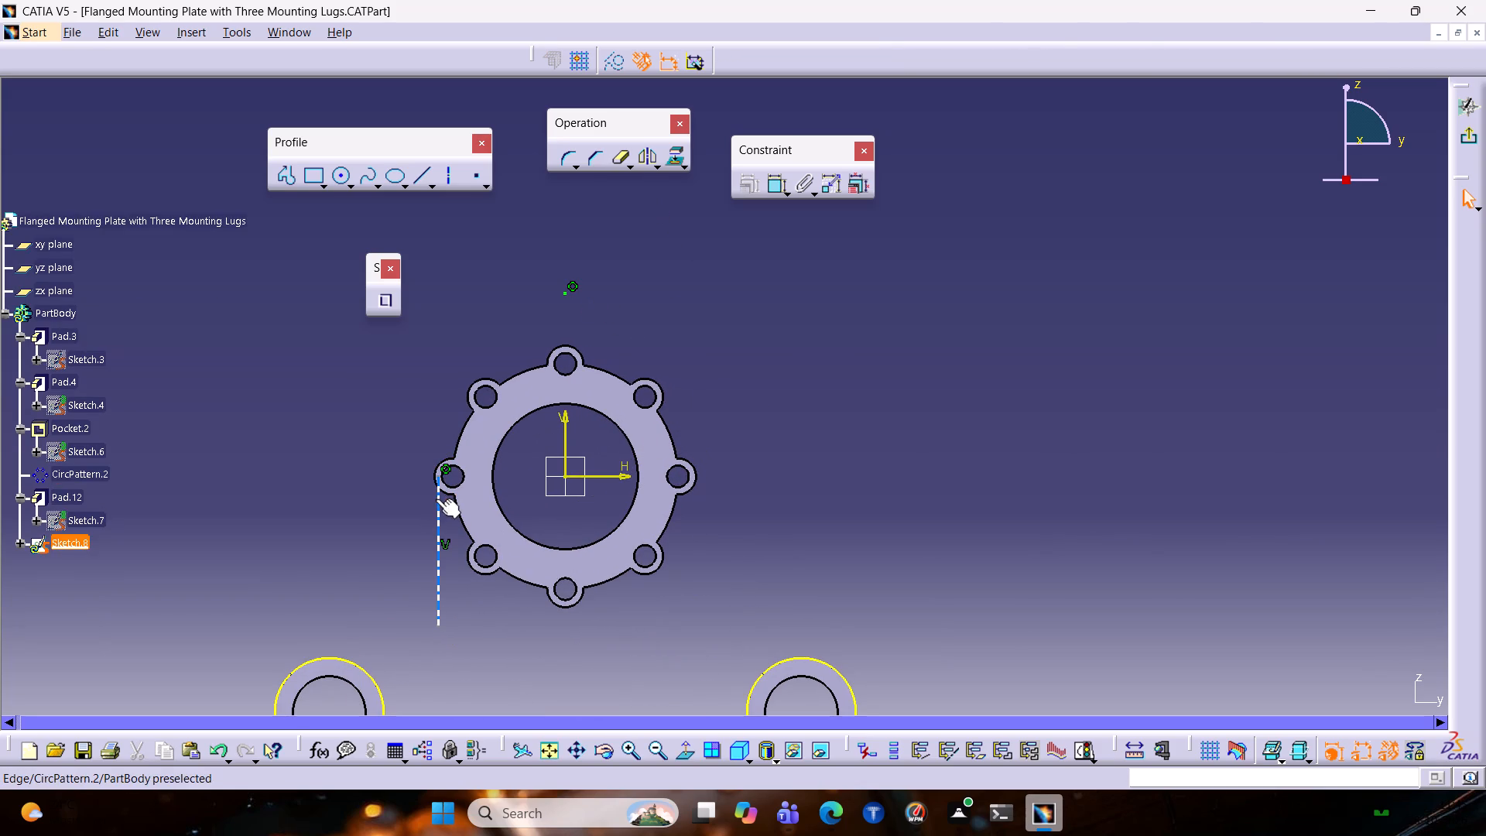
click(438, 475)
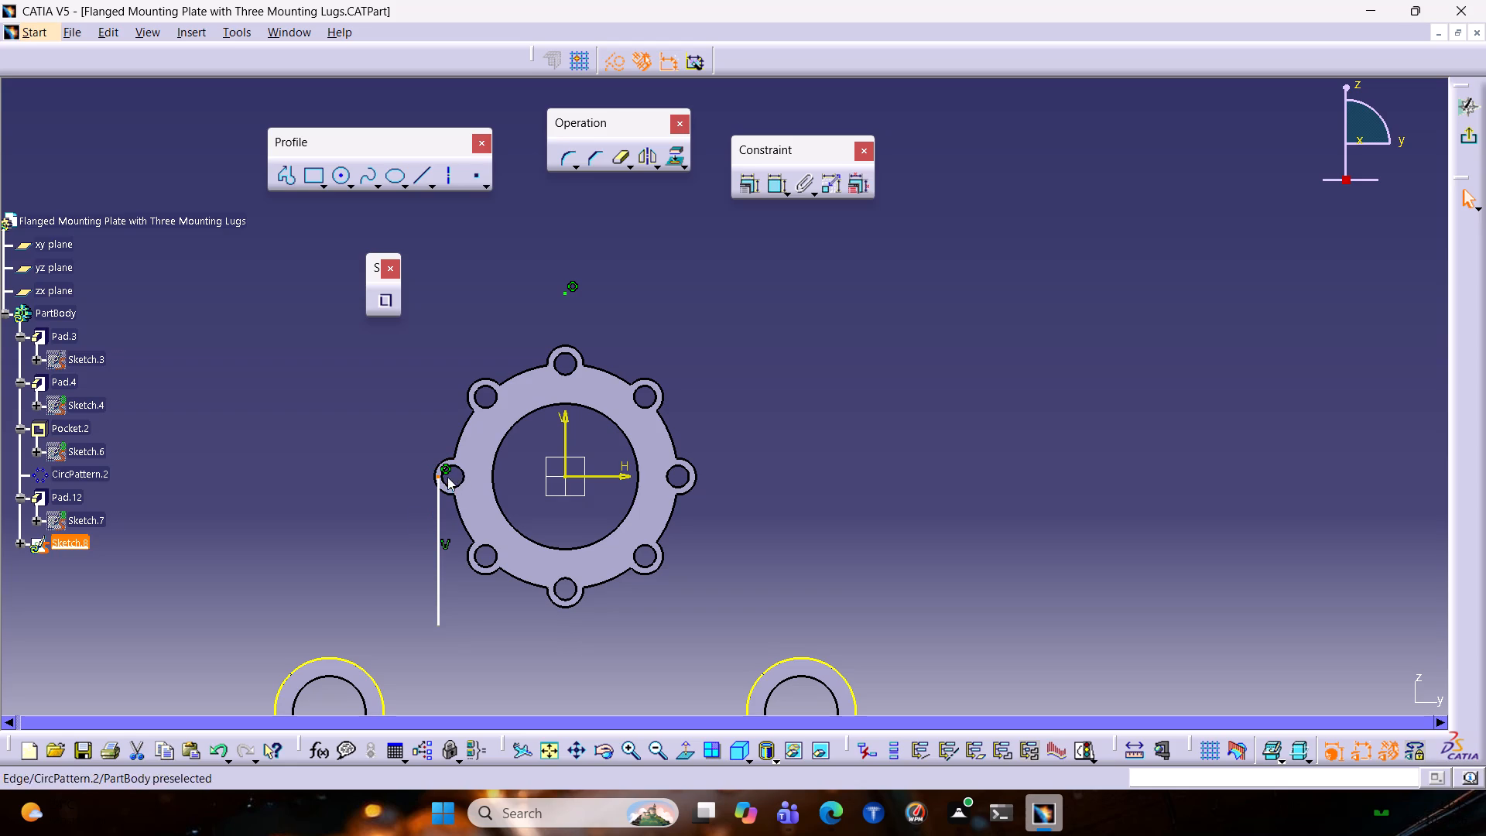
ctrl+click(437, 468)
click(754, 191)
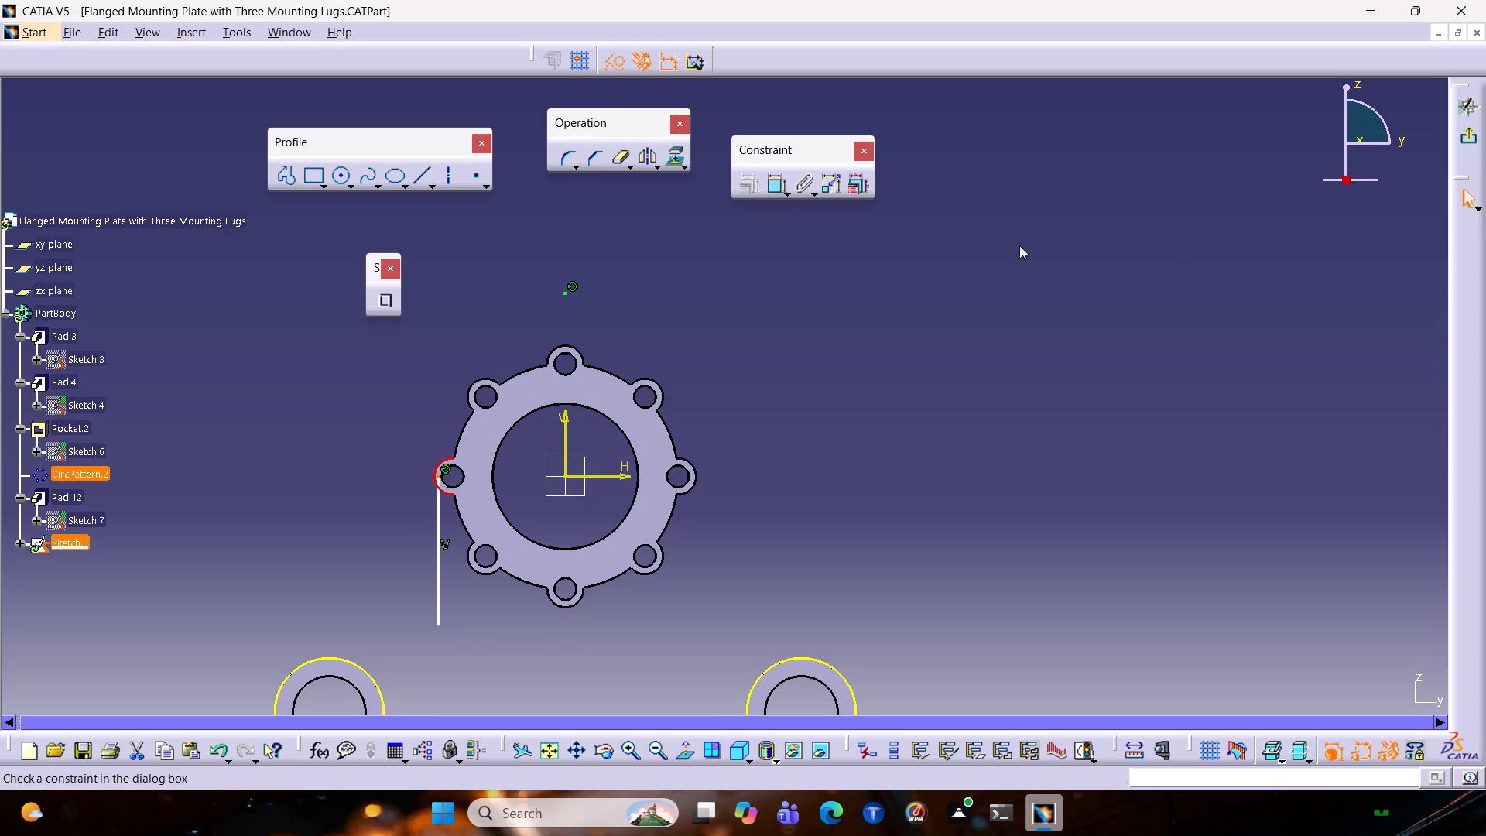
click(1382, 428)
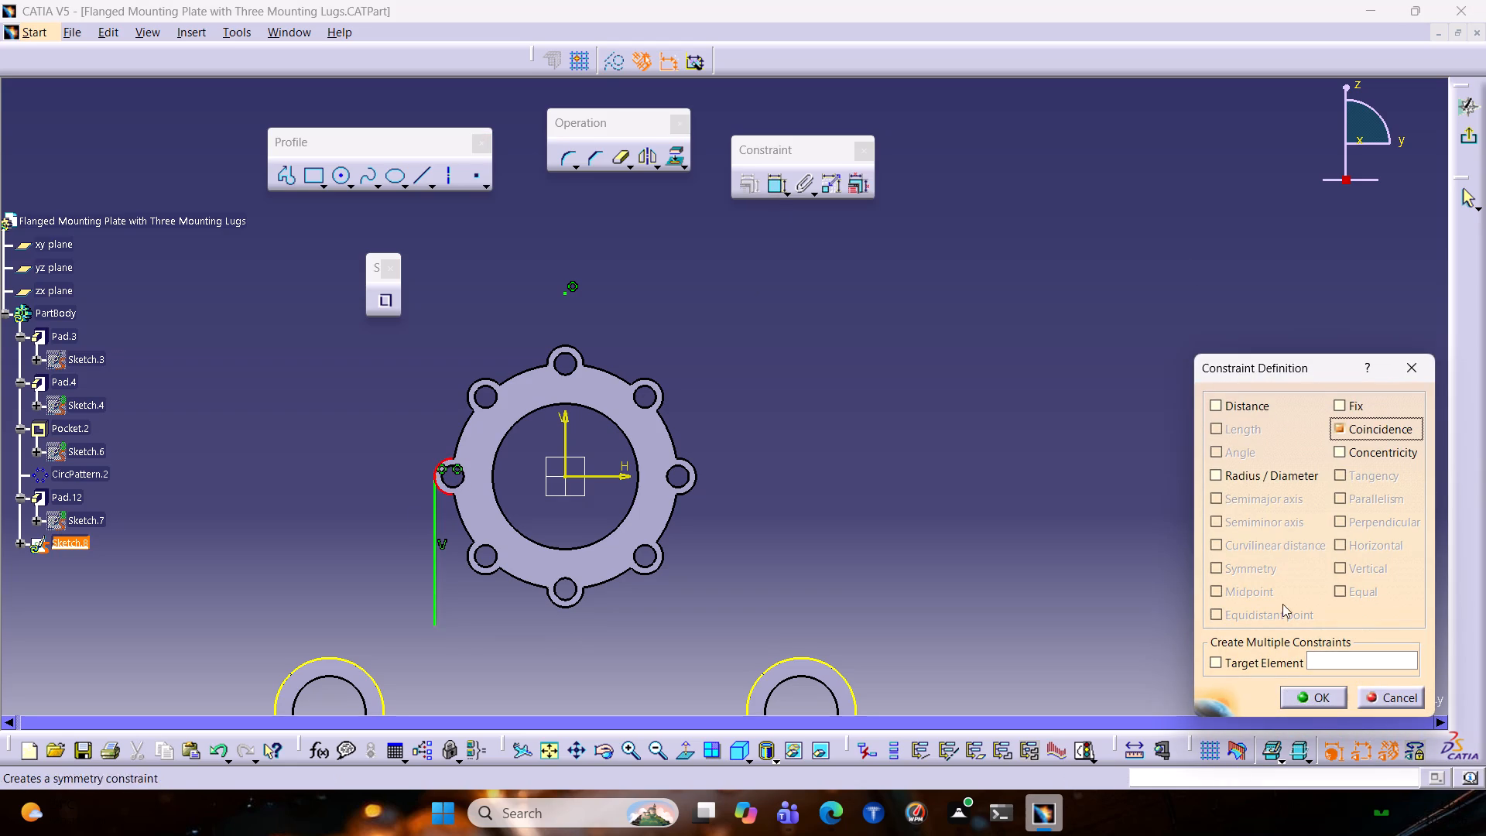
click(1288, 693)
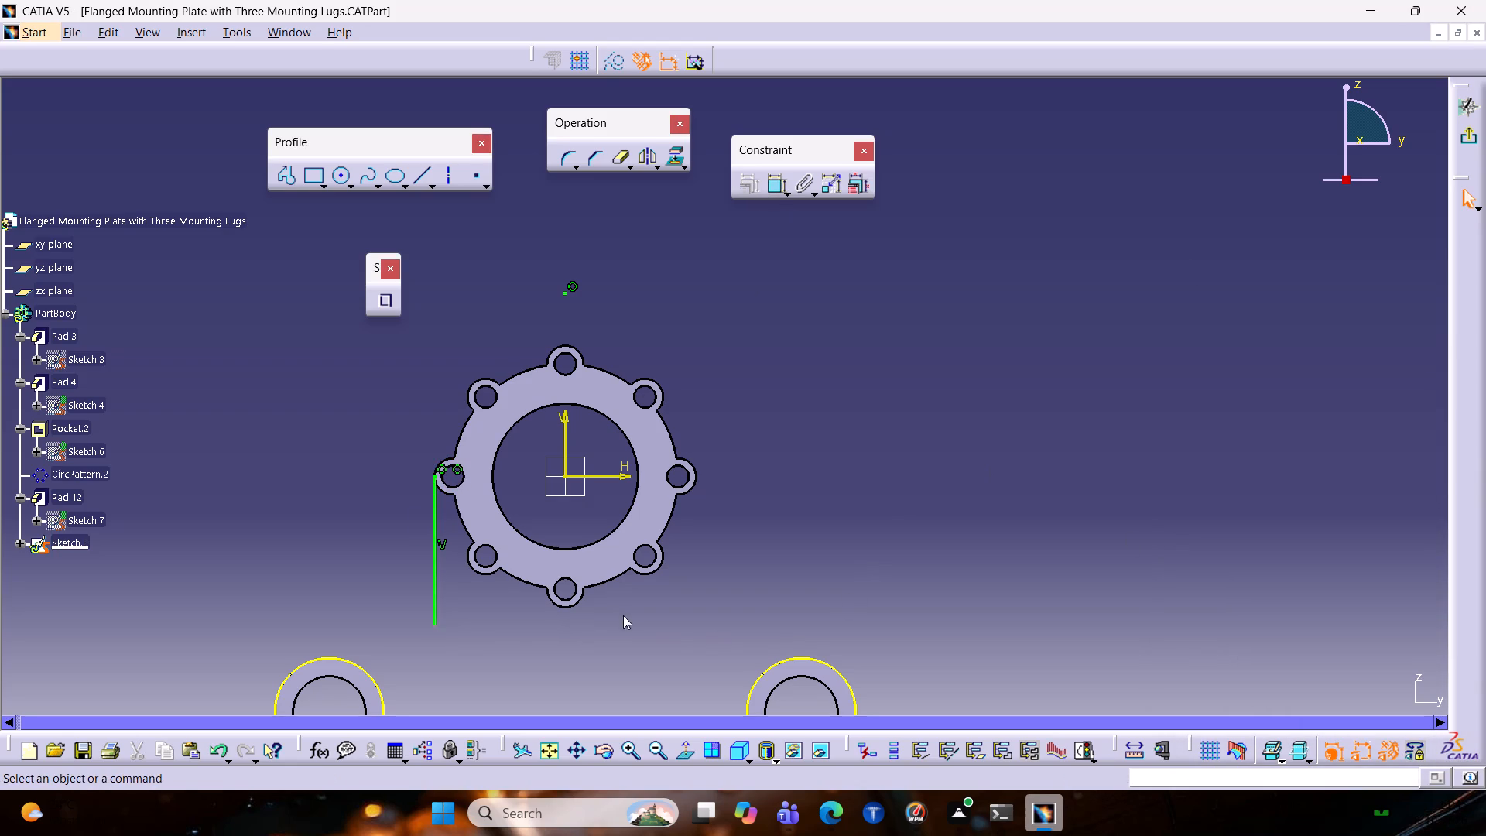
Add an 18 mm radius corner between the vertical line and the left lug's projected outer circle.
middle_drag(625, 605, 800, 394)
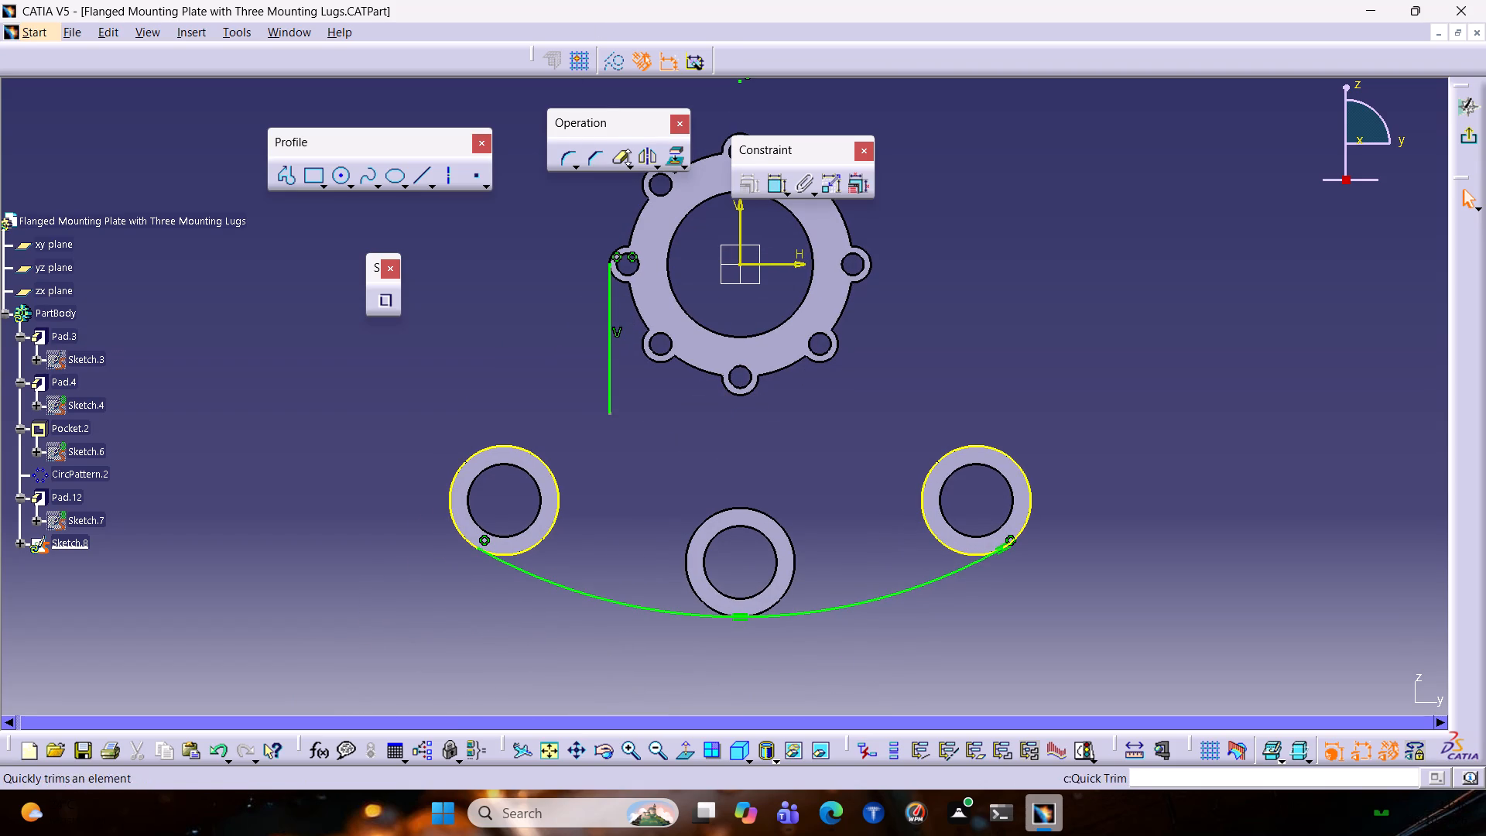
click(567, 161)
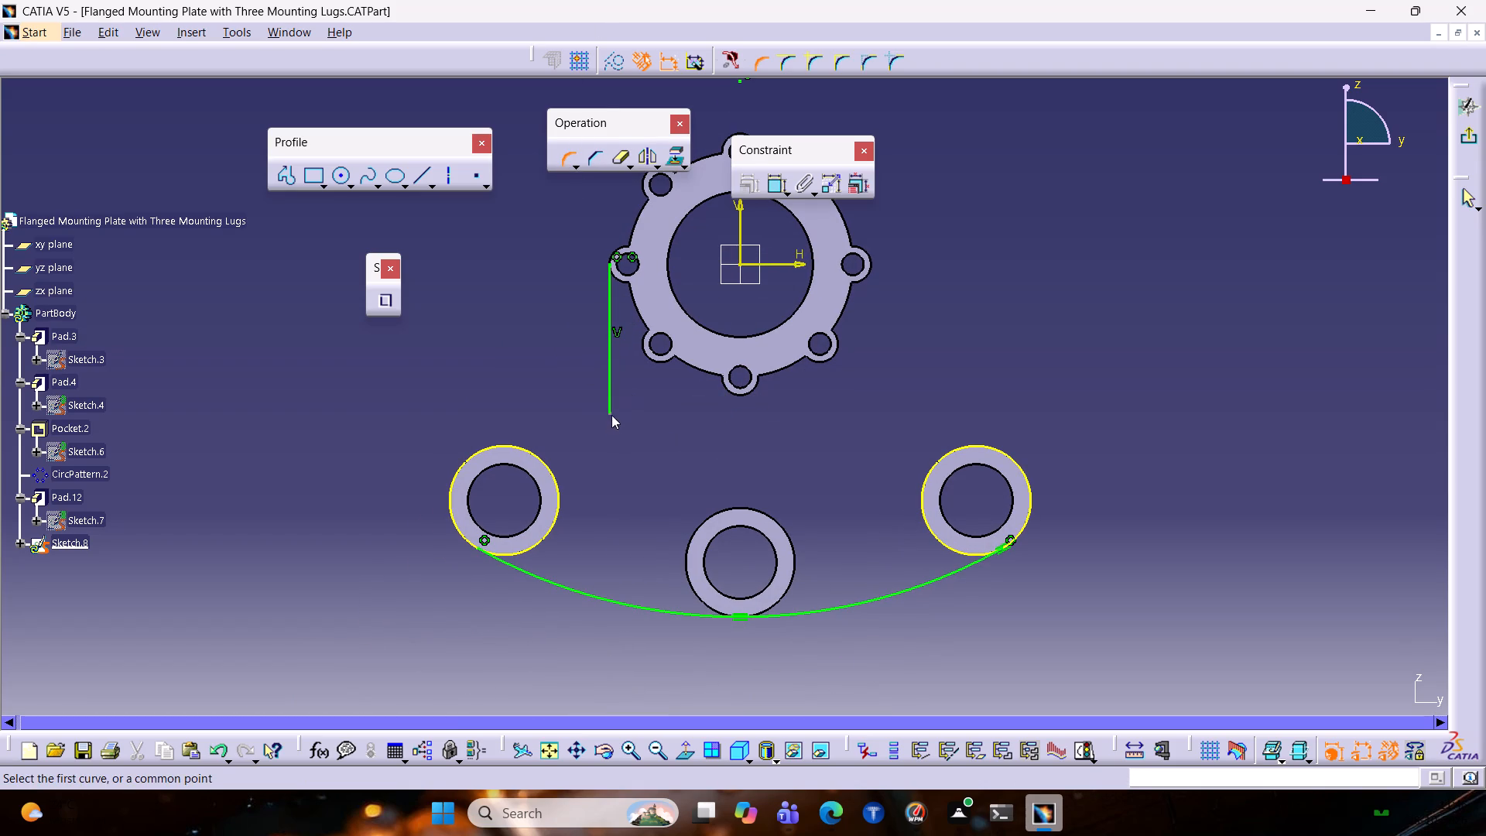
click(612, 400)
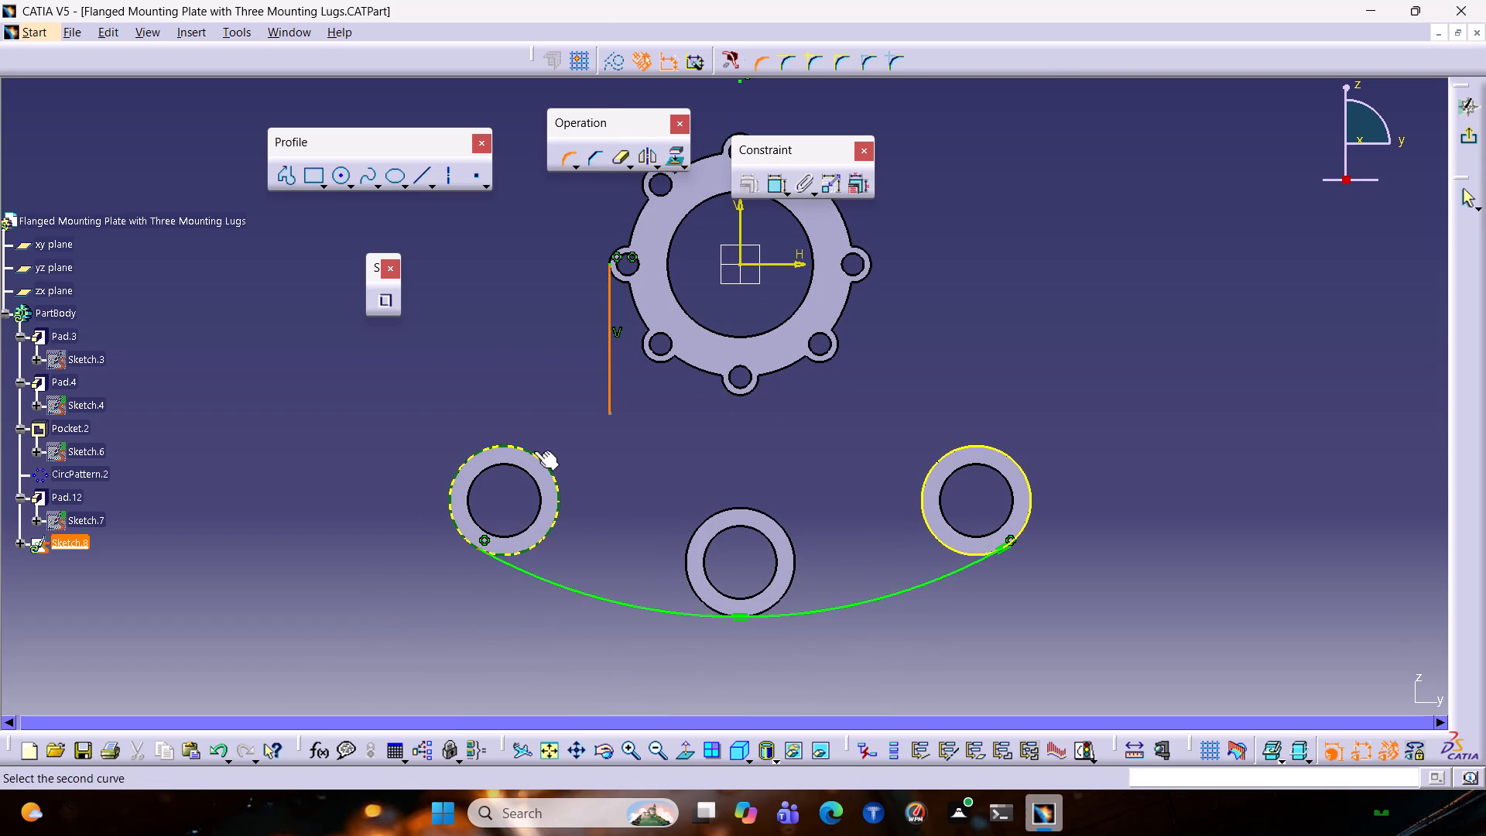
click(528, 456)
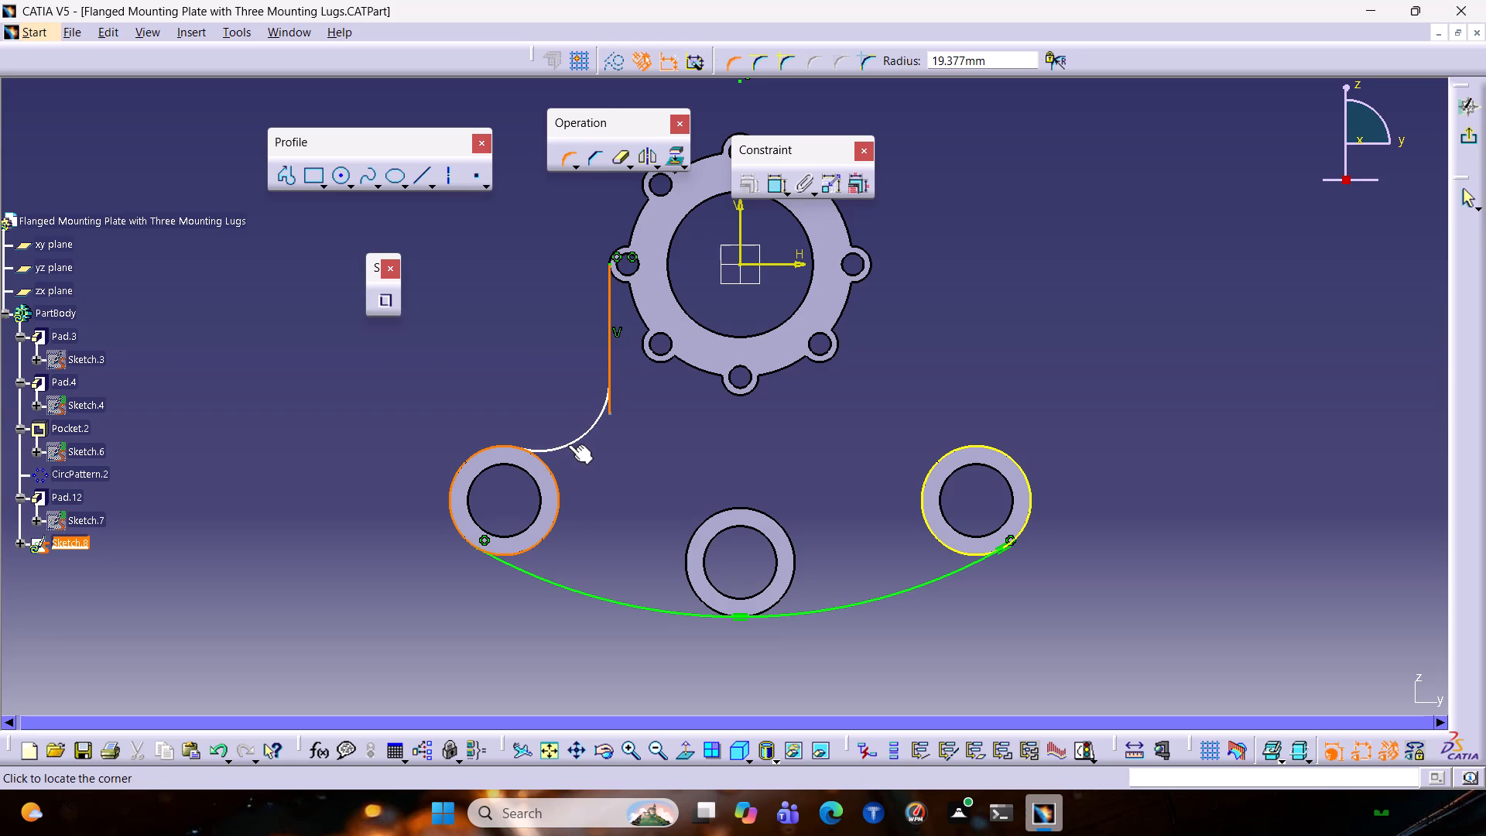
text(18)
key(Return)
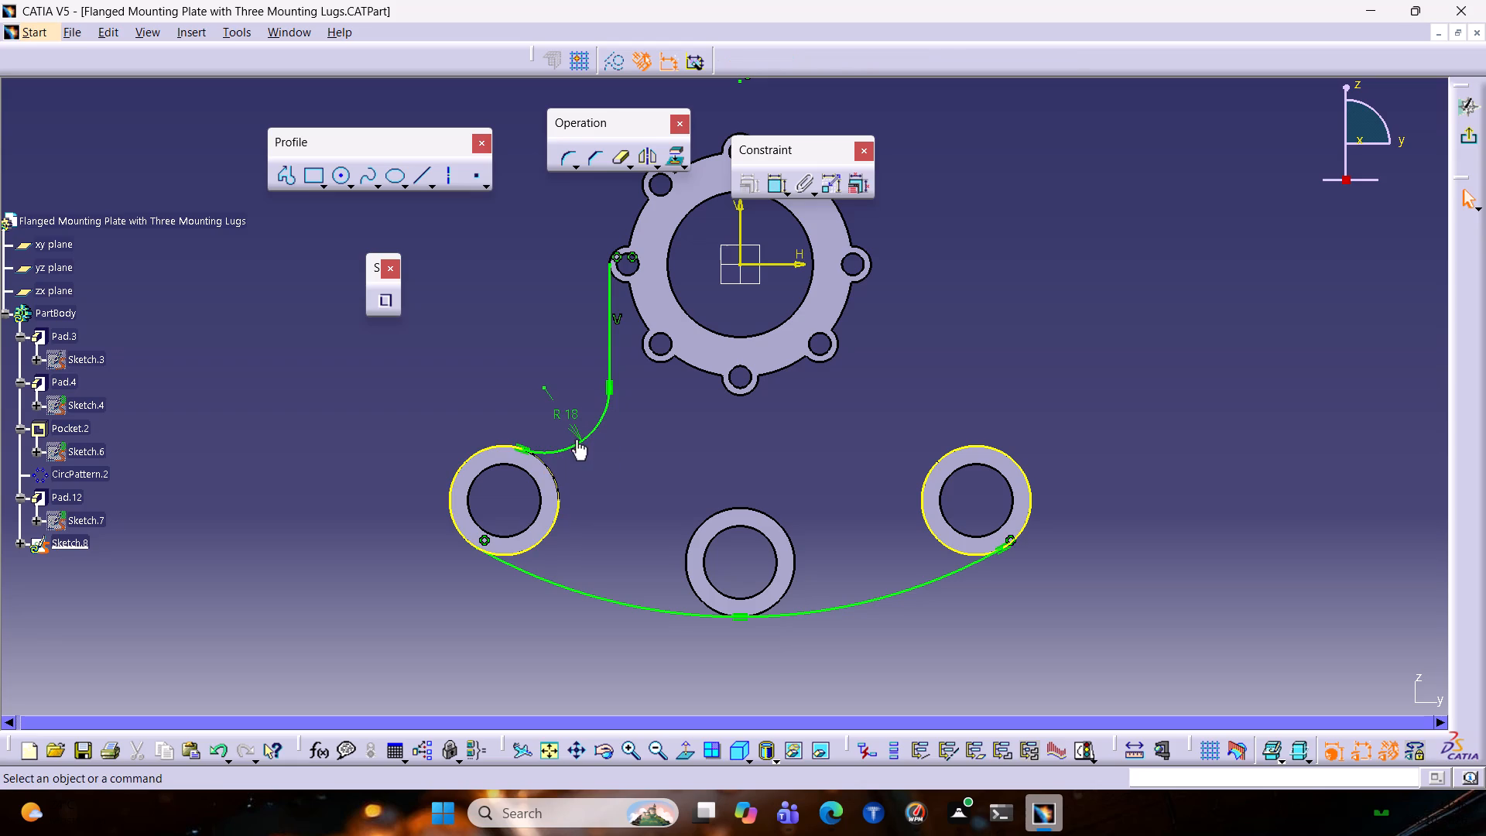
Mirror the vertical line and its R 18 corner arc about the sketch's vertical axis.
click(567, 449)
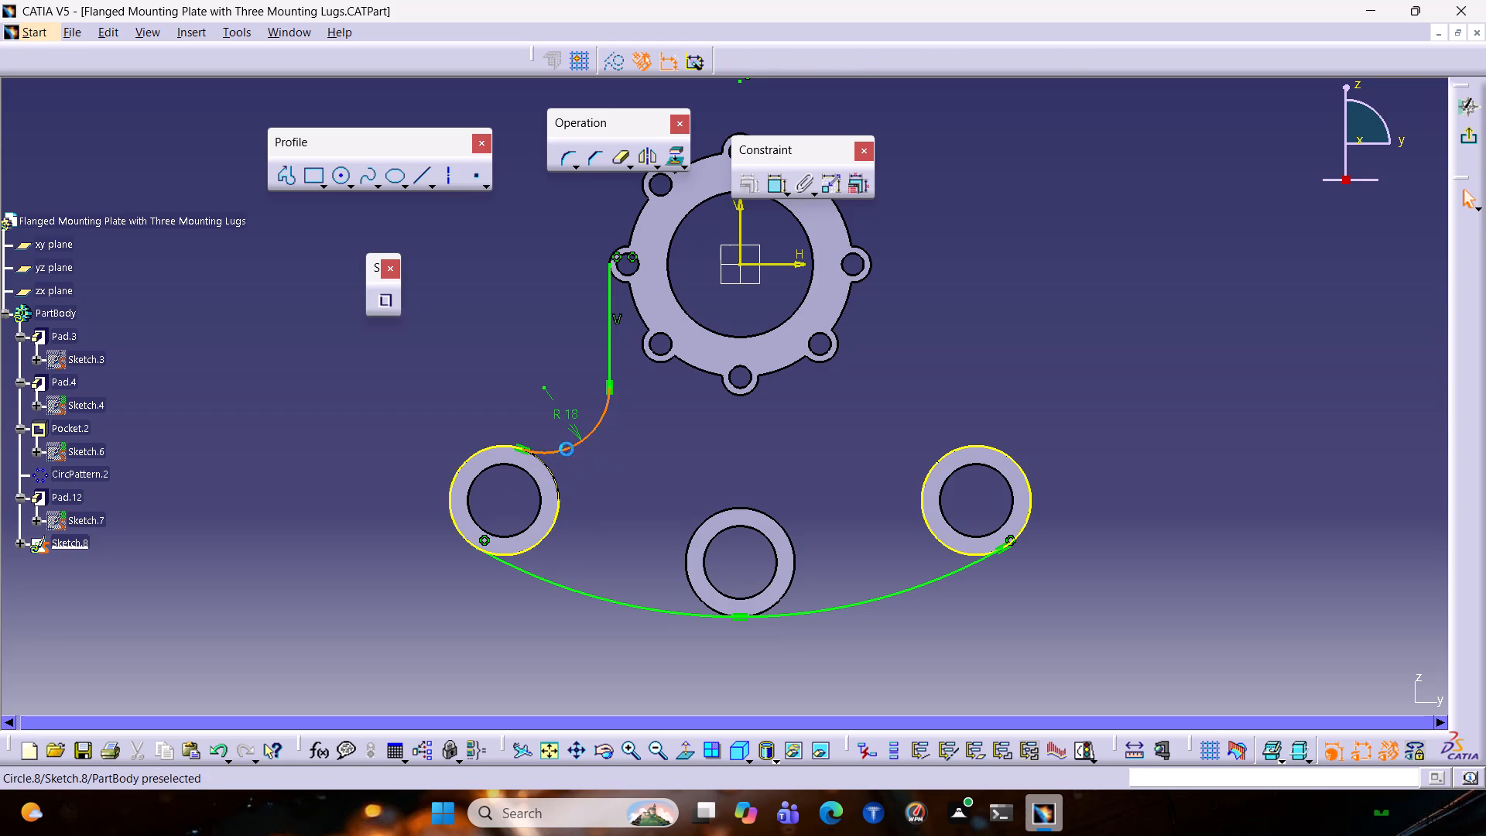
ctrl+click(605, 361)
ctrl+scroll(605, 361, up, 1)
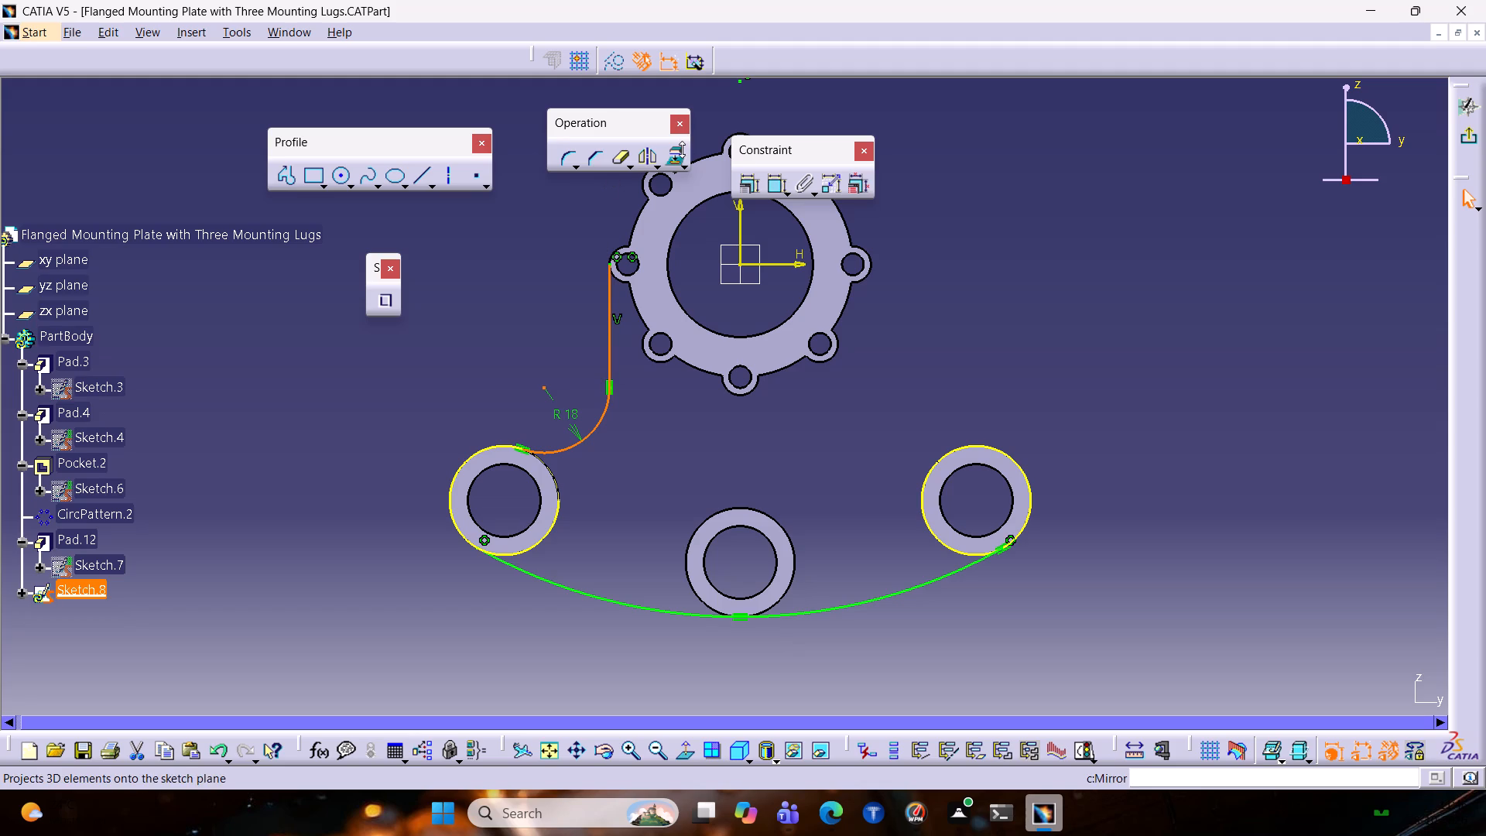
click(633, 163)
click(637, 163)
click(641, 156)
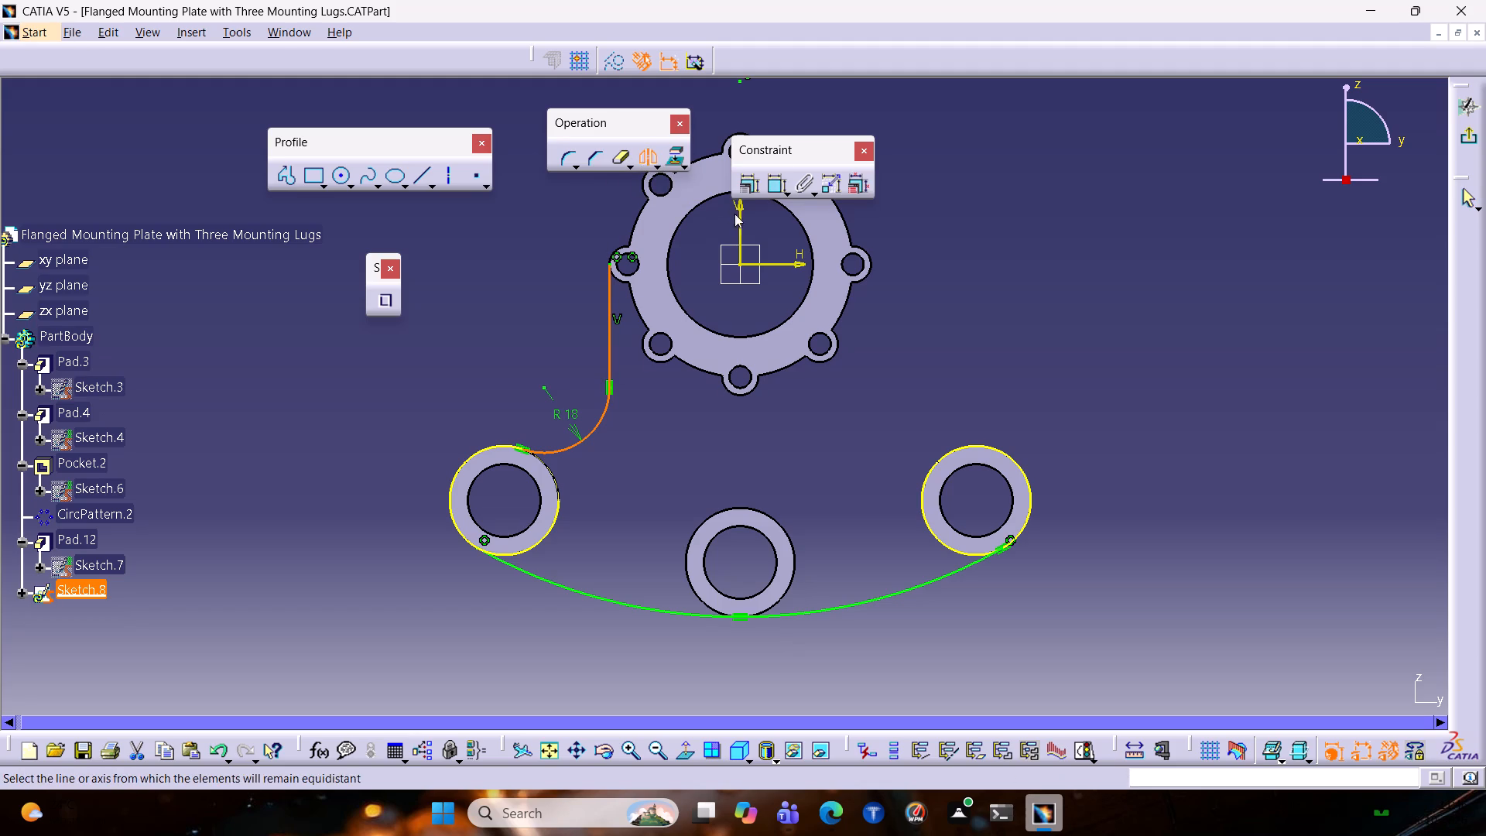
click(742, 220)
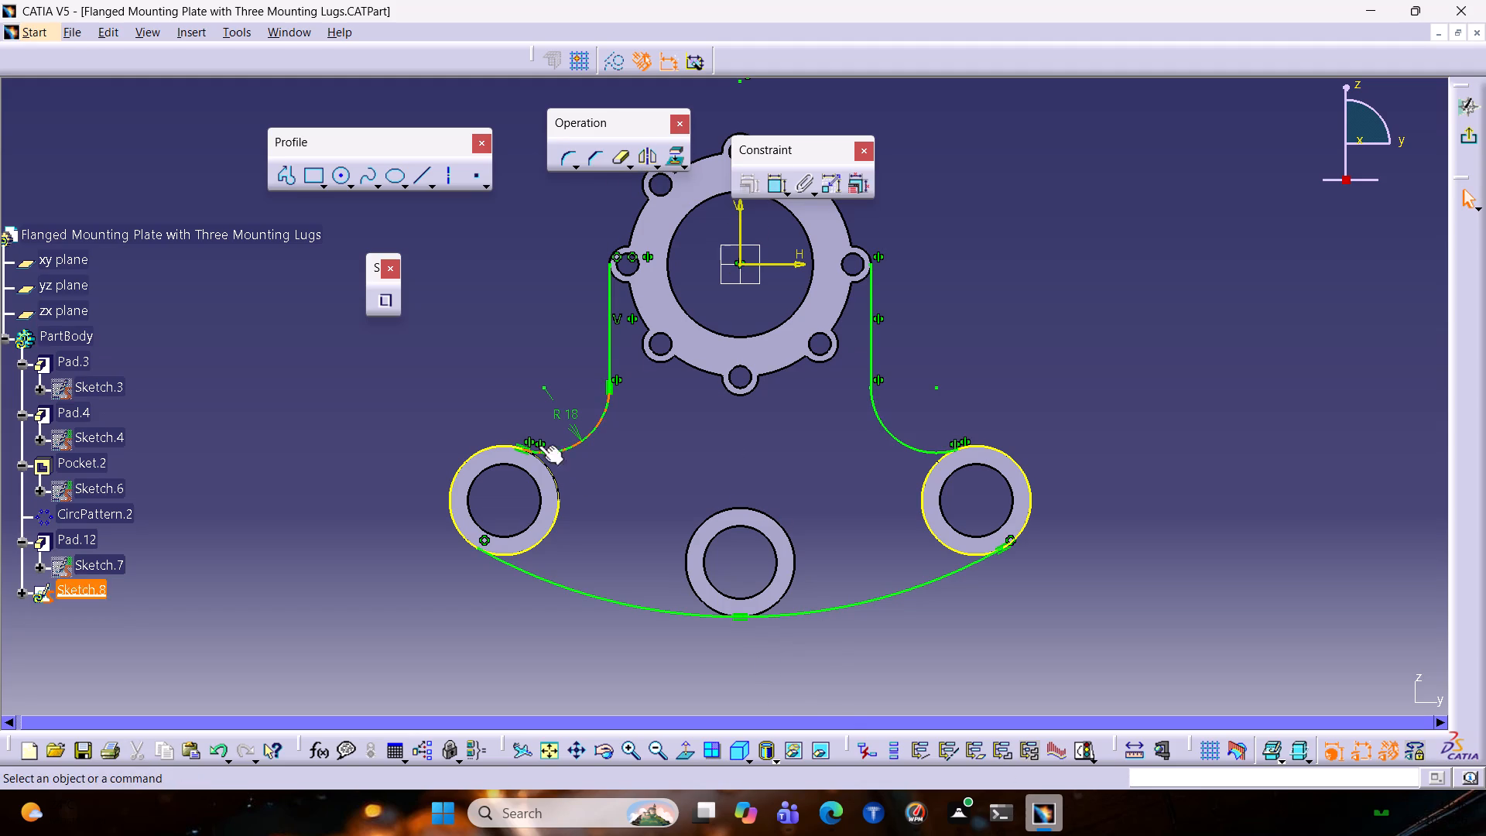
Quick-trim the inner portions of the left and right lugs' projected circles to close the web outline, and exit the sketch.
double_click(612, 157)
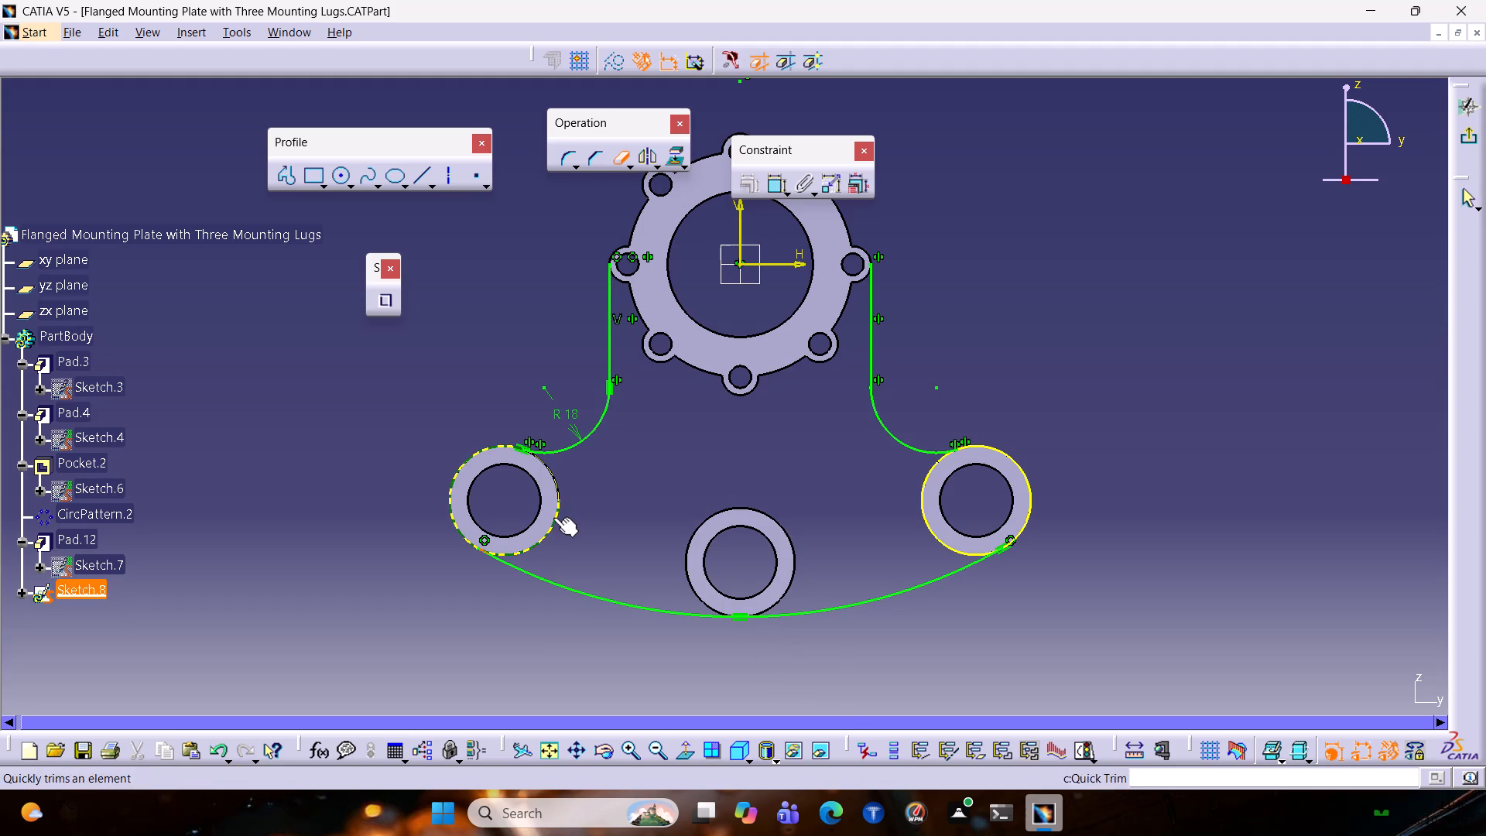
click(553, 517)
click(927, 485)
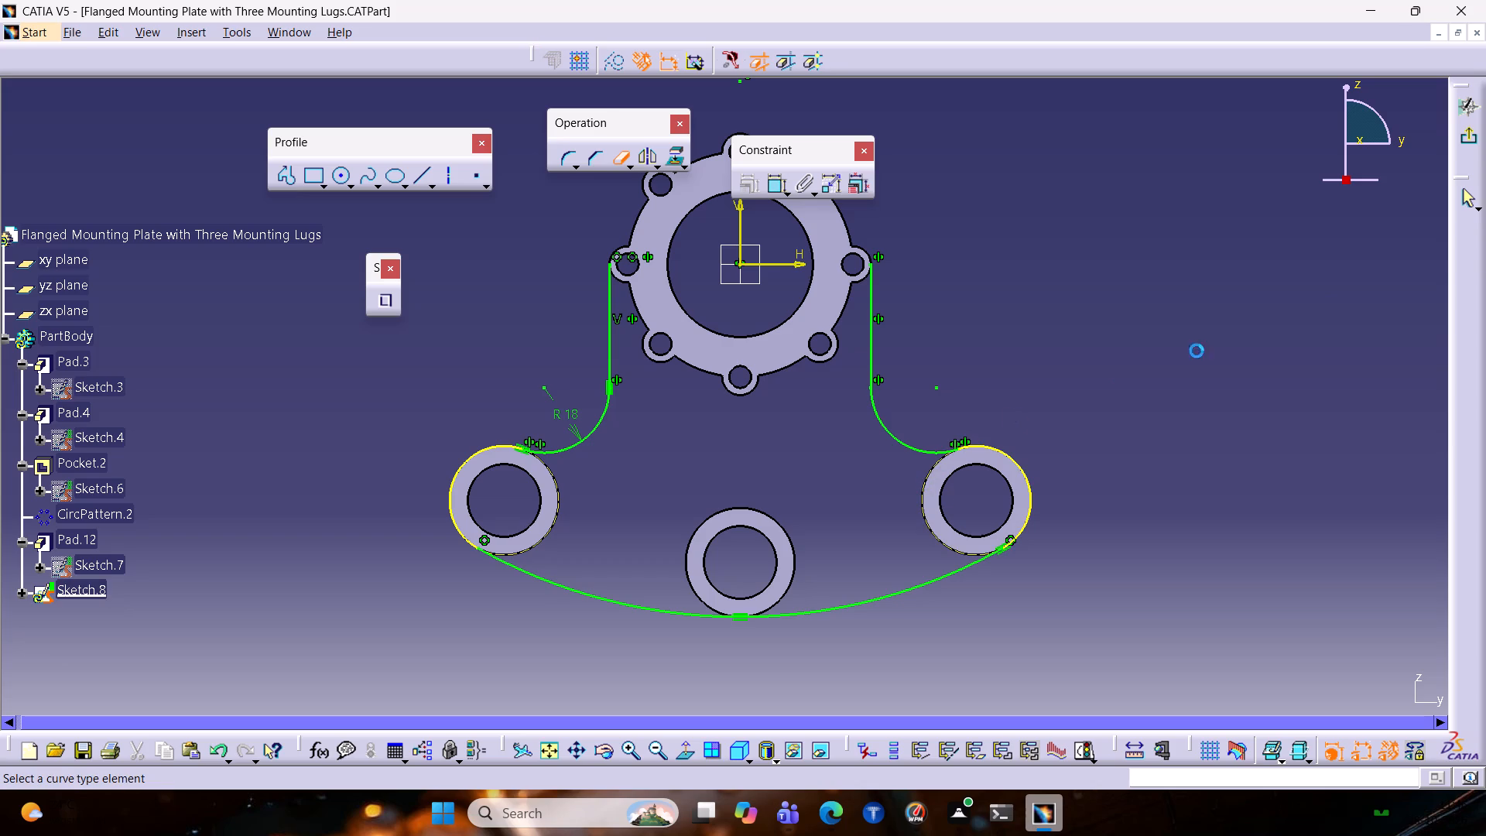
key(Escape)
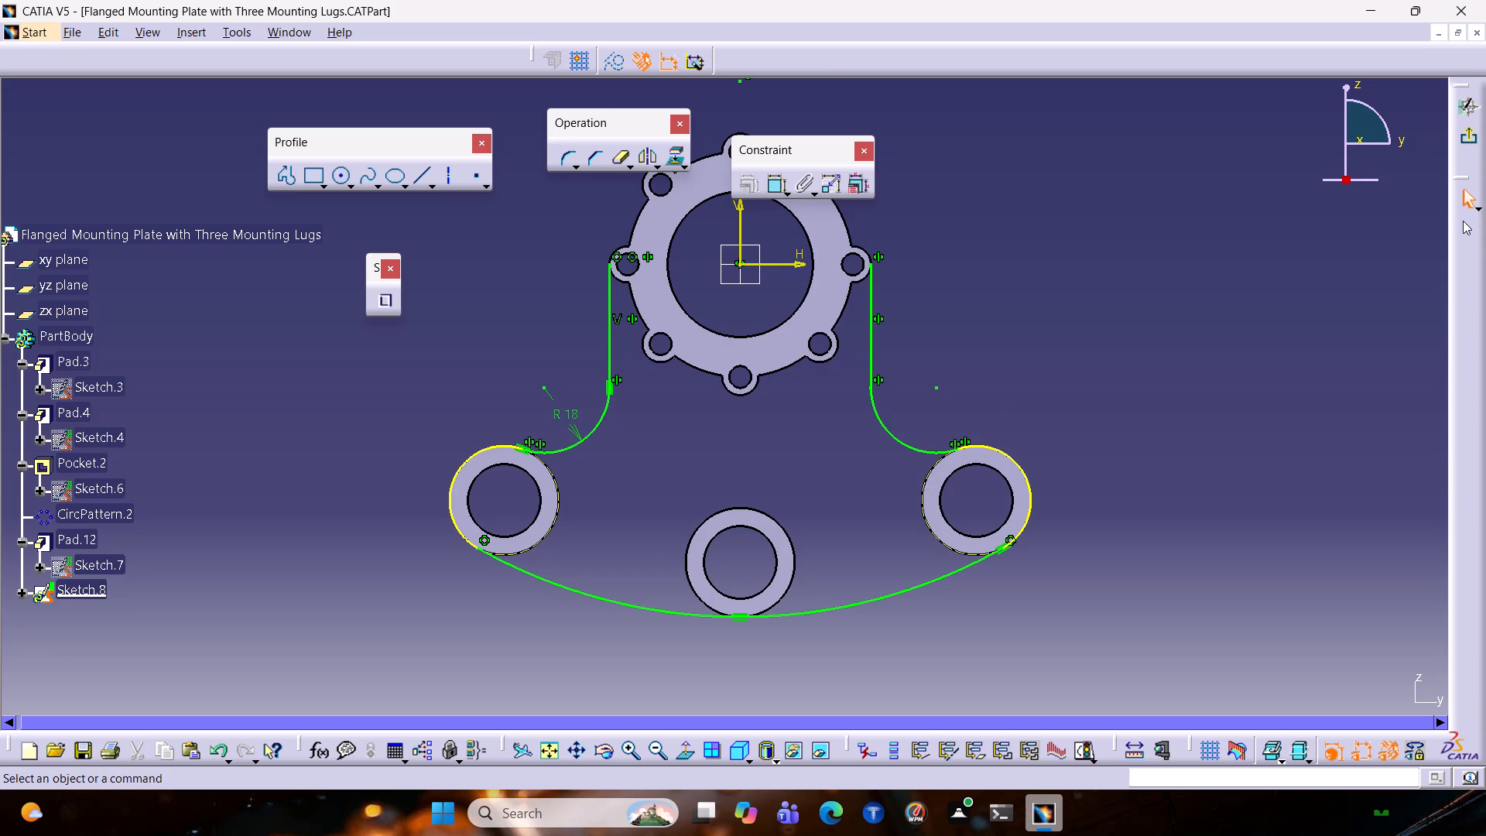
click(1472, 145)
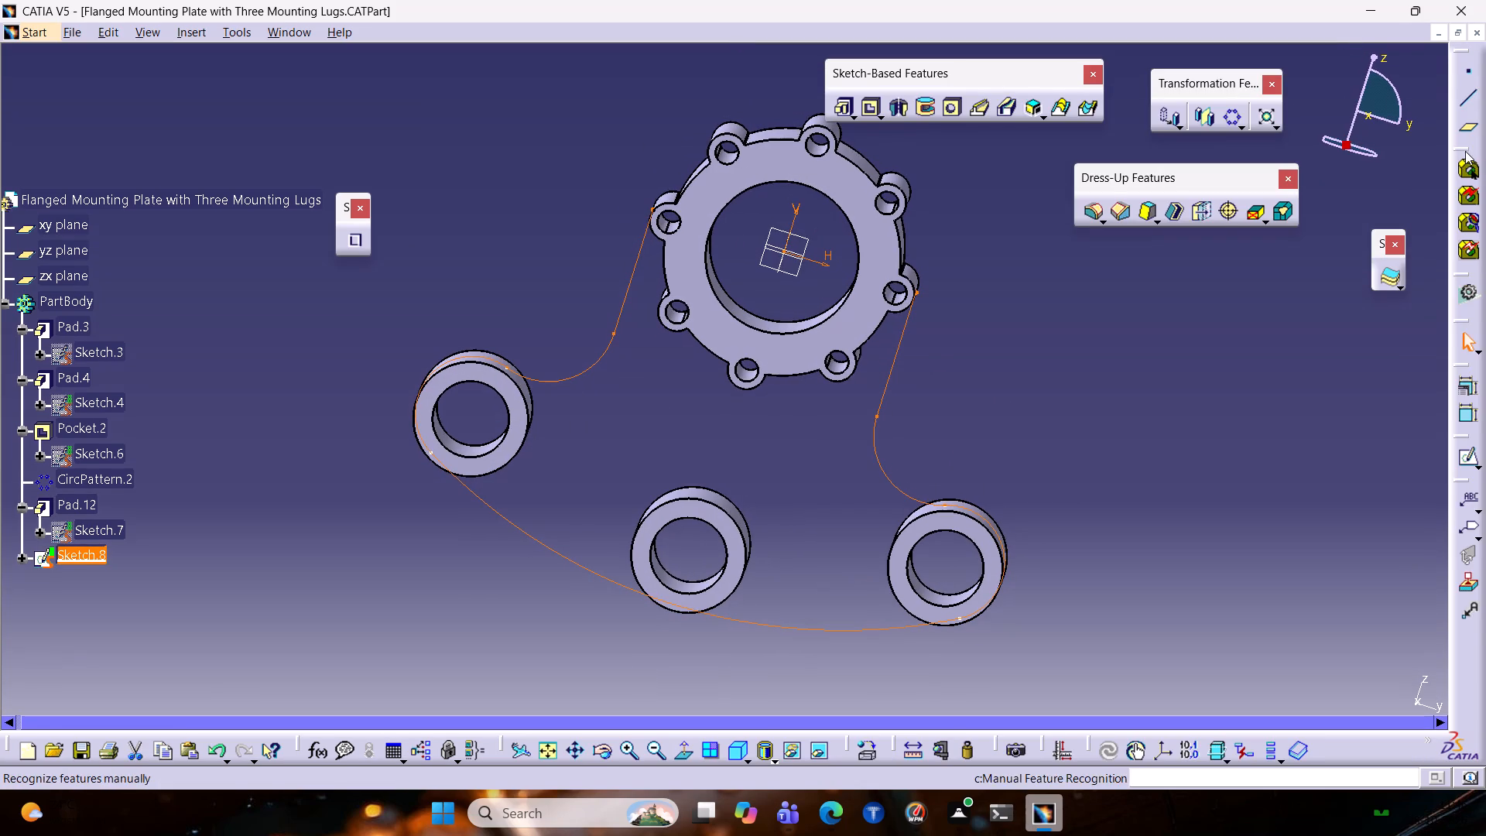
Pad the Sketch.8 web outline with a length of 22/2 (11 mm) and mirrored extent.
click(851, 114)
click(865, 130)
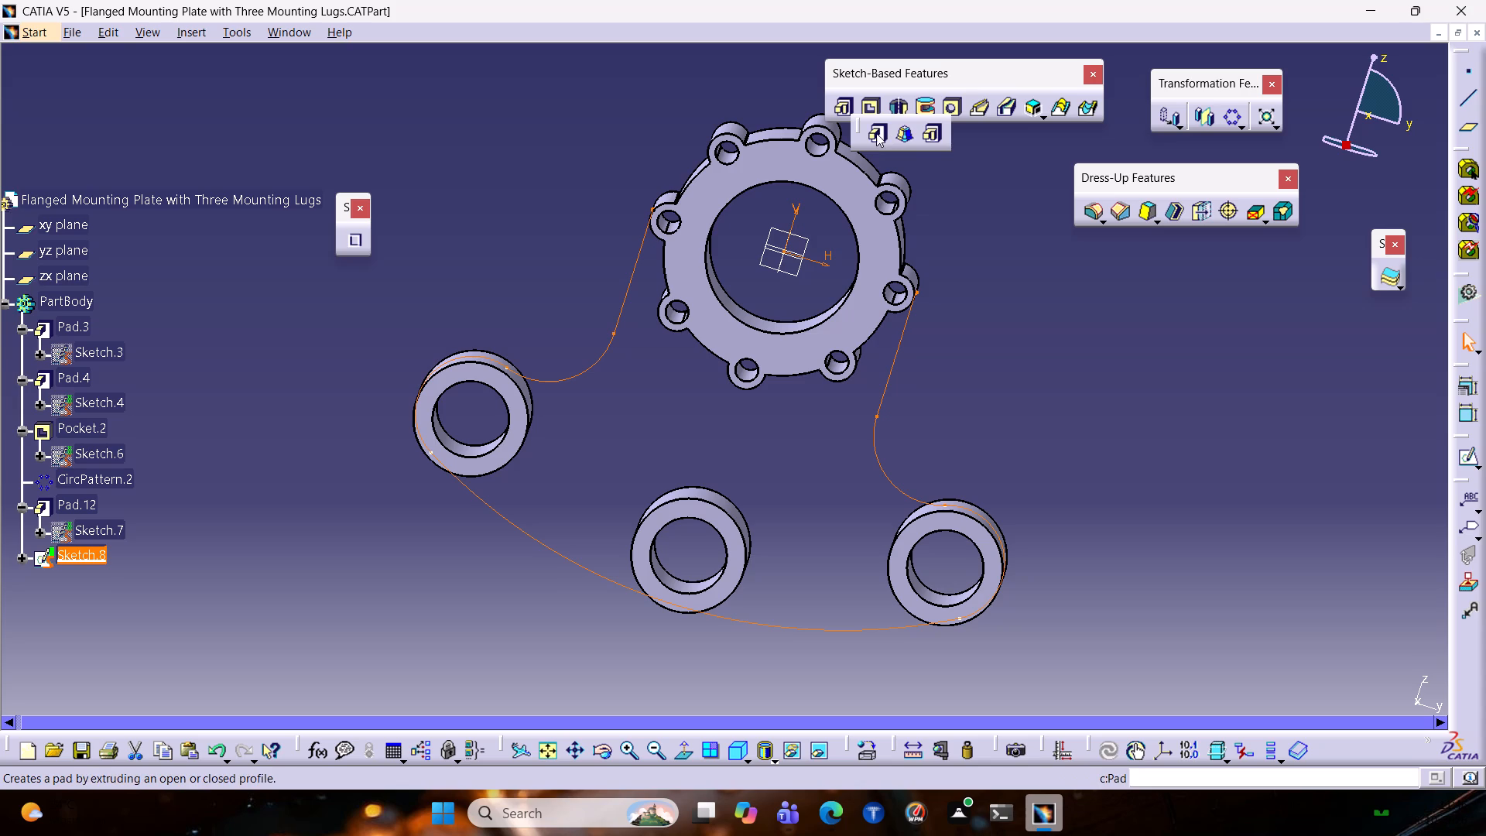
click(876, 132)
click(875, 135)
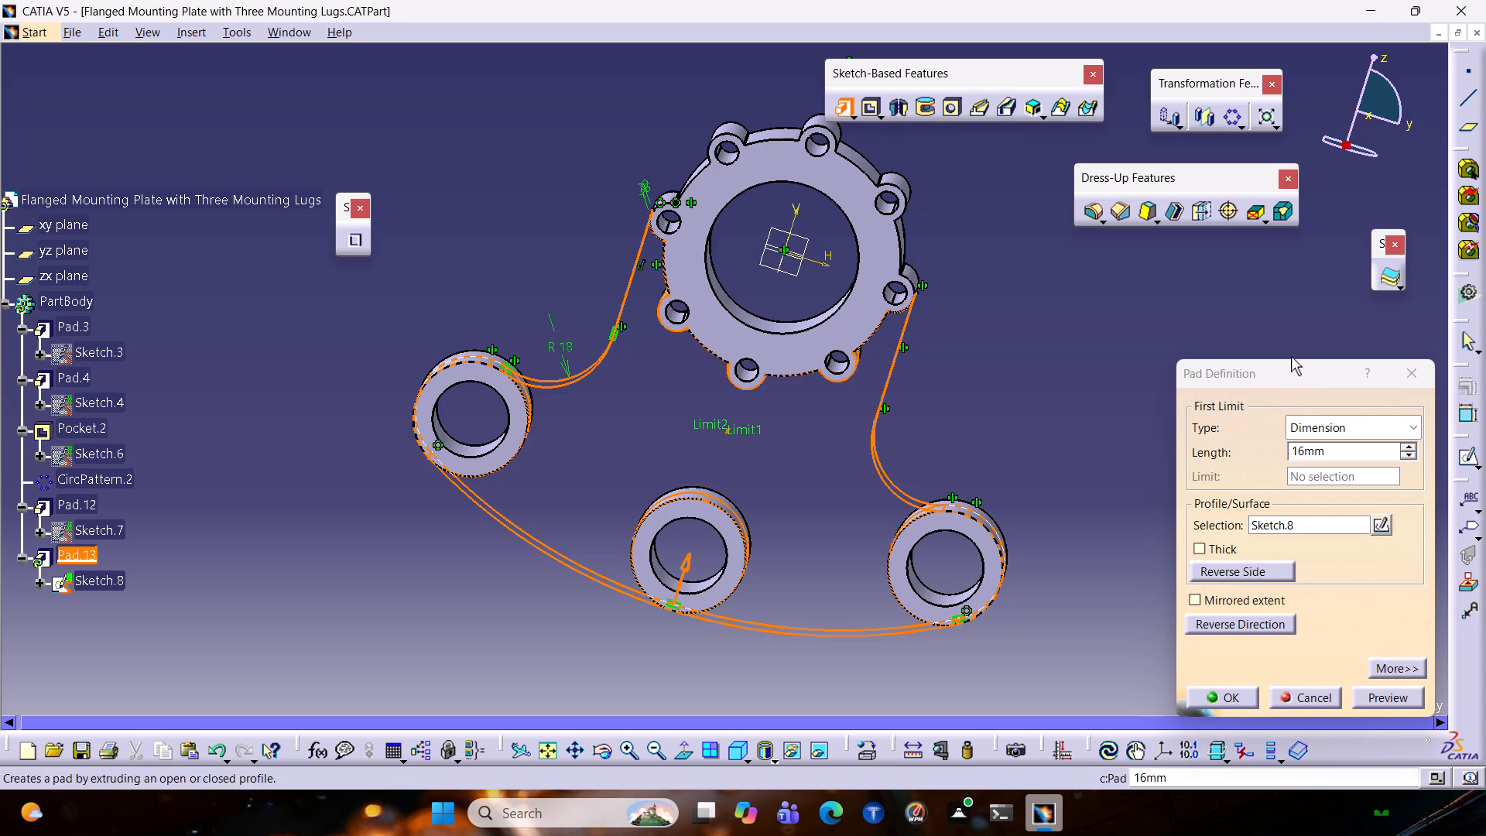
drag(1333, 454, 1225, 453)
middle_drag(1118, 453, 1118, 452)
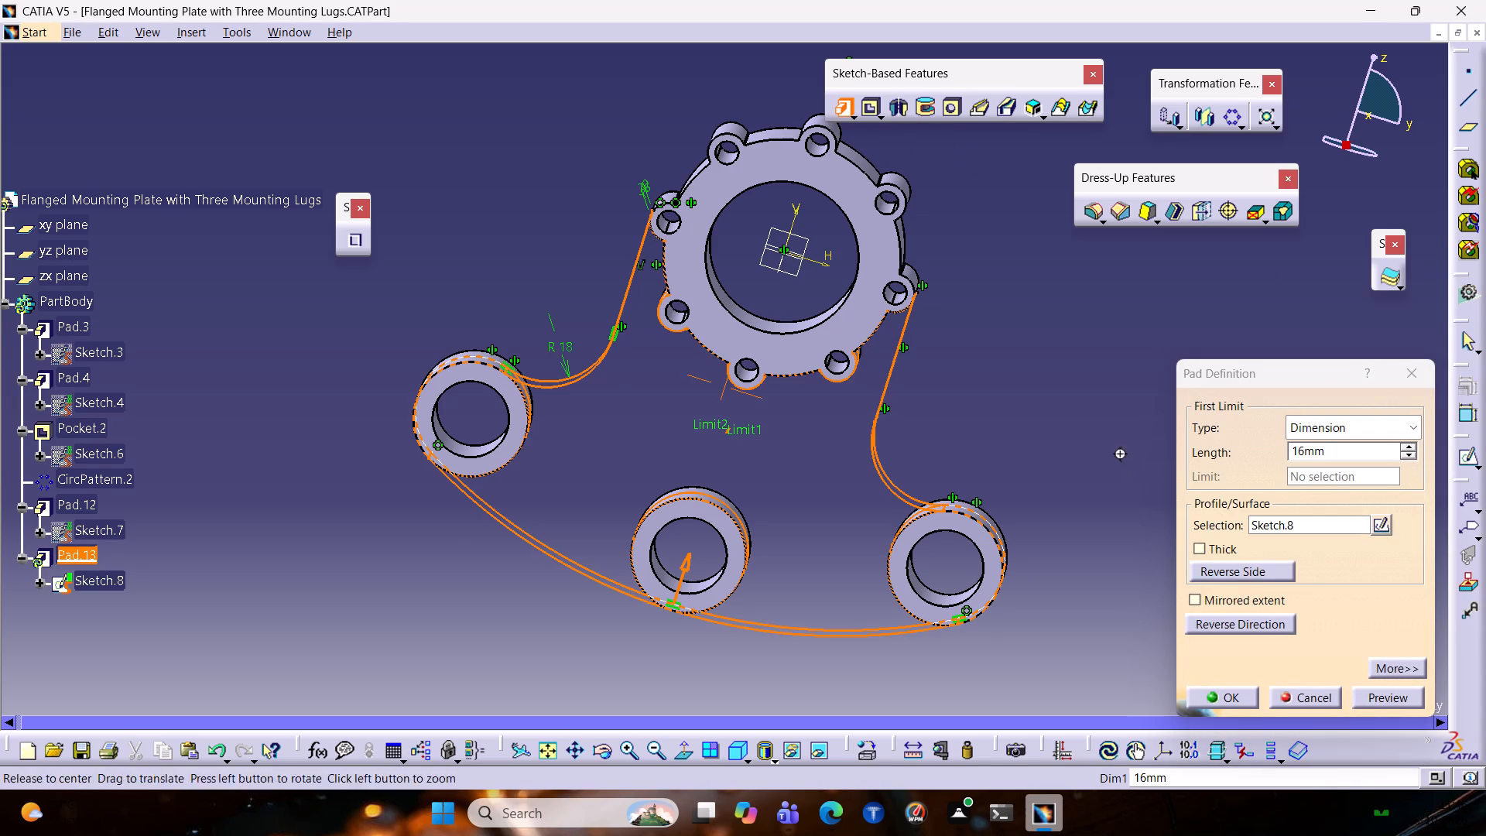
middle_drag(1118, 452, 958, 448)
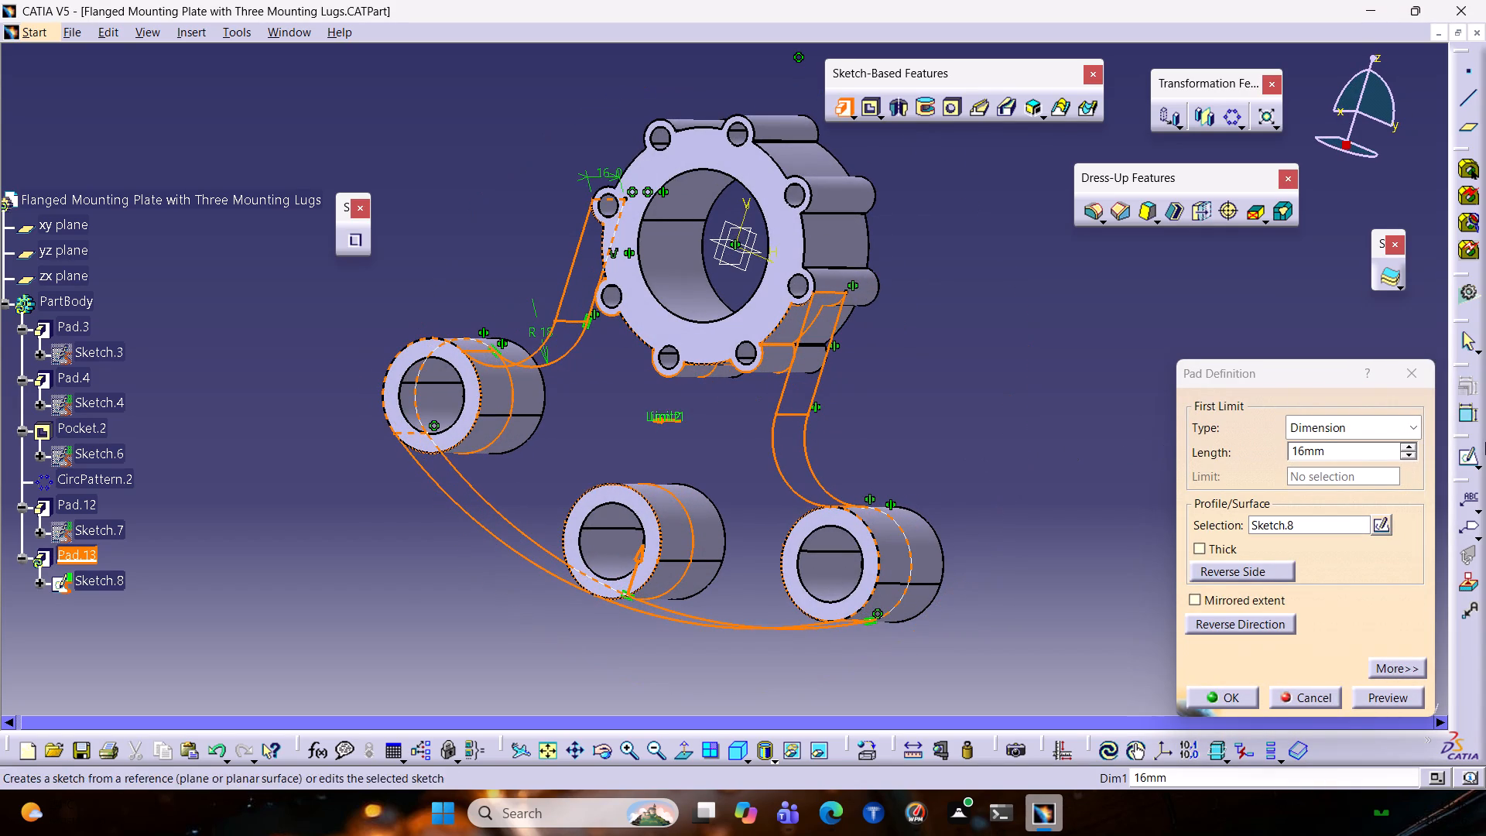
drag(1159, 432, 1055, 433)
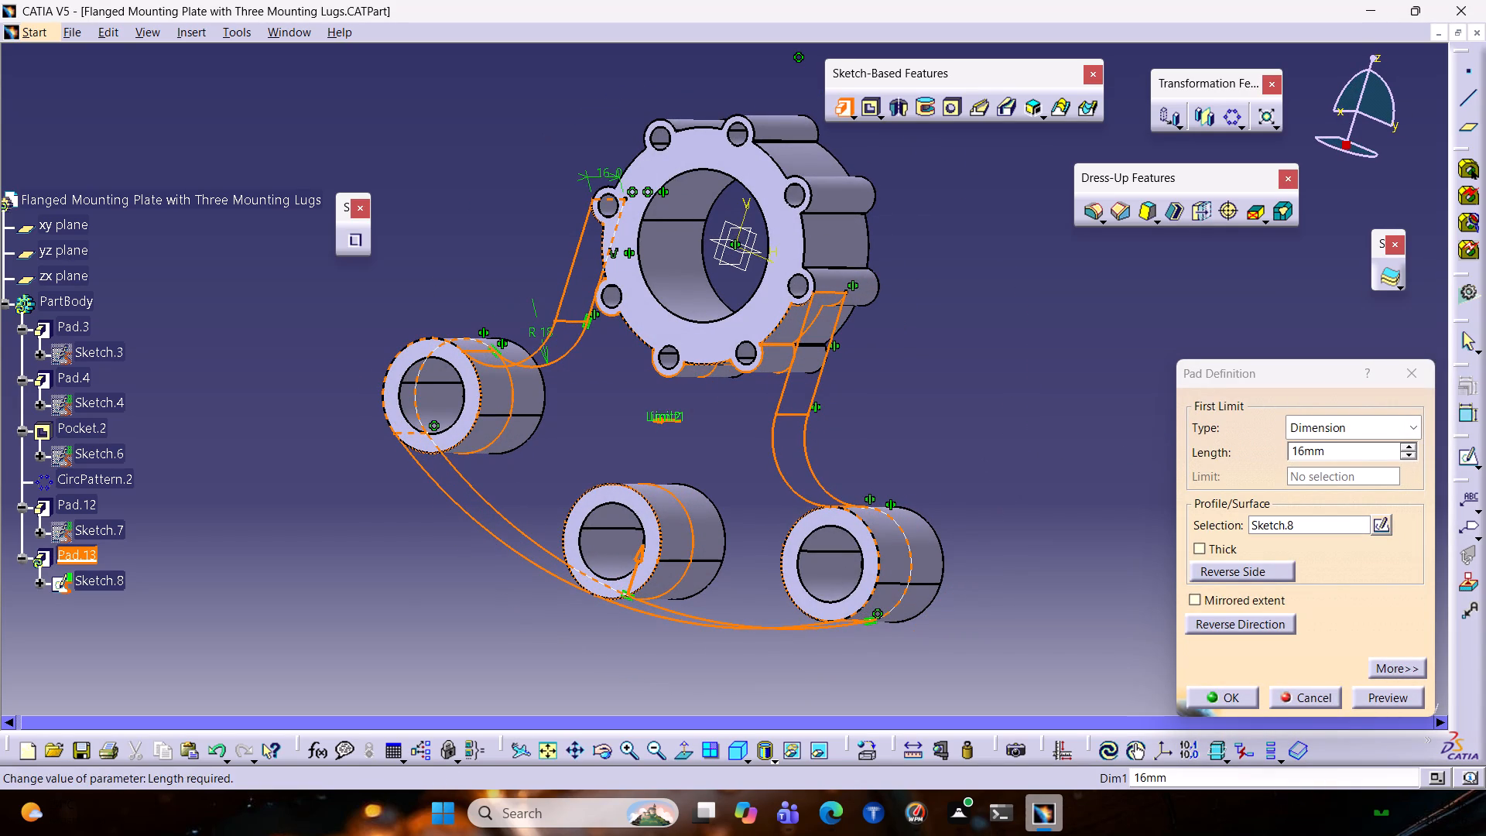
drag(1331, 450, 1233, 447)
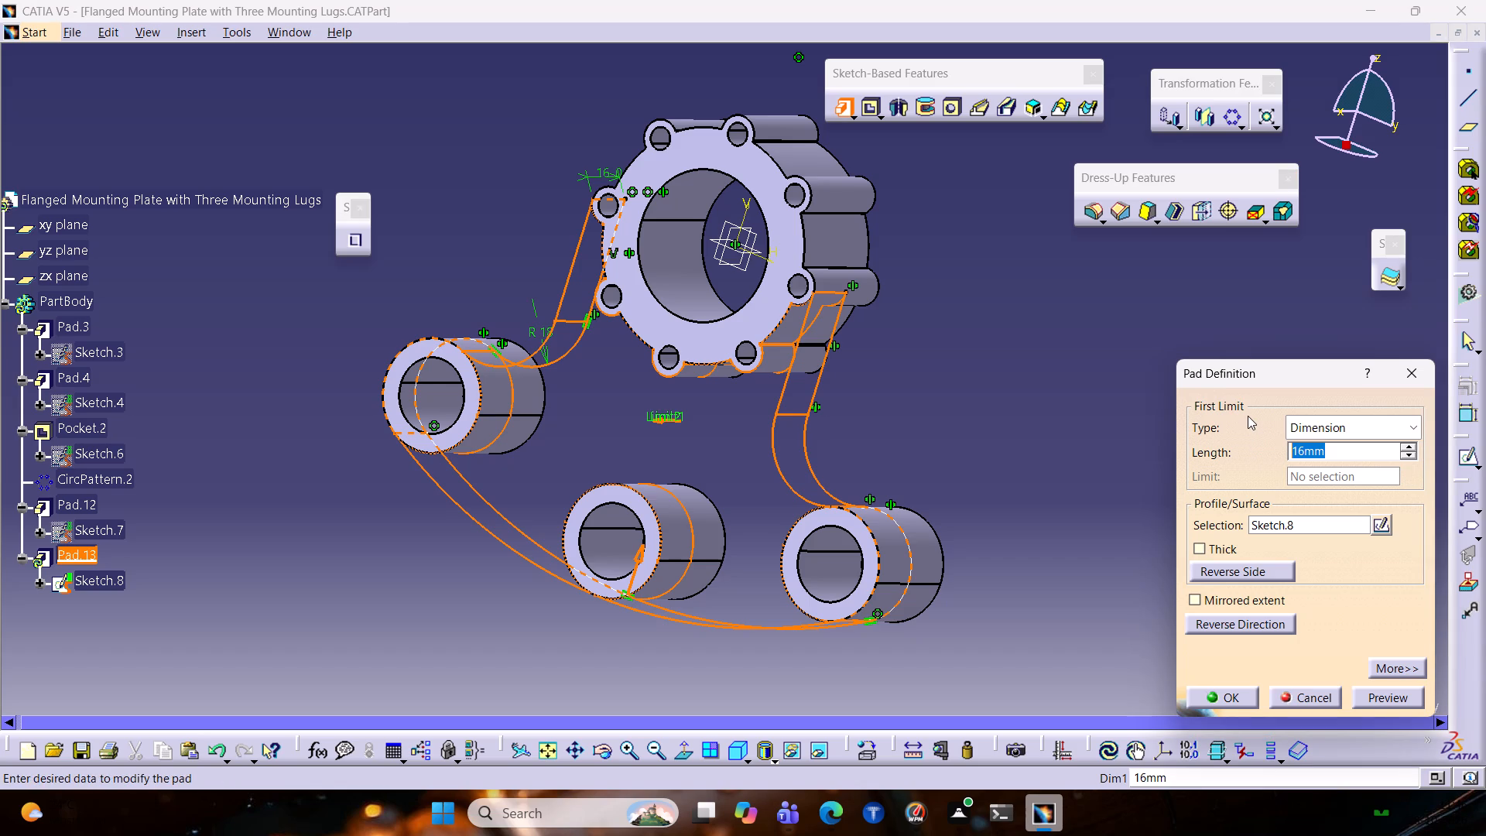
text(22/1)
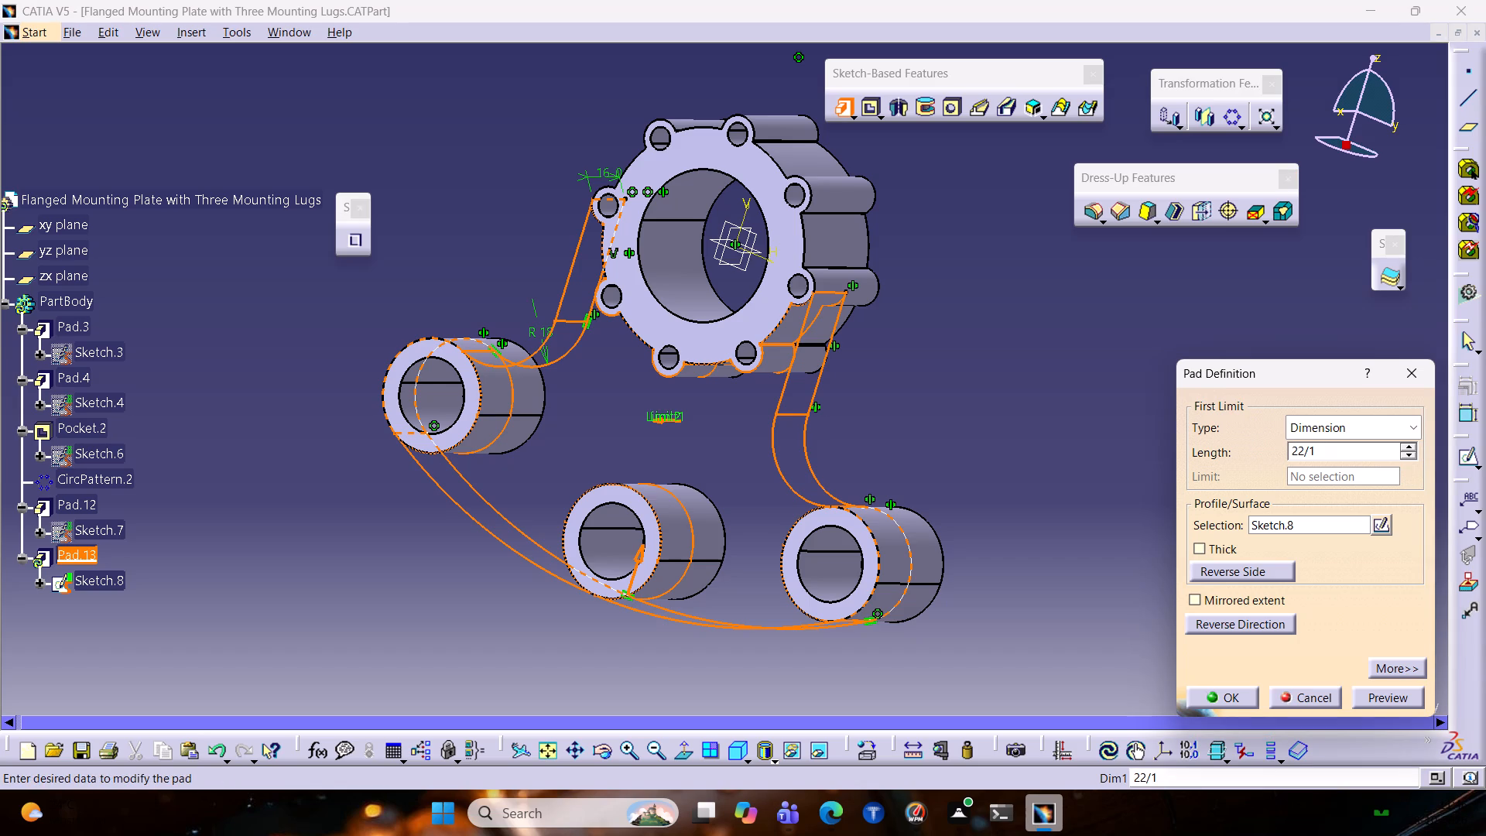
key(BackSpace)
key(2)
click(1224, 601)
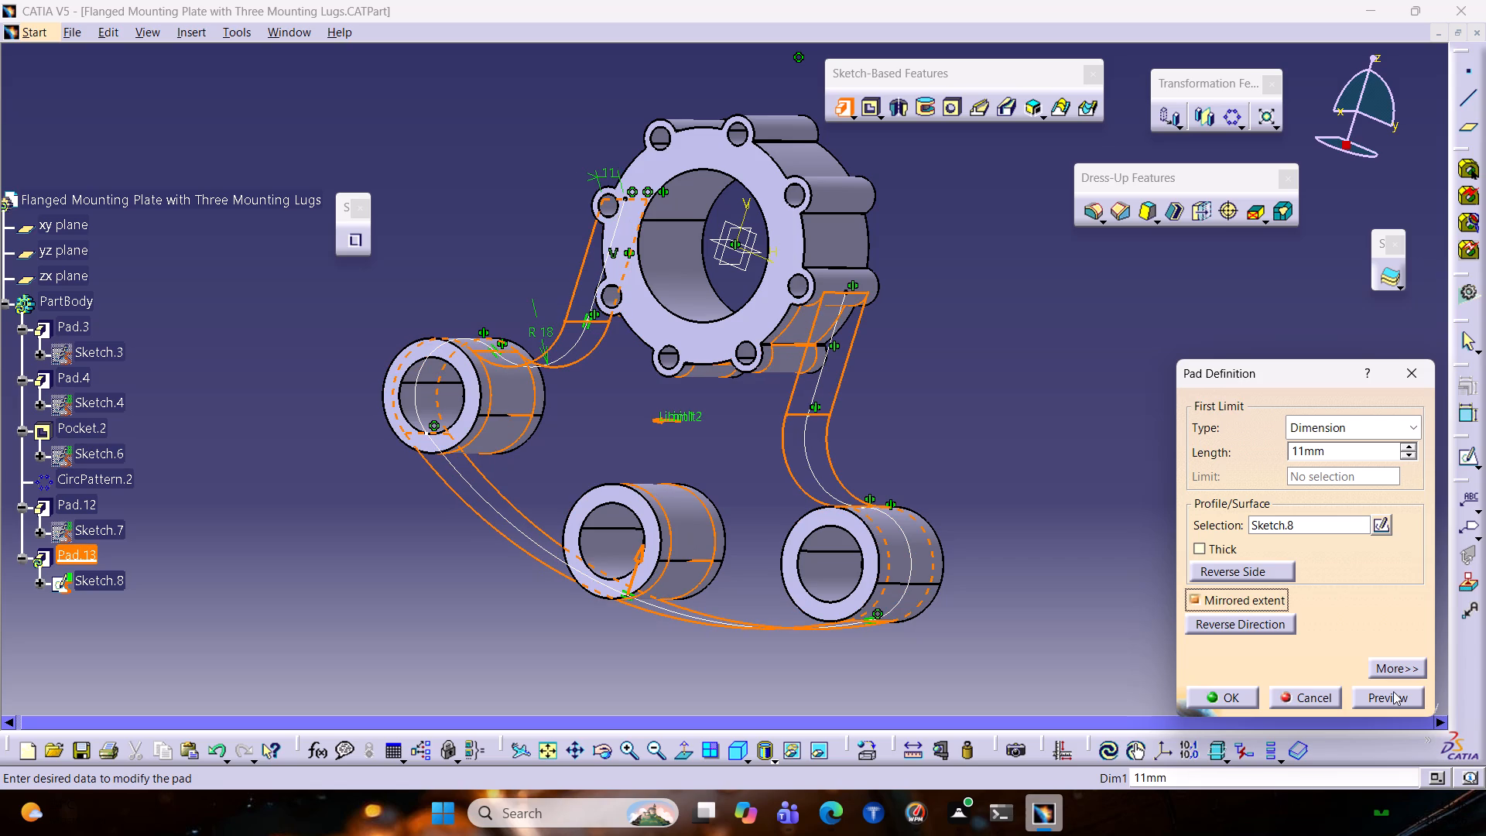
click(1392, 692)
click(1241, 702)
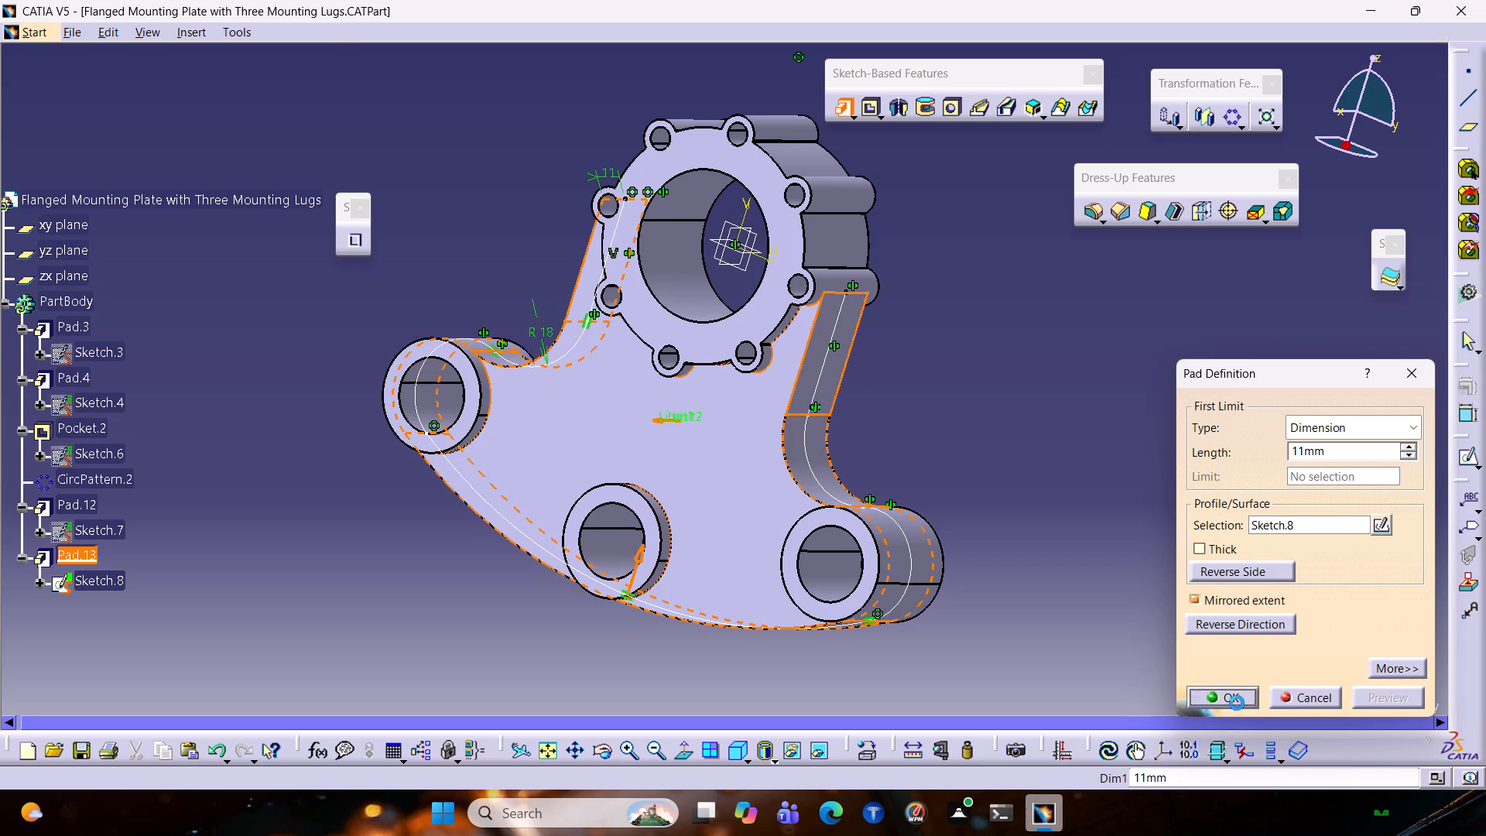
click(1167, 483)
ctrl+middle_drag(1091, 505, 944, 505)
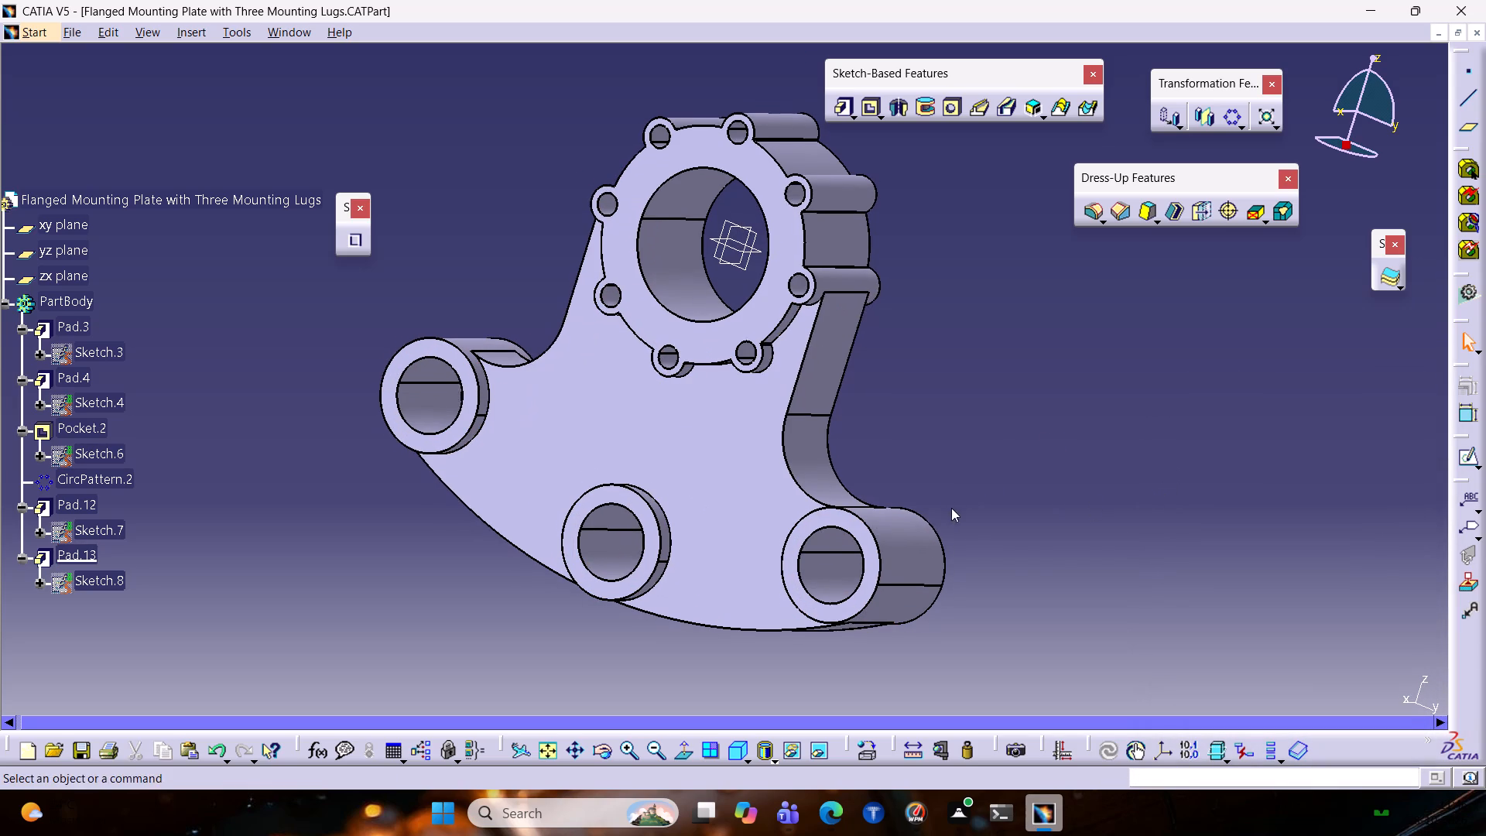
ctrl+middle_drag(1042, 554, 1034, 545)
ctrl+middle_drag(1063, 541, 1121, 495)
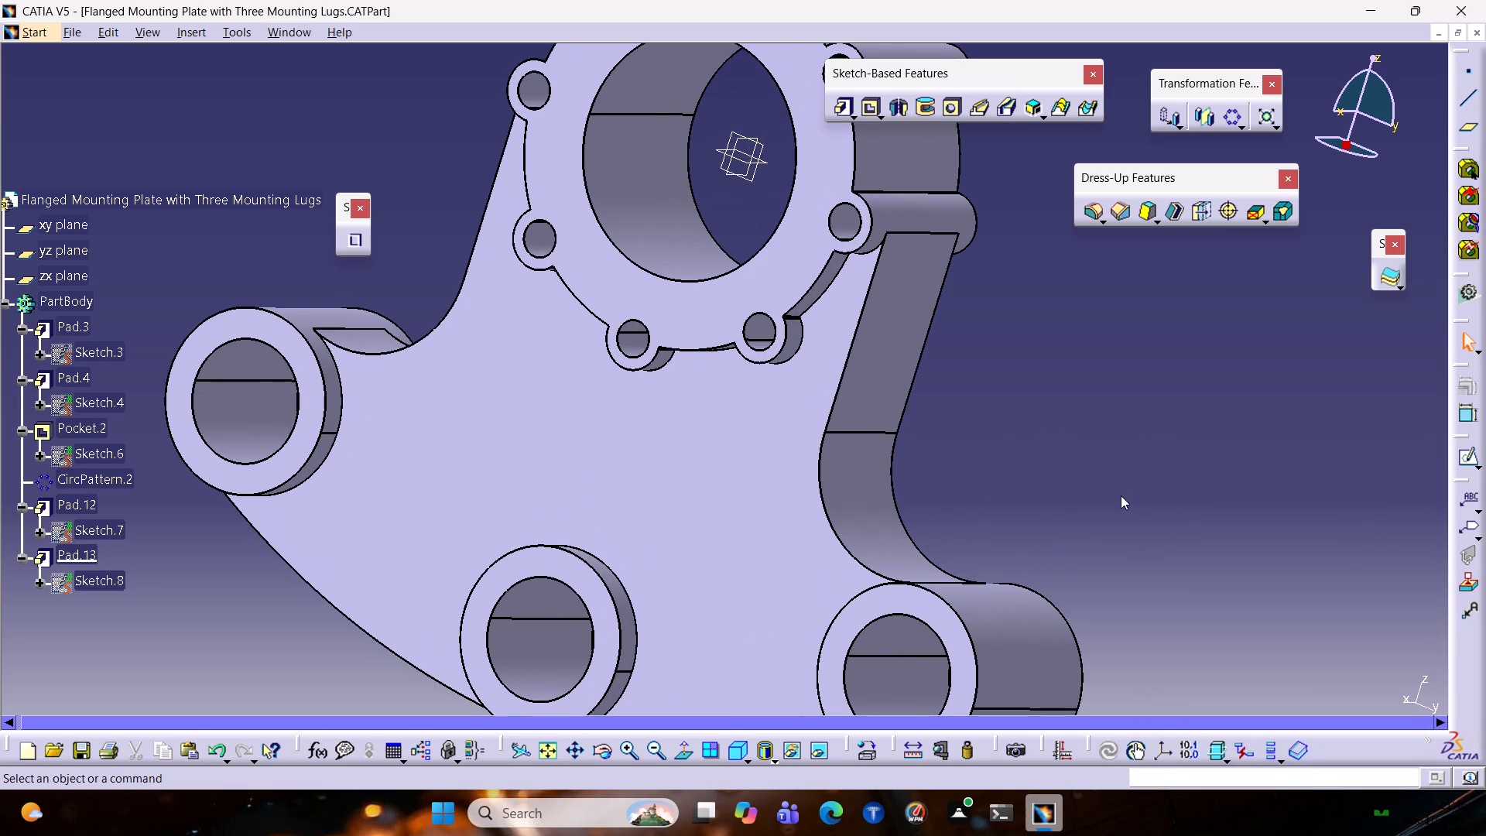
Save the part as the CATPart file "Flanged Mounting Plate with Three Mounting Lugs" in Documents.
key(ctrl+s)
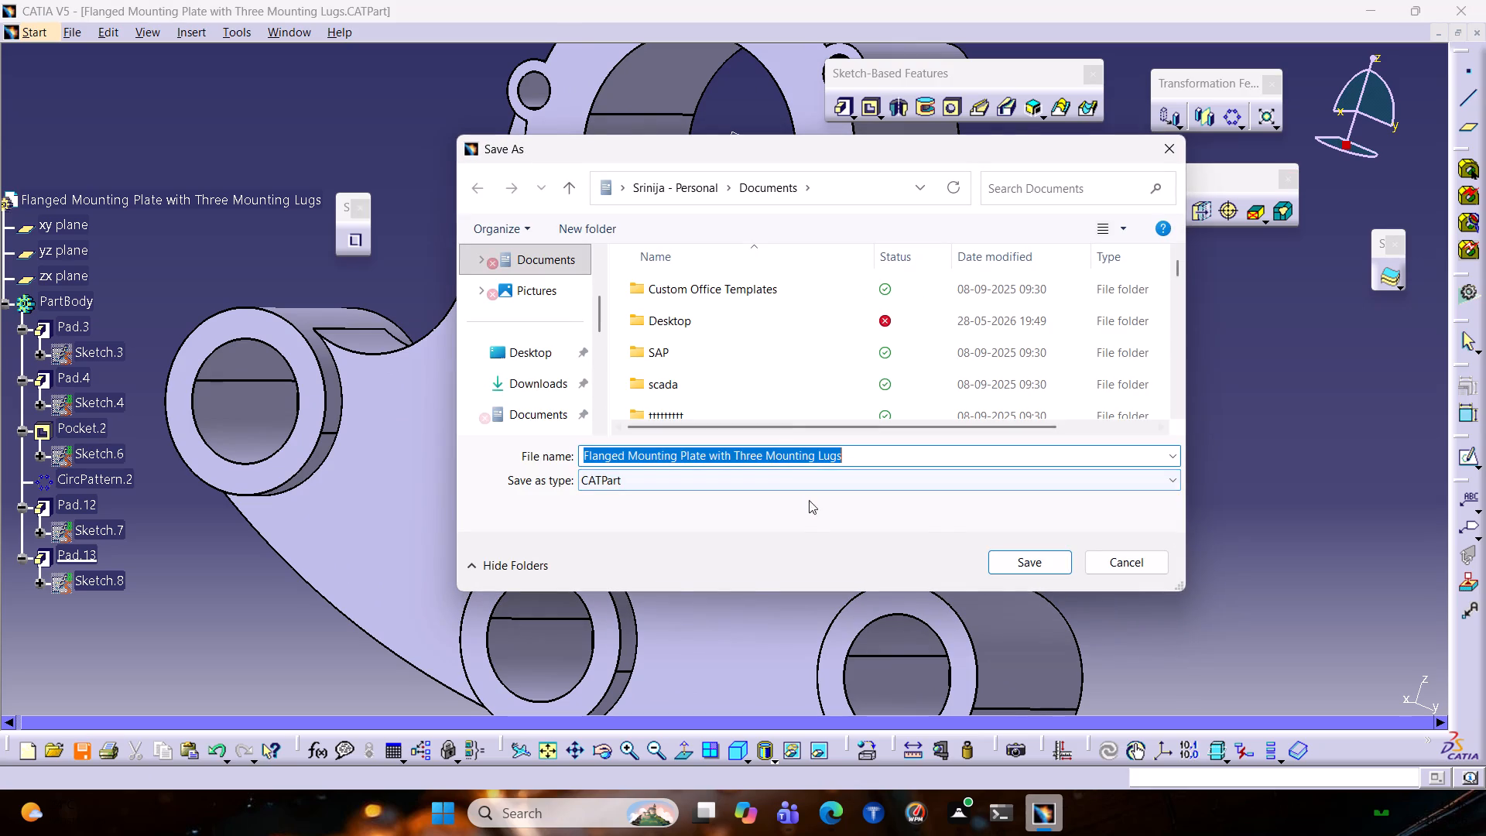
click(1006, 560)
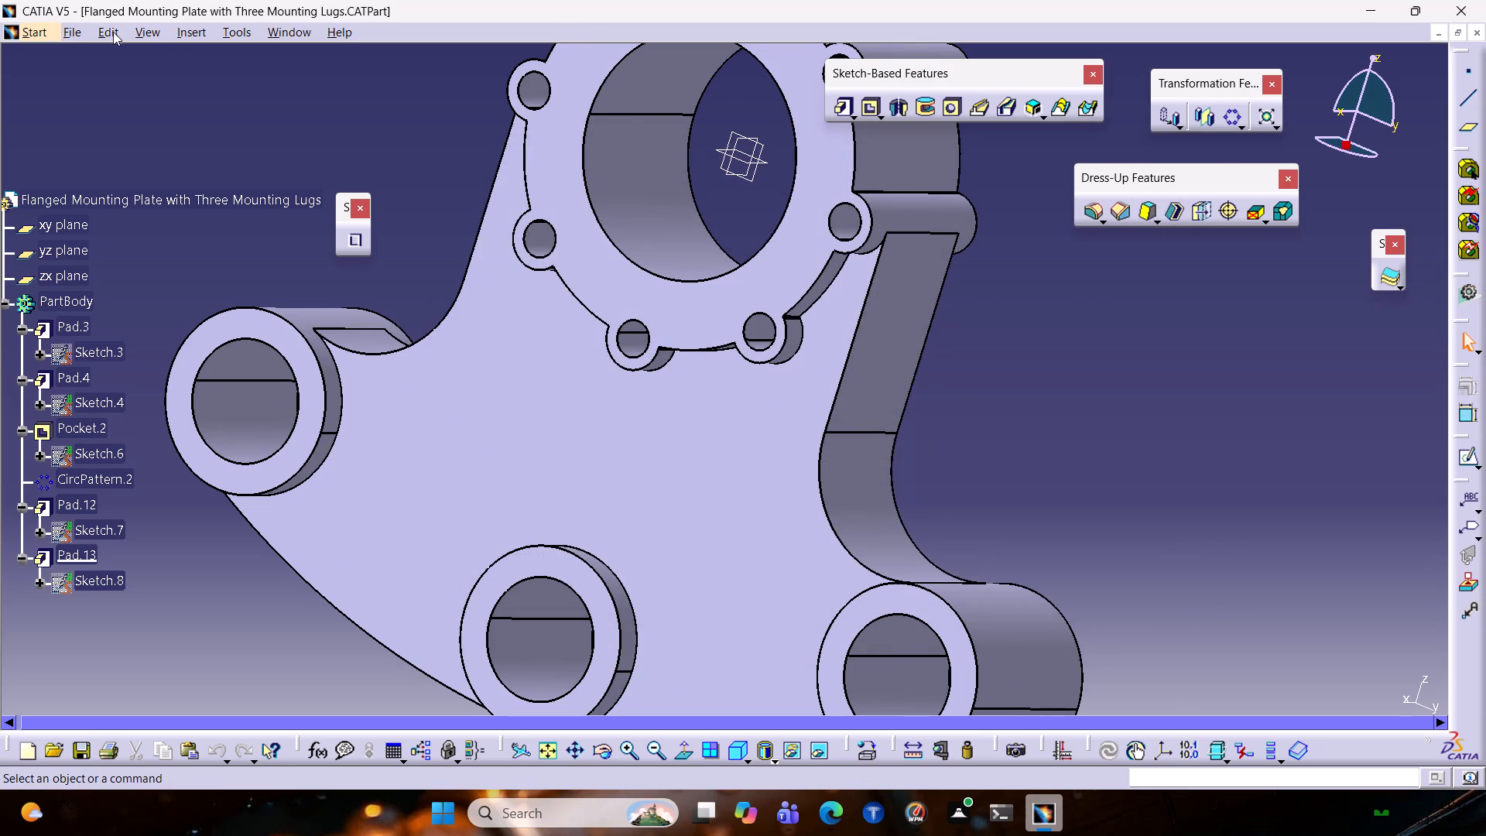
Save a copy of the part in igs format in Documents under the same file name.
click(77, 32)
click(167, 200)
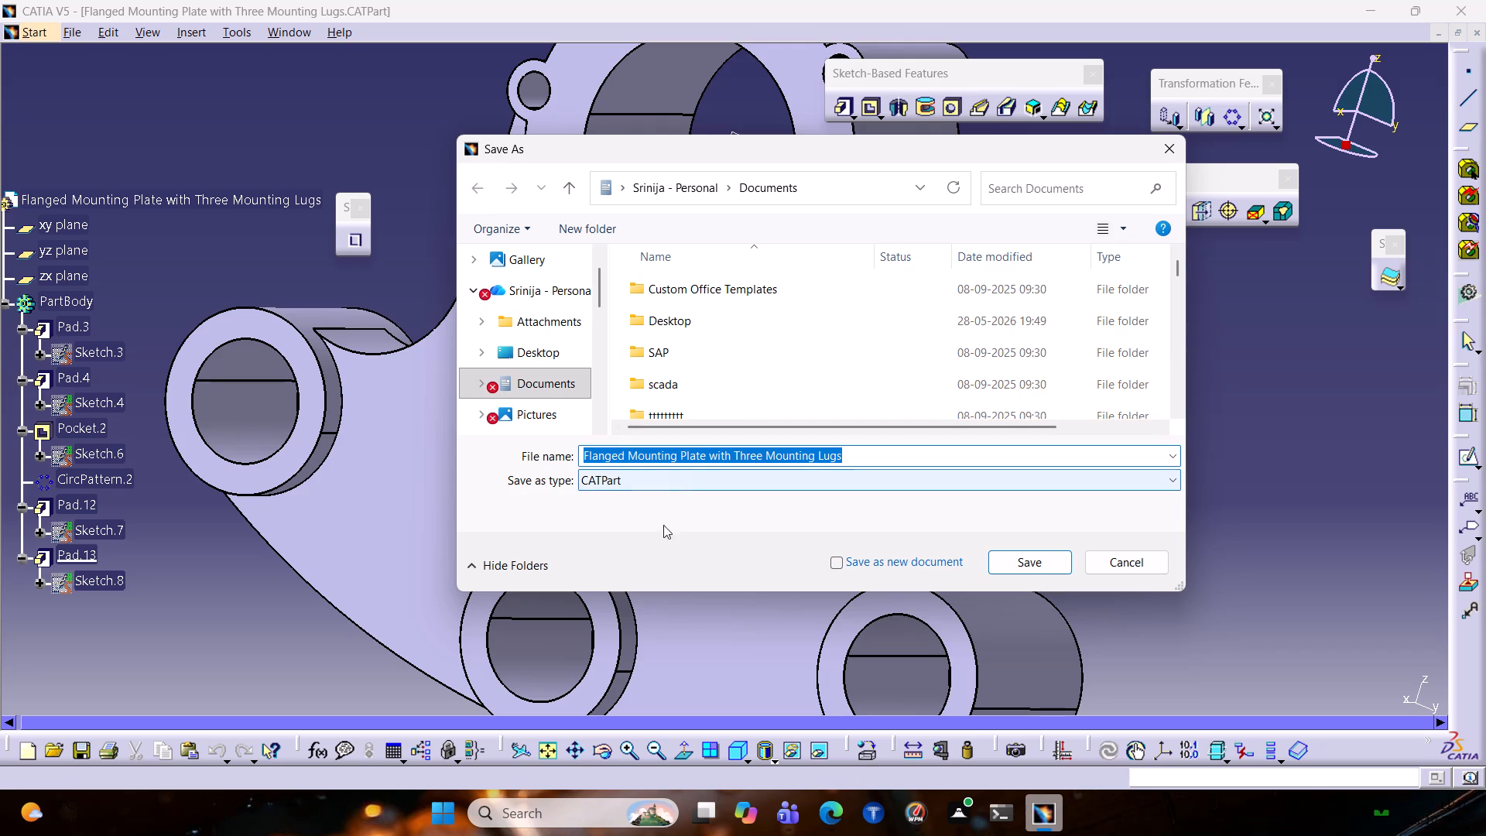
click(654, 485)
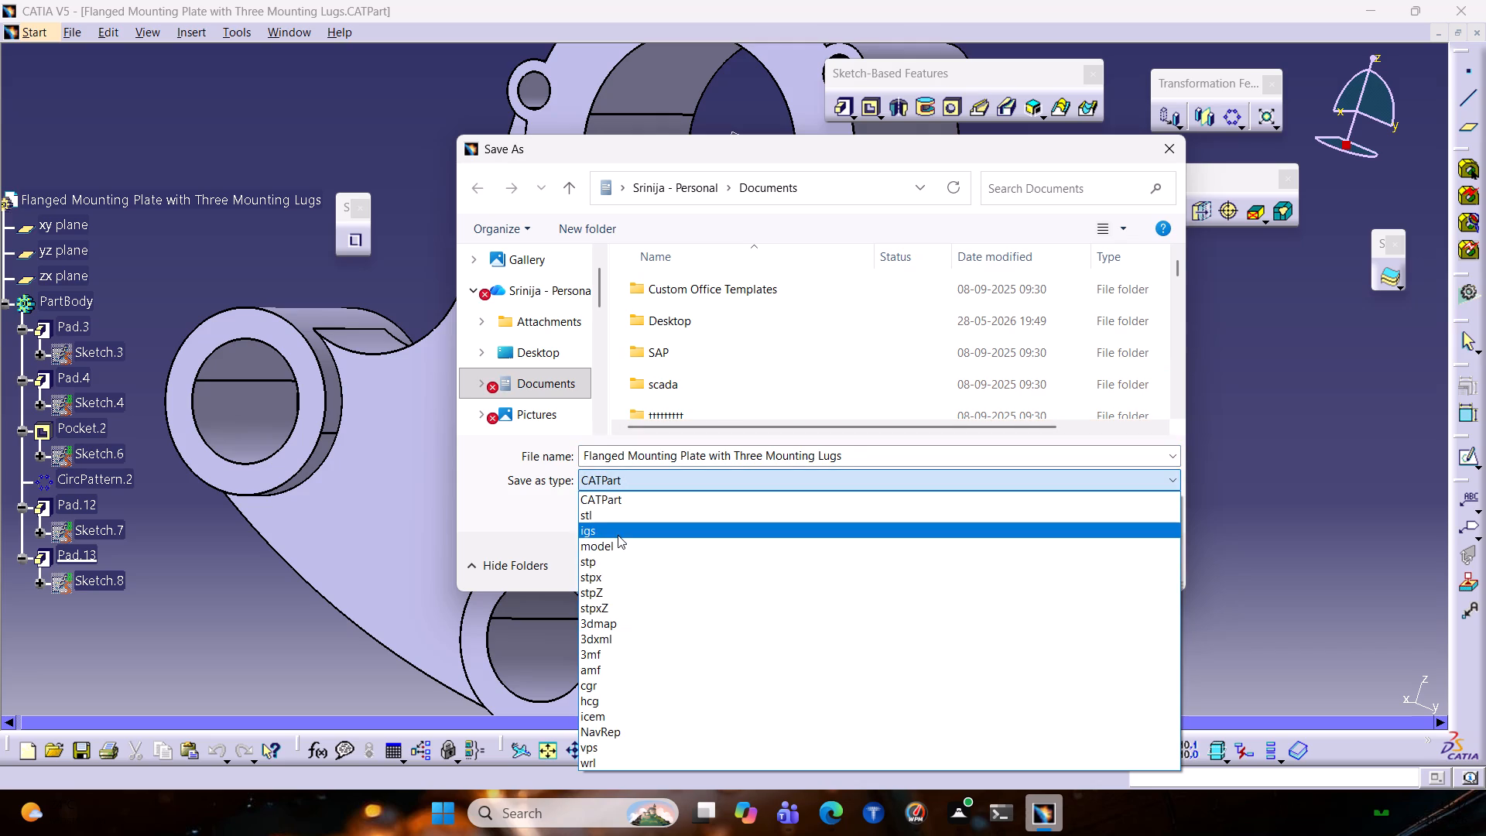
click(617, 536)
click(1026, 570)
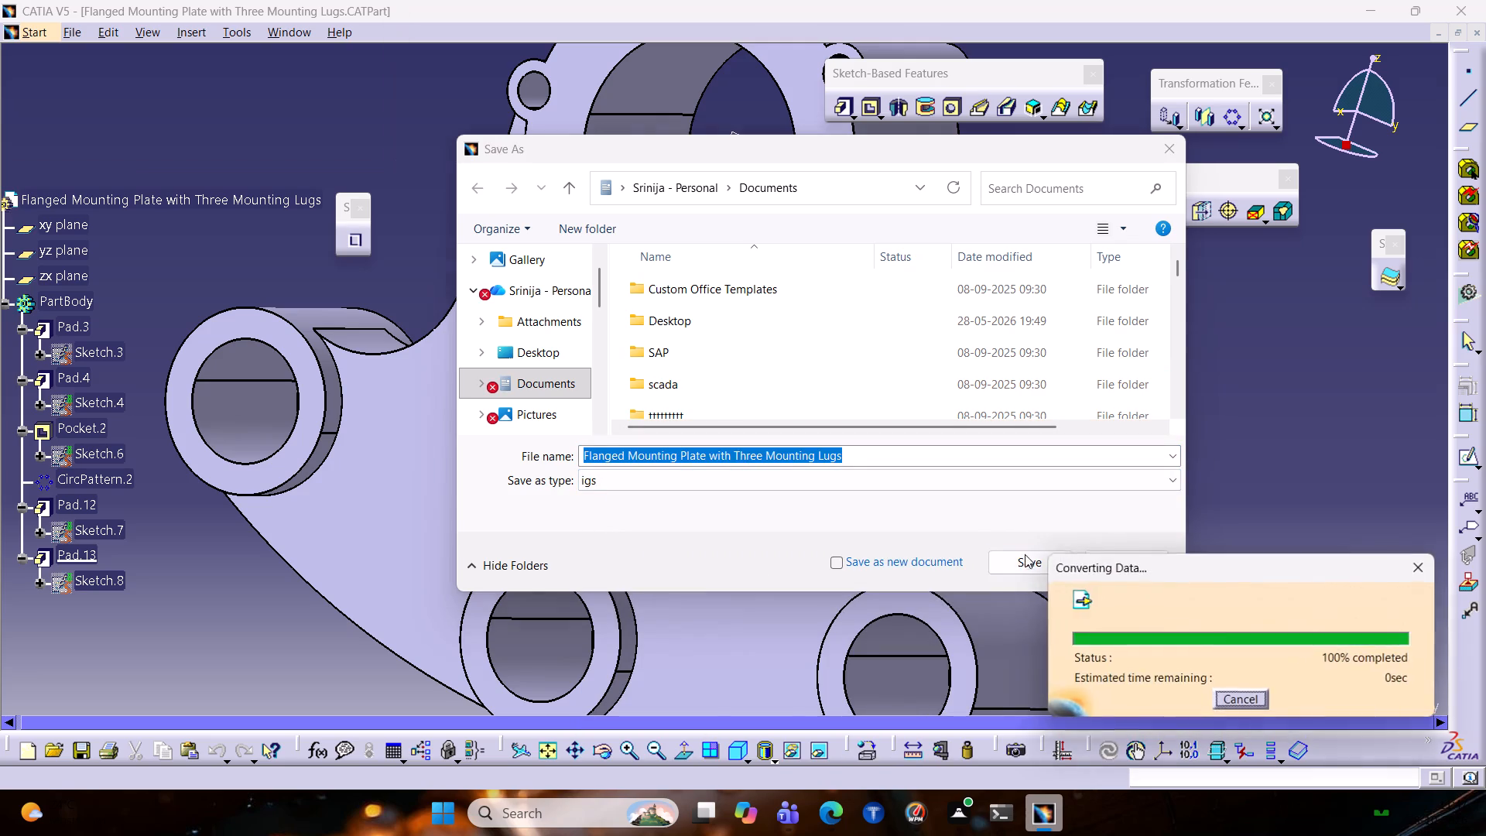
Stop the running macro recording.
ctrl+middle_drag(356, 111, 331, 169)
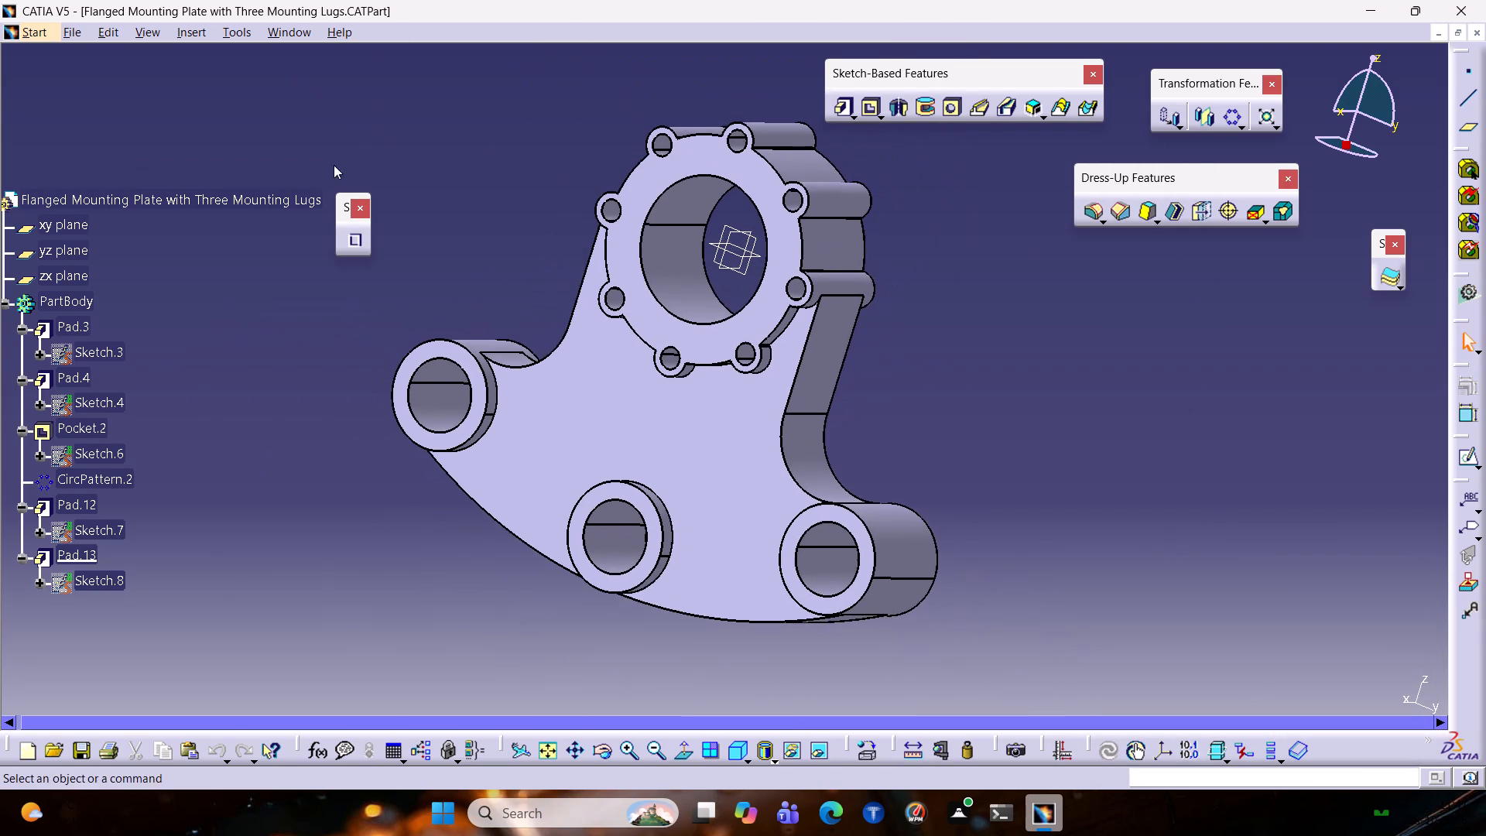
click(228, 33)
click(287, 116)
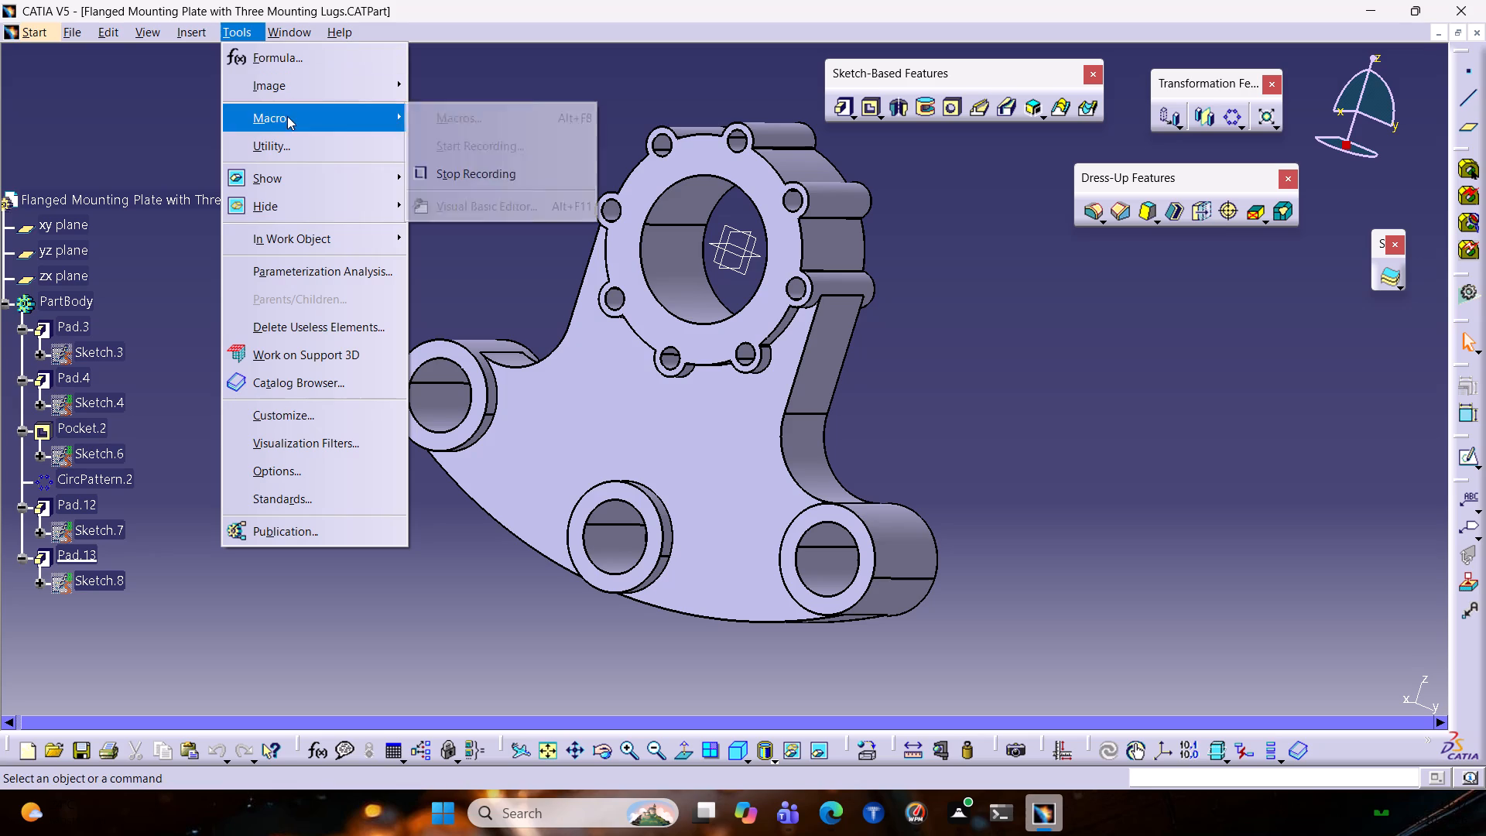
click(461, 166)
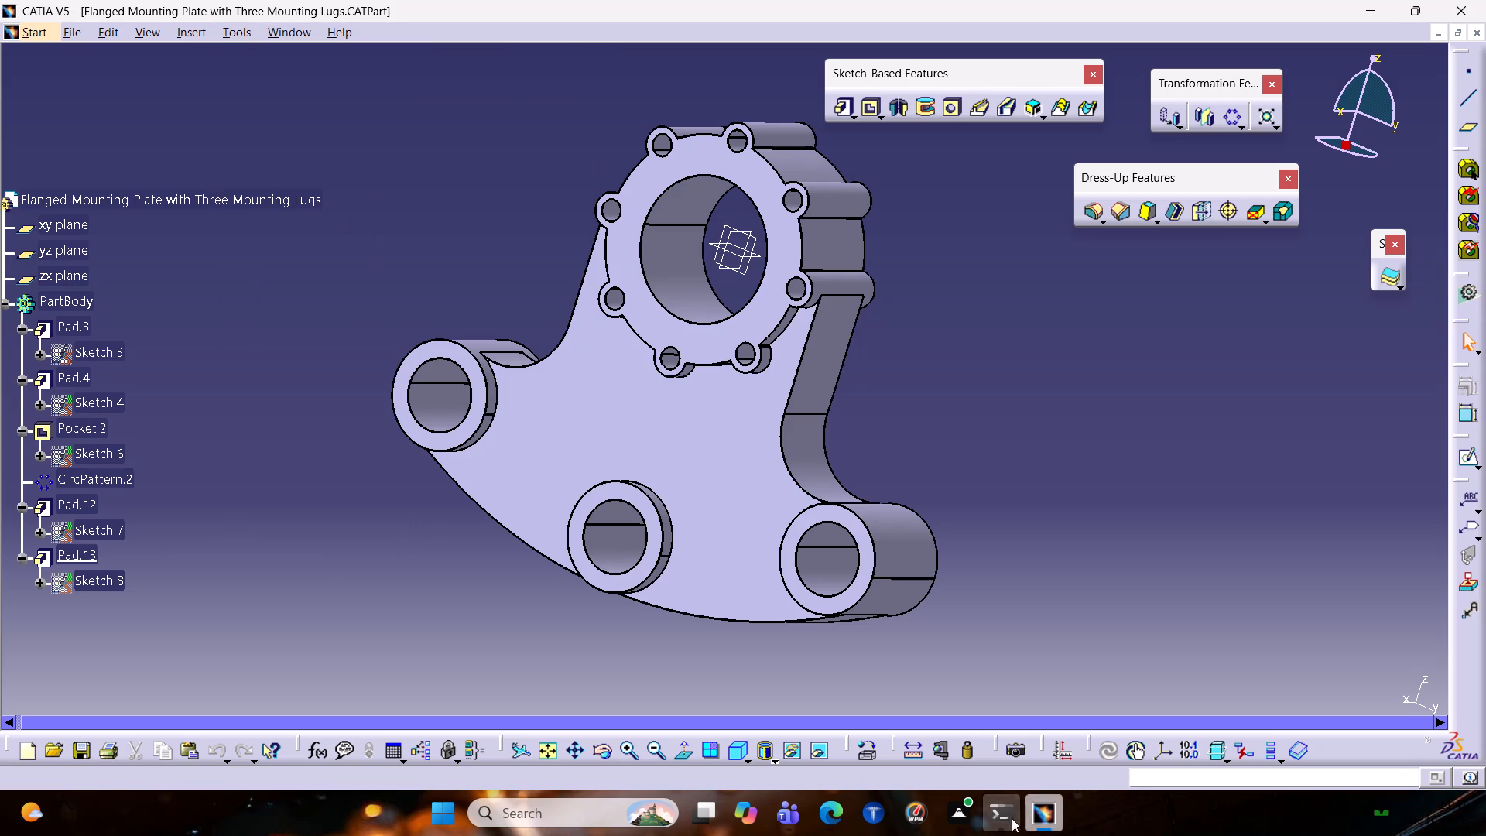